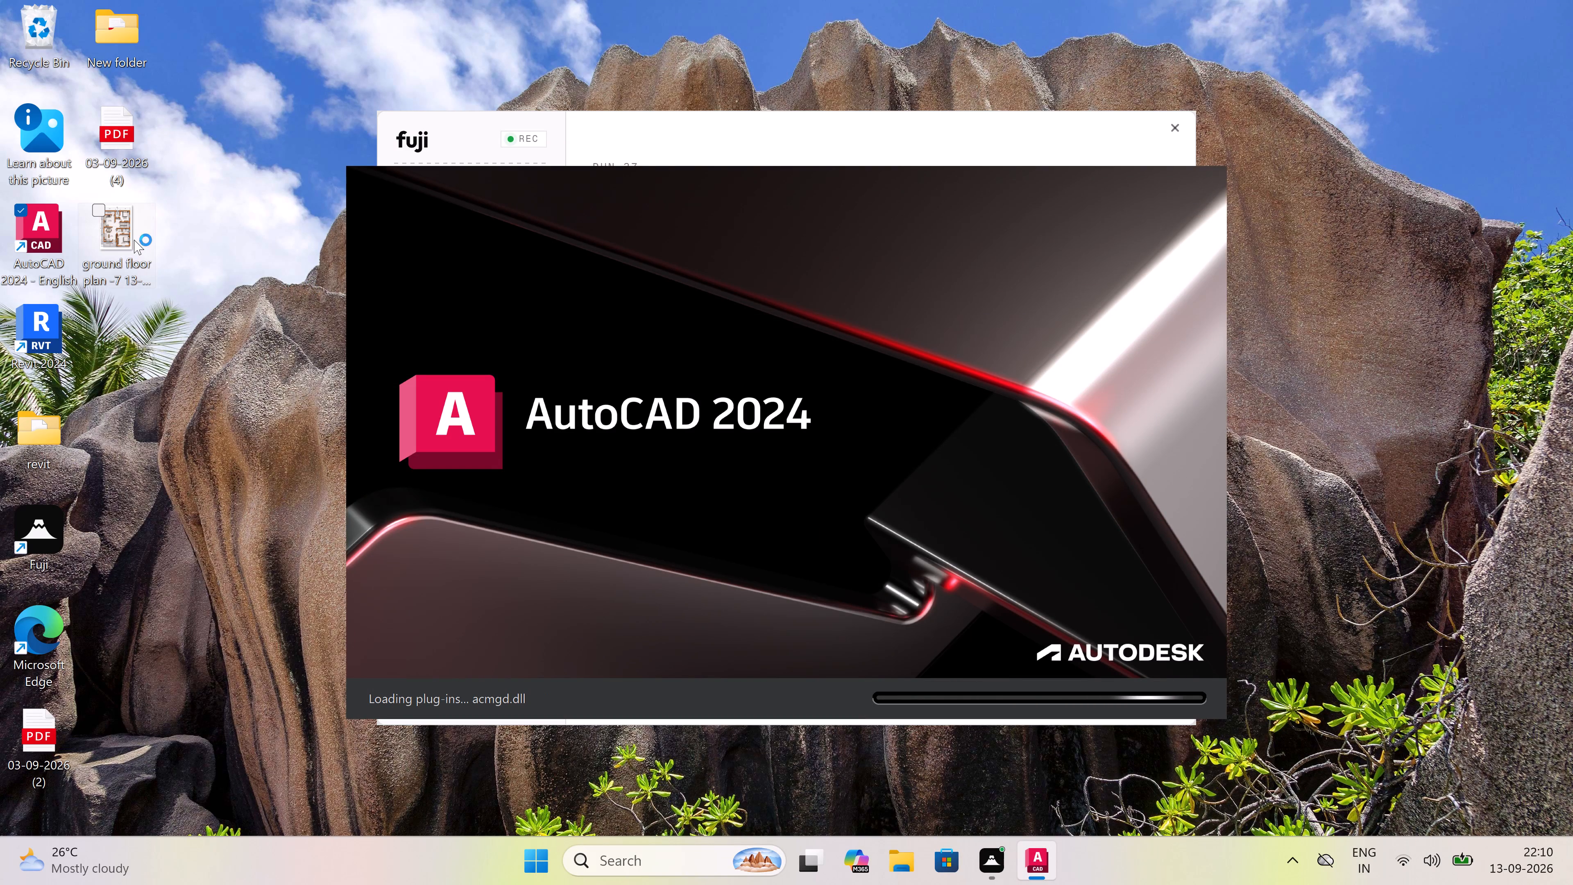
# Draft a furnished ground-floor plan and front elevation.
# Move the ground floor plan image and the 03-09-2026 (4) PDF from the desktop into New folder.
pyautogui.moveTo(110, 235); pyautogui.dragTo(120, 66)
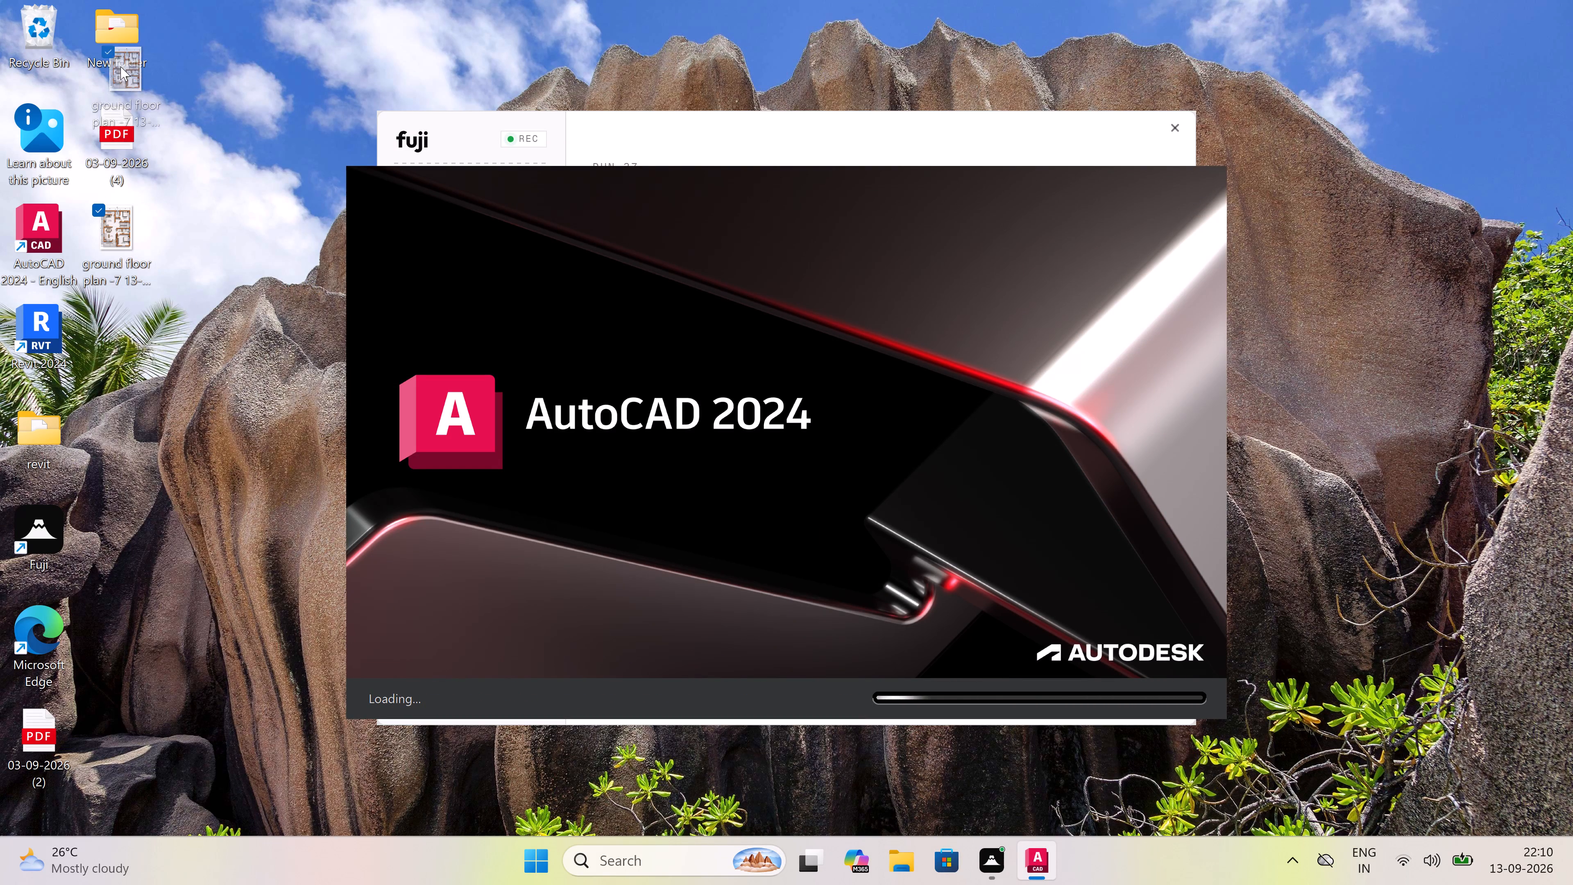
pyautogui.moveTo(120, 66); pyautogui.dragTo(121, 61)
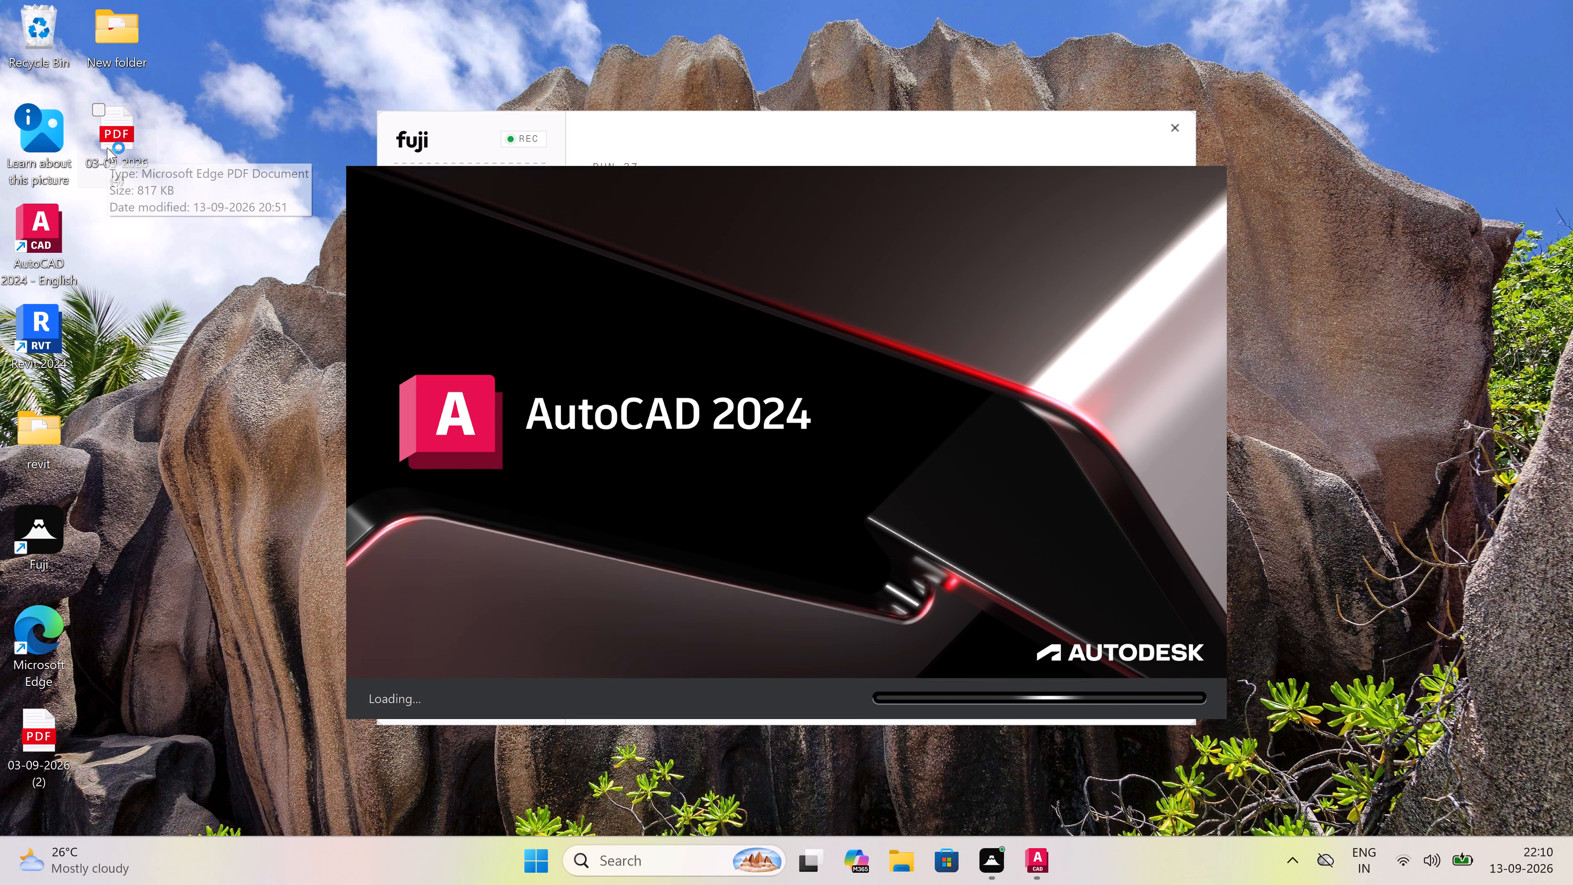
pyautogui.moveTo(107, 144); pyautogui.dragTo(120, 54)
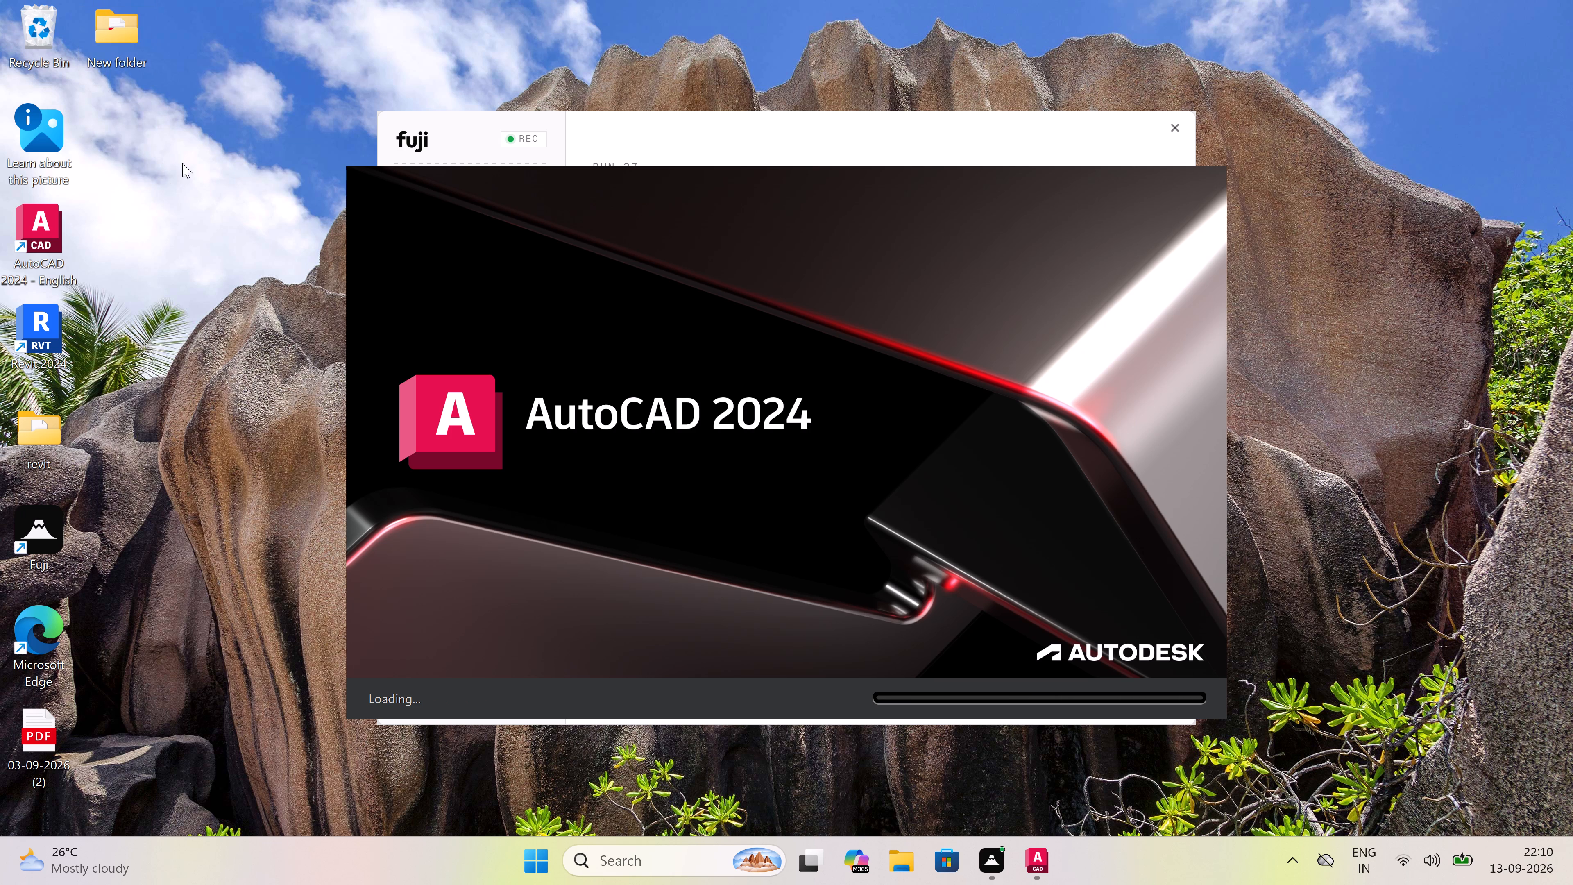
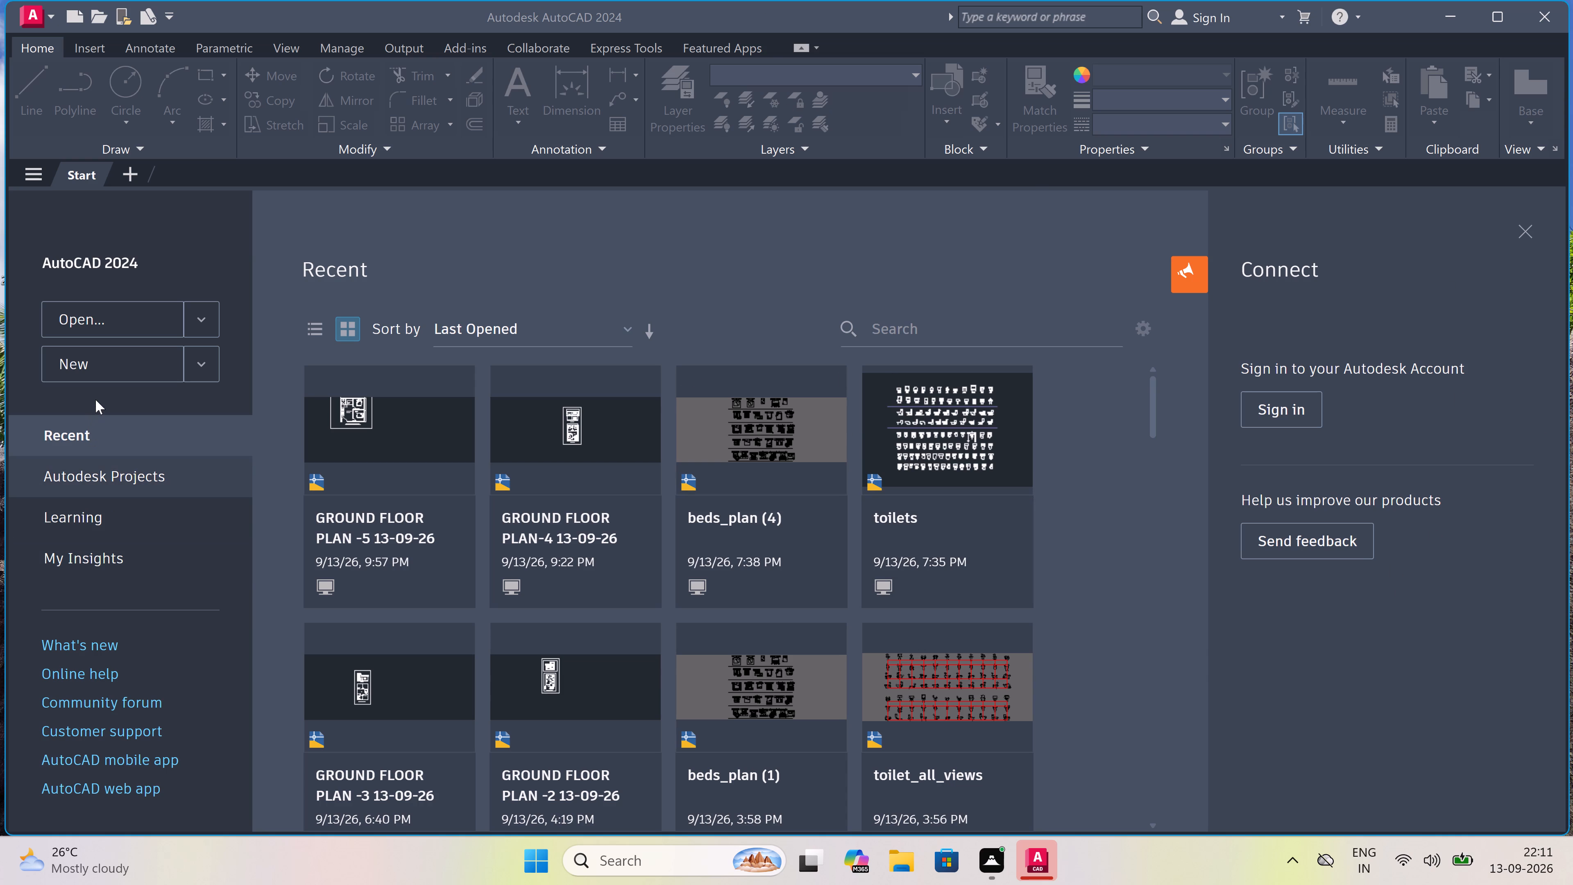
# Create a new blank drawing.
pyautogui.doubleClick(131, 363)
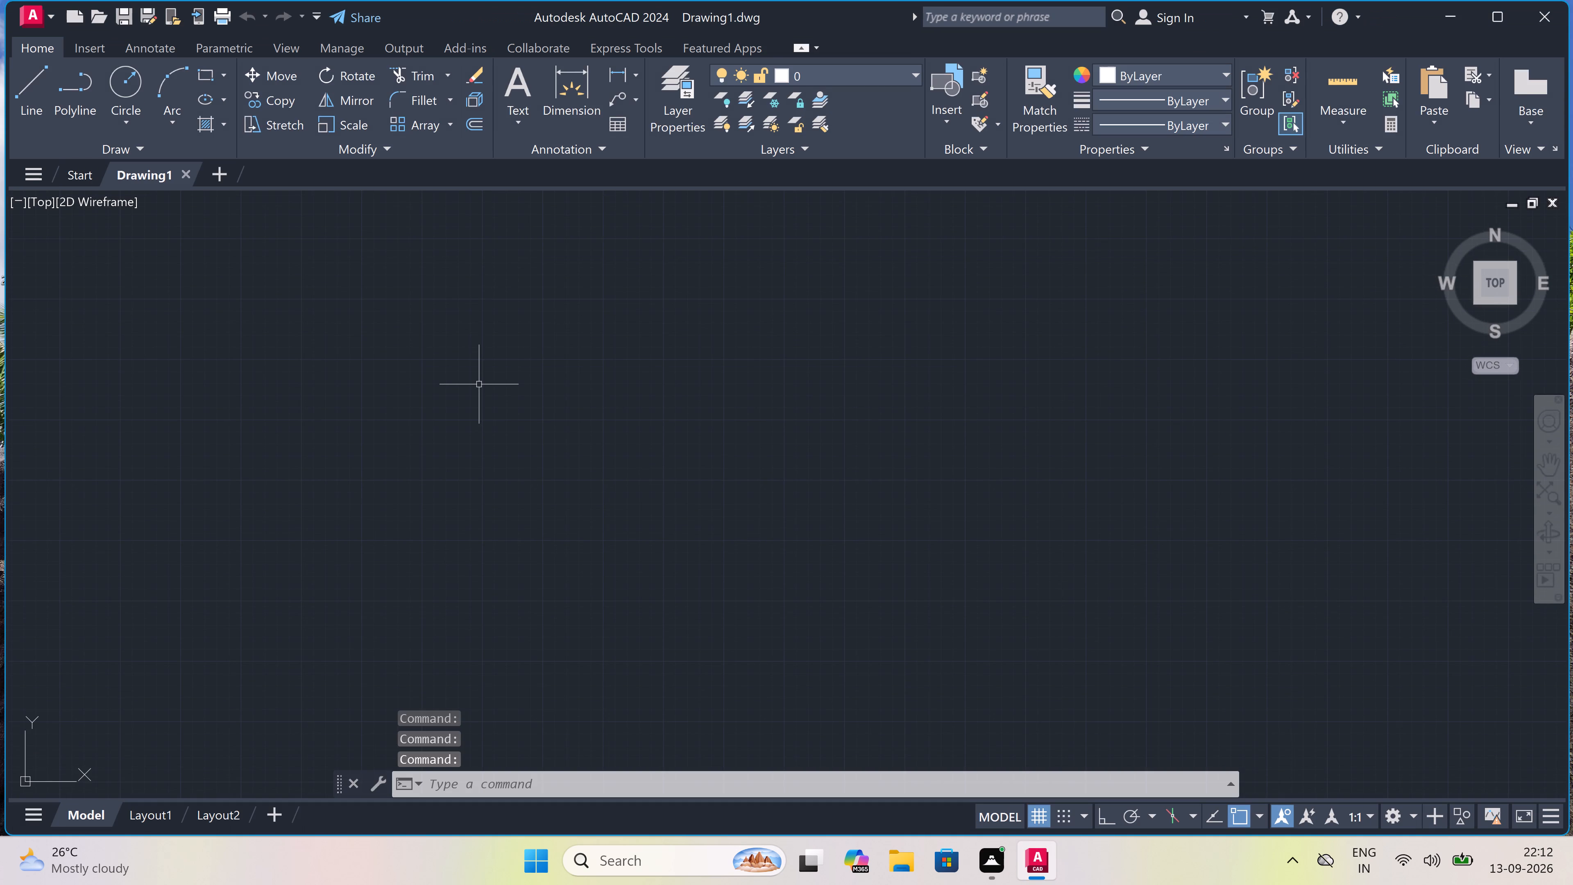
# Draw two construction lines through one common point: a near-vertical one freehand, and a horizontal one with Ortho turned on.
pyautogui.write('xl')
pyautogui.press('space')
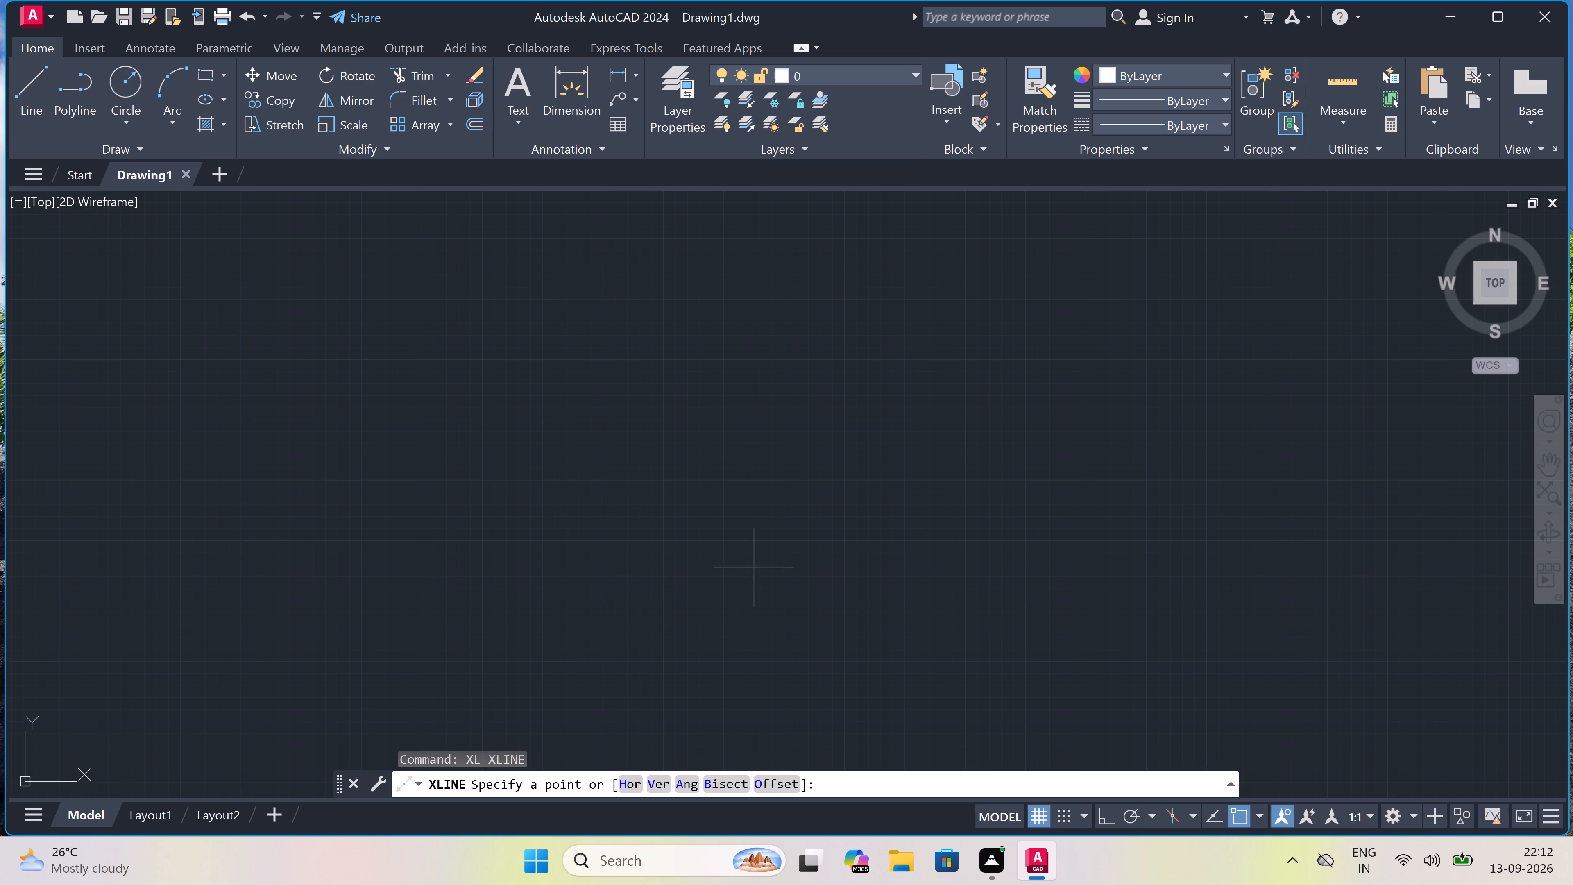
pyautogui.click(365, 277)
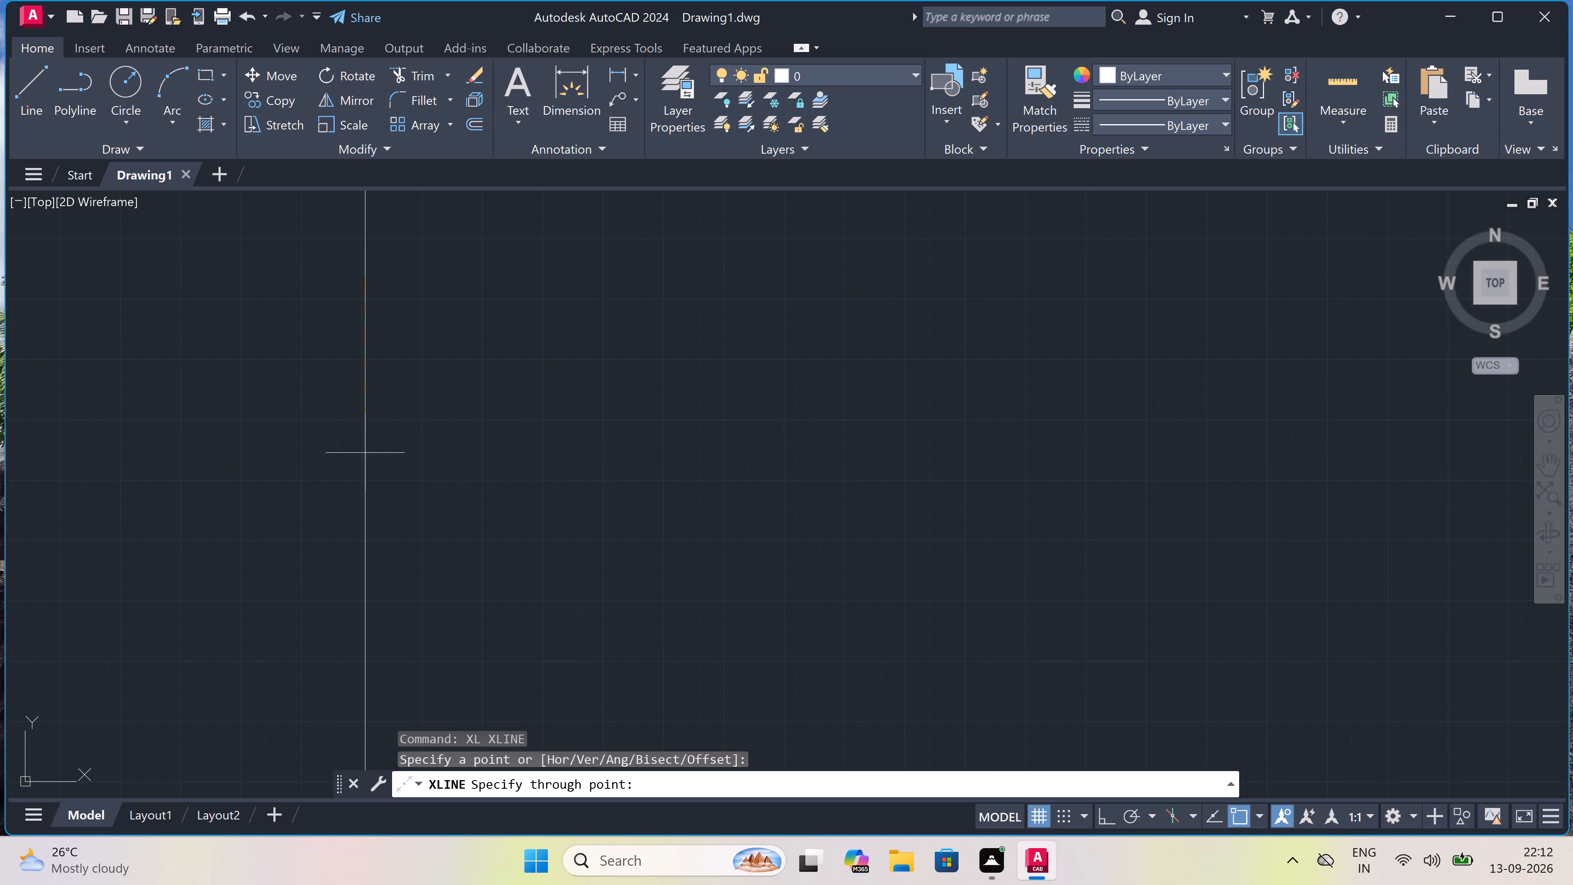
pyautogui.click(362, 453)
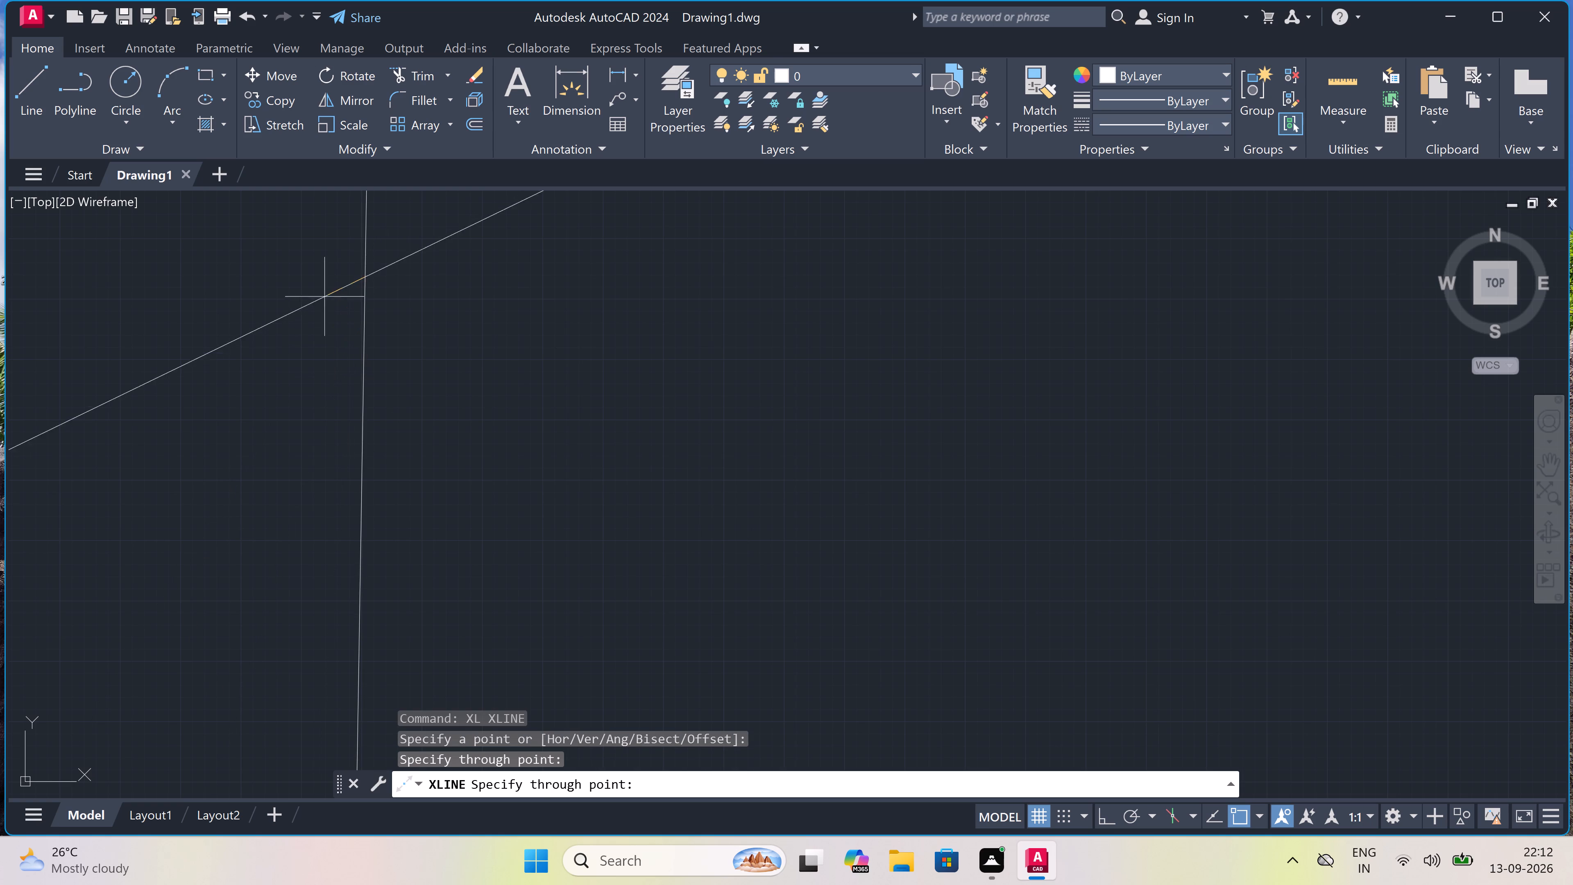
pyautogui.press('F8')
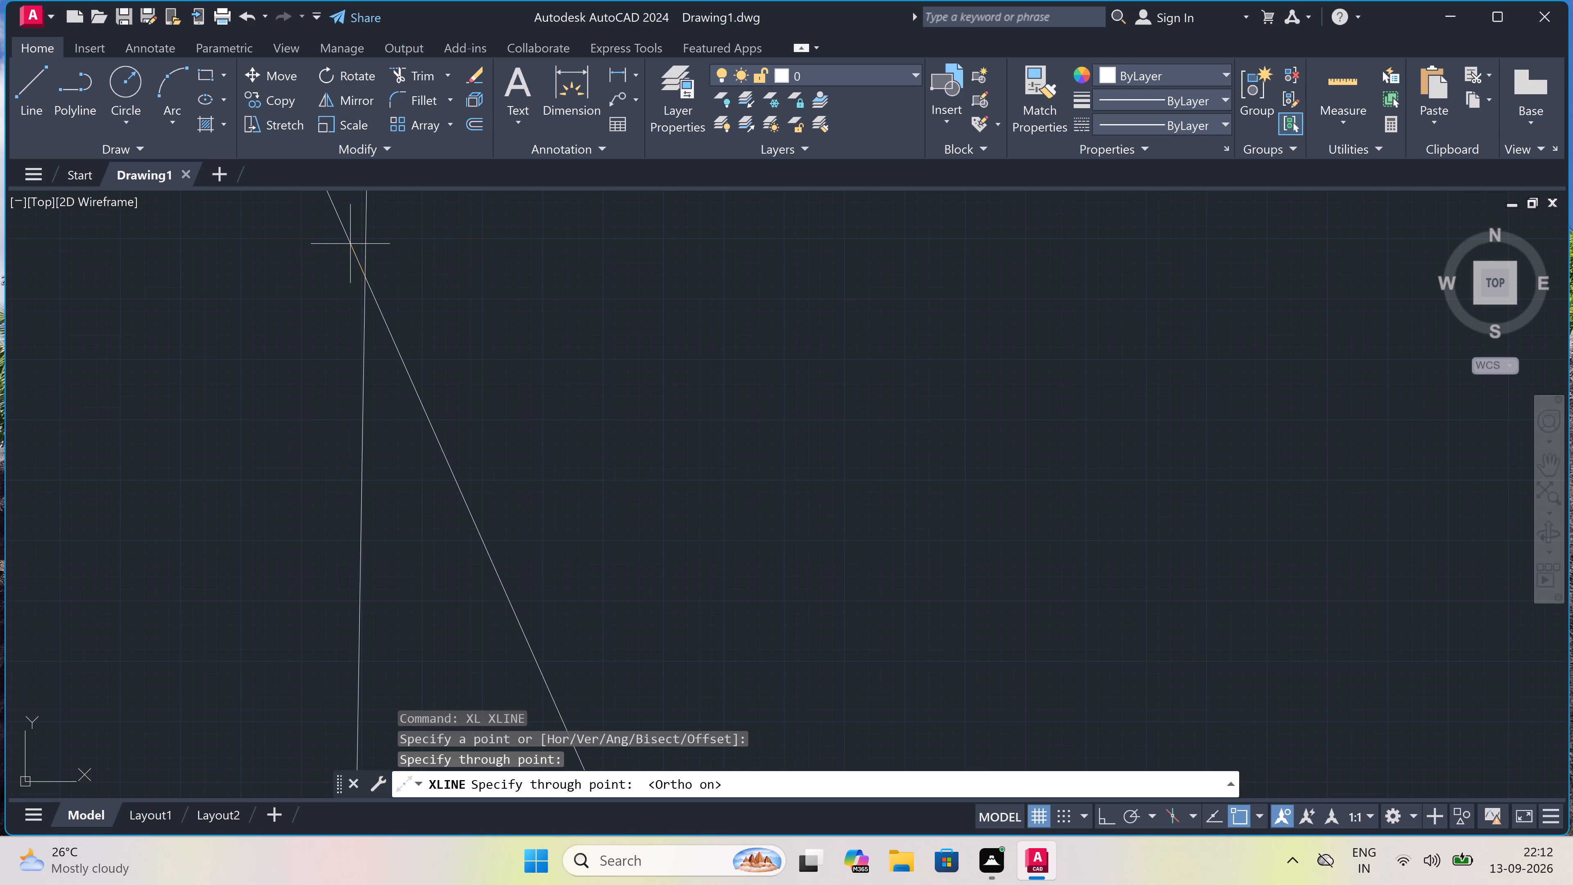
pyautogui.click(345, 278)
pyautogui.press('Escape')
# Trim the construction lines above and to the left of their intersection, leaving a top-left corner.
pyautogui.scroll(1, 367, 265)
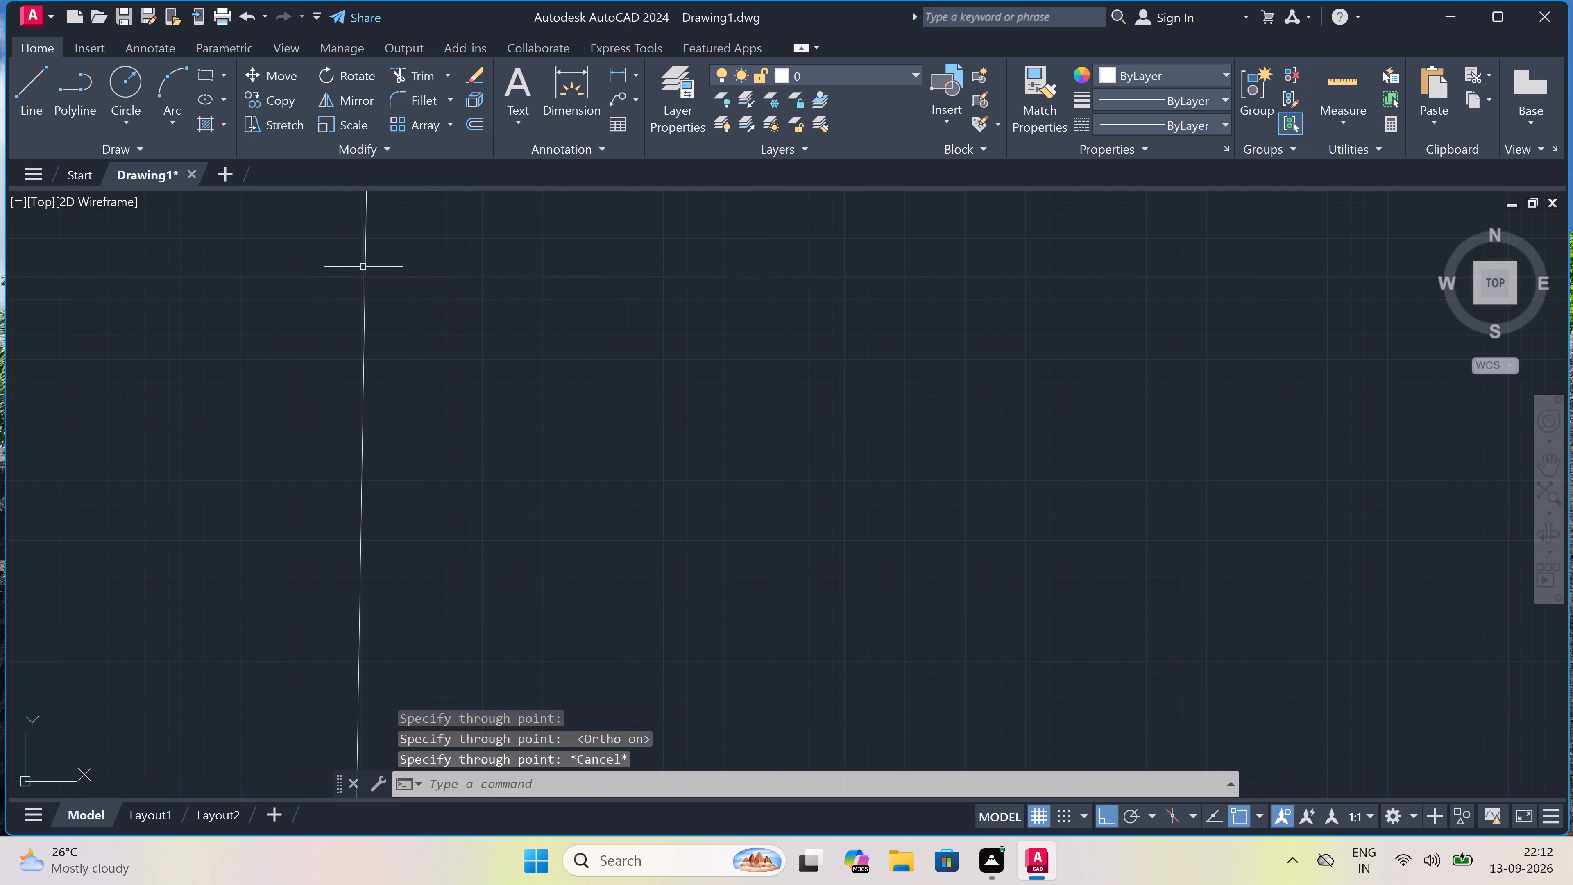
pyautogui.scroll(2, 367, 265)
pyautogui.write('tr')
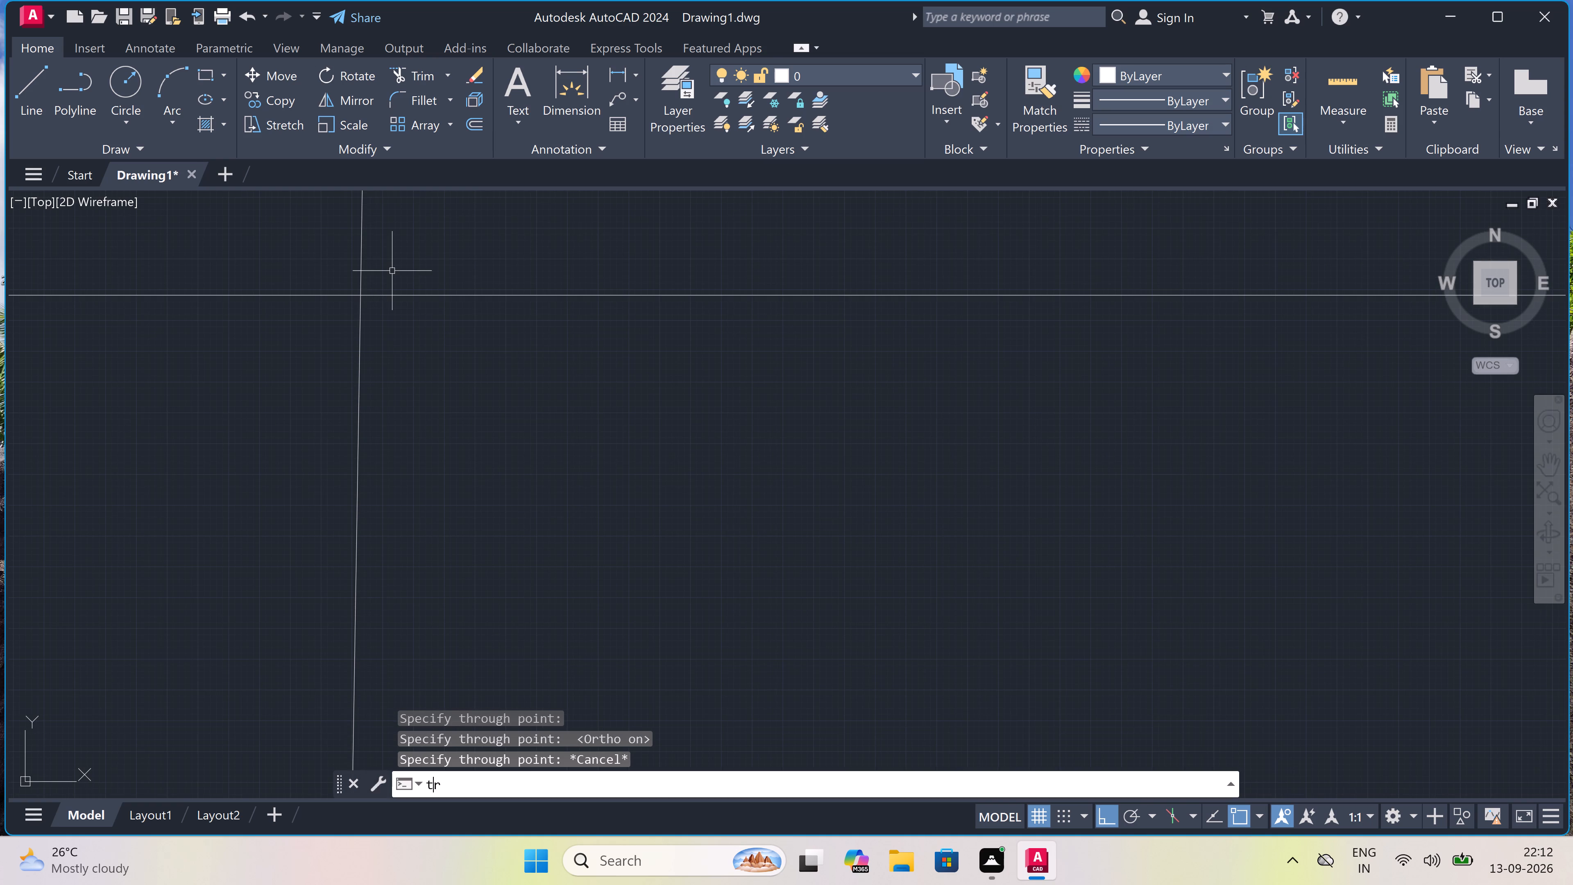
pyautogui.press('space')
pyautogui.moveTo(393, 264); pyautogui.dragTo(366, 272)
pyautogui.click(126, 366)
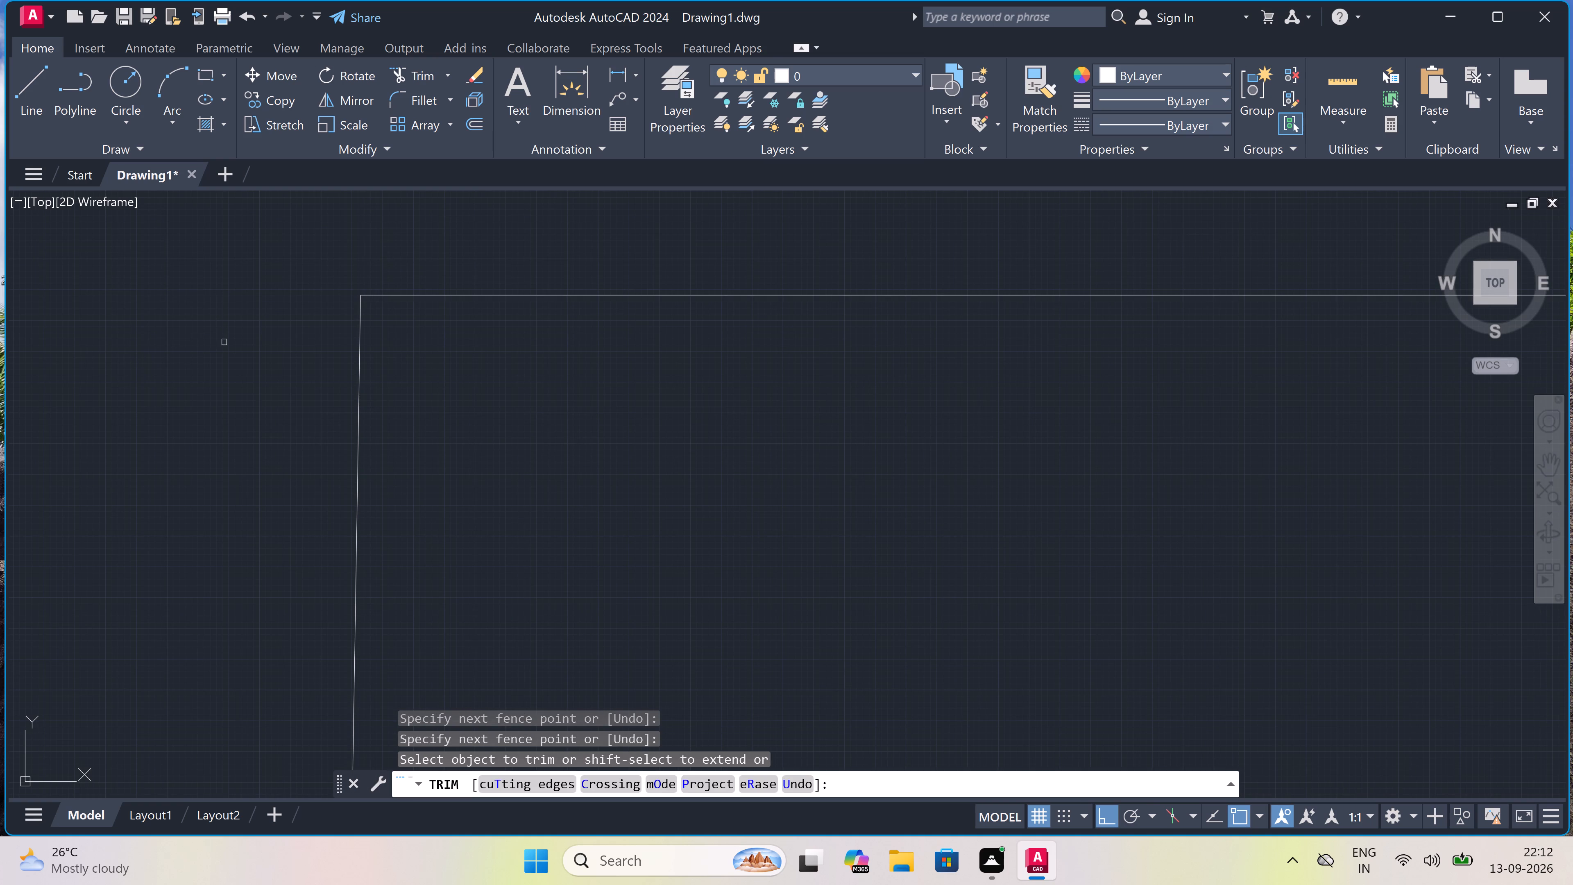
pyautogui.press('Escape')
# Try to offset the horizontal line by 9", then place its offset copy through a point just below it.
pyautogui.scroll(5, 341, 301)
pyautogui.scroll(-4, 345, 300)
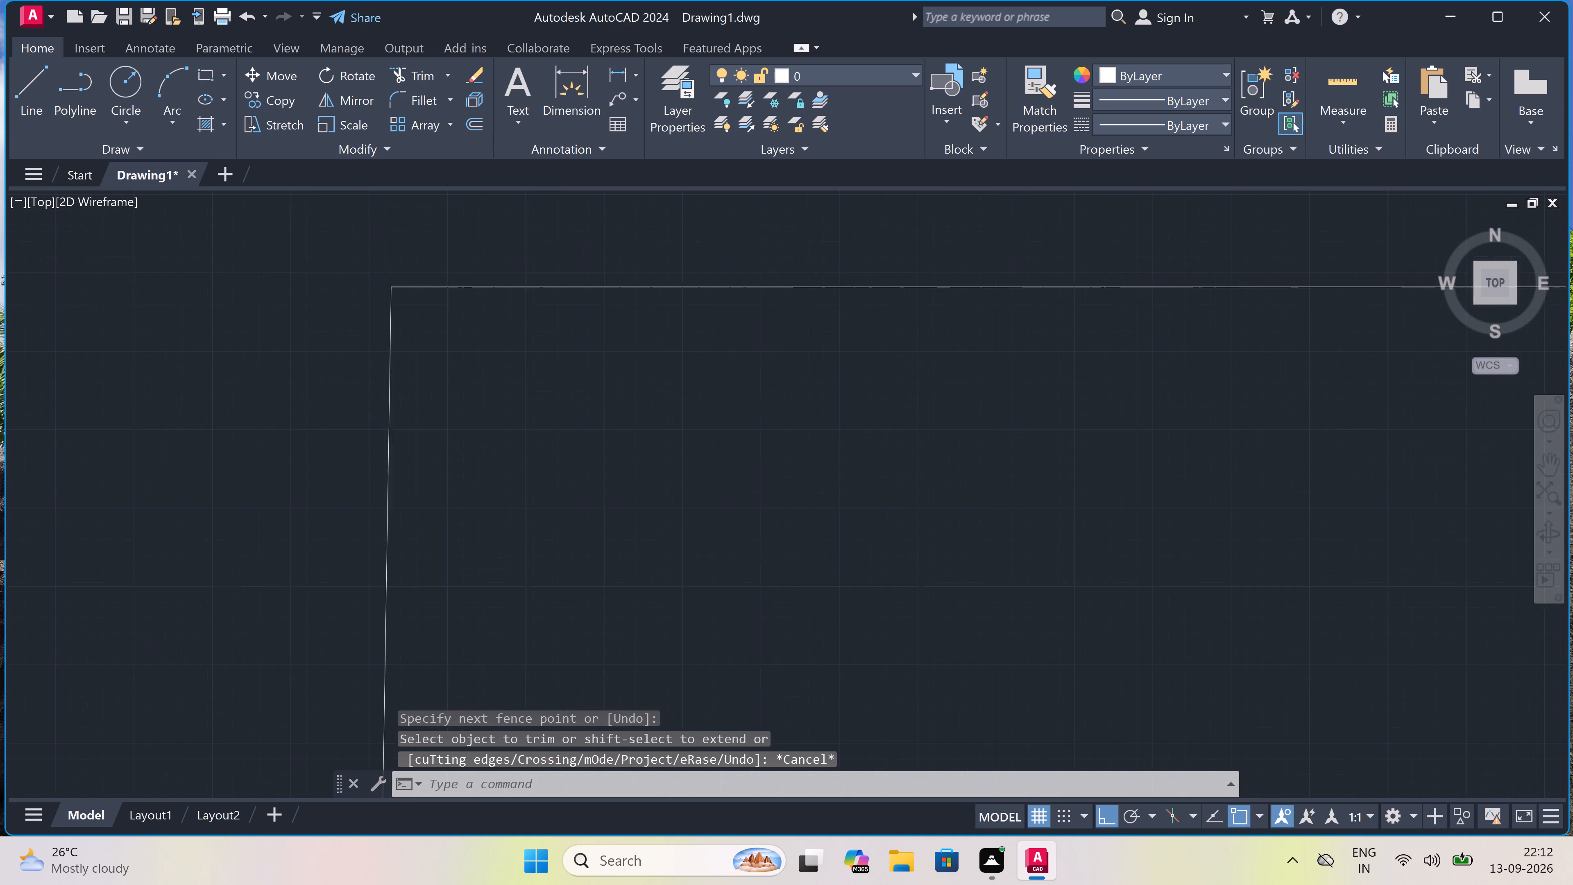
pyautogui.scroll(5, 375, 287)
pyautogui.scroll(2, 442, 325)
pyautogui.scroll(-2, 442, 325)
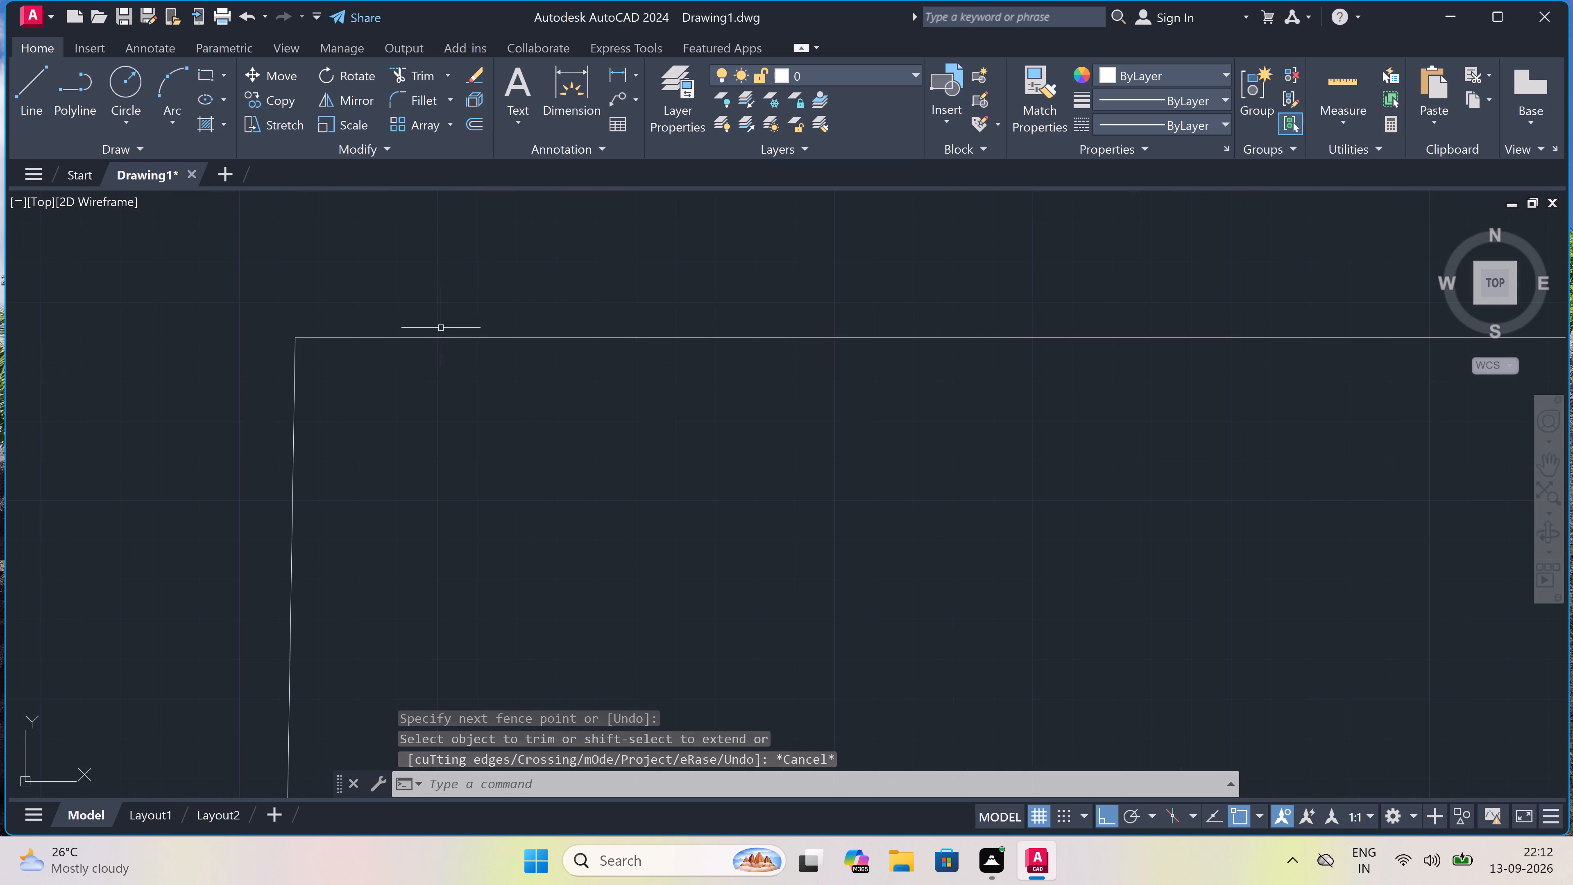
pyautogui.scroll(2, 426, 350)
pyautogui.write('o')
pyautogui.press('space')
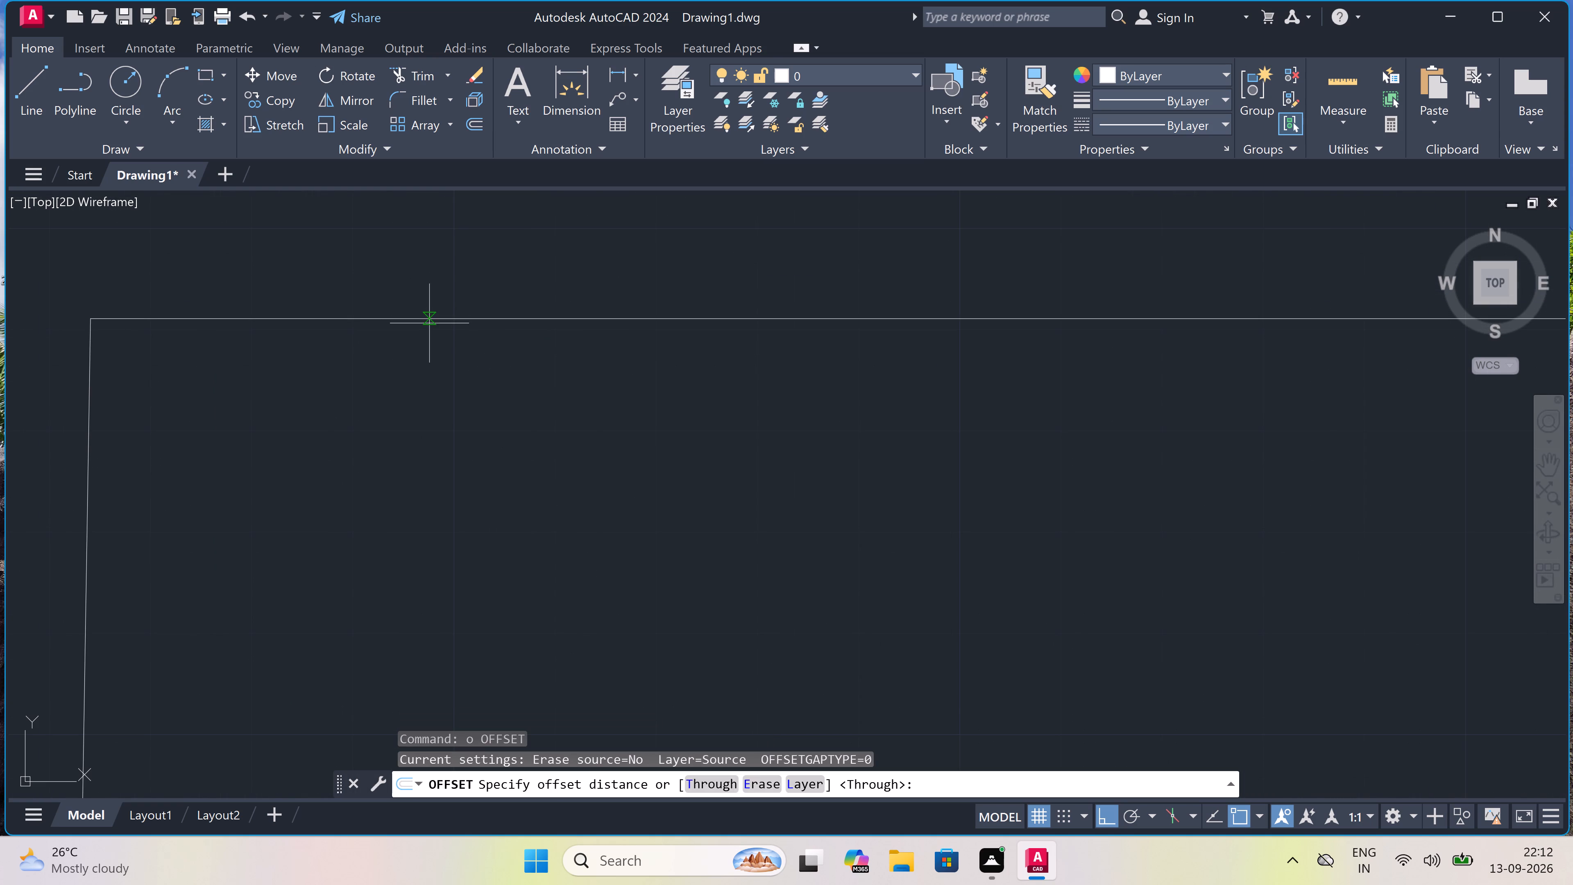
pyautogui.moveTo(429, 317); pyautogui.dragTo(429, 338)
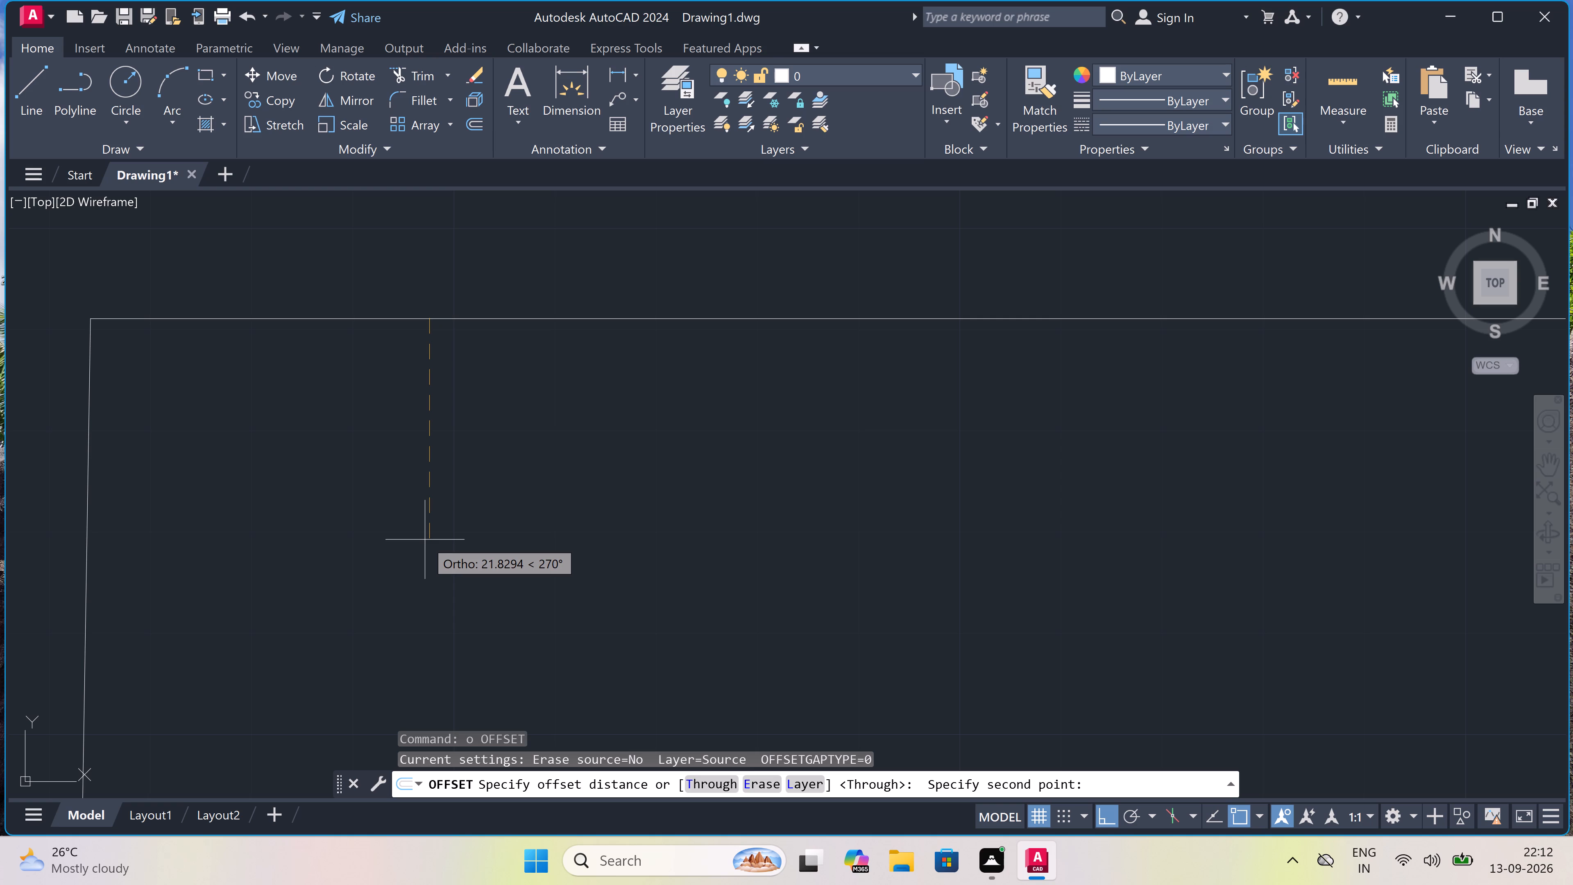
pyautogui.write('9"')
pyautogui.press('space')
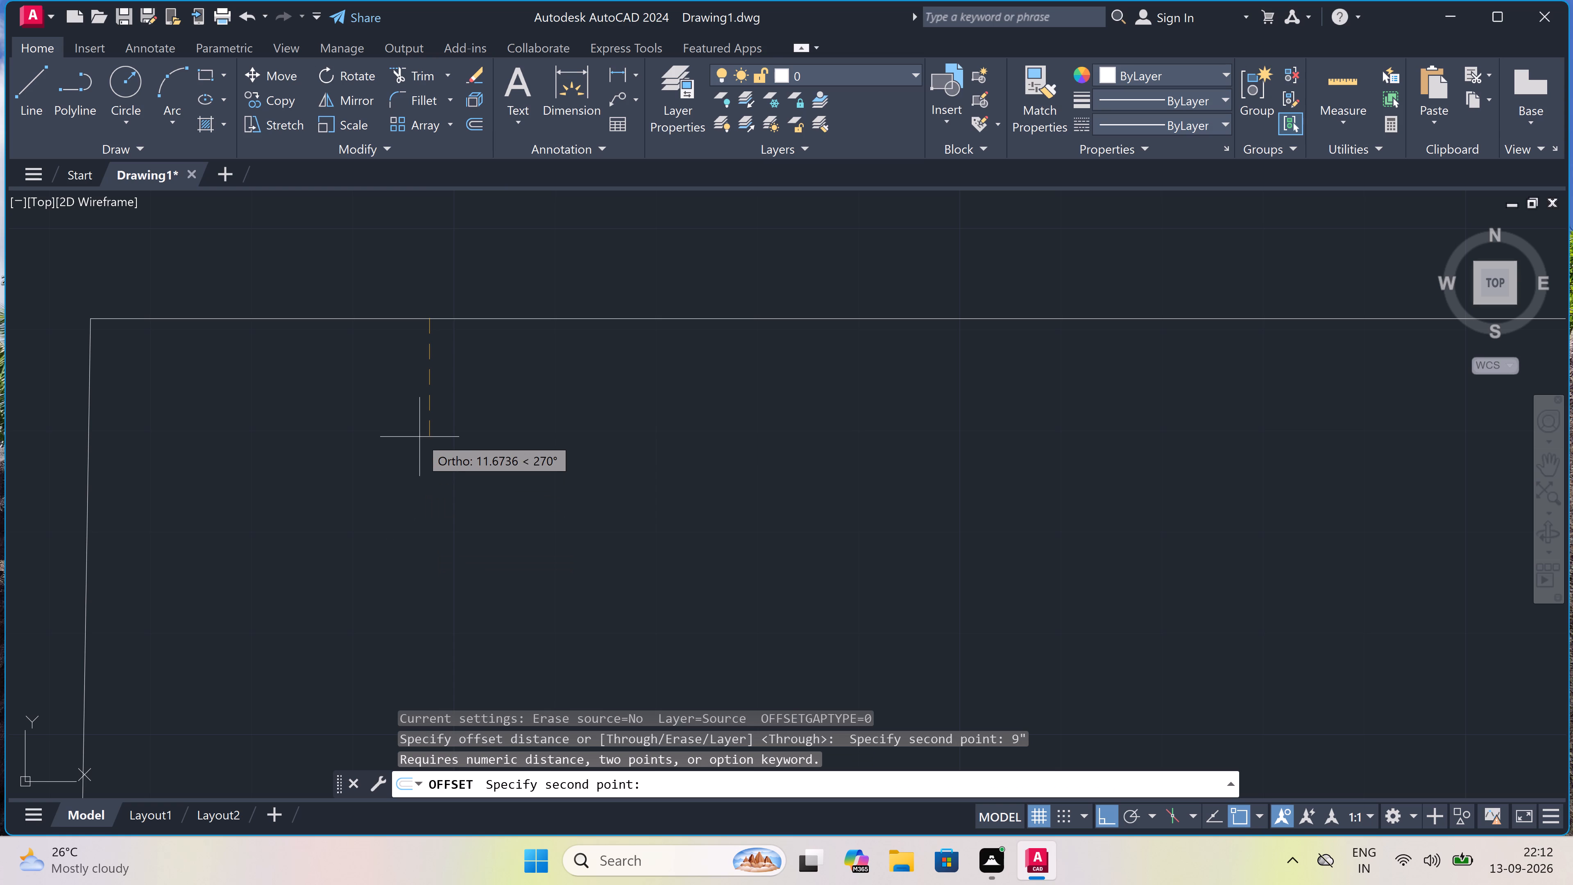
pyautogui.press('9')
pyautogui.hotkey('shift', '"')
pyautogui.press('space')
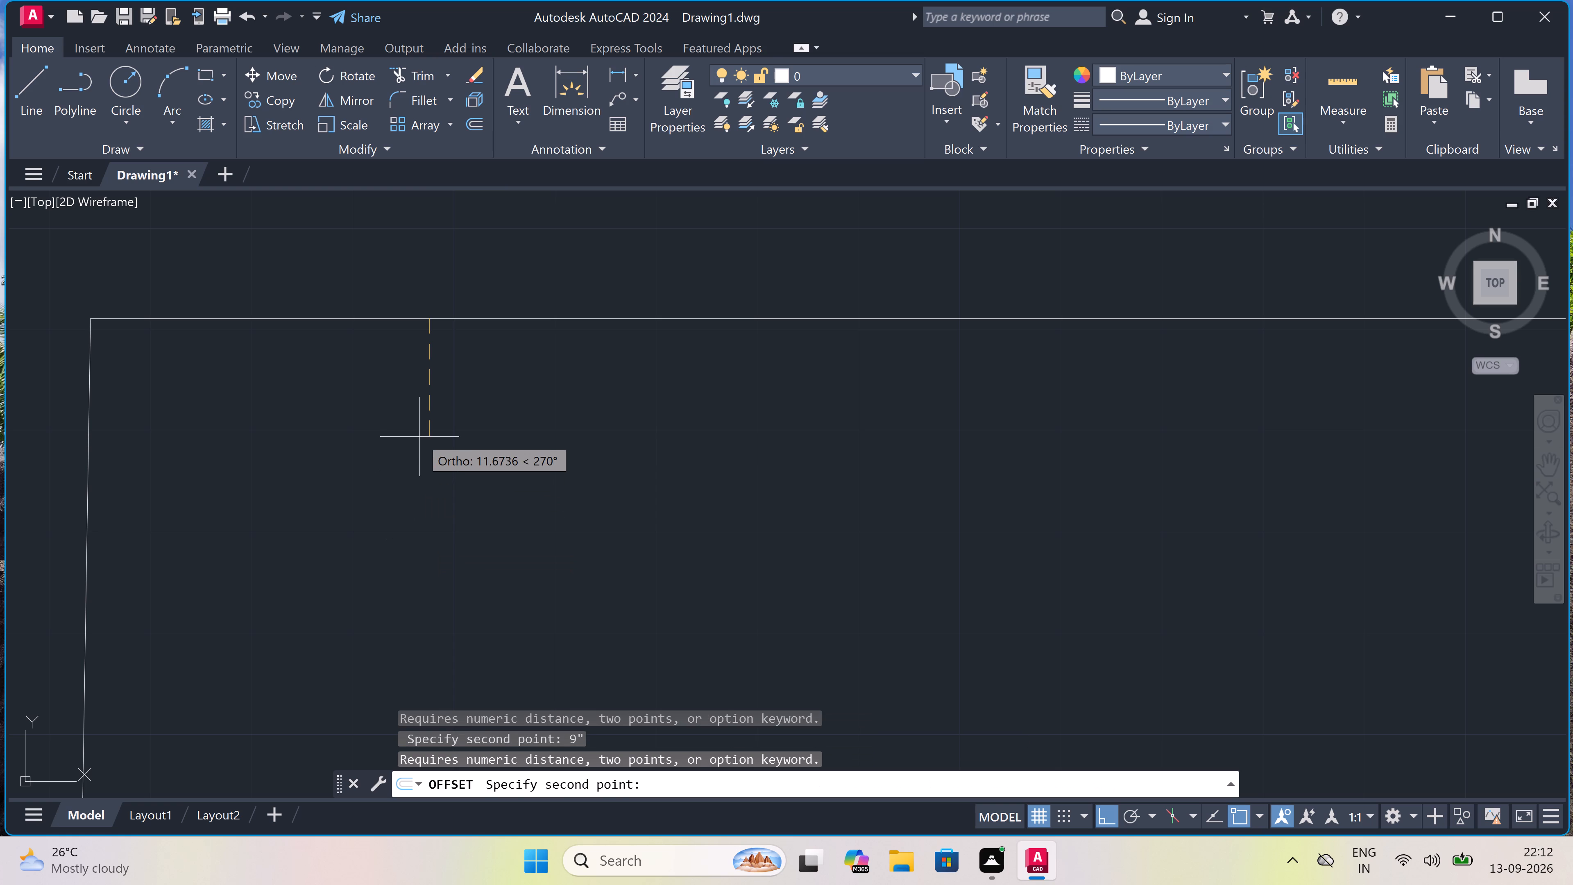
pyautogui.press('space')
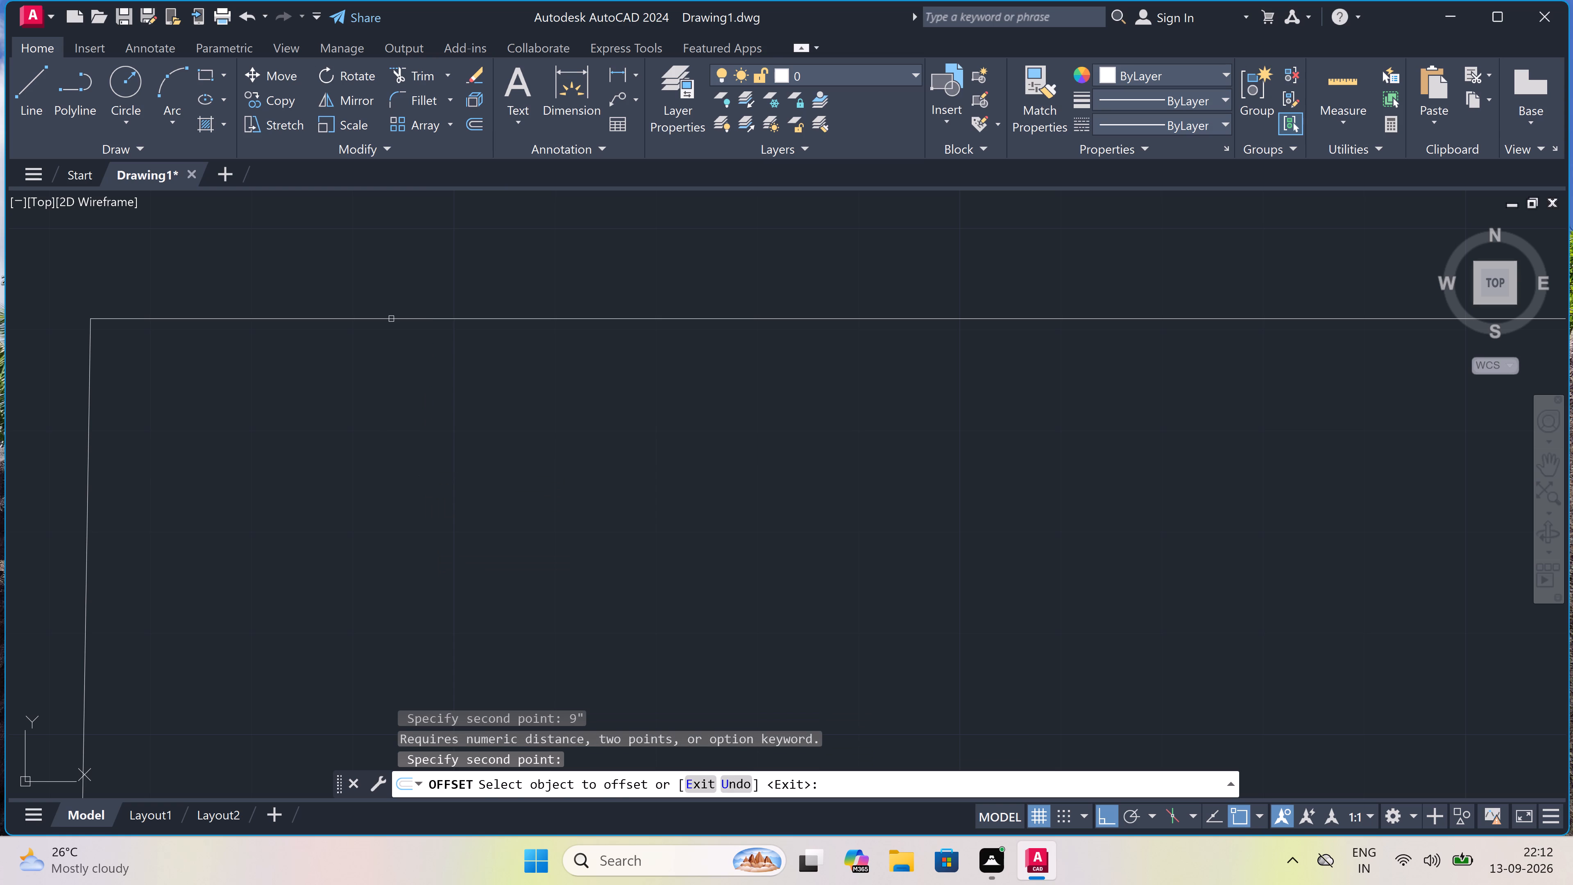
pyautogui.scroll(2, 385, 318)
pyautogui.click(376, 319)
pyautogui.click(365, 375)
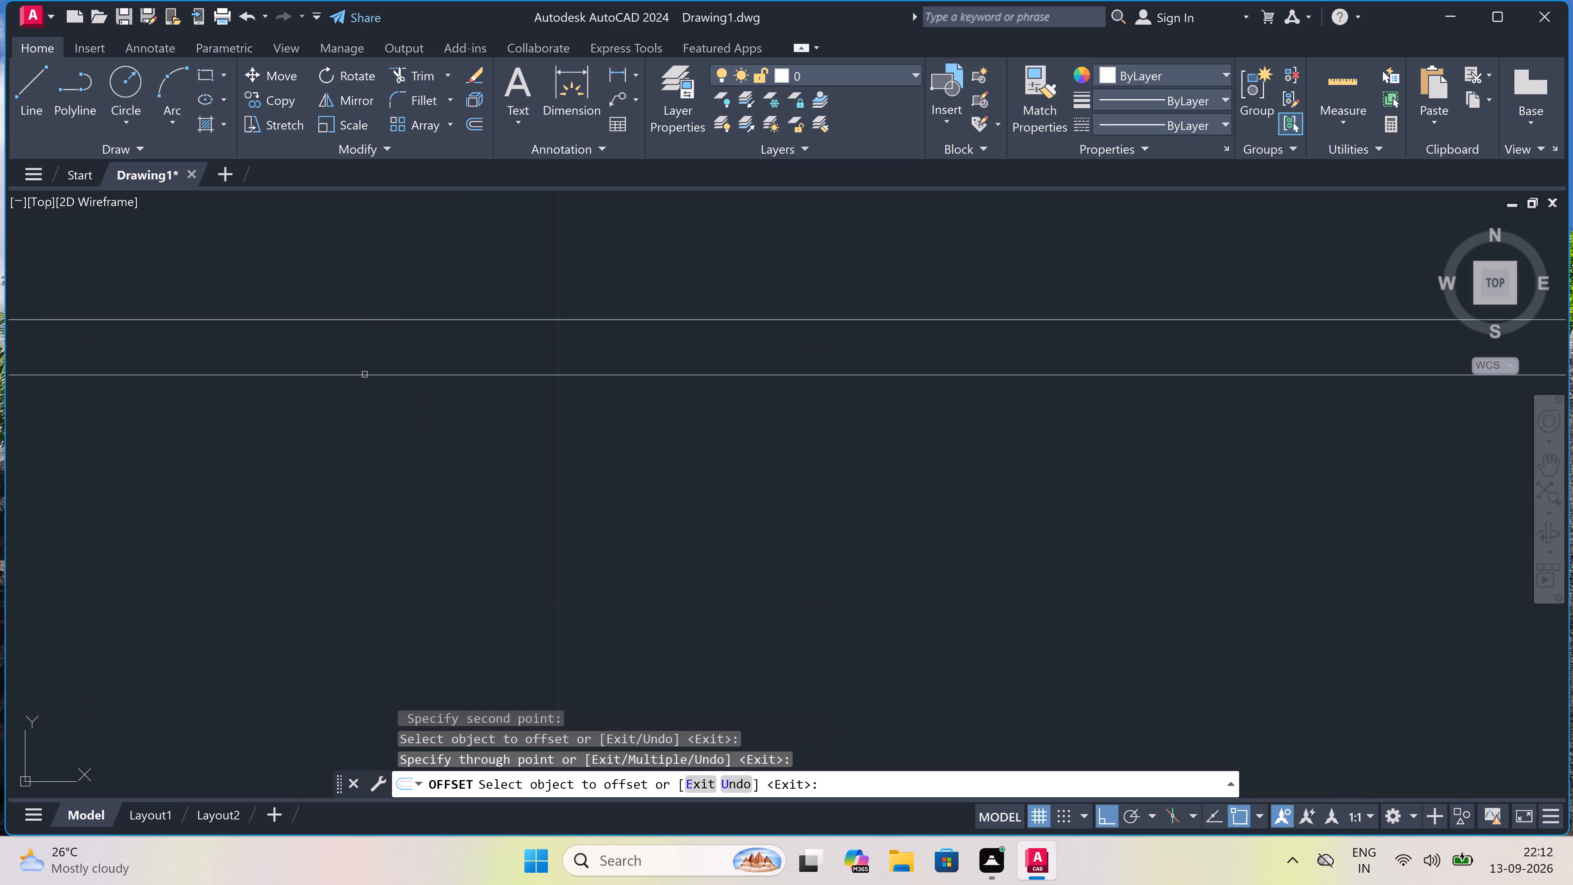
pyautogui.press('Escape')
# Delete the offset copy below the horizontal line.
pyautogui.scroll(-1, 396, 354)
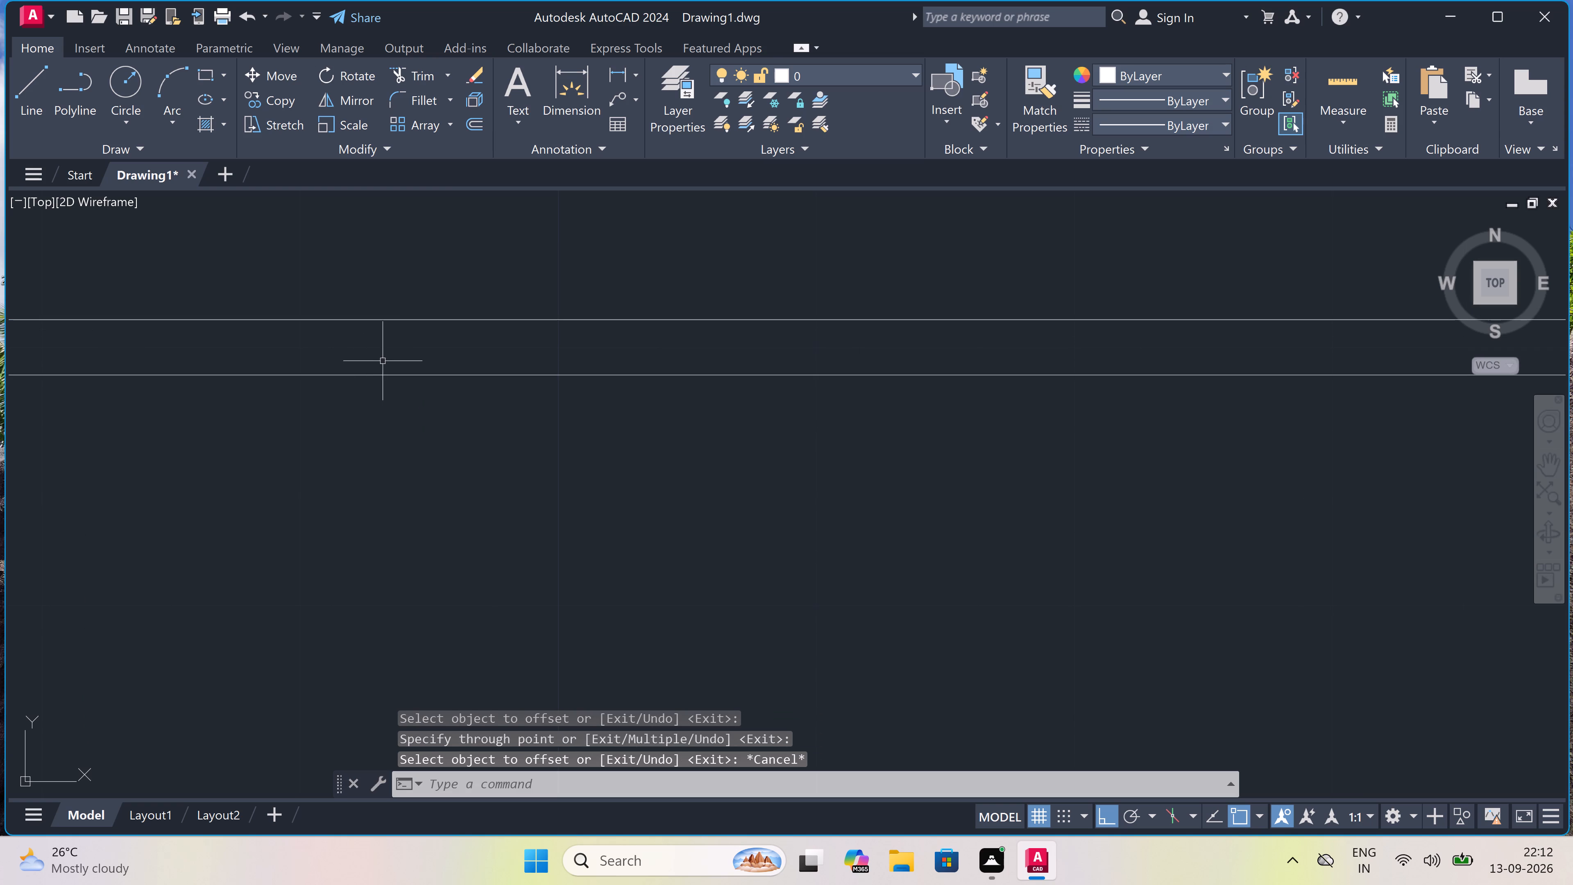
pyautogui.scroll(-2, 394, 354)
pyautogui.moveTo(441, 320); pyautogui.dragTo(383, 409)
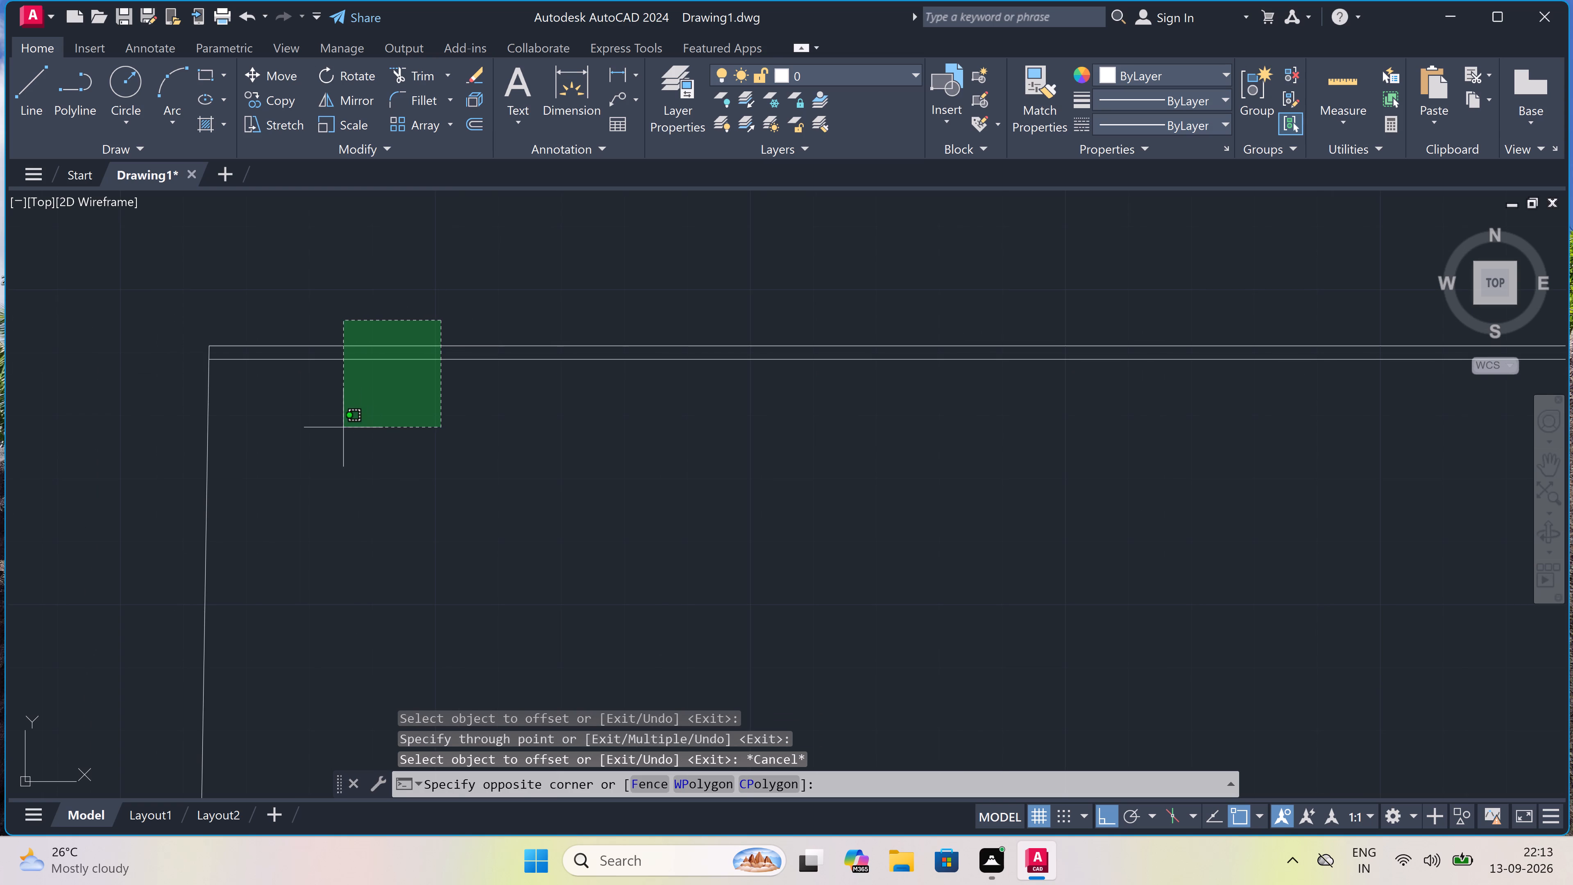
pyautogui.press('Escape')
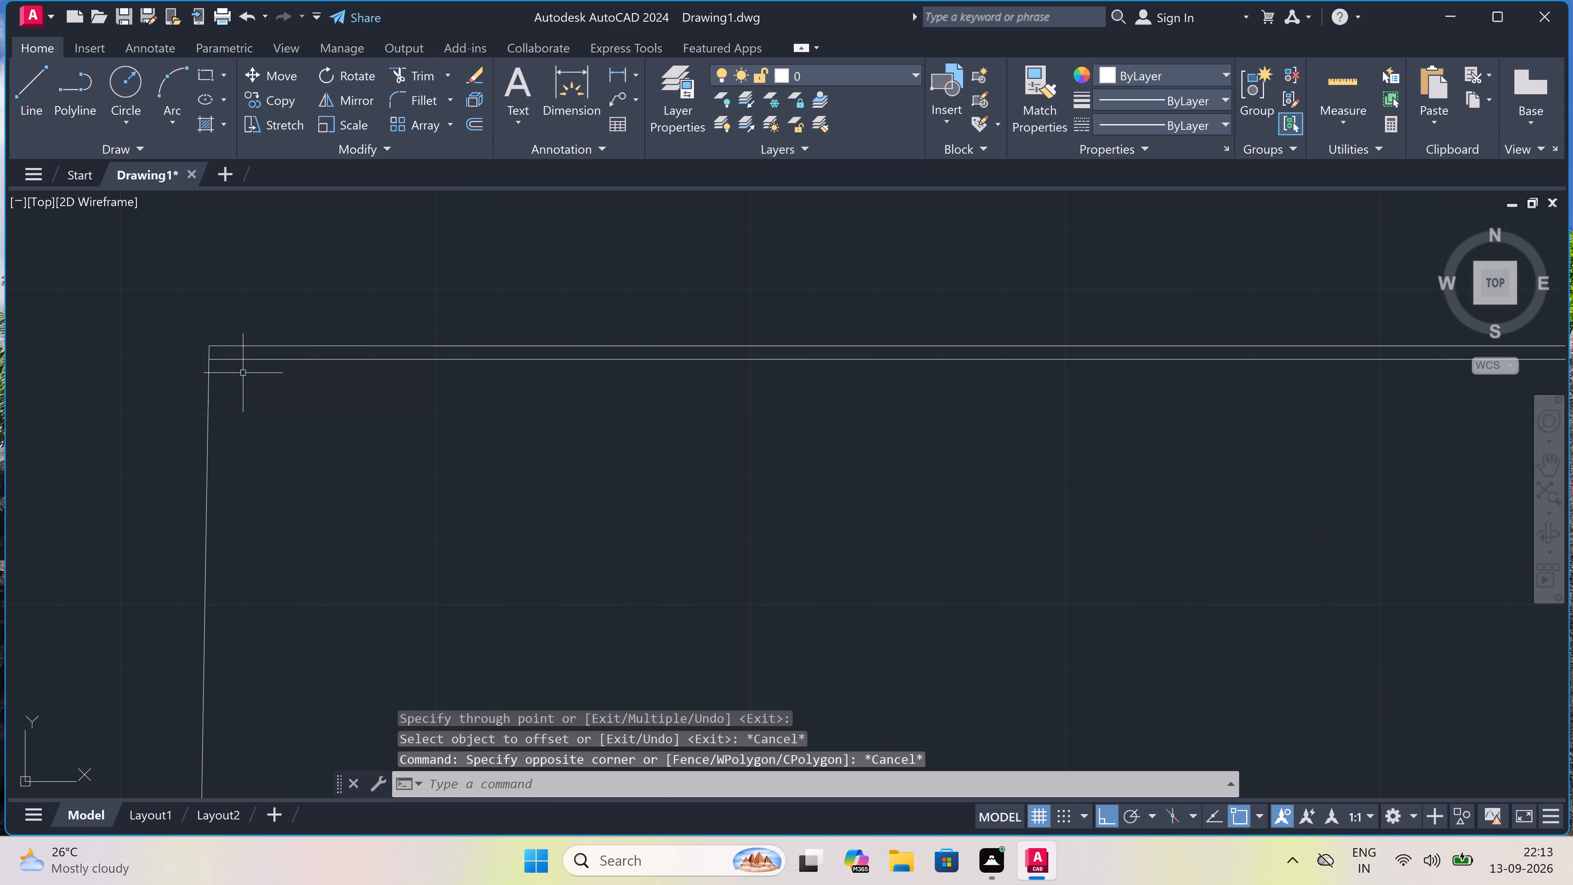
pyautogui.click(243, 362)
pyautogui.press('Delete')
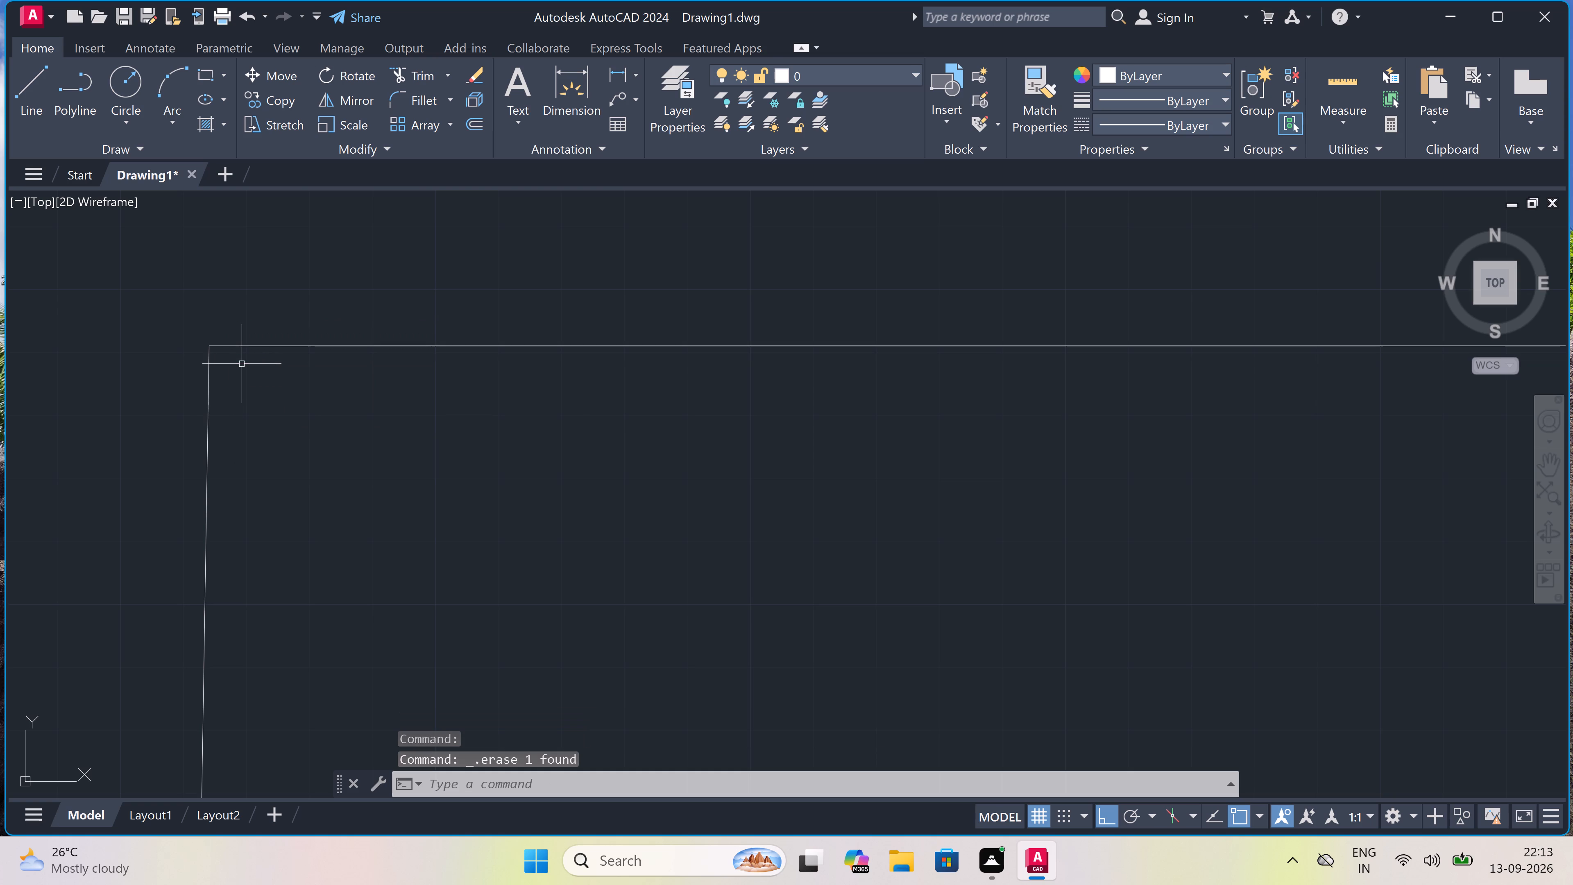
# Configure the drawing units to Engineering length, precision 0'-0" and an insertion scale of Inches.
pyautogui.write('un')
pyautogui.press('space')
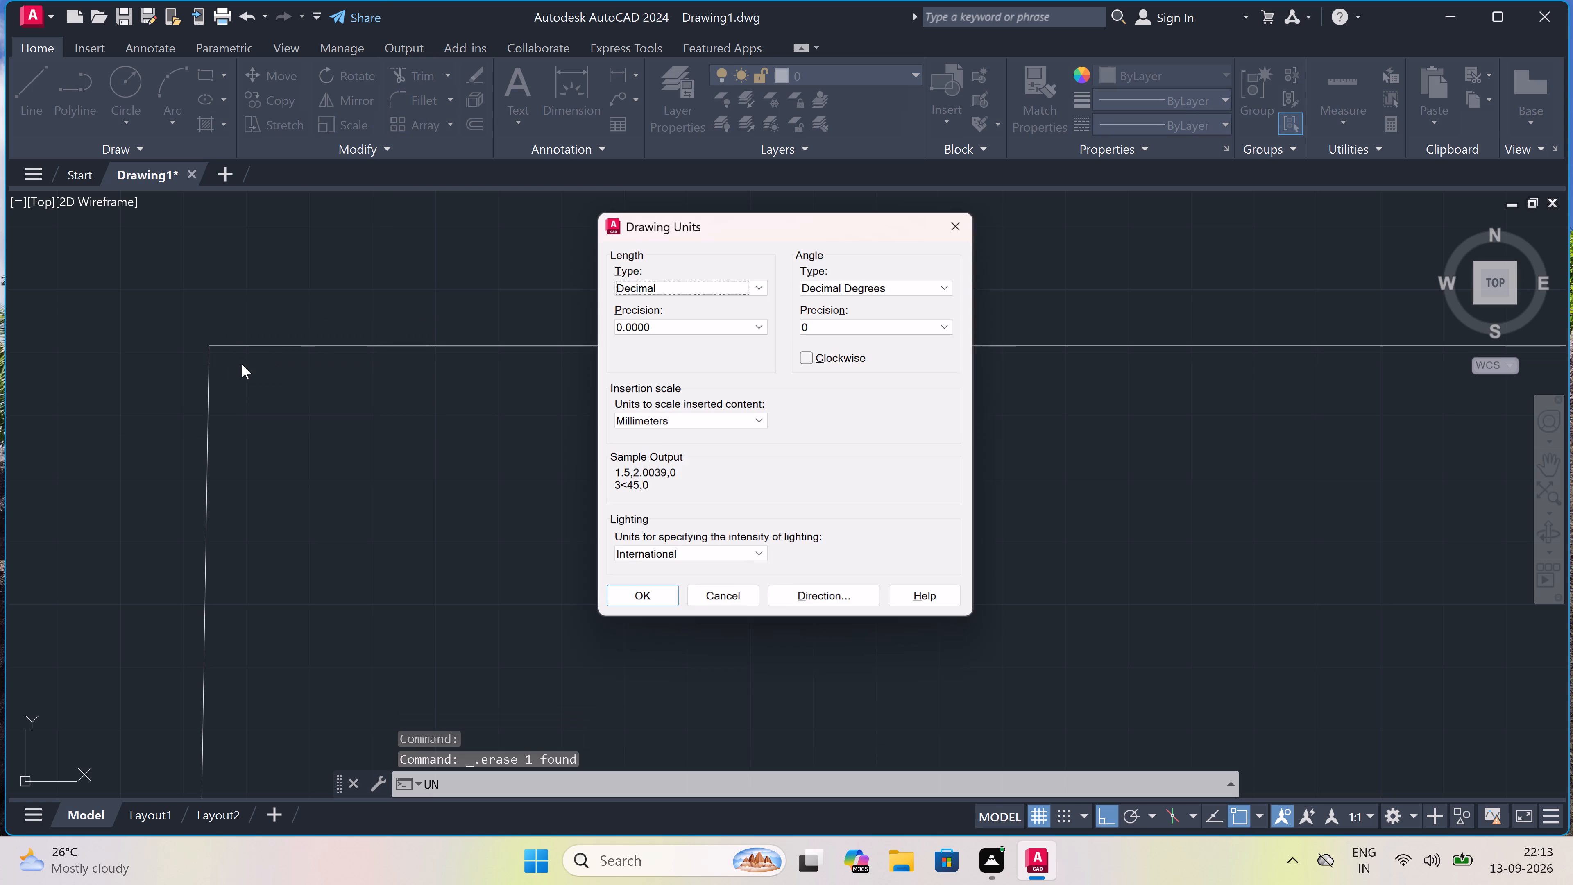
pyautogui.click(617, 281)
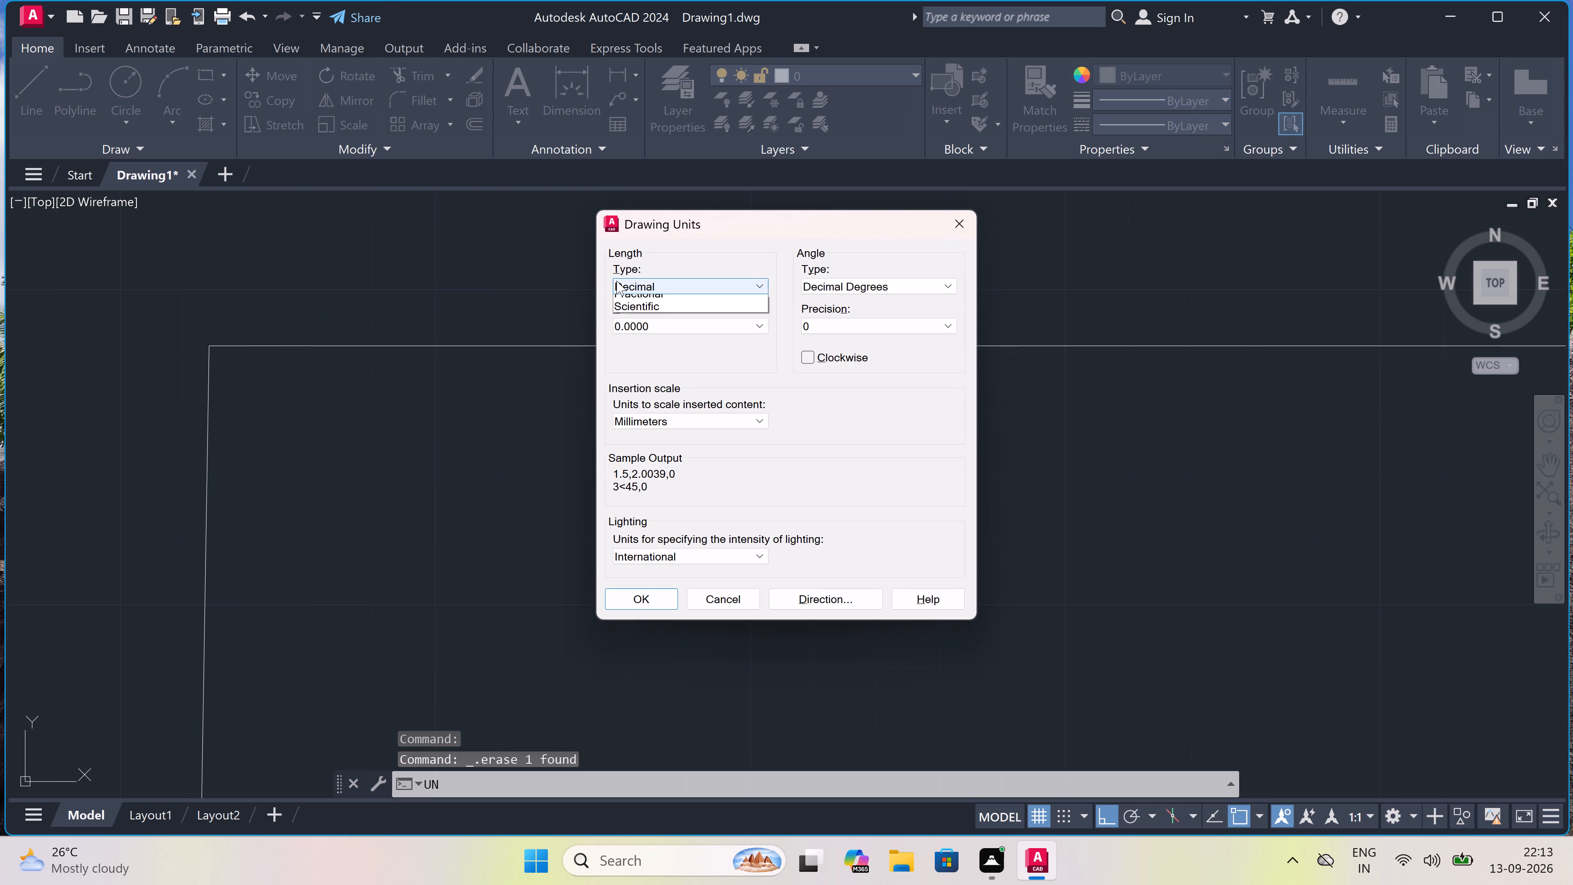
pyautogui.click(666, 322)
pyautogui.click(647, 318)
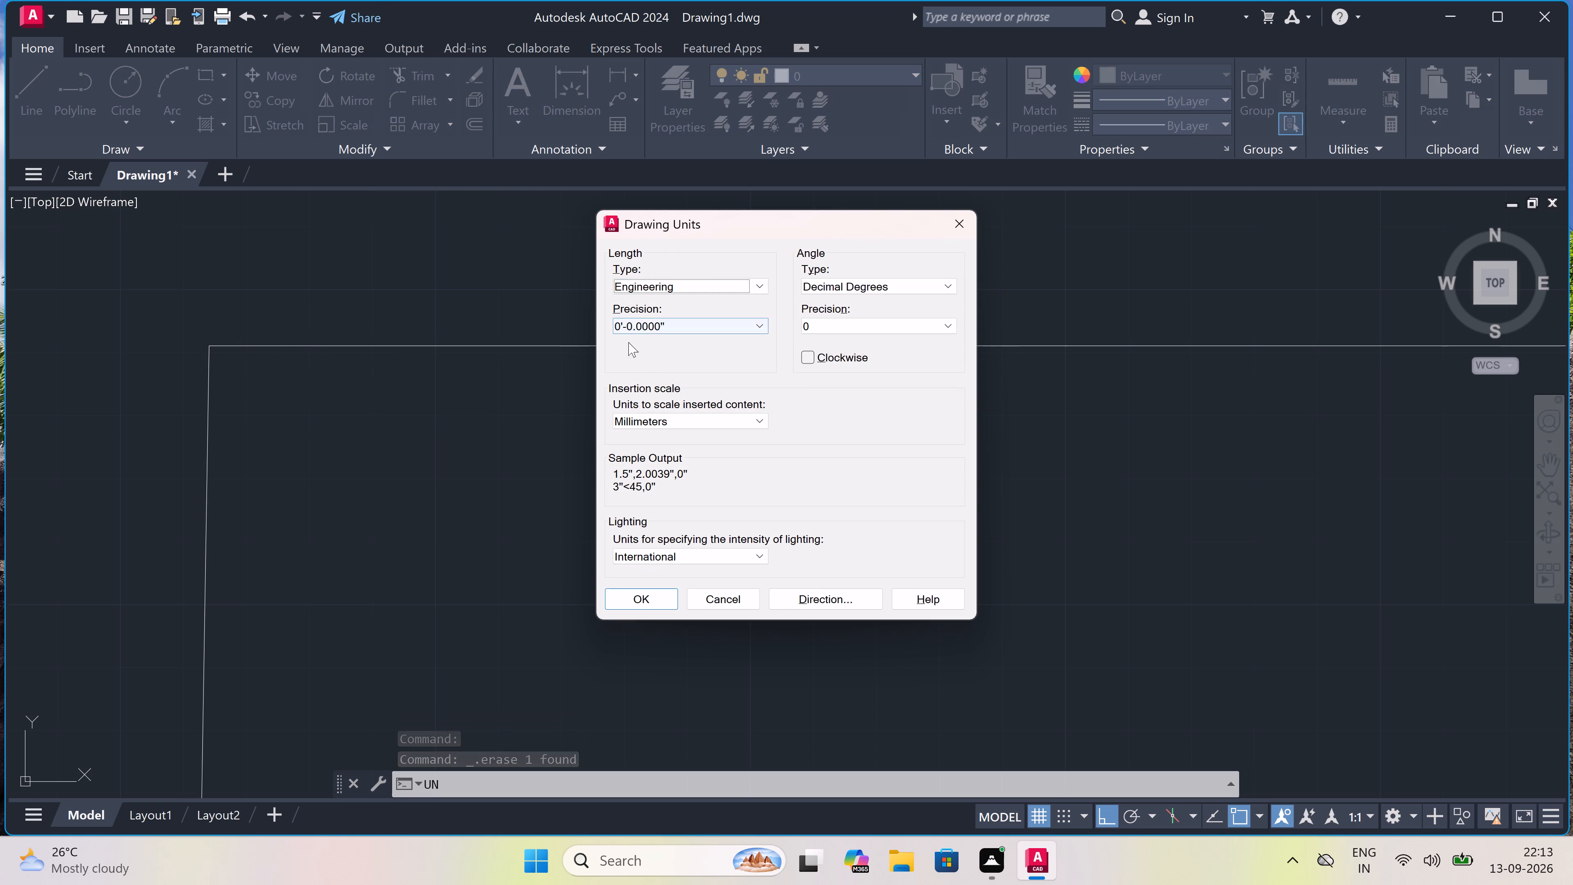
pyautogui.click(629, 319)
pyautogui.click(630, 336)
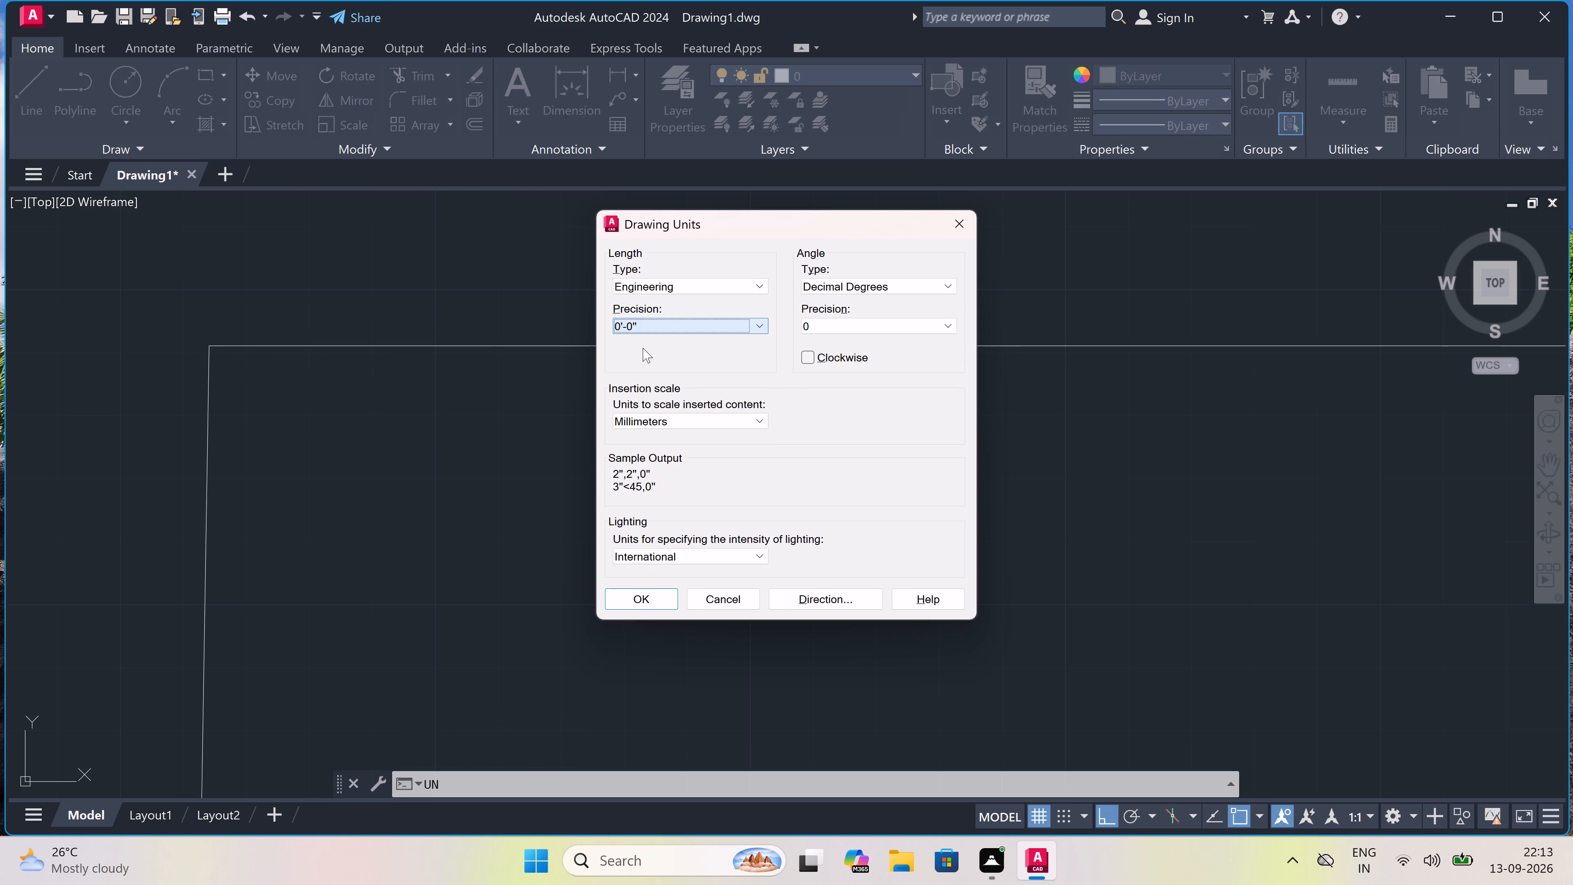
pyautogui.click(651, 415)
pyautogui.click(648, 453)
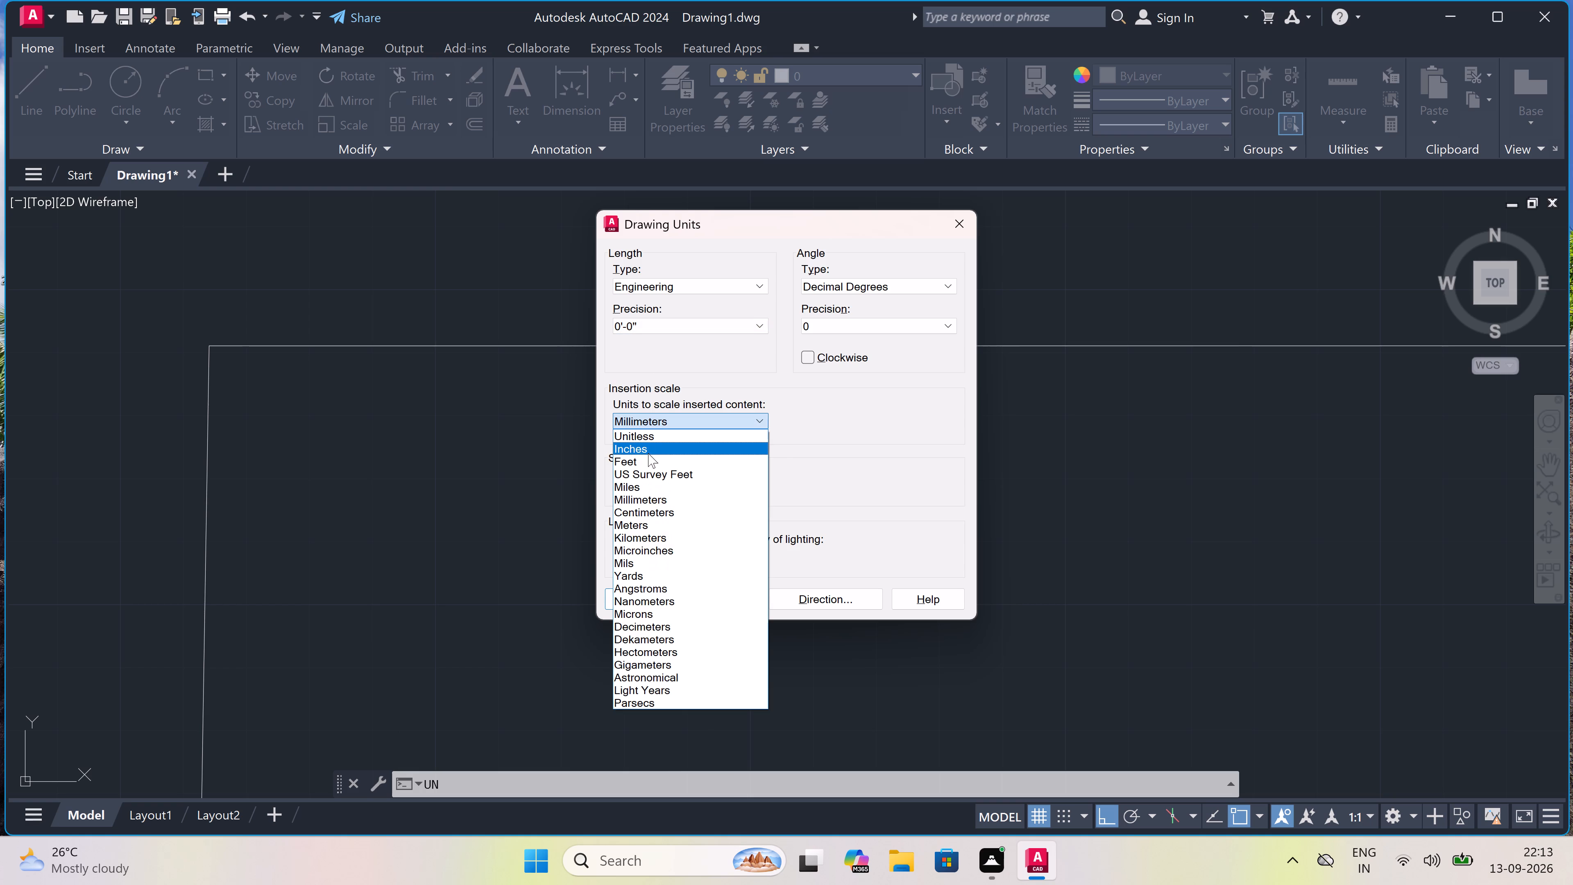
pyautogui.click(640, 604)
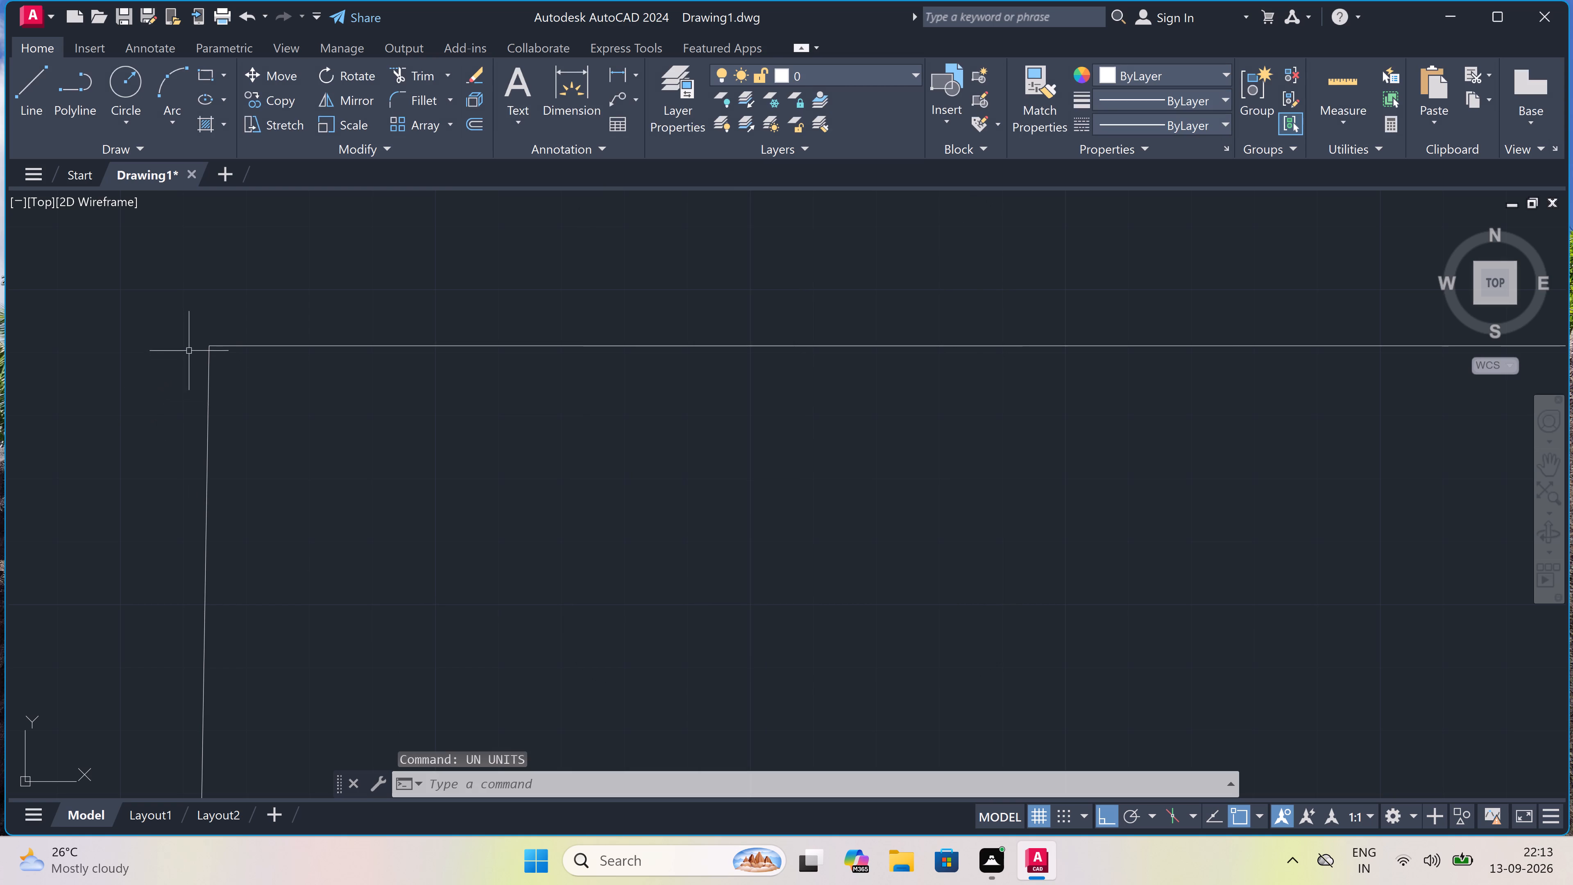
# Offset the horizontal top line downward and the near-vertical left line to the right by 9" for the outer walls.
pyautogui.scroll(4, 189, 351)
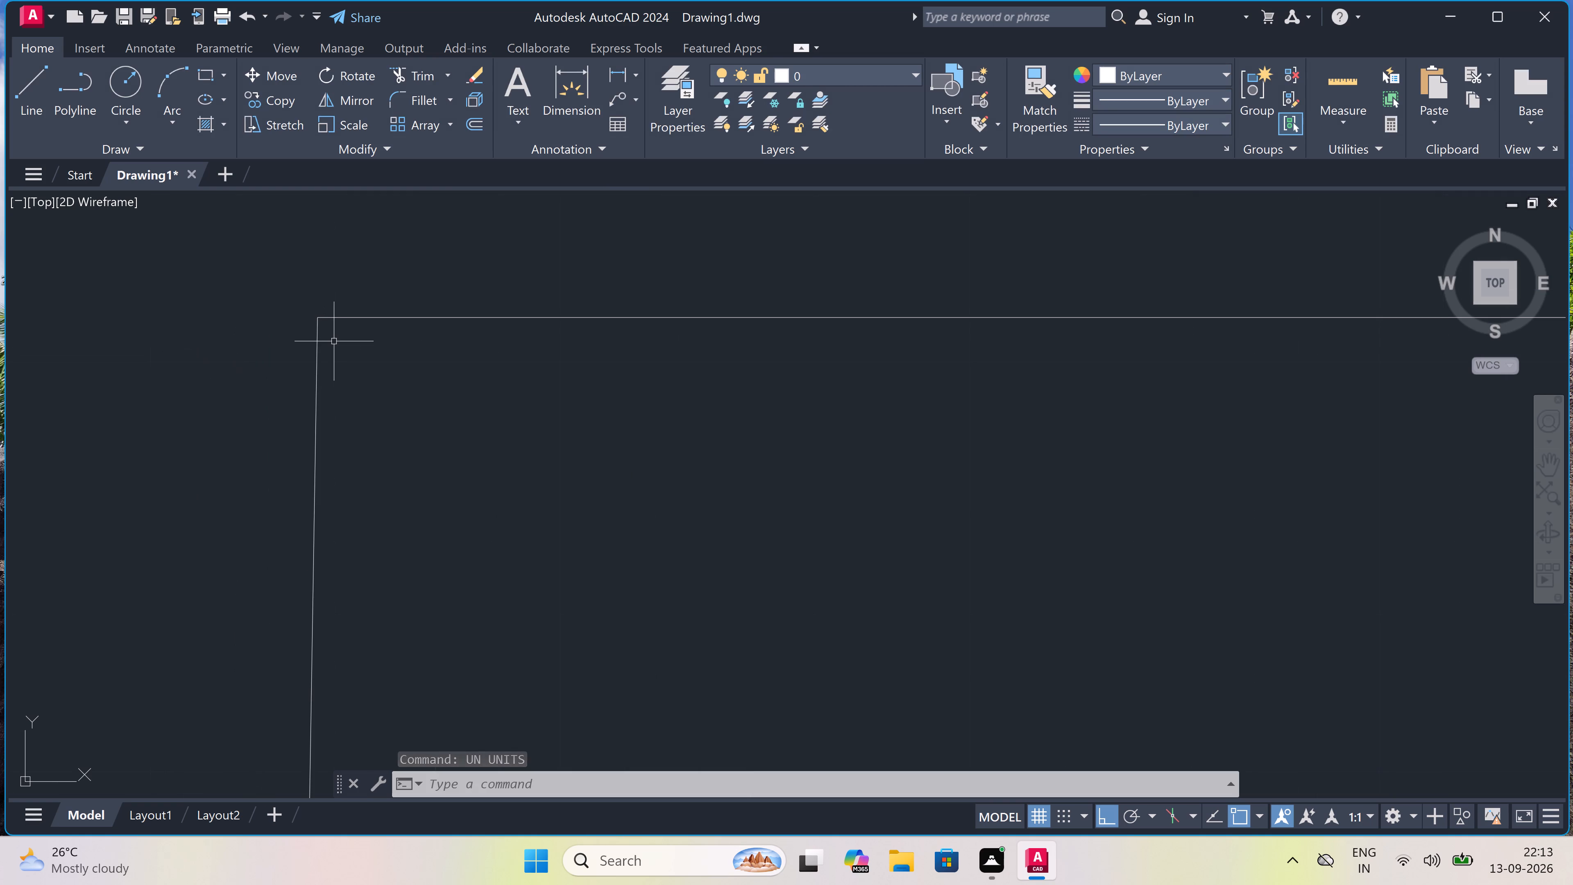
pyautogui.press('o')
pyautogui.press('space')
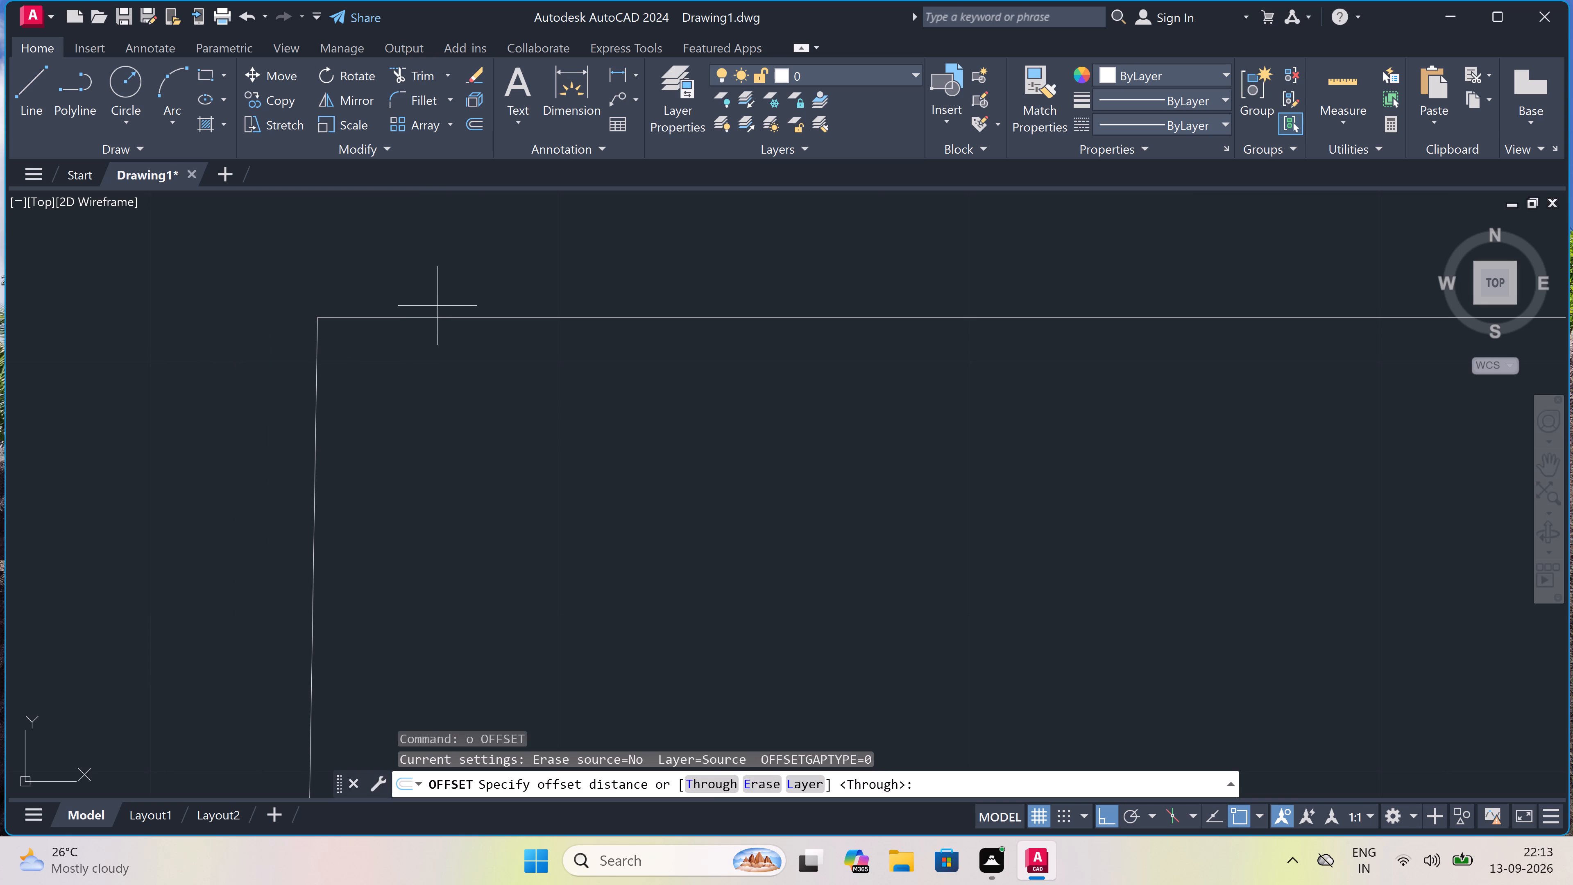
pyautogui.moveTo(437, 315); pyautogui.dragTo(443, 345)
pyautogui.write('9"')
pyautogui.press('space')
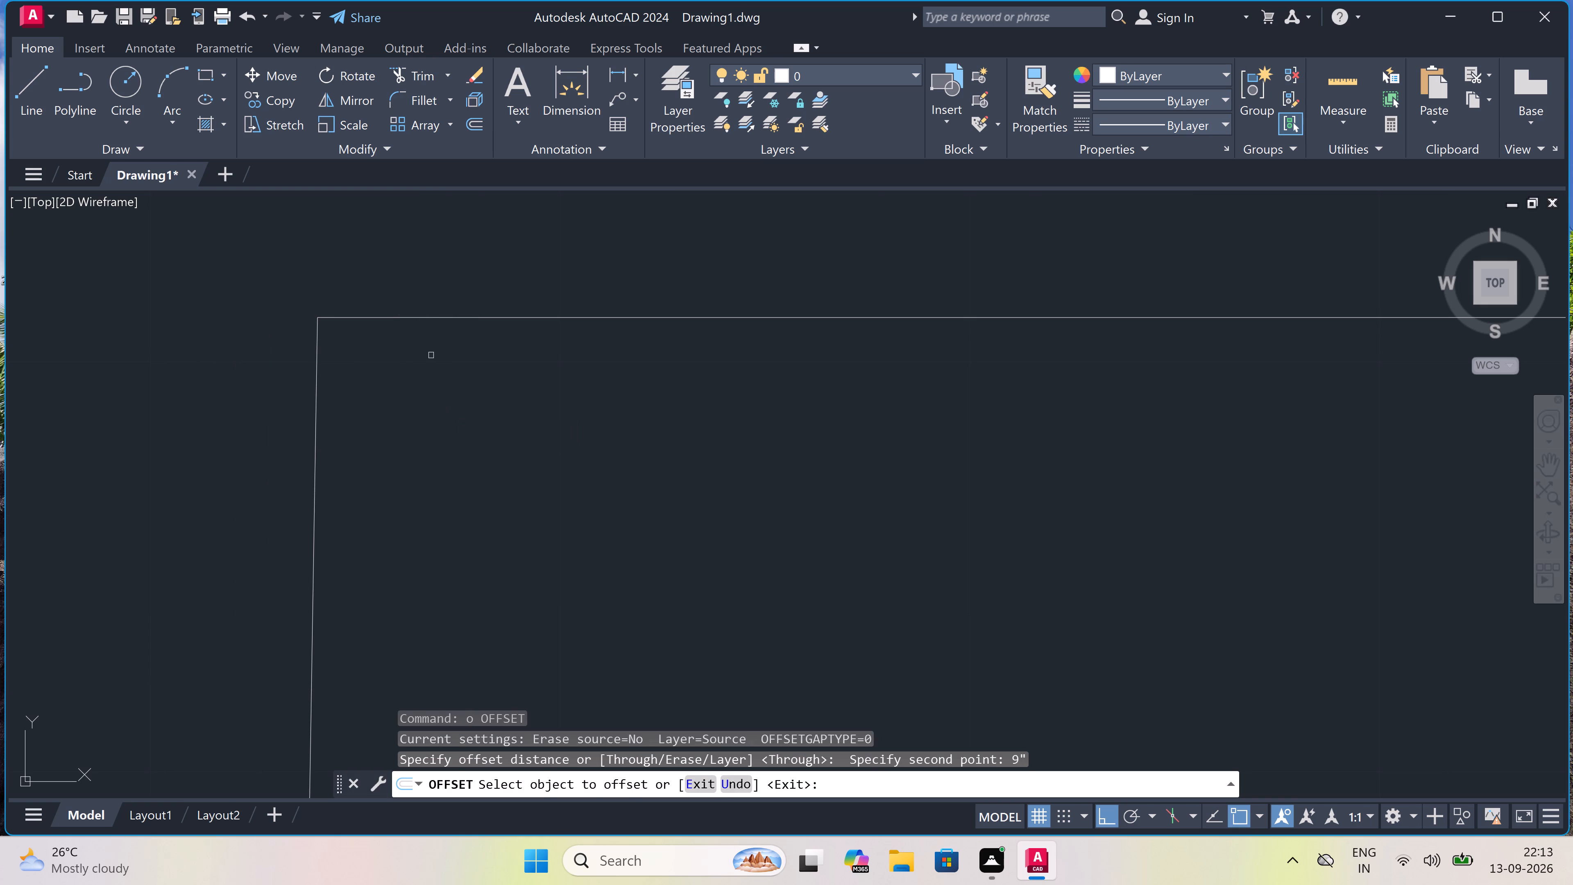
pyautogui.moveTo(412, 317); pyautogui.dragTo(411, 324)
pyautogui.click(377, 427)
pyautogui.scroll(-6, 373, 409)
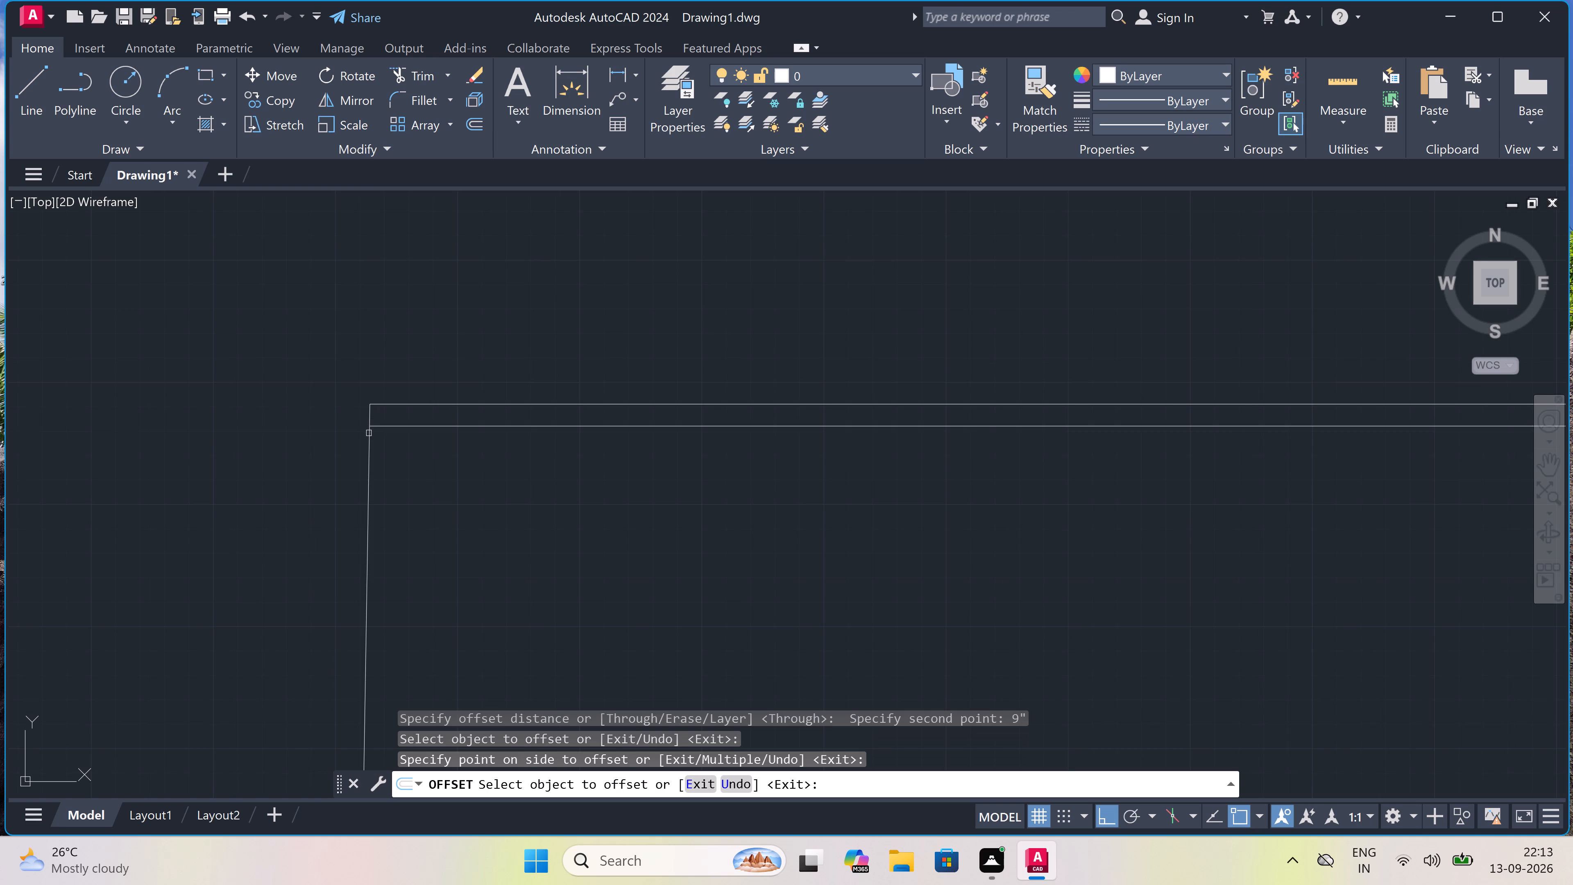
pyautogui.scroll(3, 367, 439)
pyautogui.moveTo(373, 442); pyautogui.dragTo(378, 442)
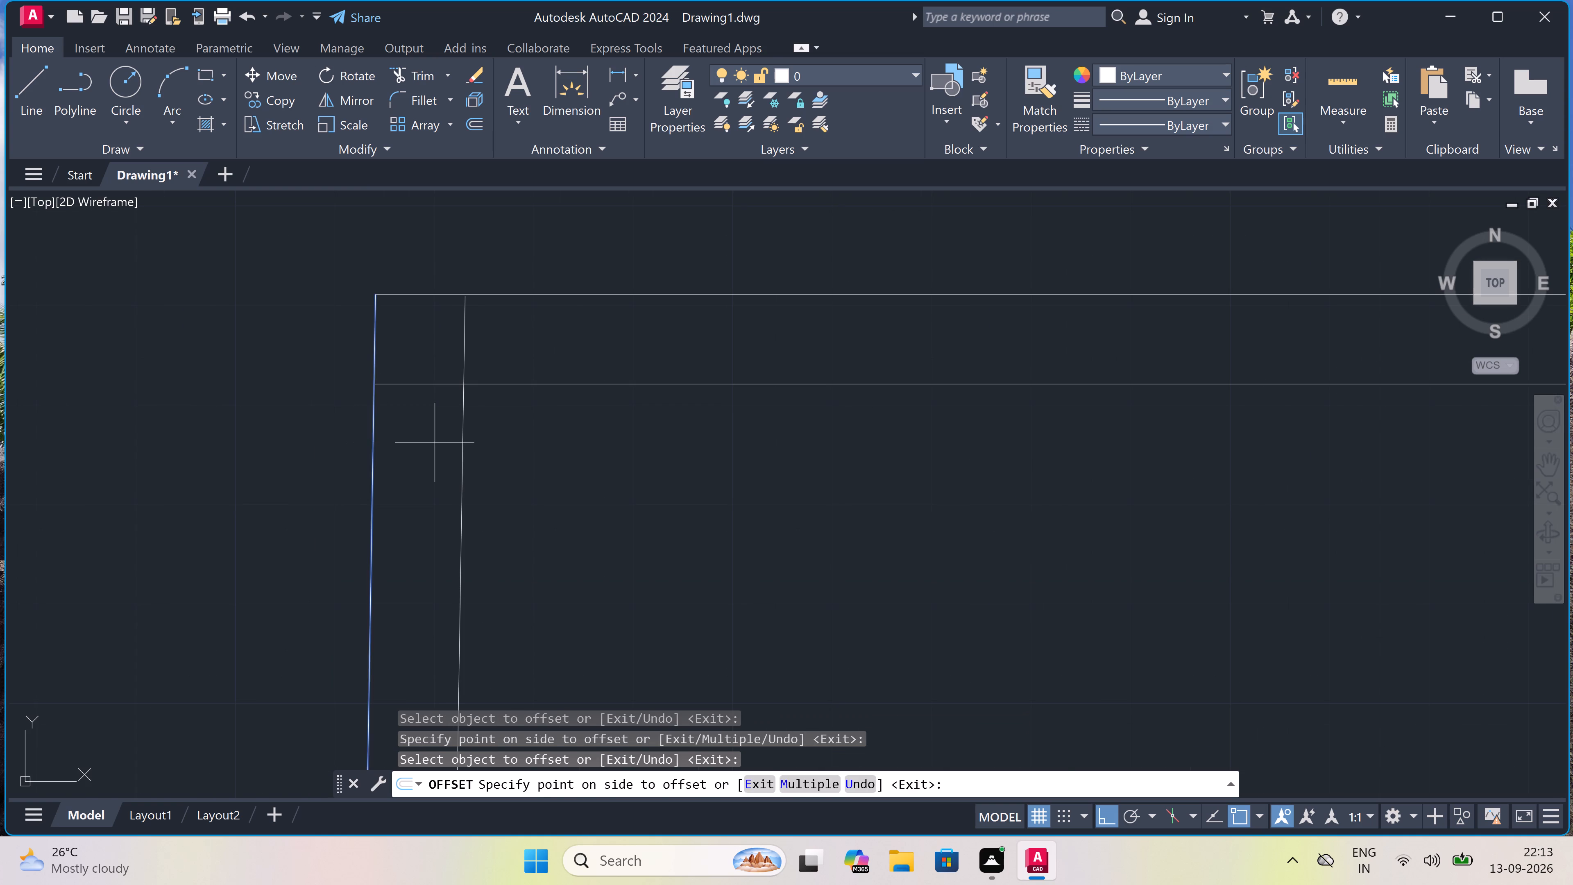
pyautogui.click(444, 444)
pyautogui.press('Escape')
# Offset the inner horizontal line of the top wall downward by 3'11".
pyautogui.scroll(-3, 596, 416)
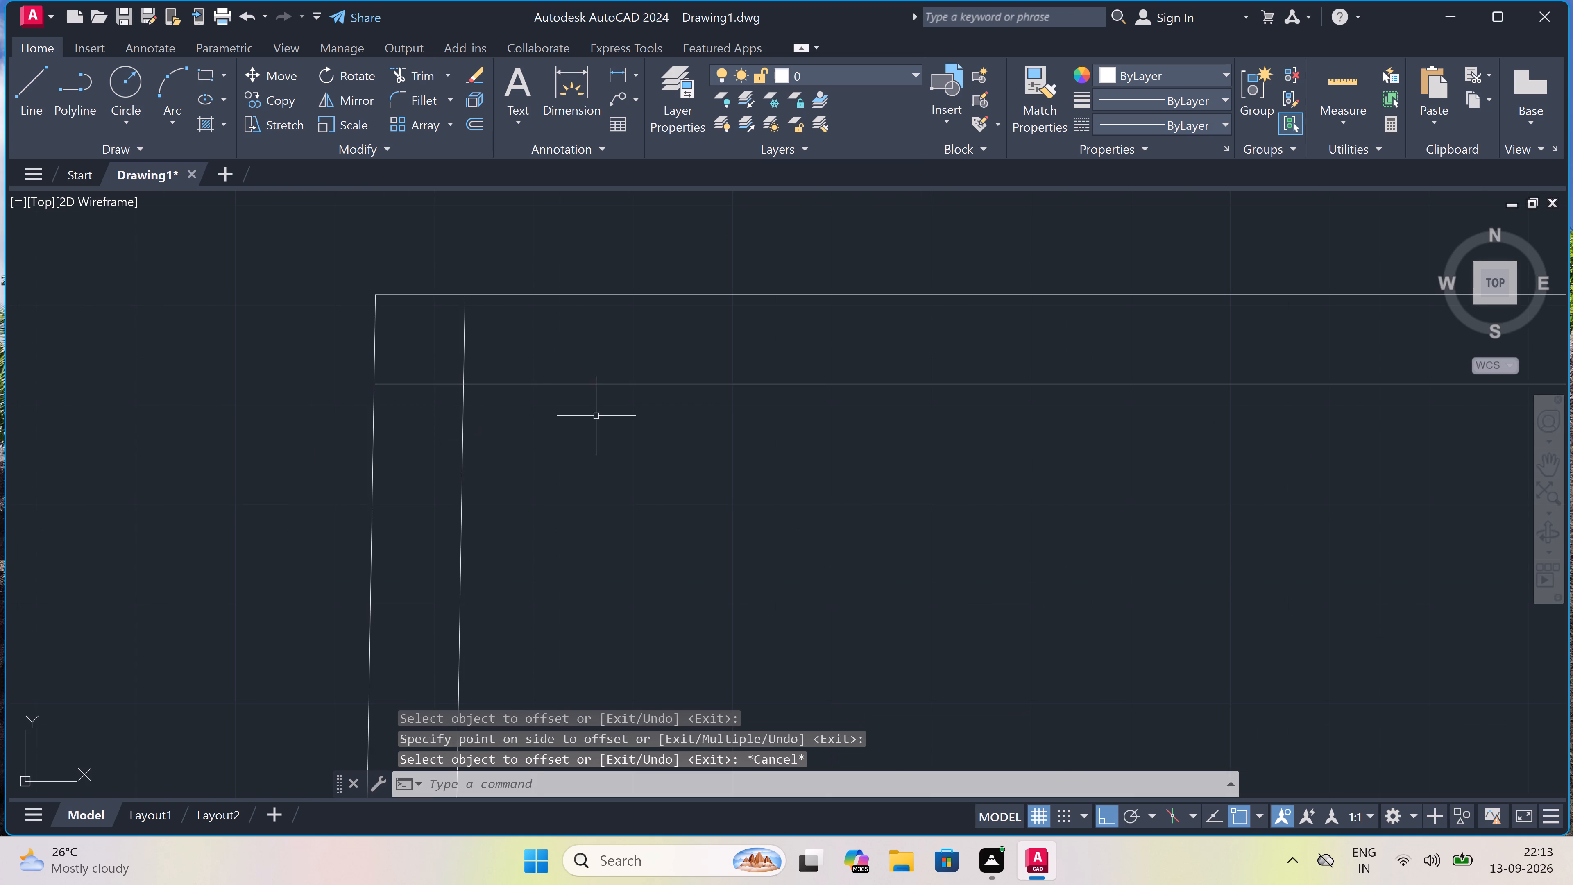
pyautogui.scroll(1, 646, 431)
pyautogui.press('o')
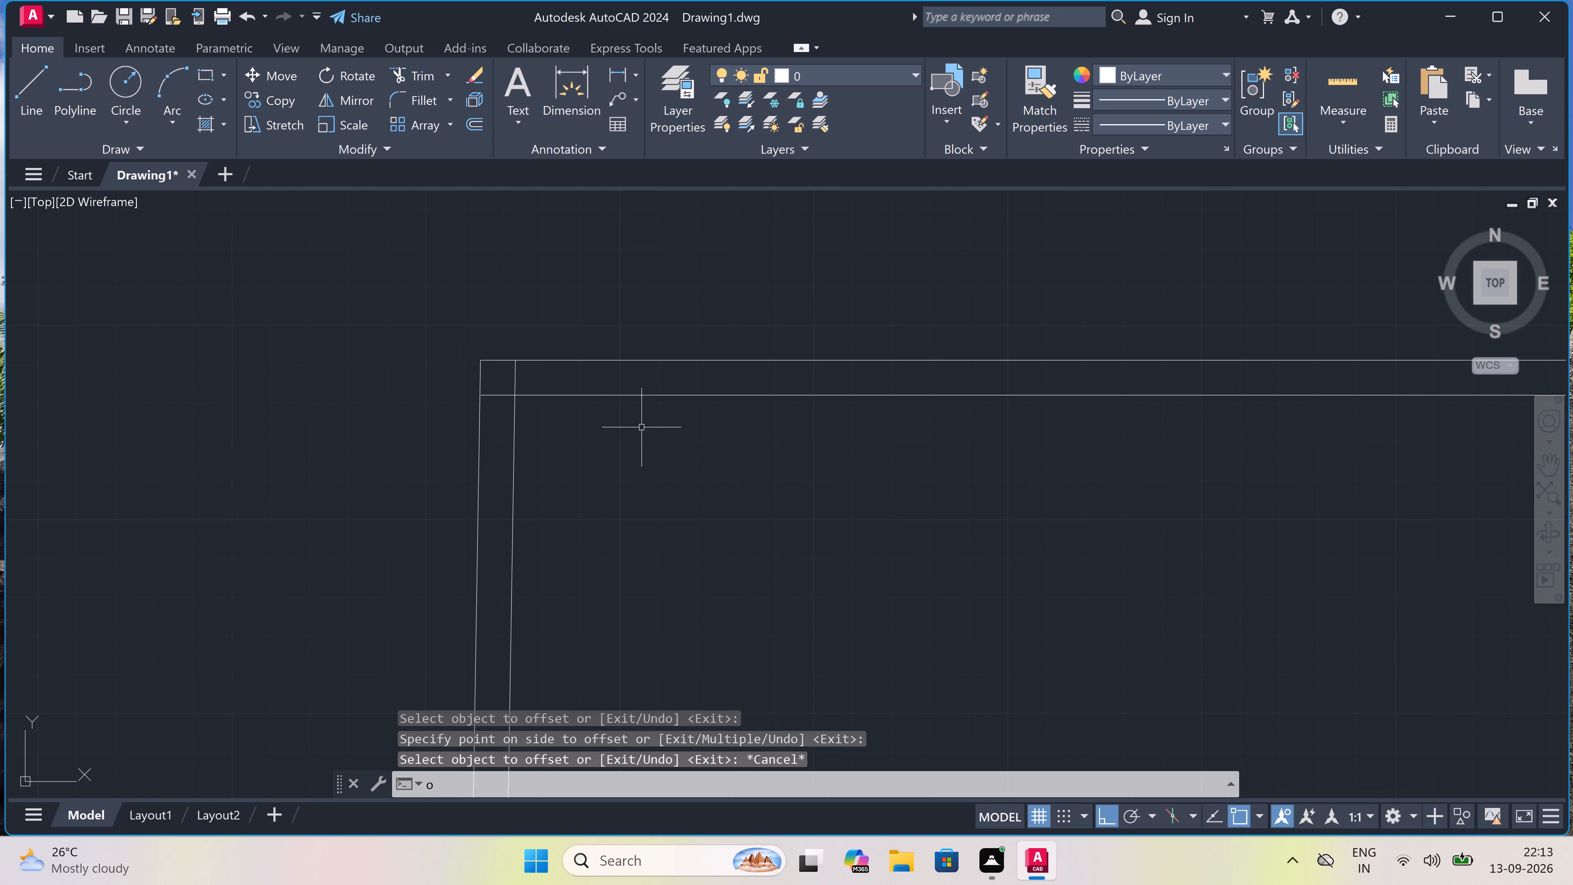
pyautogui.press('space')
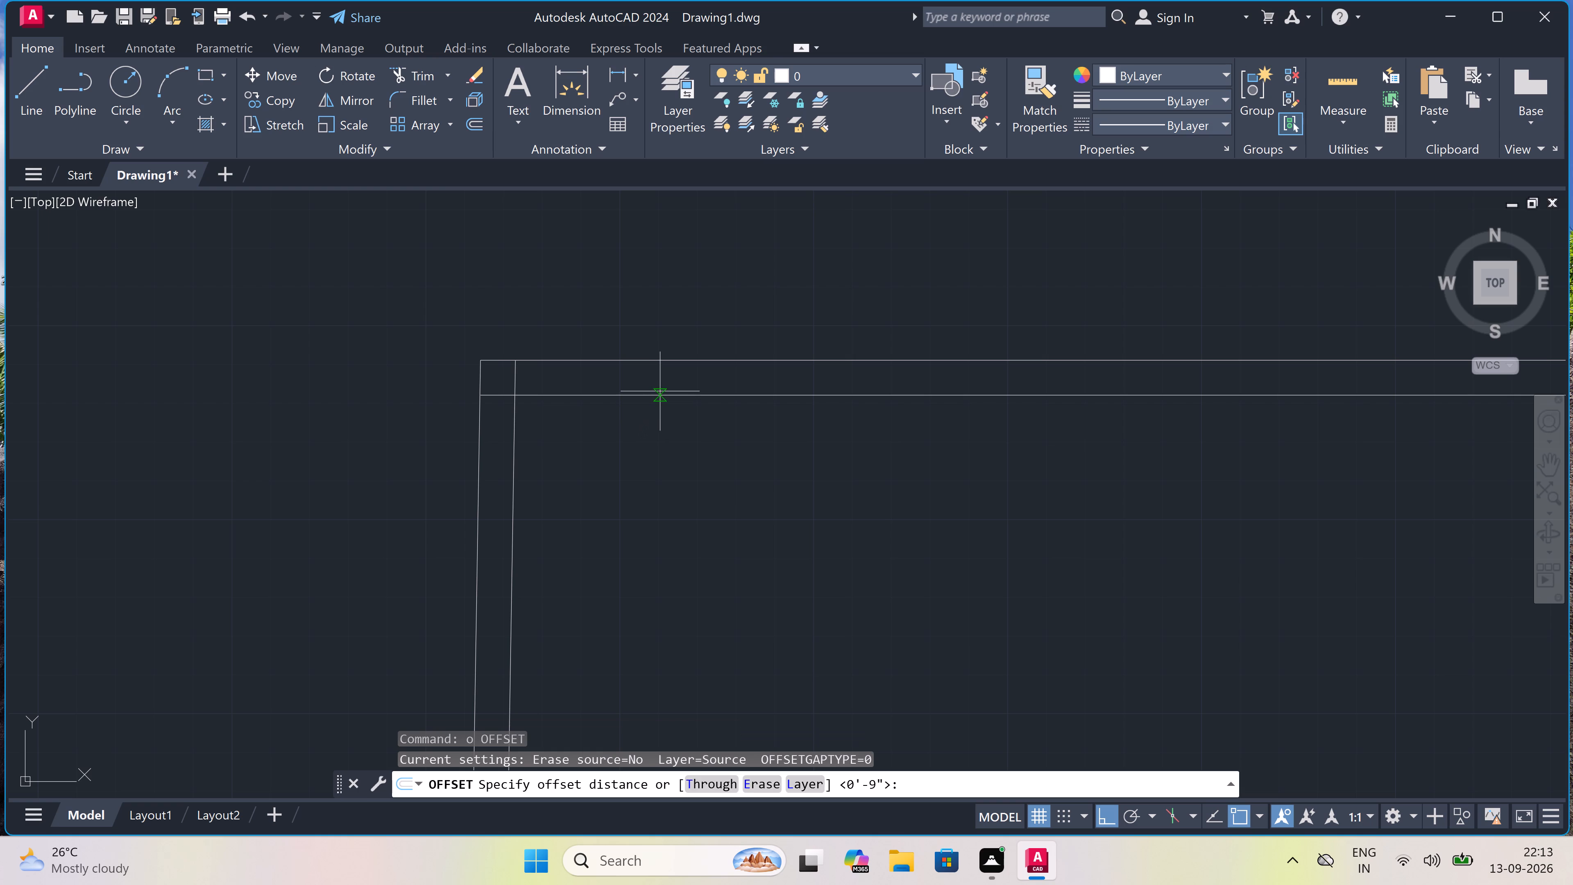
pyautogui.moveTo(660, 391); pyautogui.dragTo(662, 411)
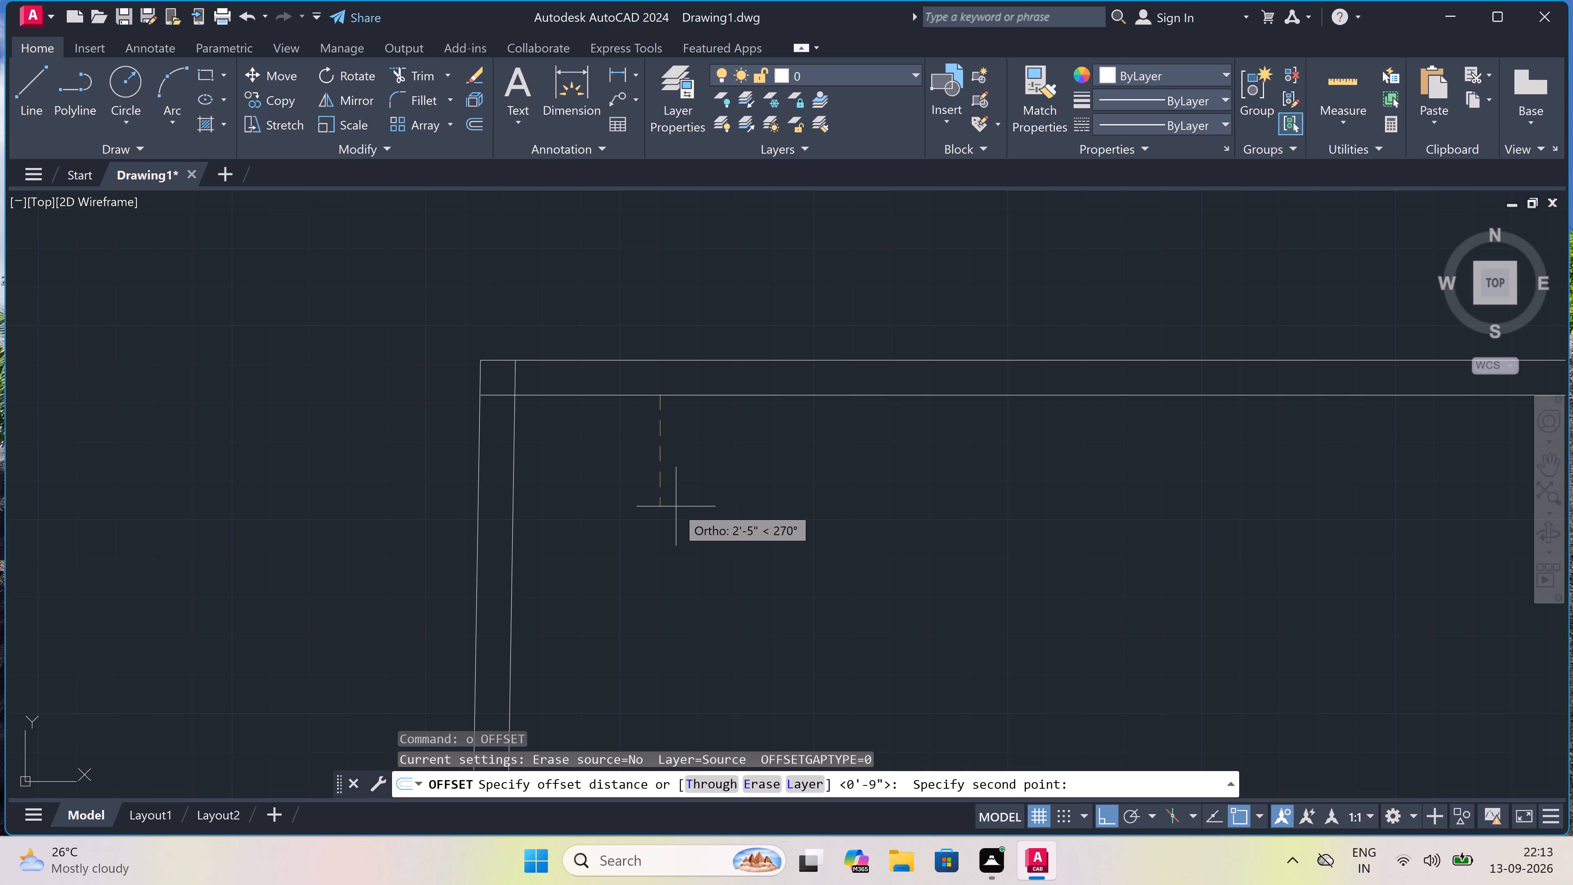
pyautogui.write("3'")
pyautogui.write('11"')
pyautogui.press('space')
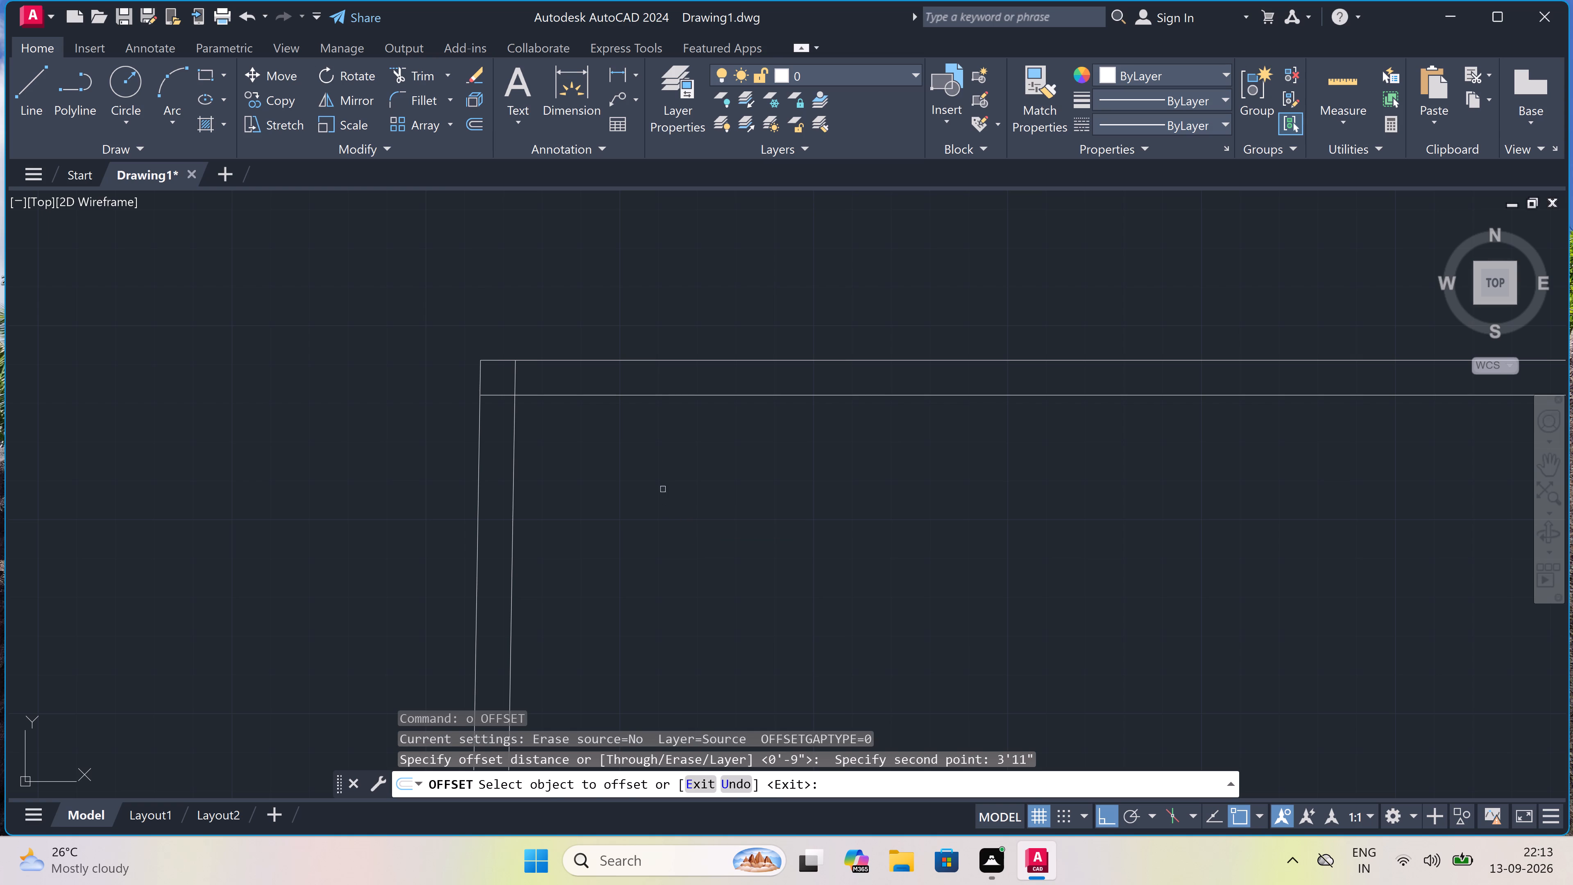
pyautogui.click(644, 396)
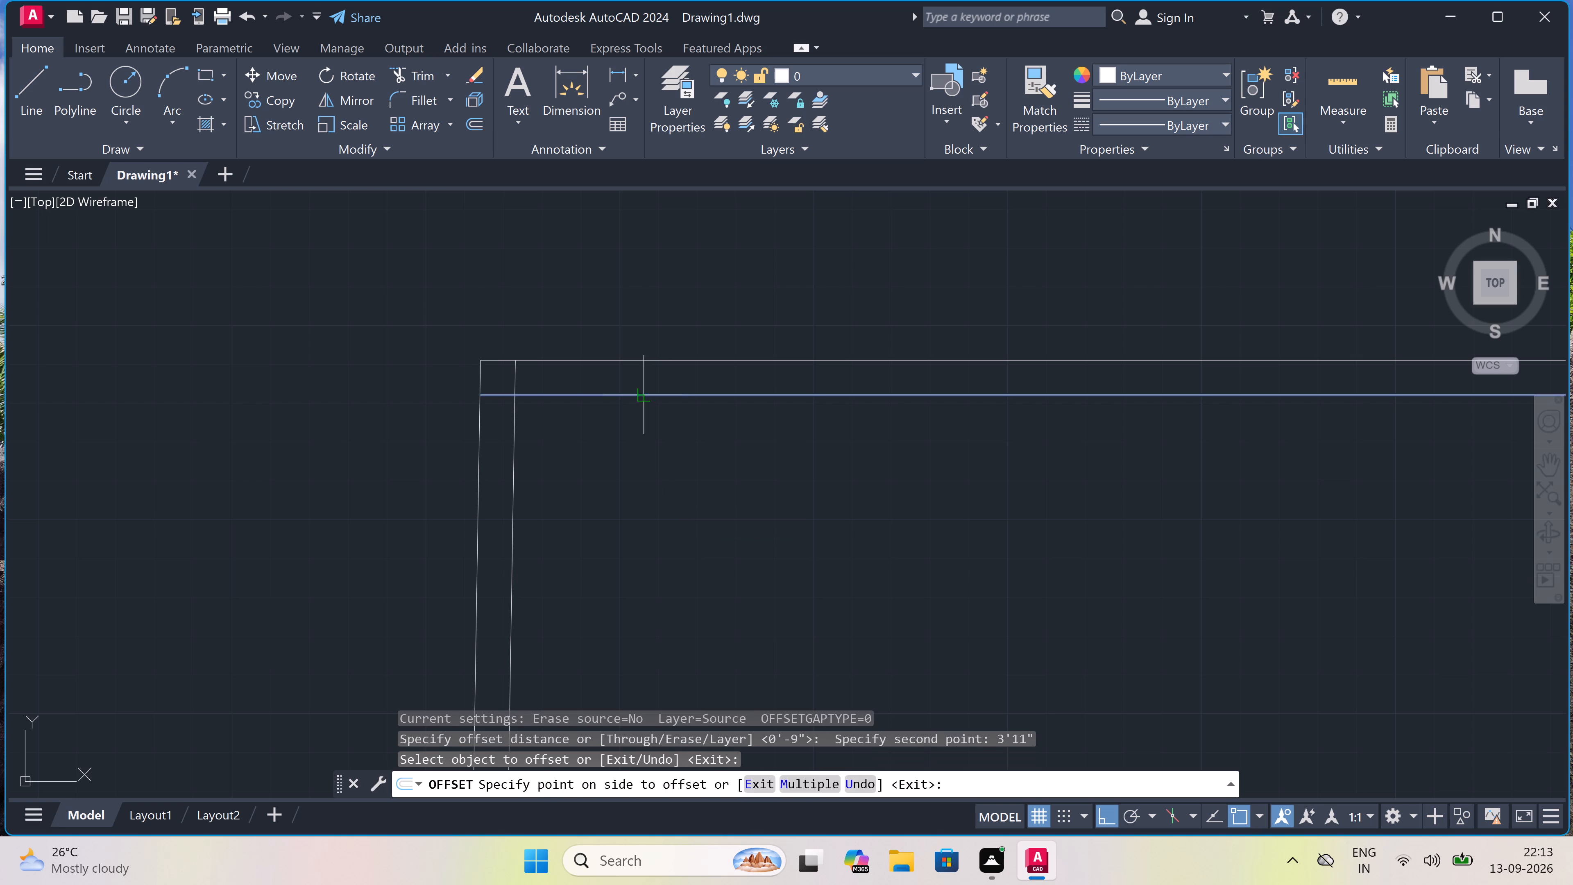
pyautogui.click(636, 430)
pyautogui.scroll(-3, 637, 442)
pyautogui.scroll(1, 621, 488)
pyautogui.scroll(3, 625, 450)
pyautogui.press('Escape')
# Offset the lowest horizontal line downward by 9" to give the lower wall its thickness.
pyautogui.press('space')
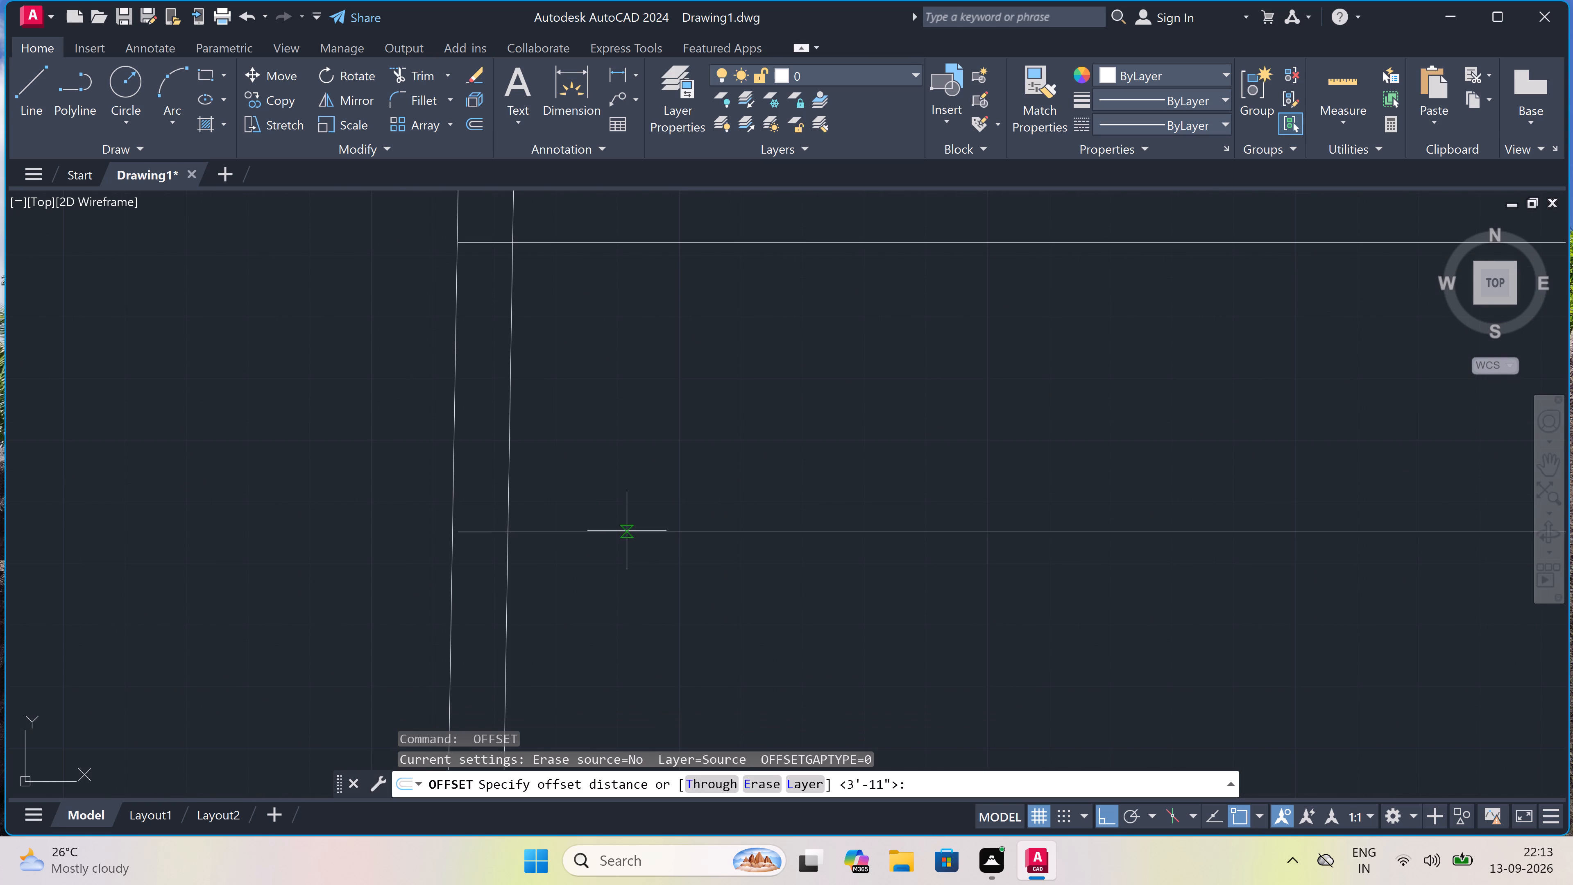
pyautogui.moveTo(627, 533); pyautogui.dragTo(628, 545)
pyautogui.write('9"')
pyautogui.press('space')
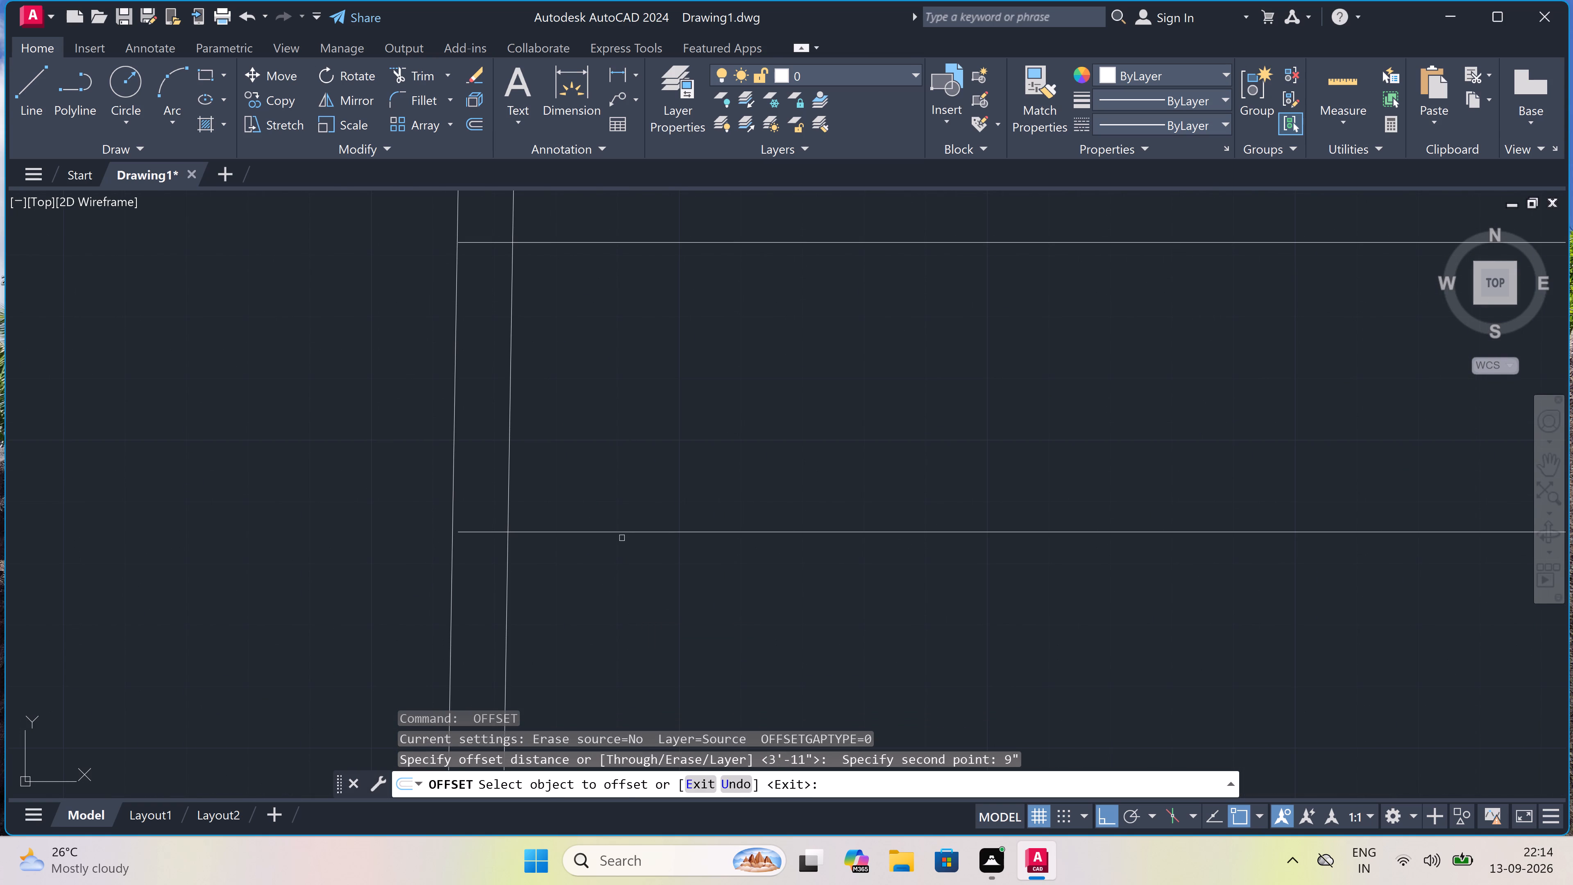
pyautogui.click(619, 533)
pyautogui.click(609, 577)
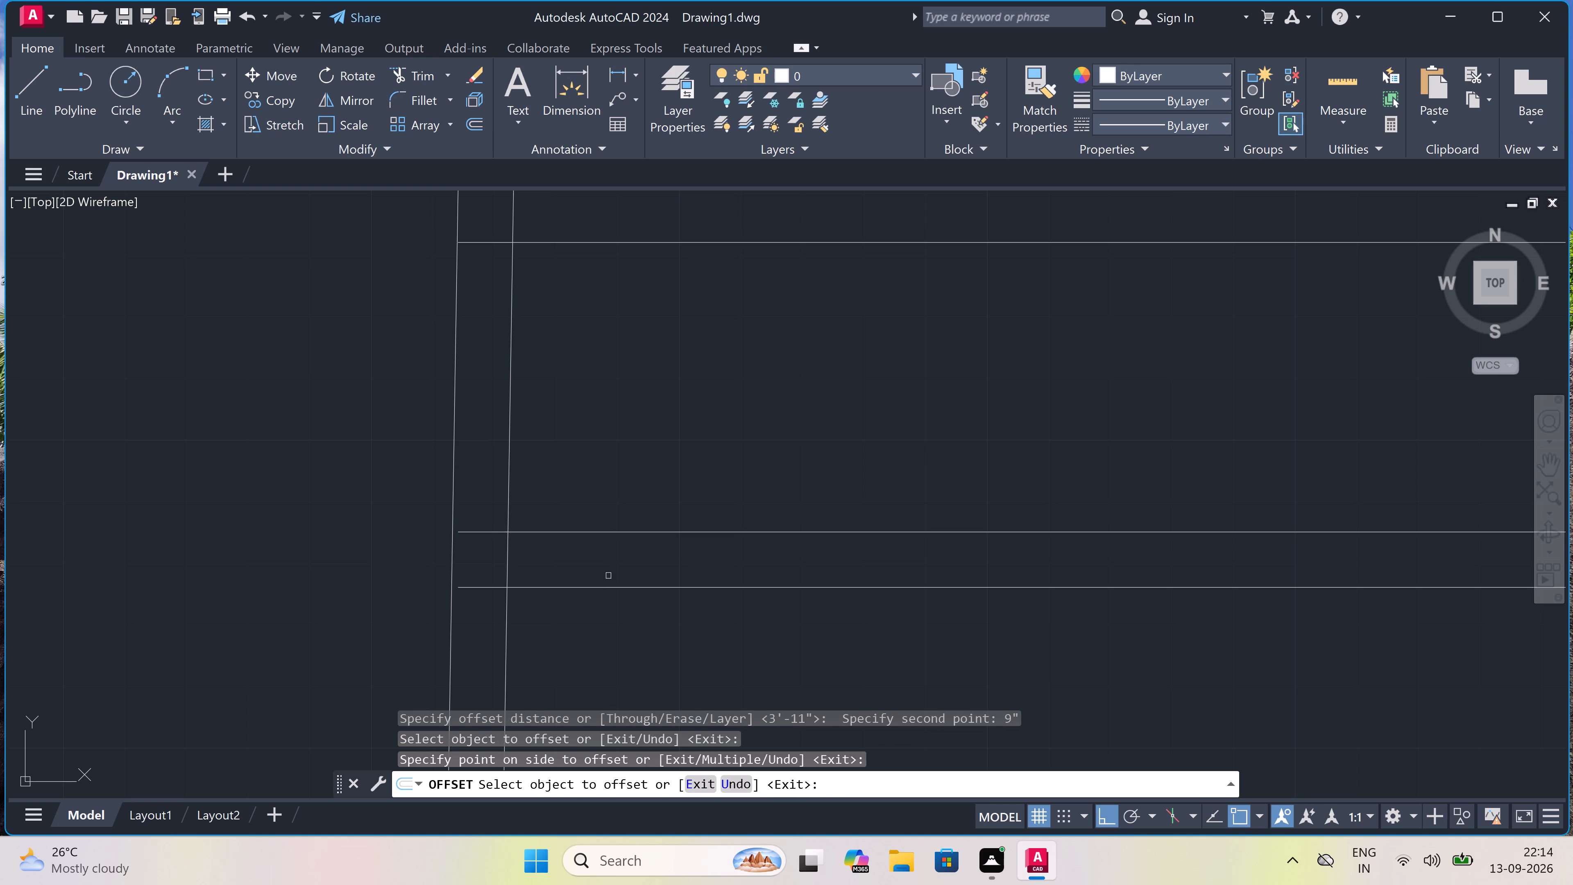
pyautogui.scroll(-4, 608, 576)
pyautogui.scroll(3, 589, 604)
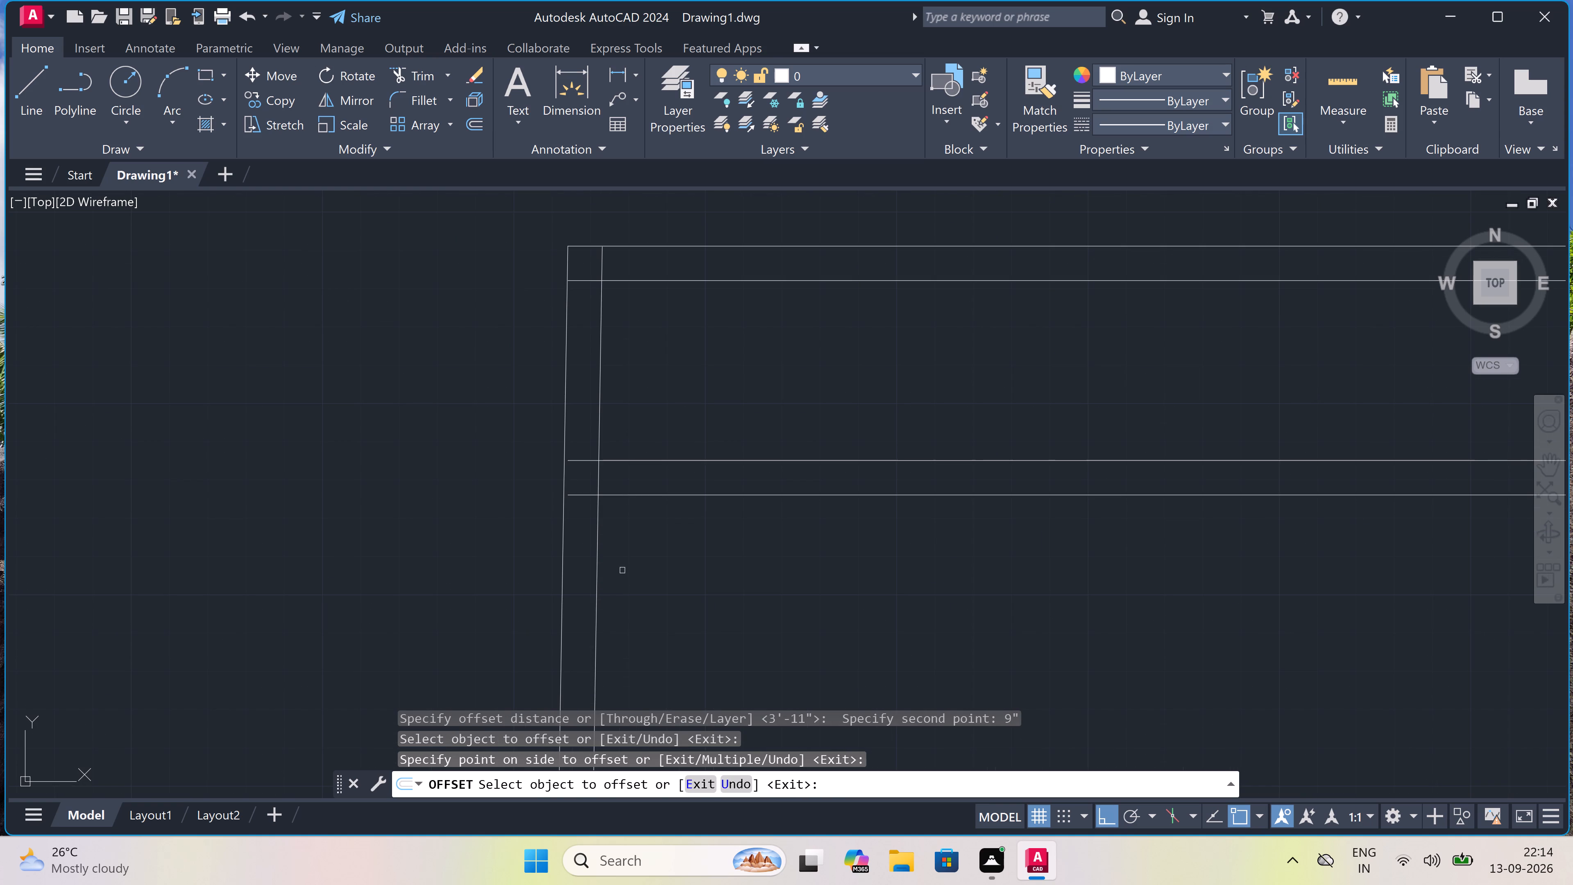
pyautogui.scroll(1, 651, 555)
pyautogui.press('Escape')
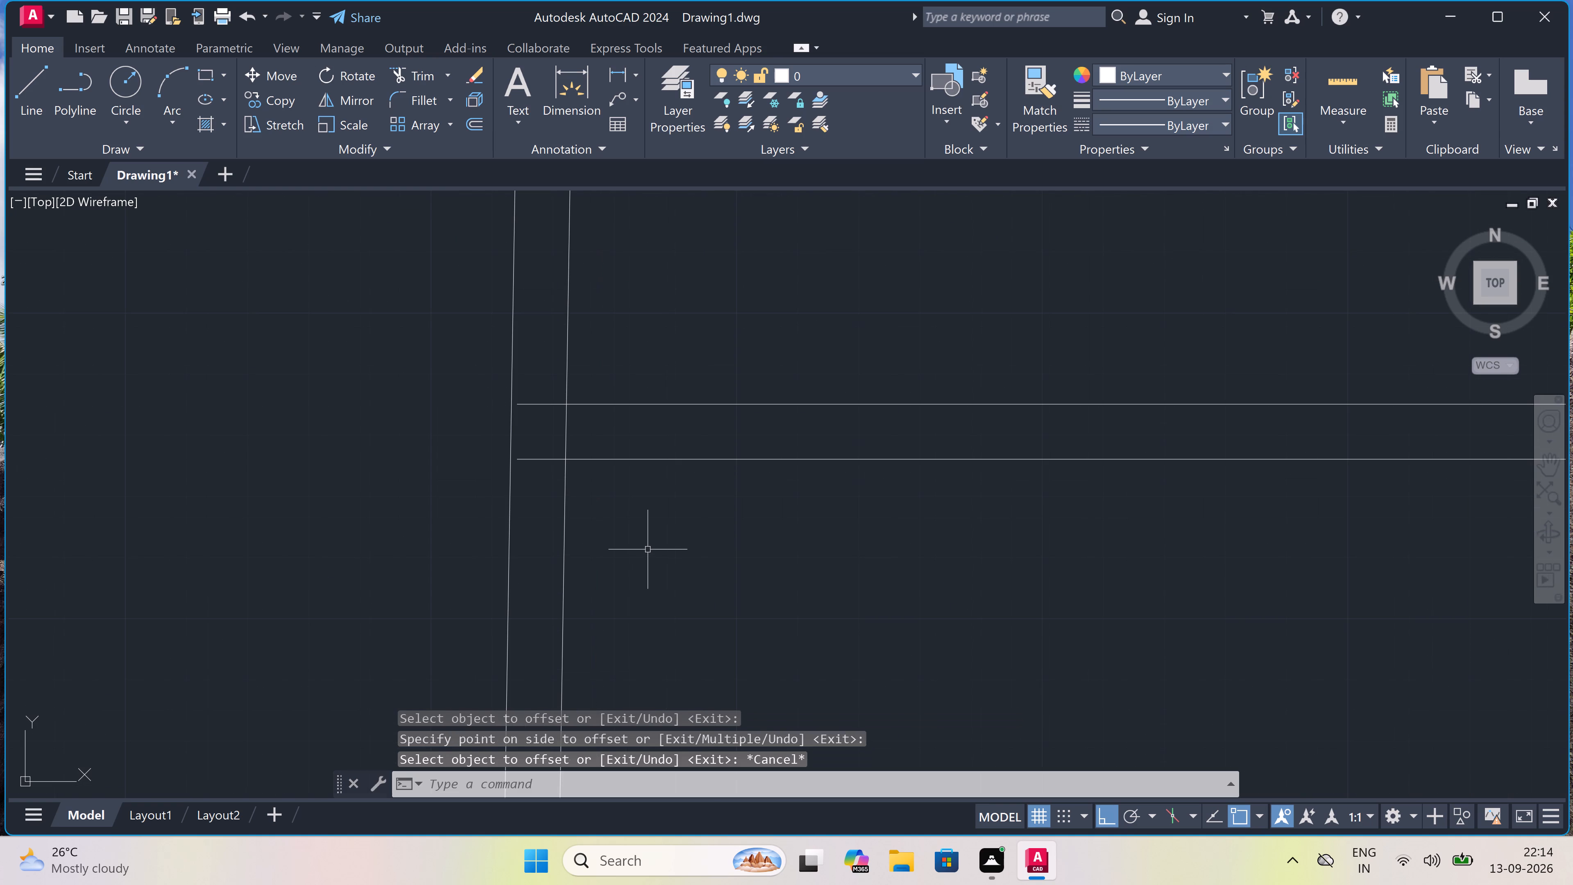
# Delete the outermost top horizontal line and both near-vertical lines of the left wall.
pyautogui.scroll(-3, 647, 549)
pyautogui.scroll(2, 637, 480)
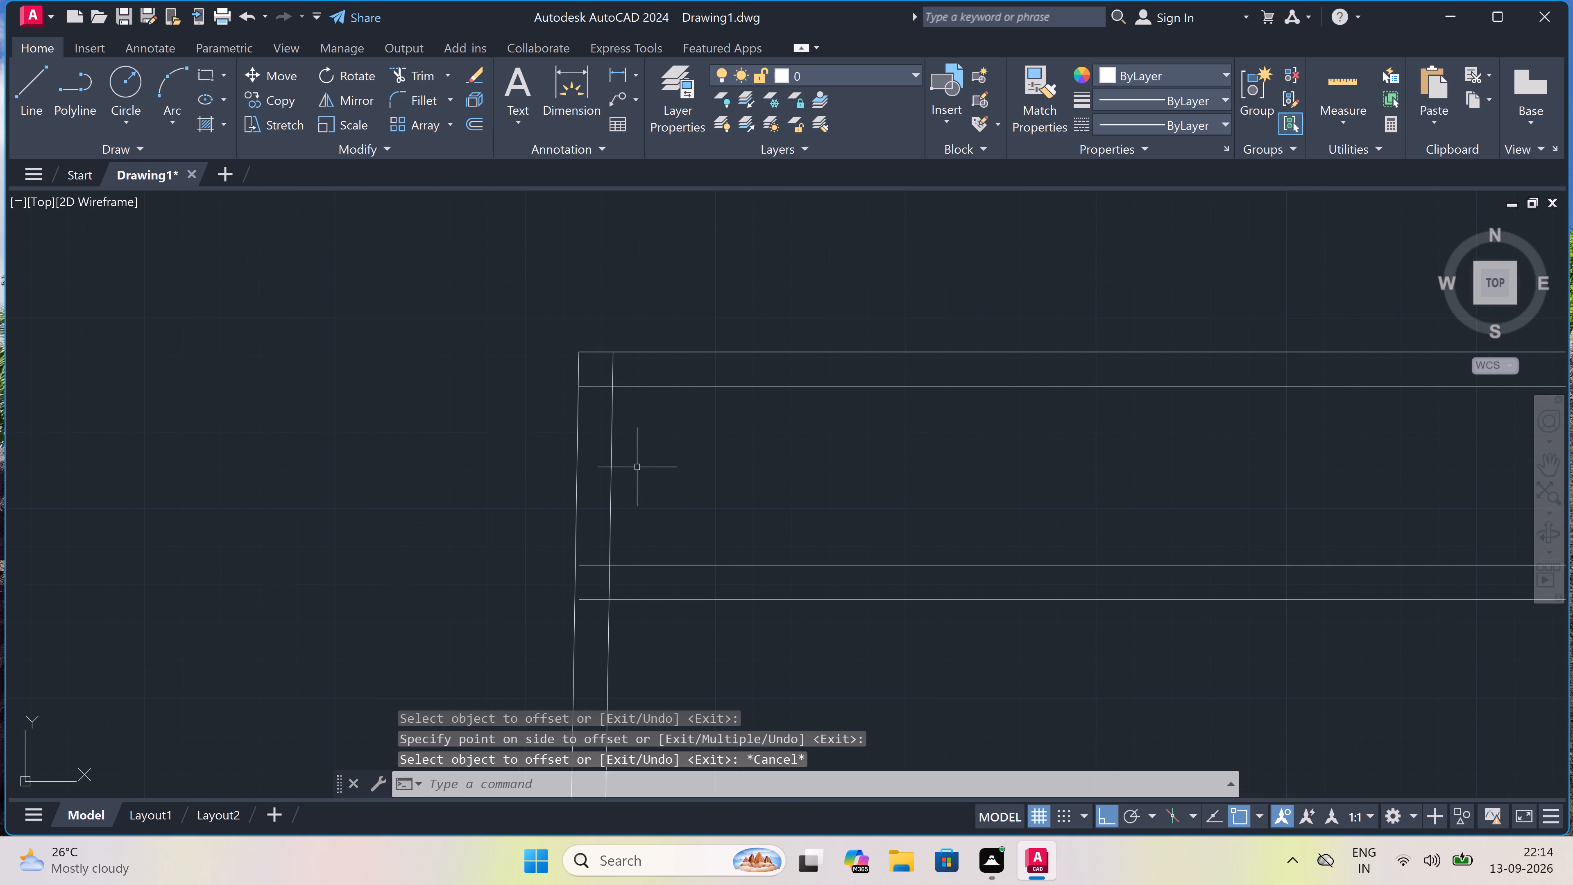
pyautogui.scroll(4, 629, 397)
pyautogui.scroll(-2, 629, 390)
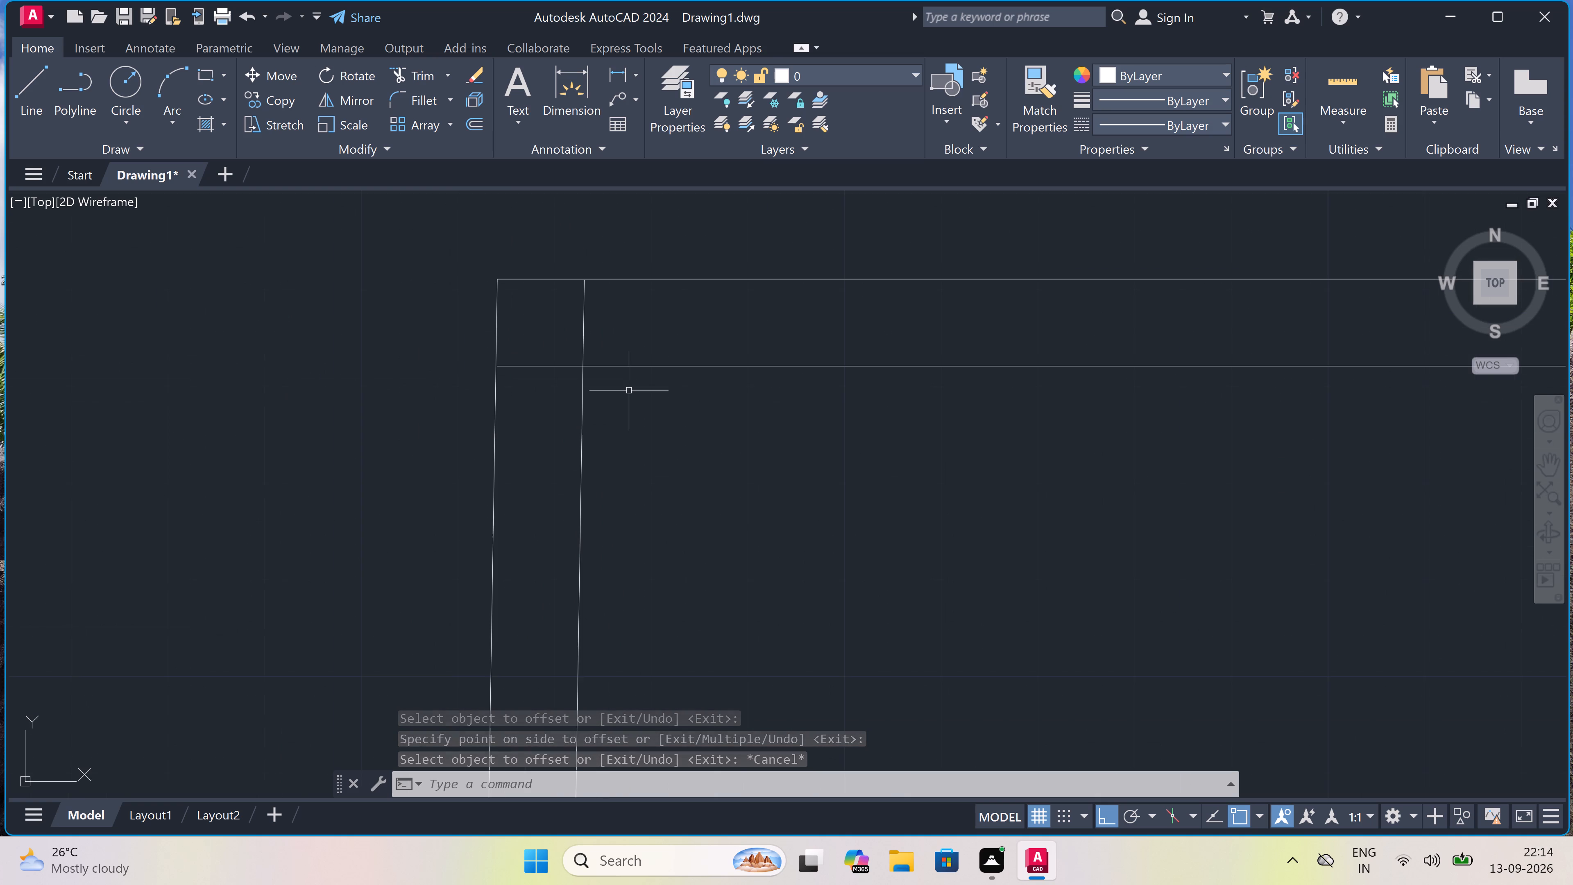
pyautogui.scroll(-1, 629, 390)
pyautogui.moveTo(645, 309); pyautogui.dragTo(638, 313)
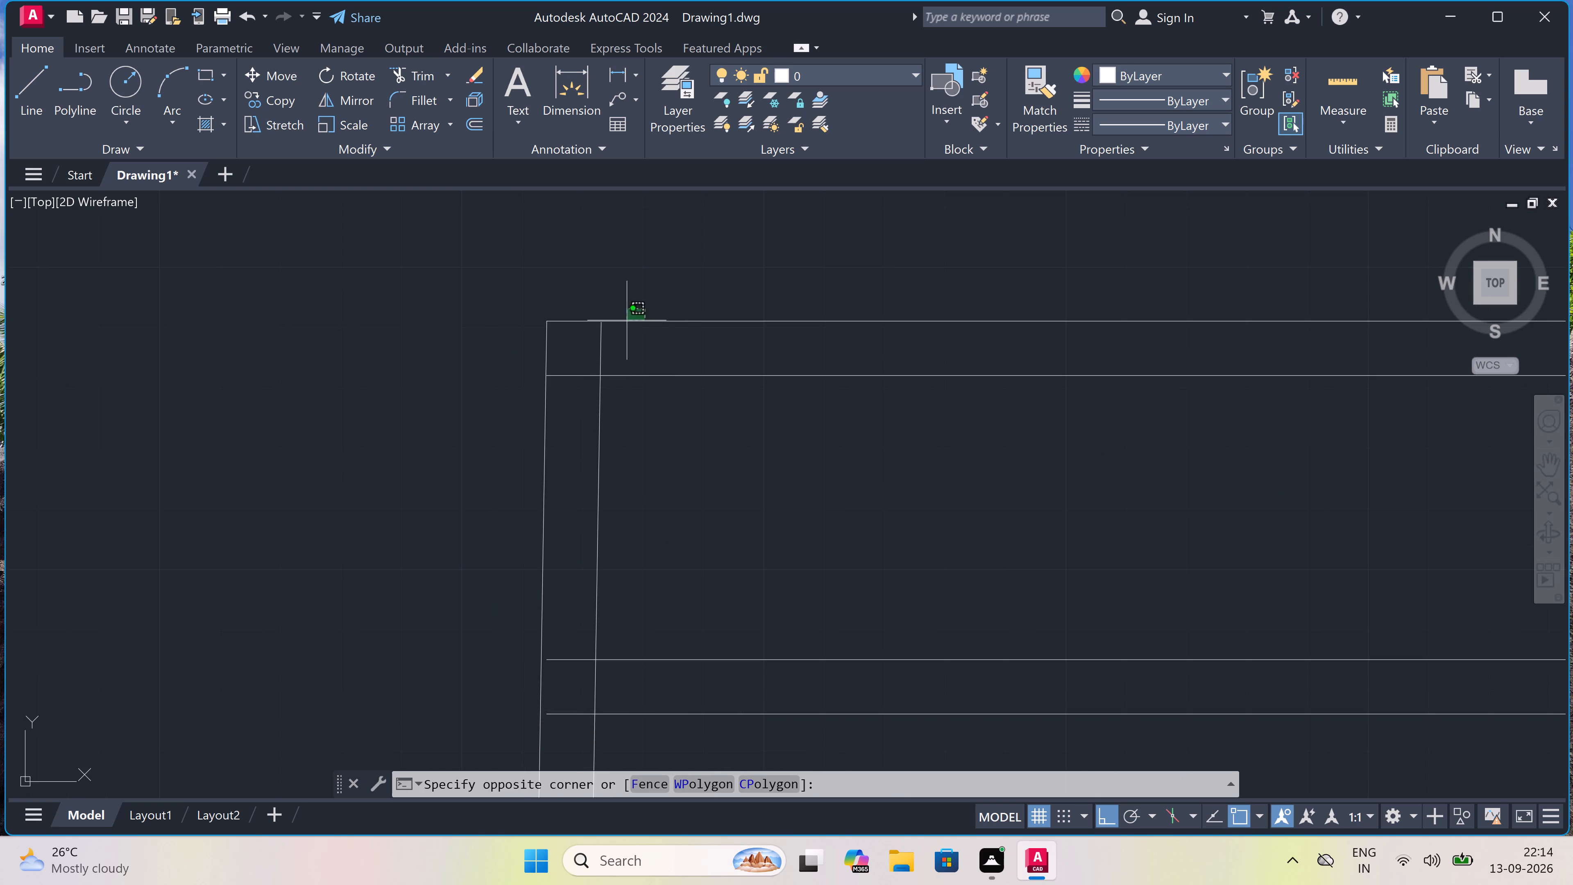
pyautogui.click(552, 340)
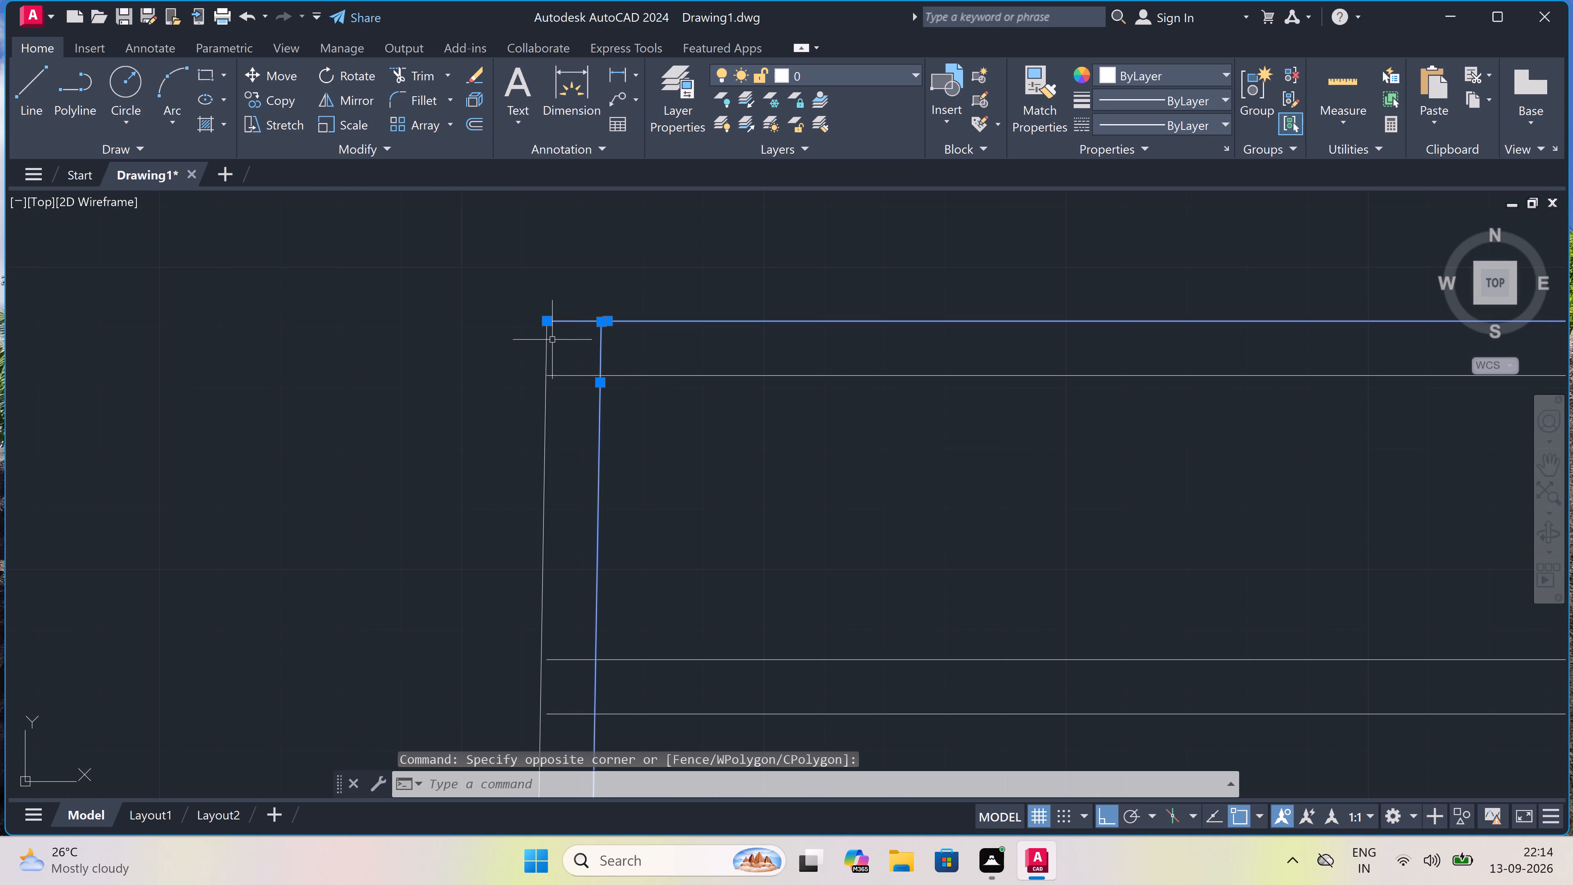
pyautogui.press('Delete')
pyautogui.scroll(-3, 552, 338)
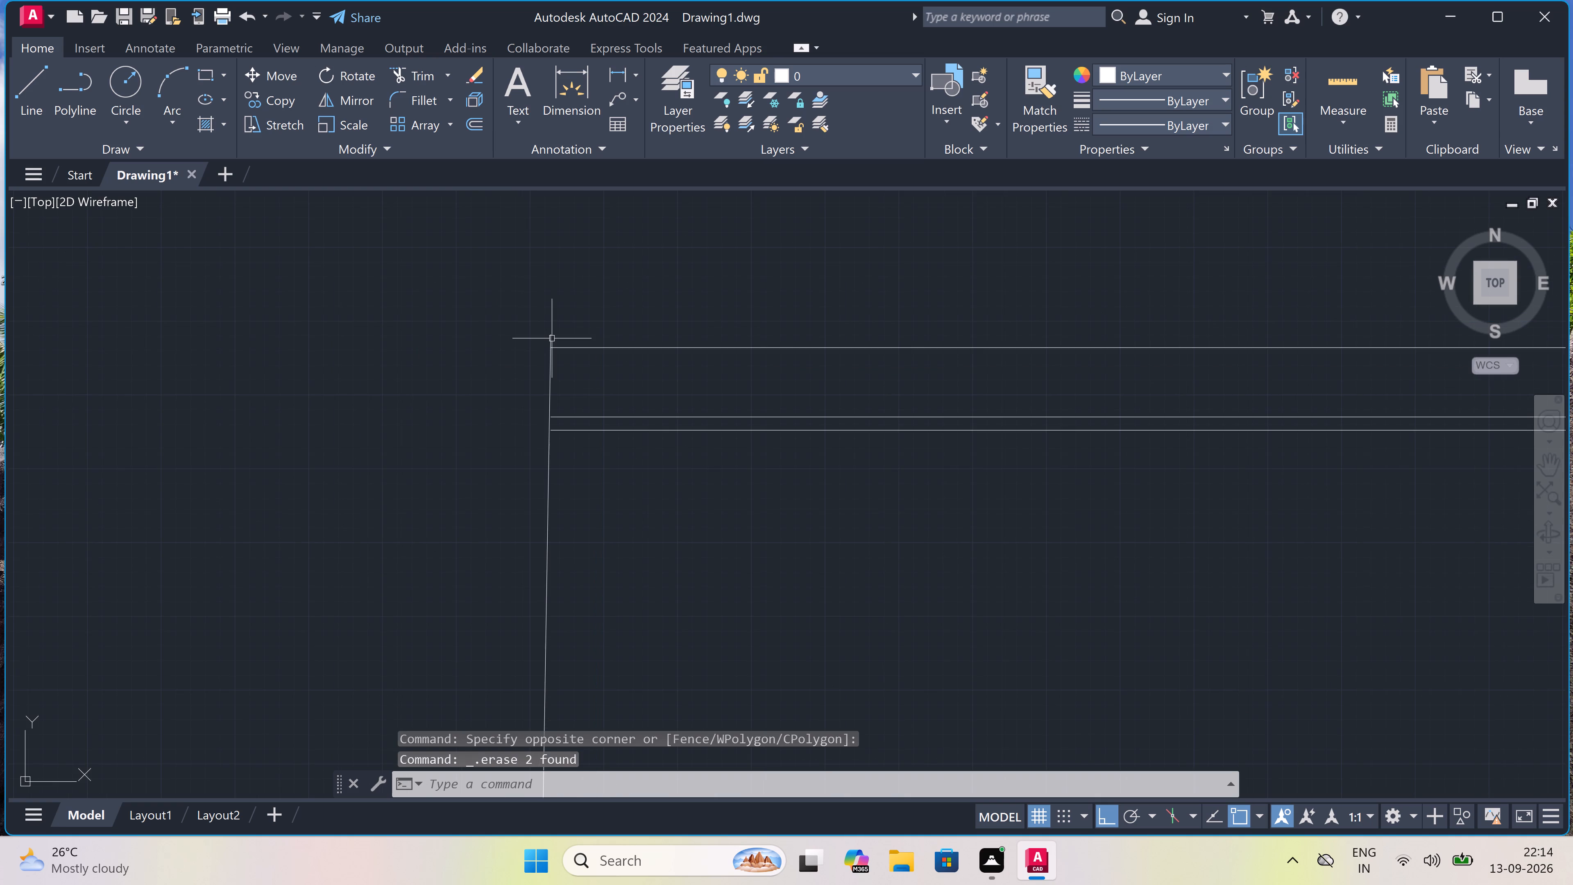
pyautogui.scroll(3, 552, 338)
pyautogui.click(552, 338)
pyautogui.click(473, 362)
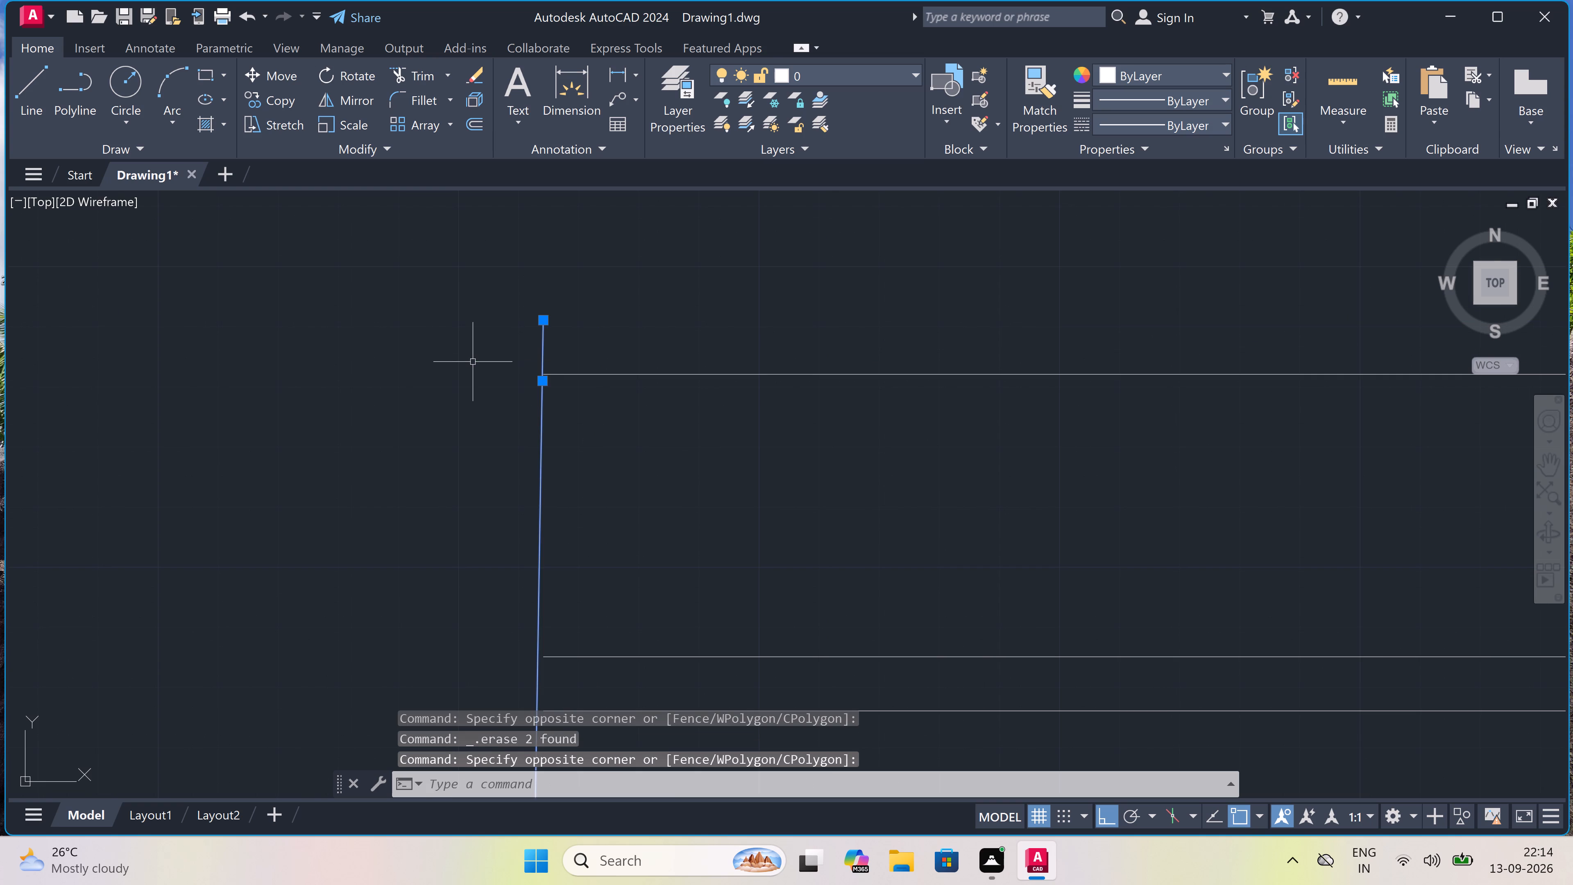
pyautogui.press('Delete')
# Draw a vertical construction line through the left ends of the horizontal wall lines.
pyautogui.scroll(-3, 485, 350)
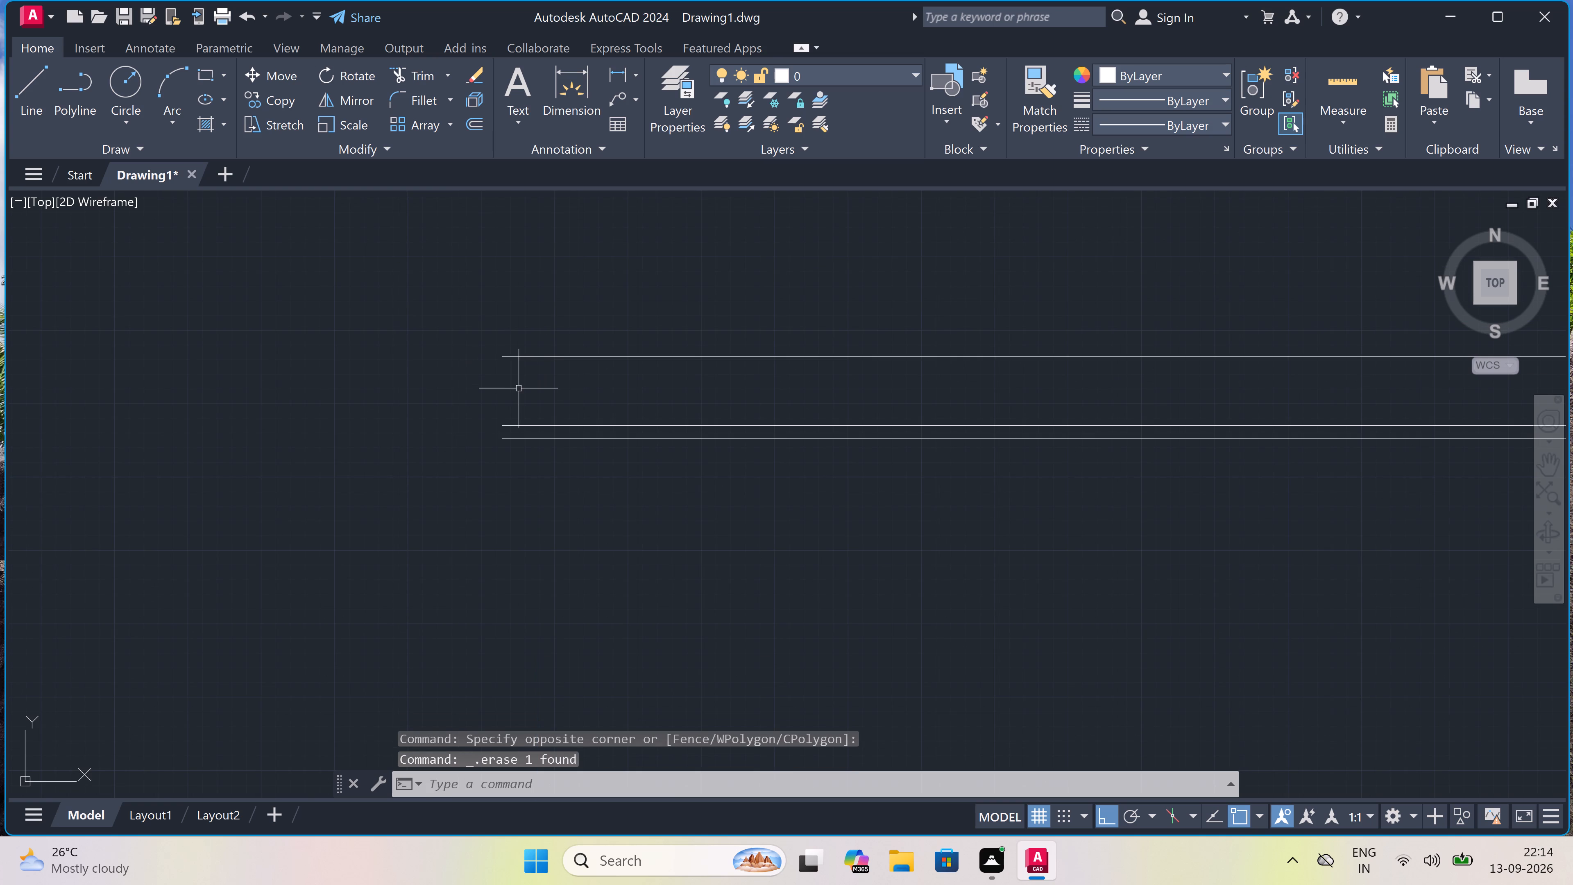
pyautogui.press('x')
pyautogui.press('l')
pyautogui.press('space')
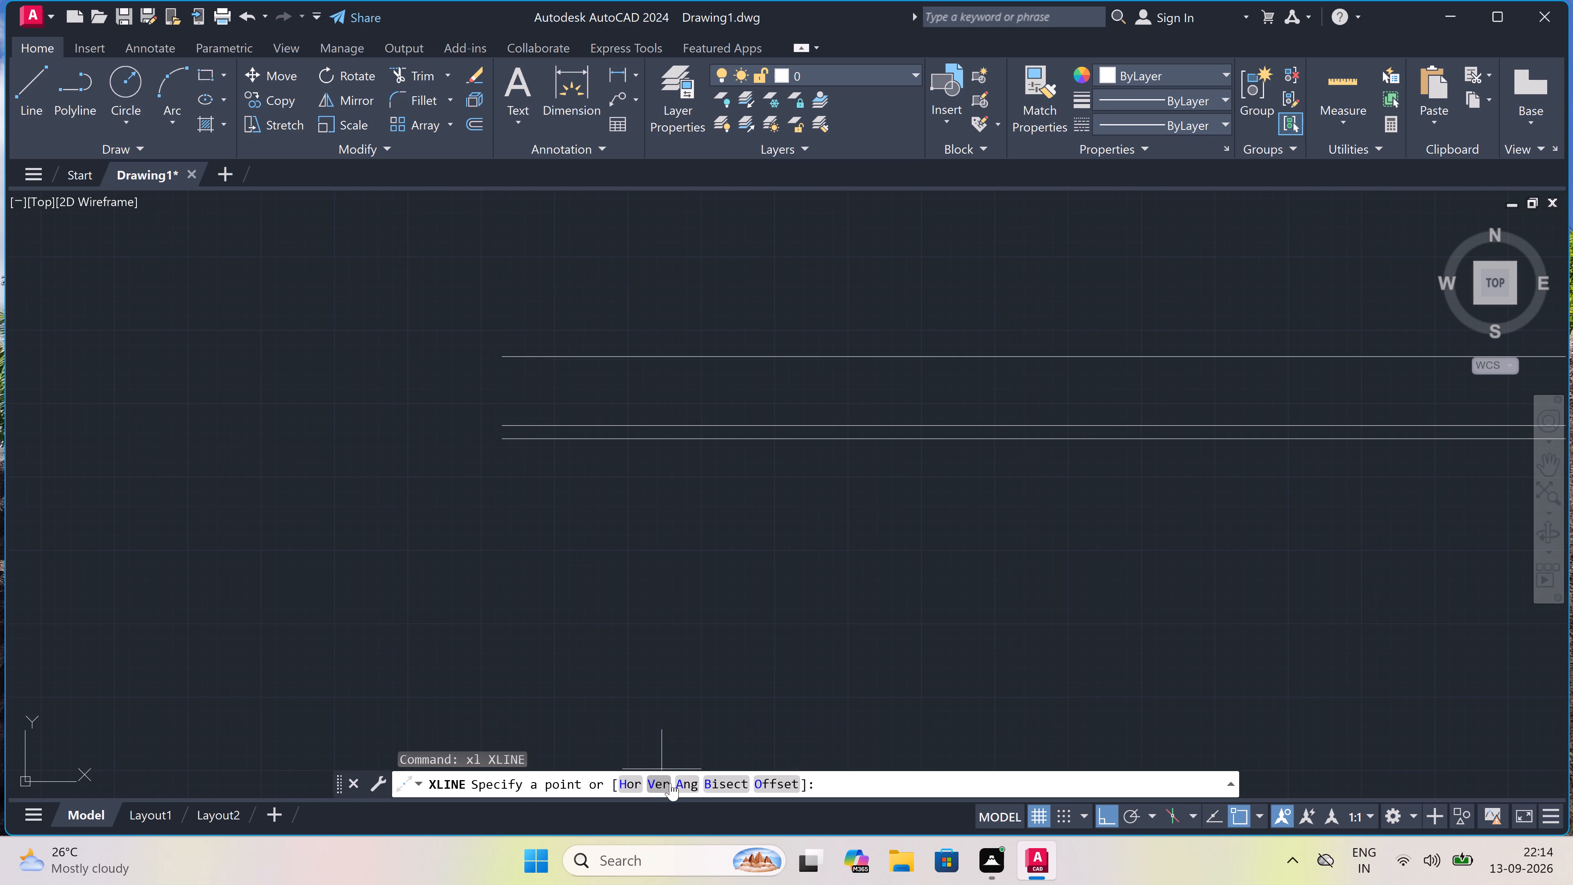
pyautogui.click(666, 782)
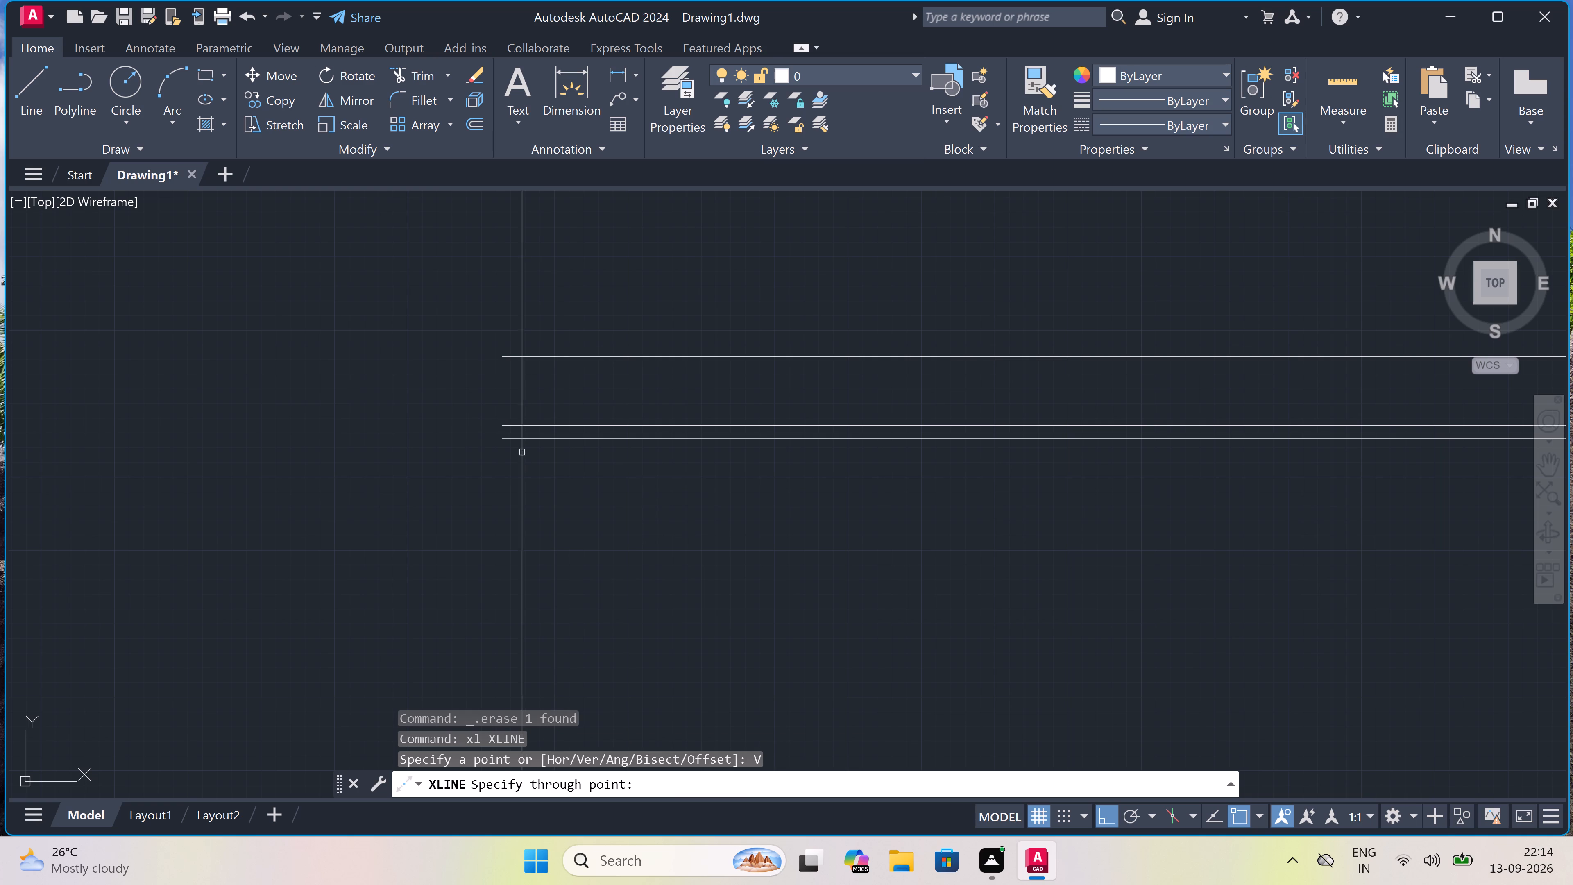
pyautogui.scroll(4, 504, 413)
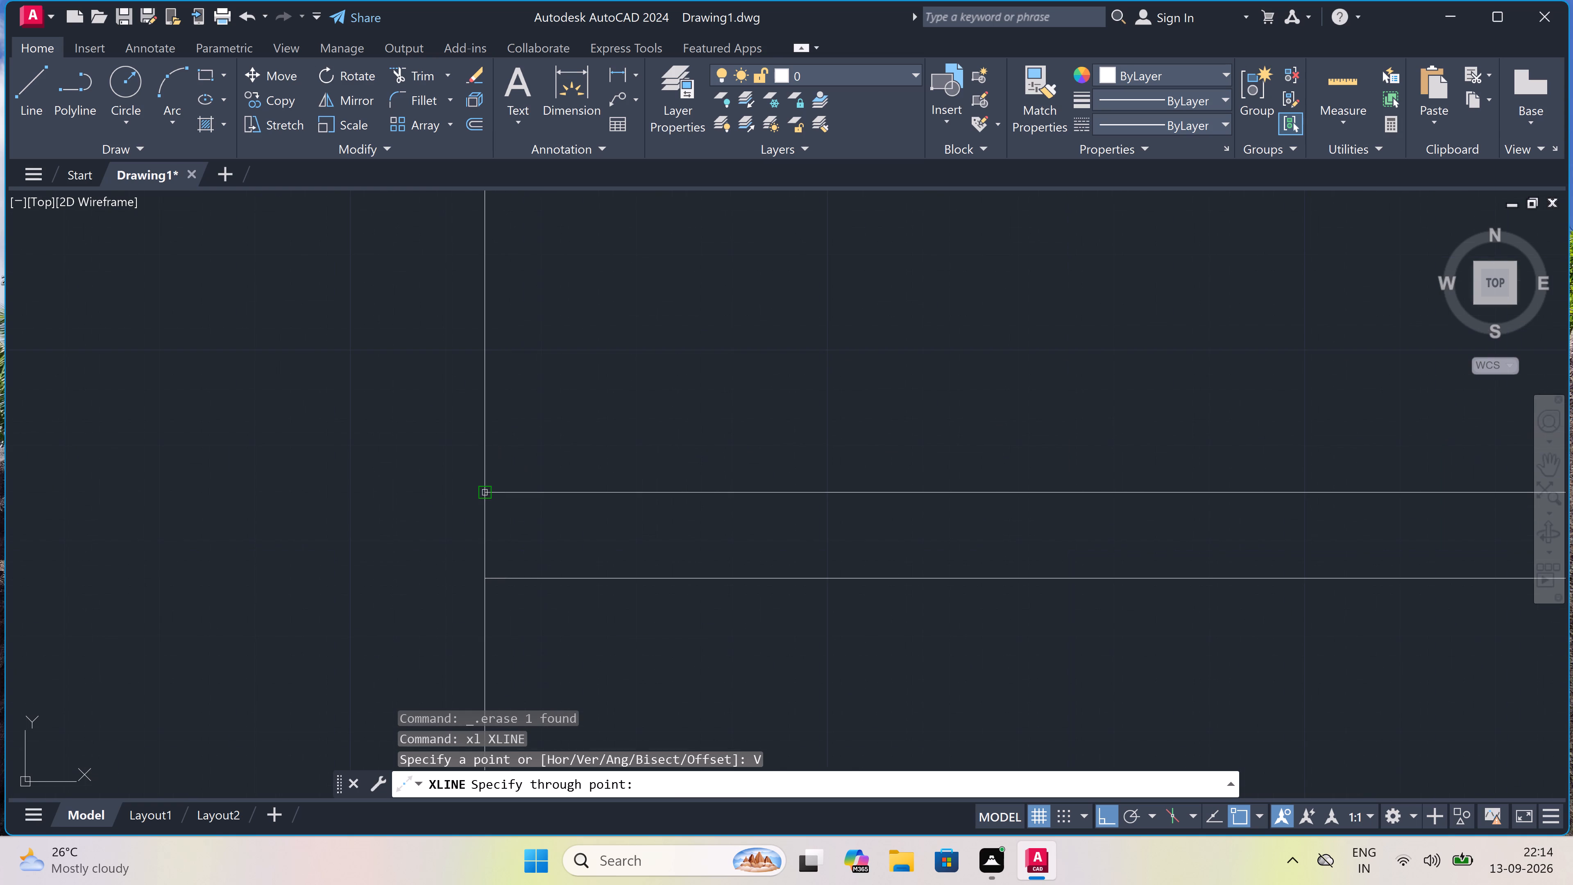
pyautogui.click(485, 497)
pyautogui.press('Escape')
# Draw a 9" line straight up from the left end of the topmost horizontal line.
pyautogui.scroll(-3, 485, 498)
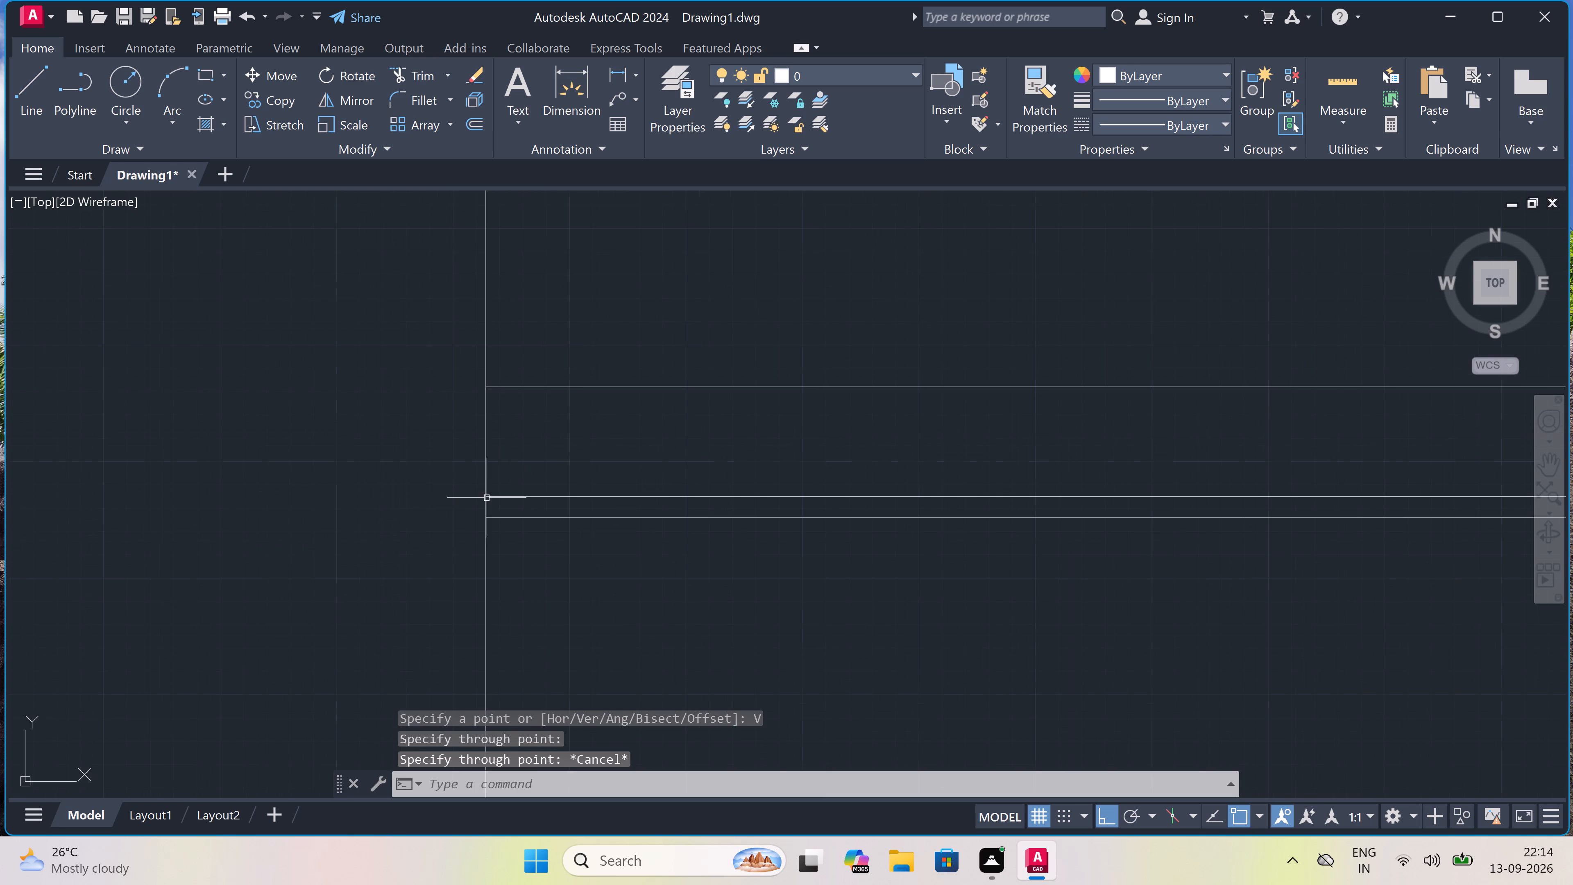
pyautogui.scroll(4, 483, 383)
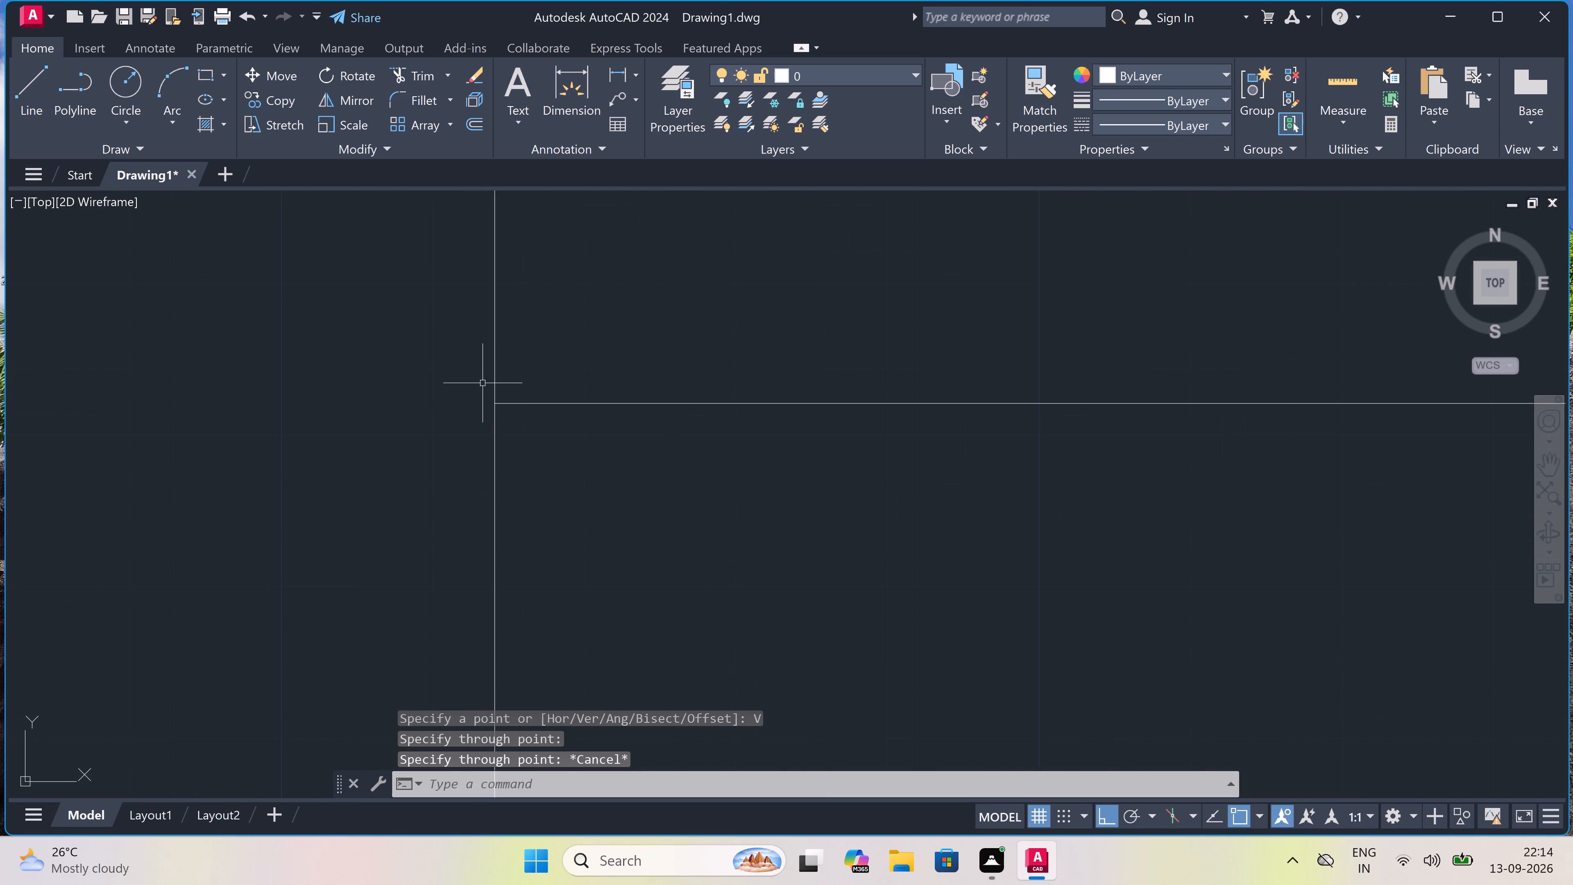
pyautogui.scroll(-8, 483, 383)
pyautogui.scroll(3, 483, 387)
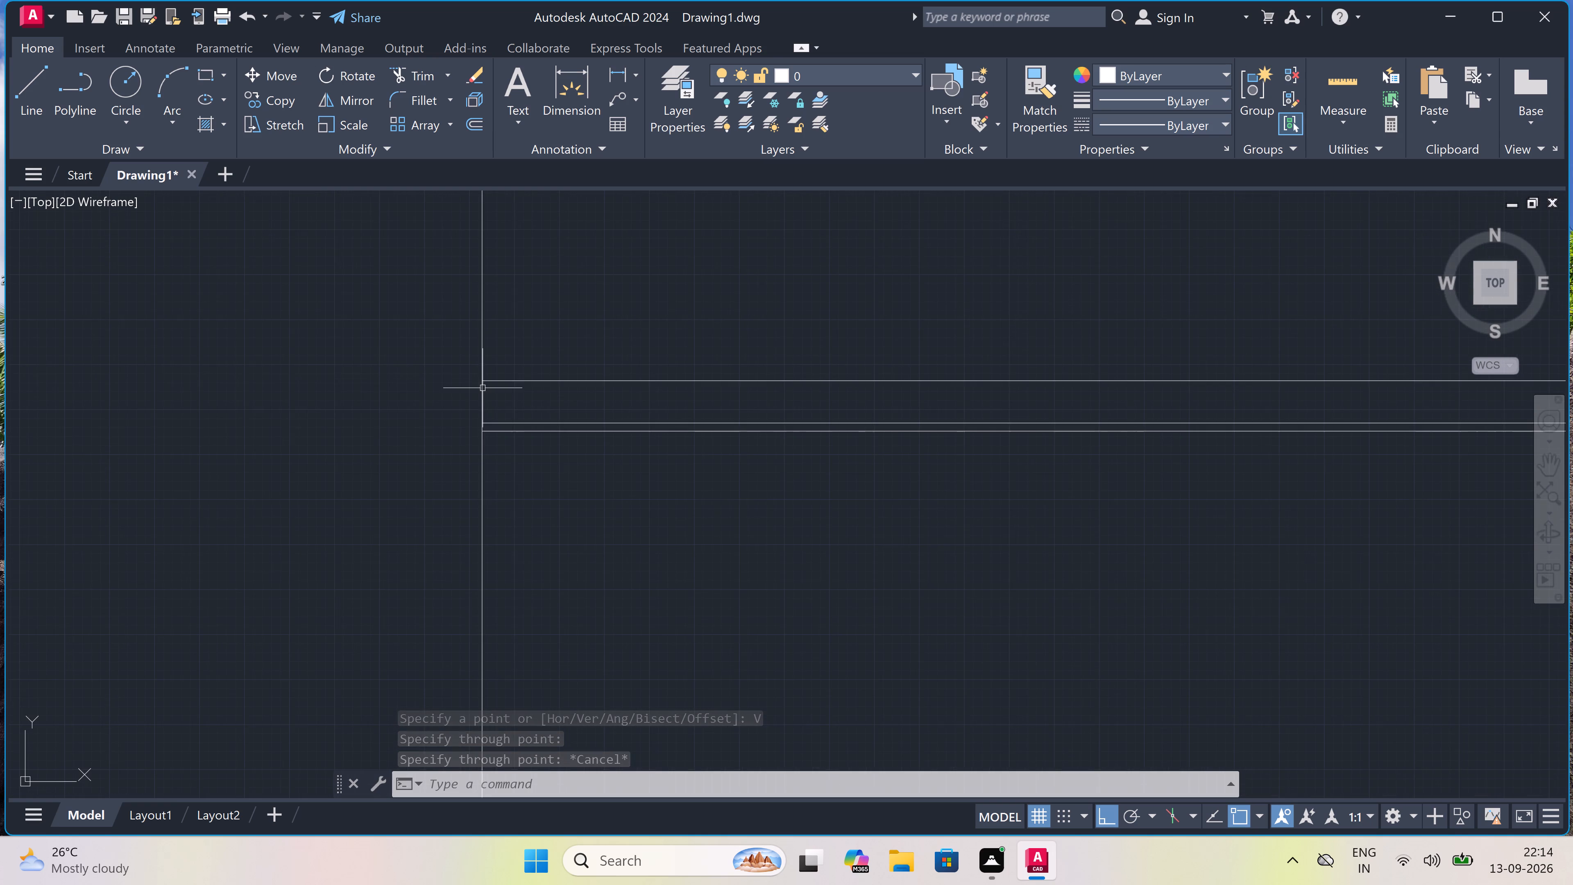
pyautogui.scroll(3, 483, 387)
pyautogui.scroll(-2, 483, 387)
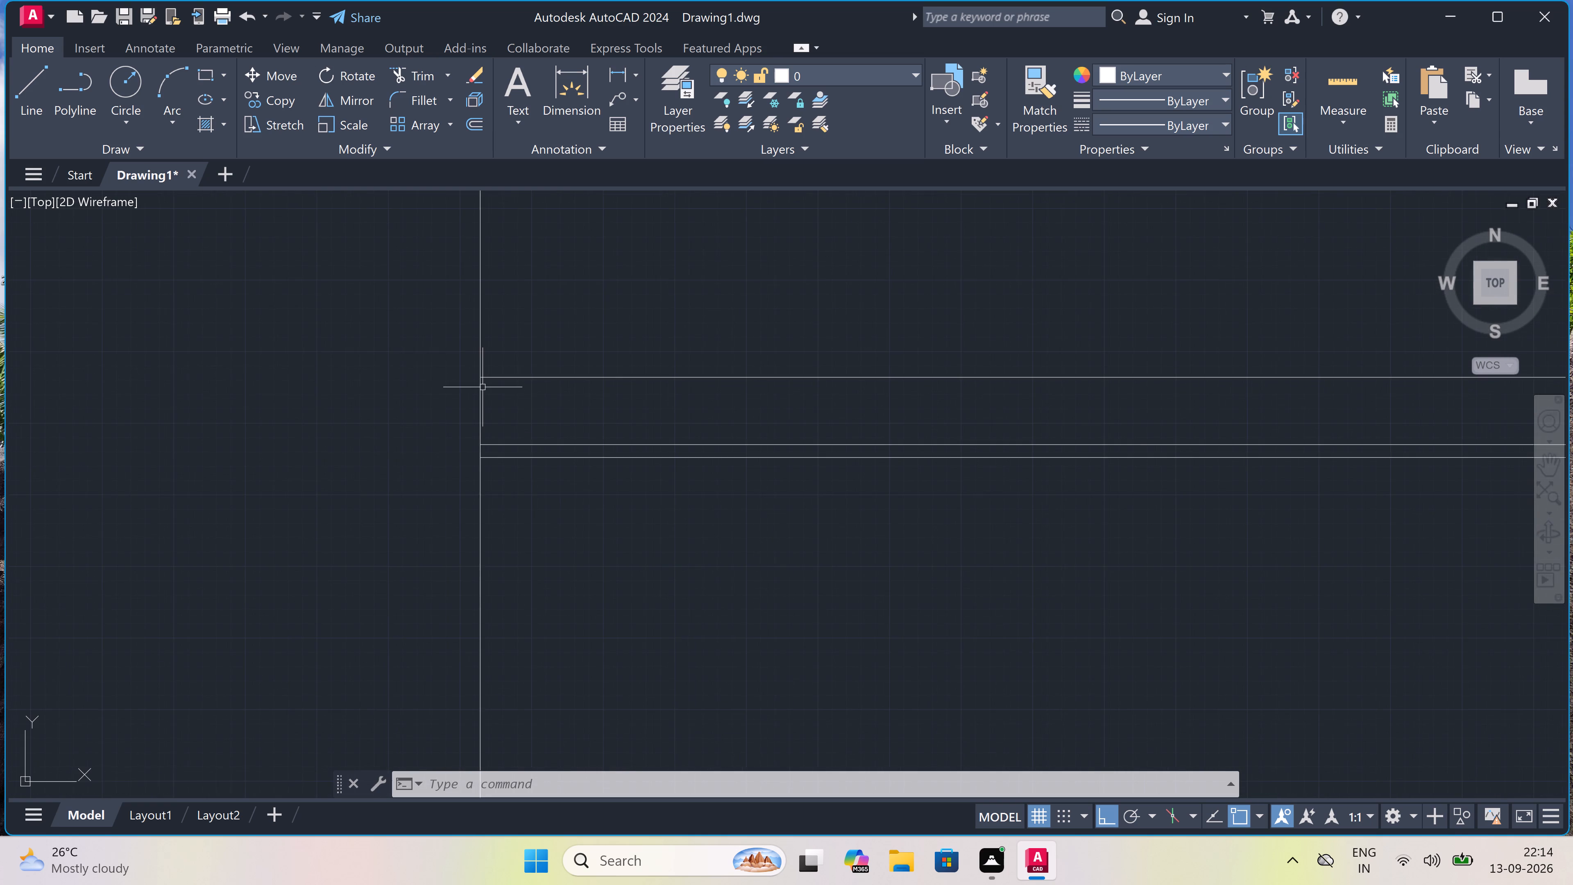
pyautogui.scroll(-1, 483, 387)
pyautogui.scroll(4, 483, 379)
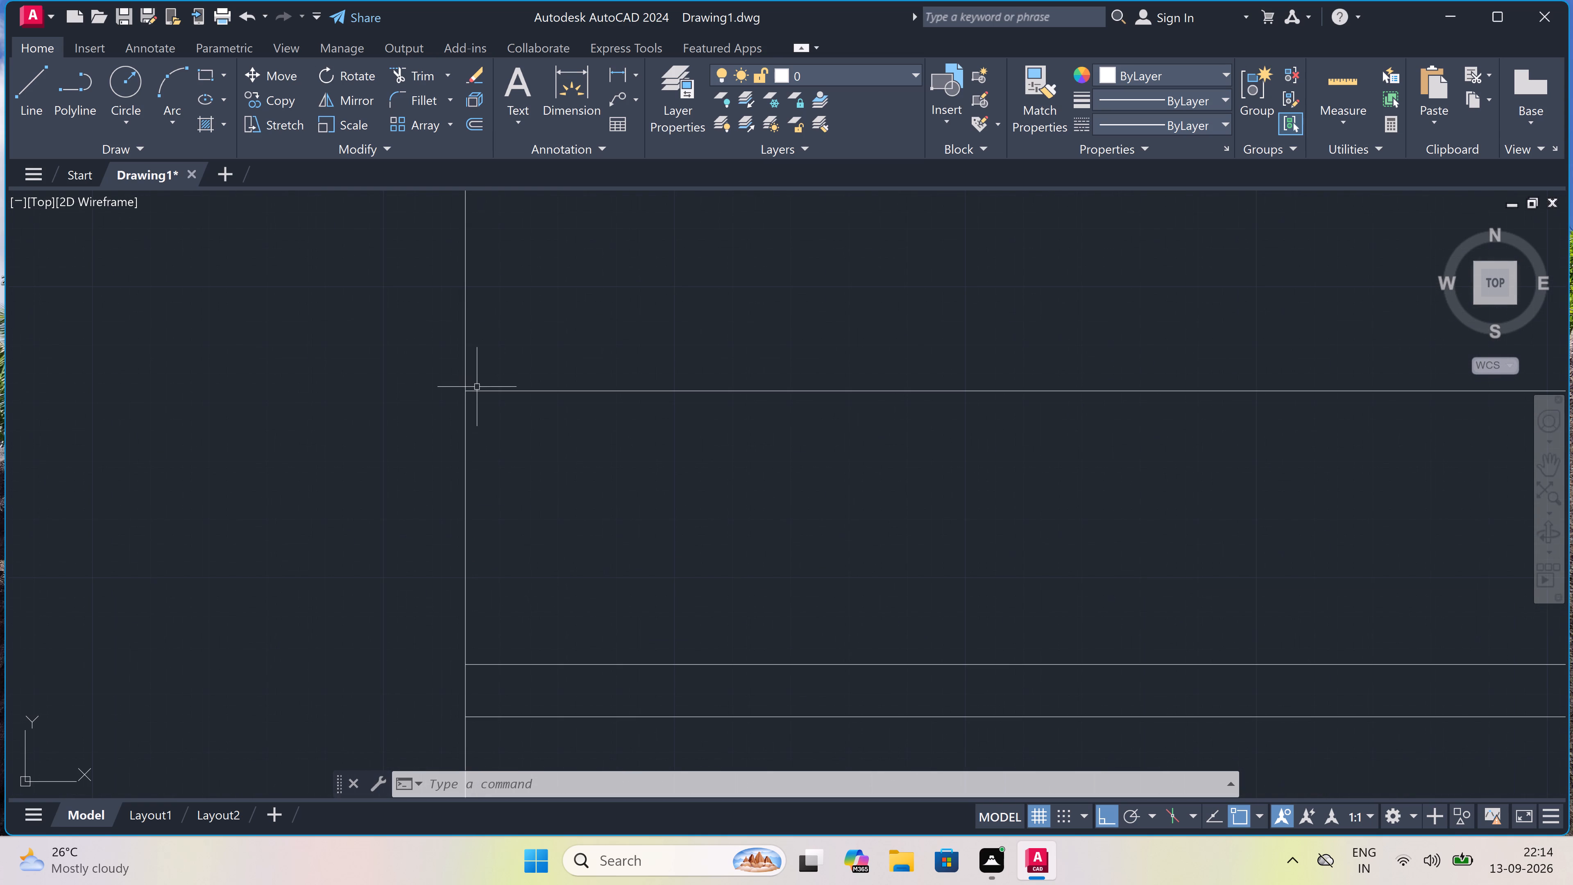
pyautogui.press('l')
pyautogui.press('space')
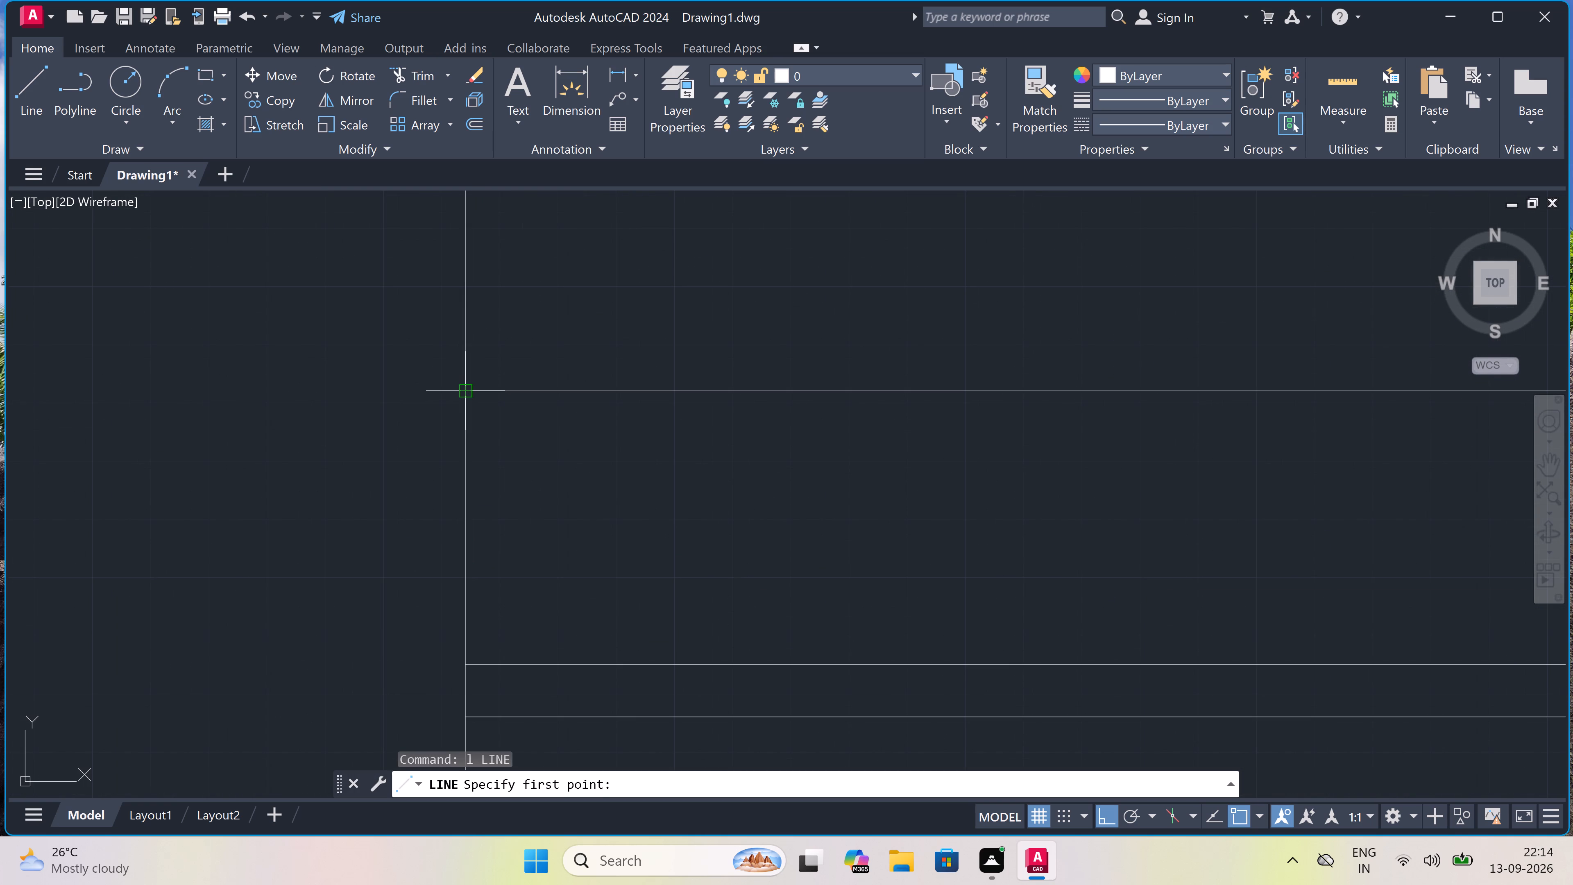
pyautogui.click(468, 388)
pyautogui.write('9"')
pyautogui.press('space')
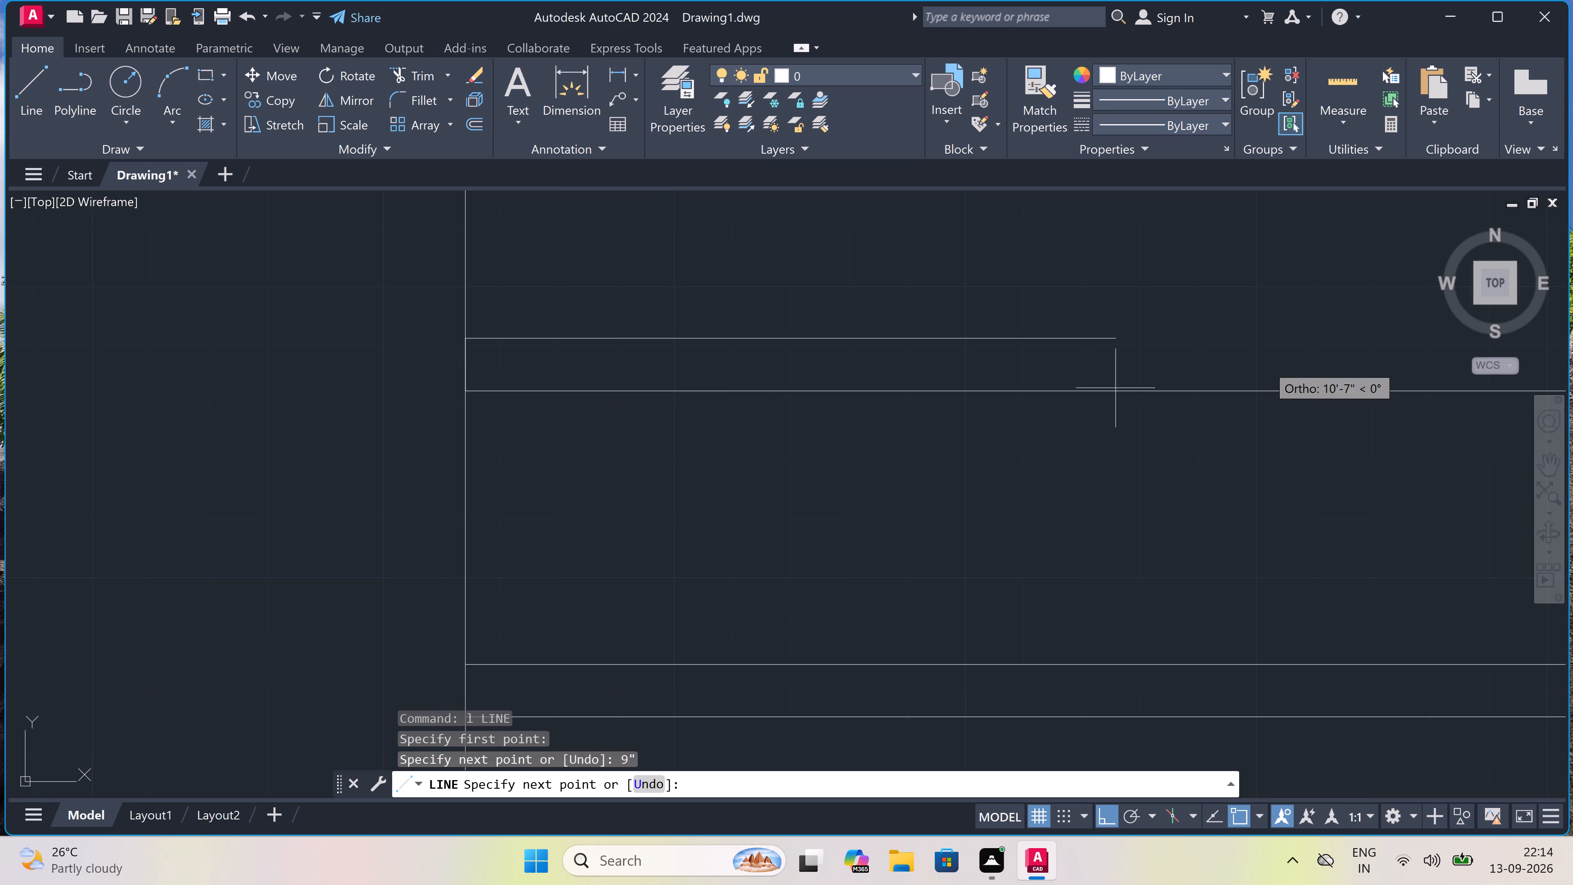
# Continue the line horizontally to the right for about 197' as the top wall's outer edge.
pyautogui.scroll(-13, 1259, 364)
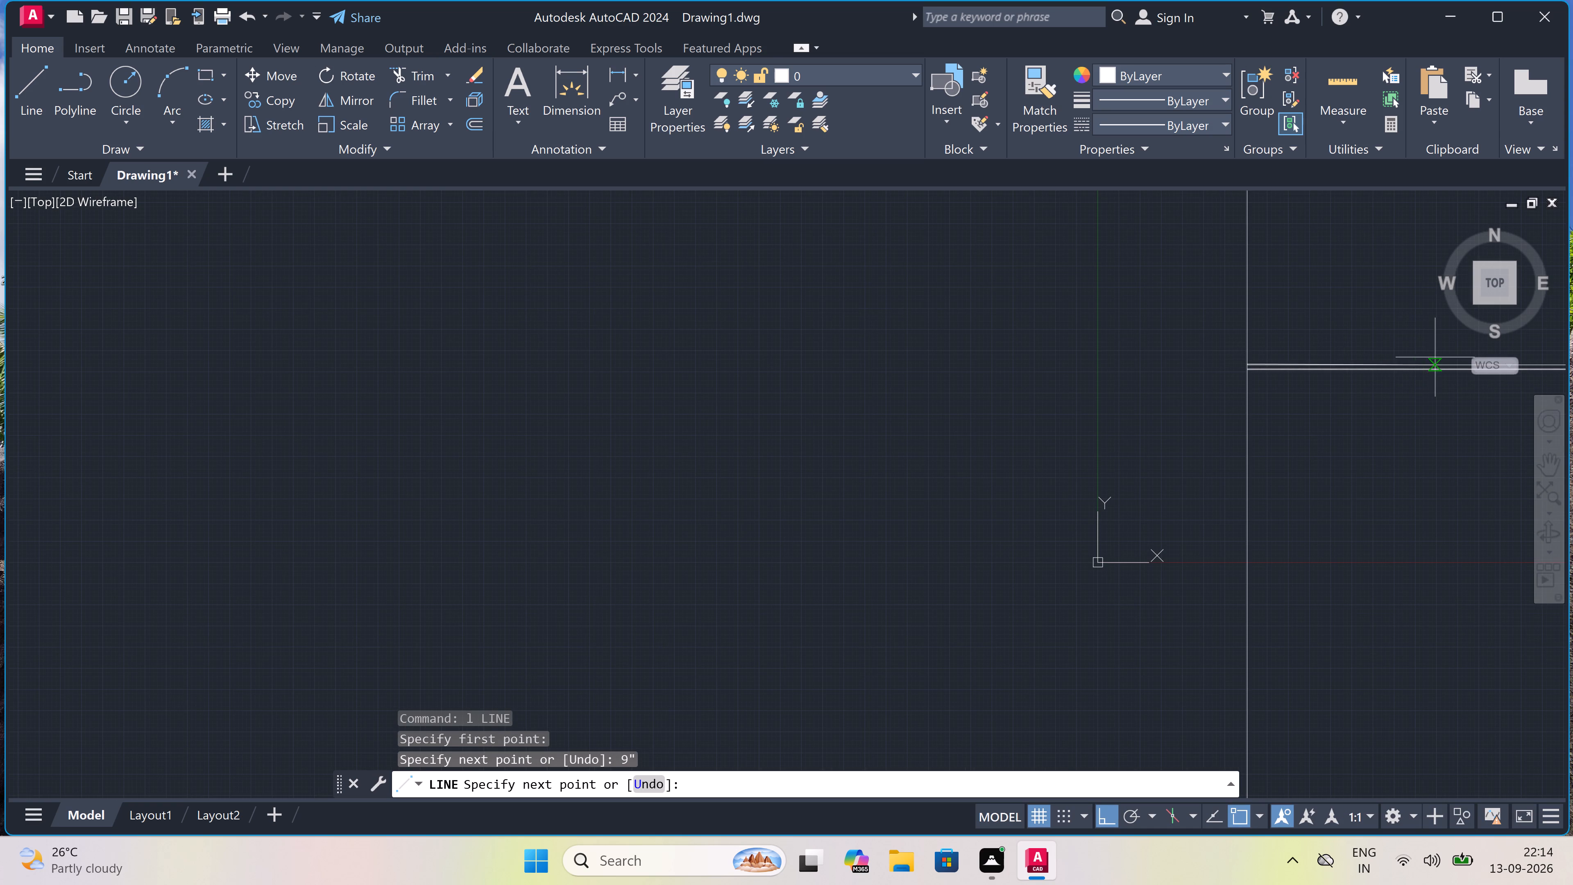
pyautogui.scroll(7, 1444, 362)
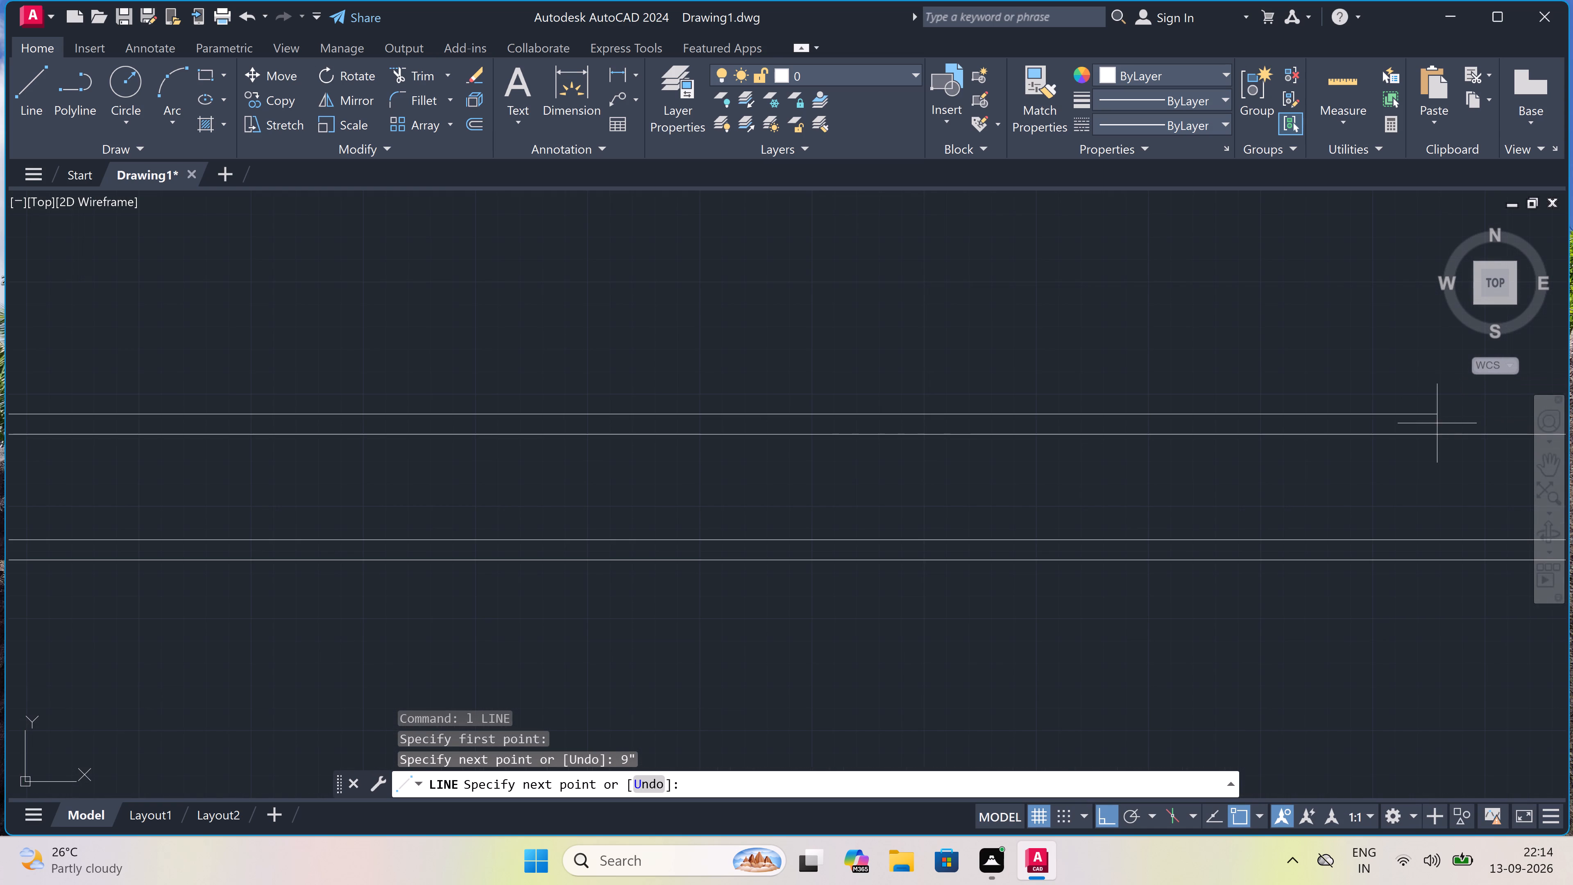
pyautogui.scroll(4, 1437, 426)
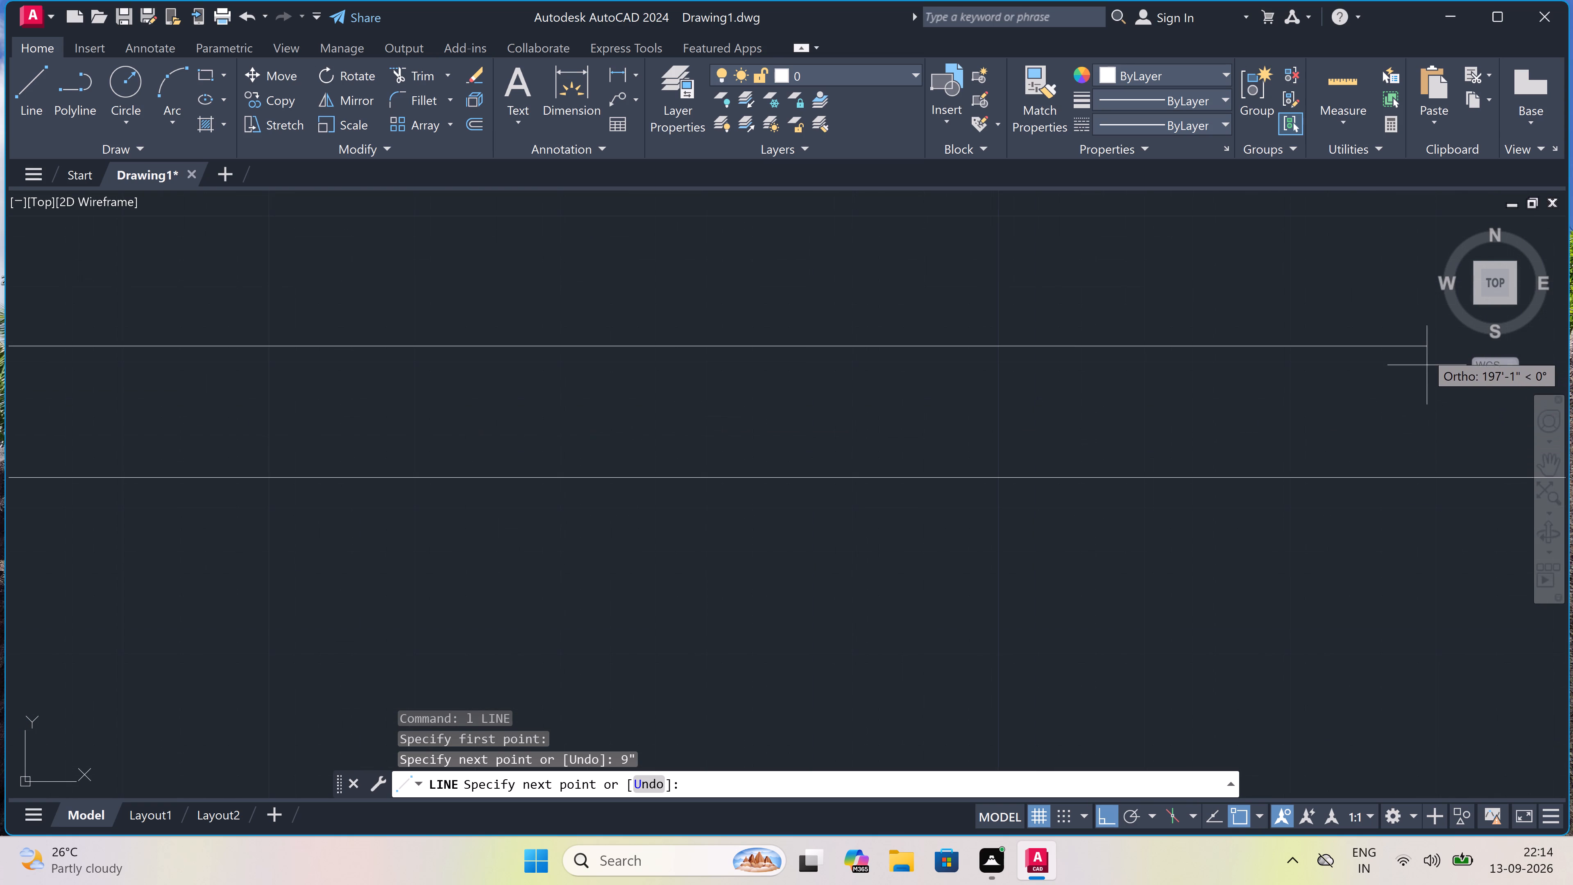
pyautogui.click(1426, 347)
pyautogui.press('Escape')
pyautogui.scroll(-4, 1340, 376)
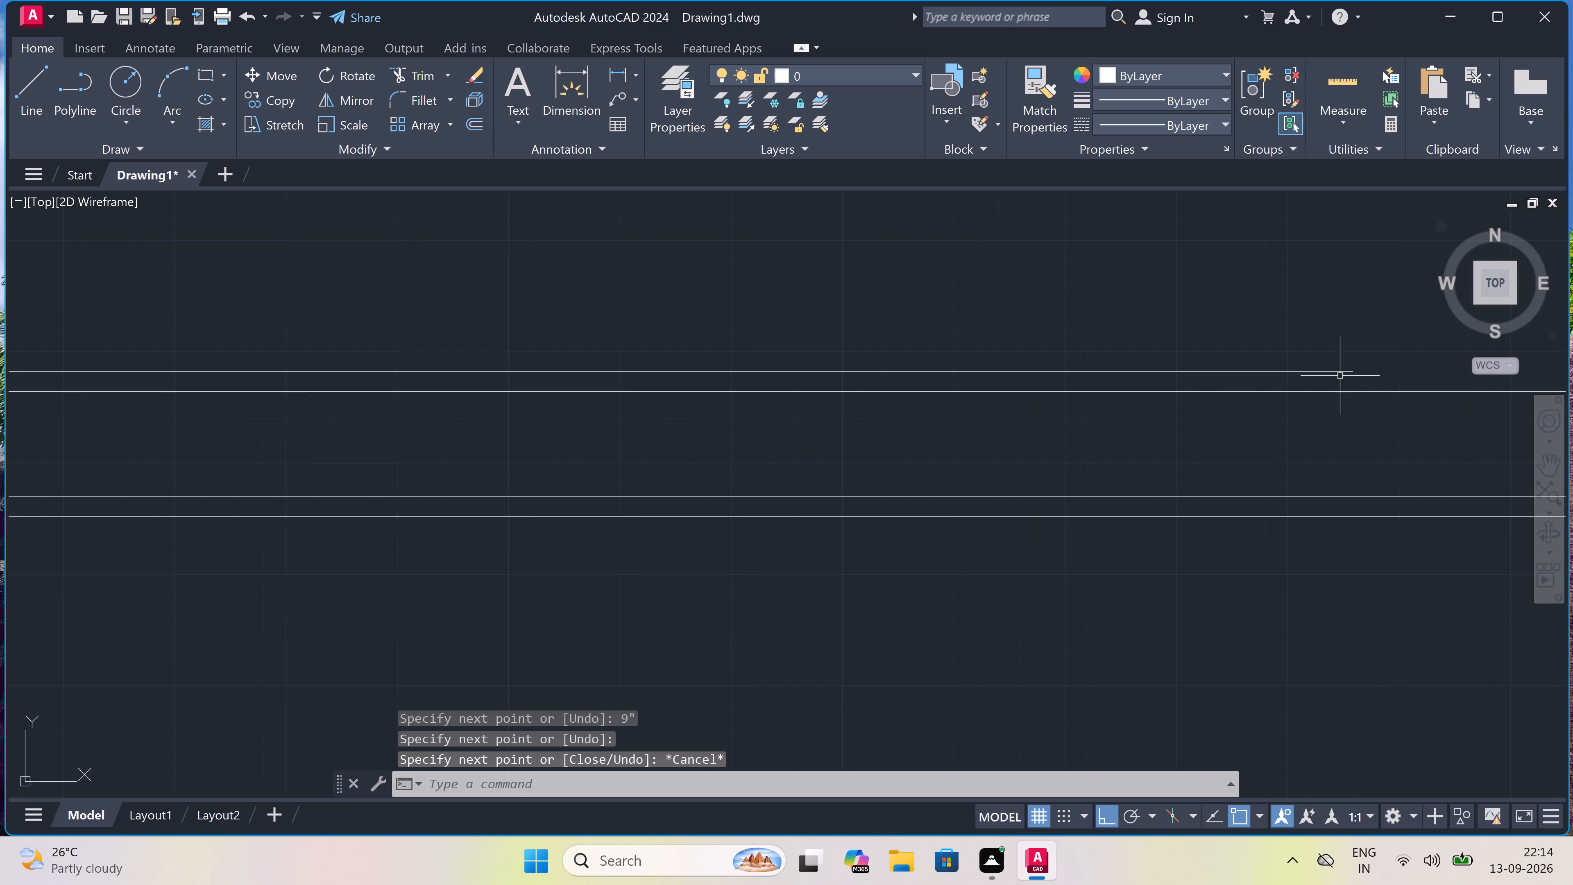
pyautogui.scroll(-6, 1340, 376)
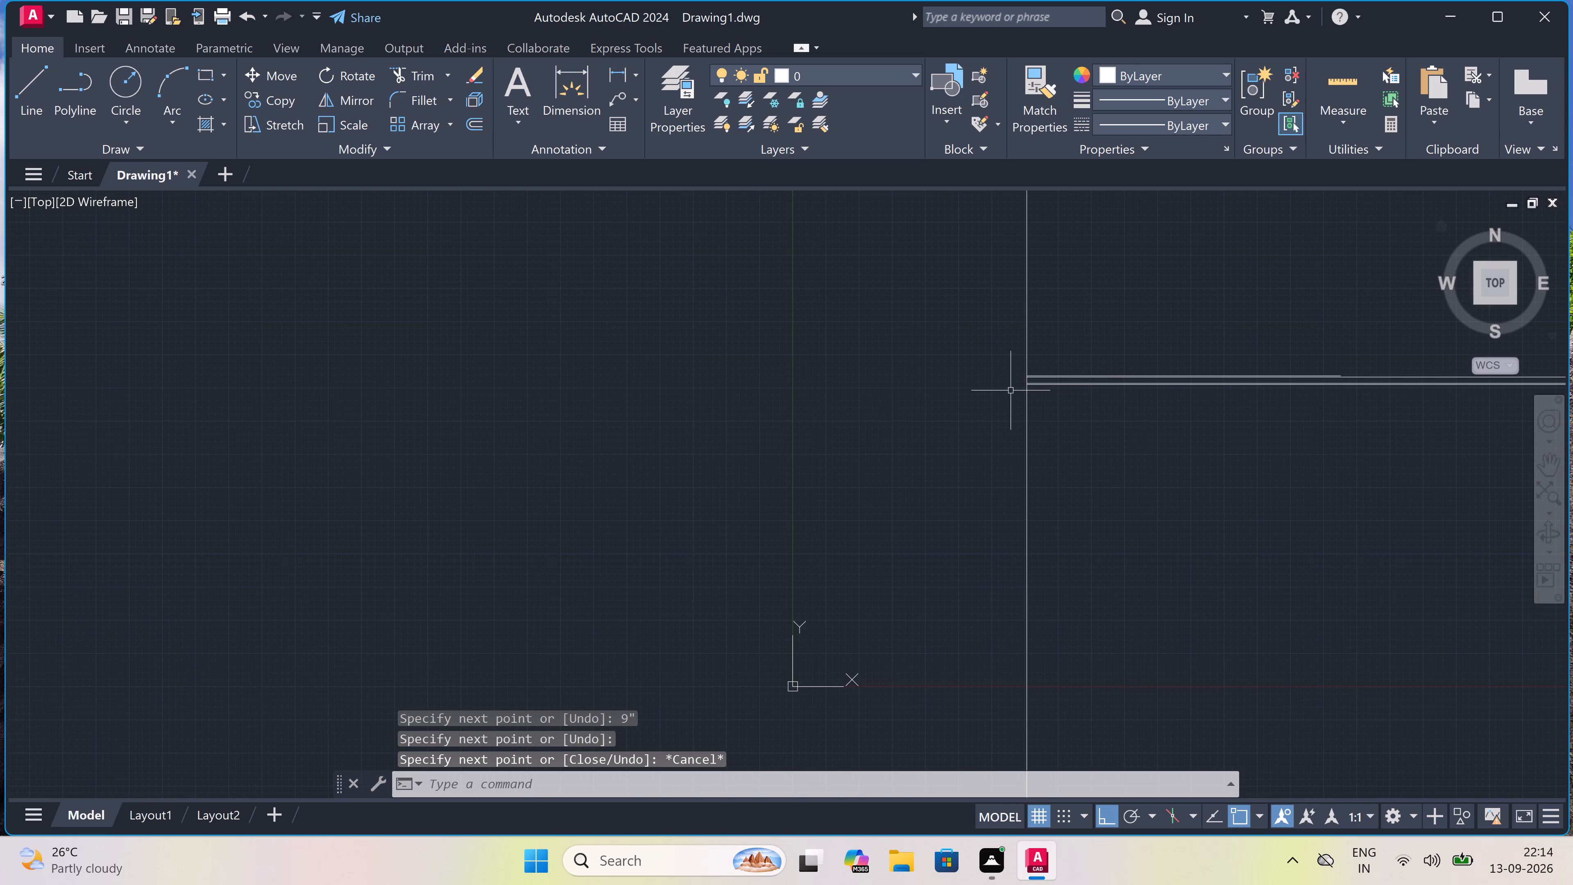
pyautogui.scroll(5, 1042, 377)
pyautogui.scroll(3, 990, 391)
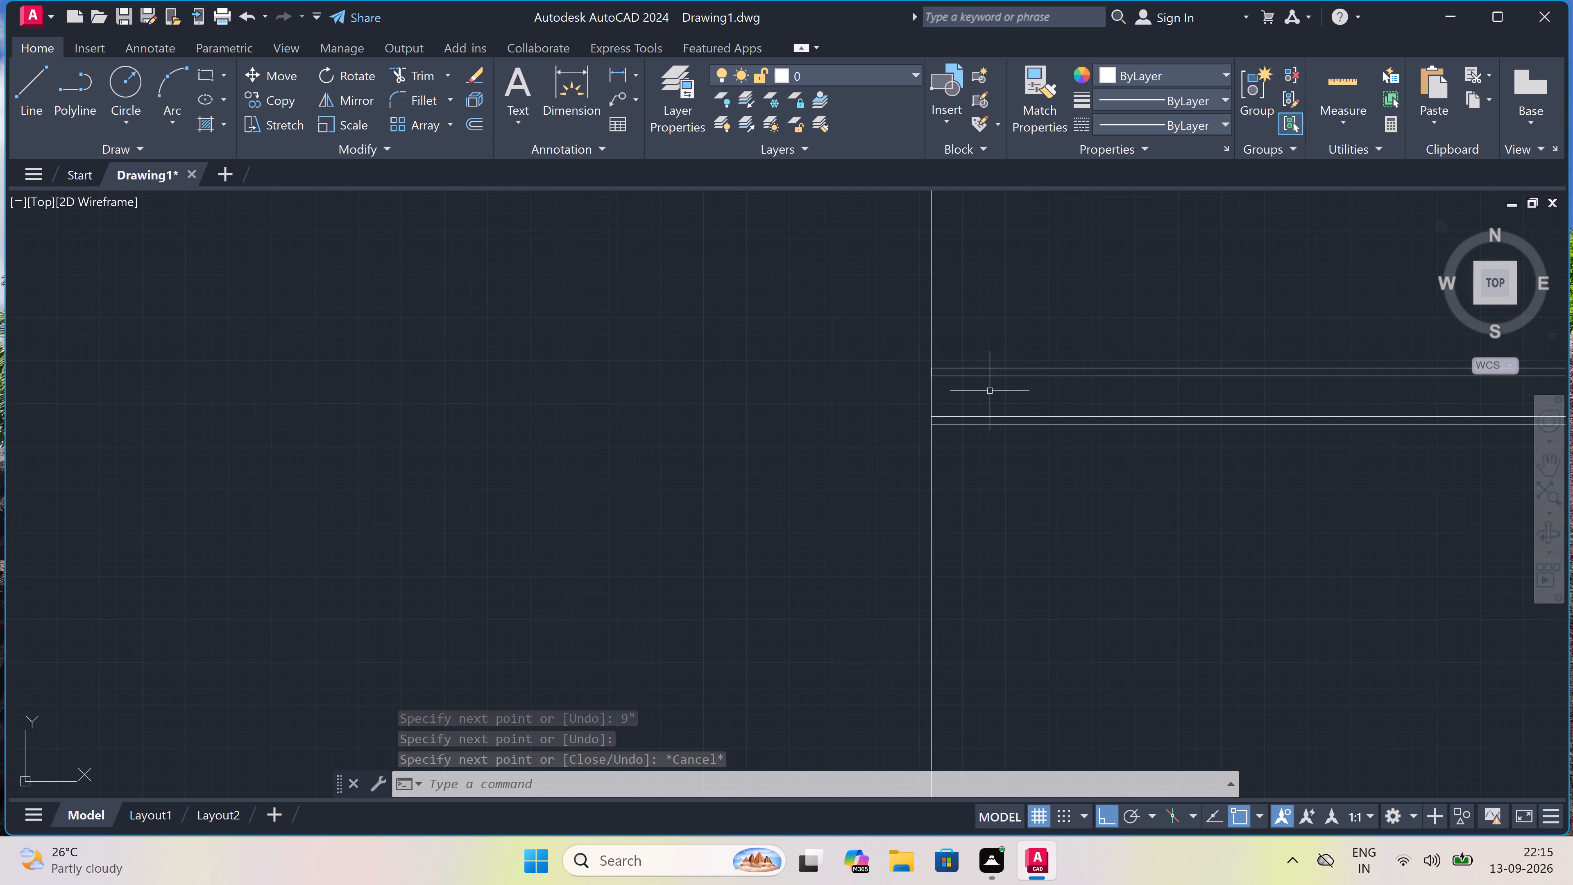
# Offset the vertical line at the left ends of the walls 9" outward to the left.
pyautogui.press('o')
pyautogui.press('space')
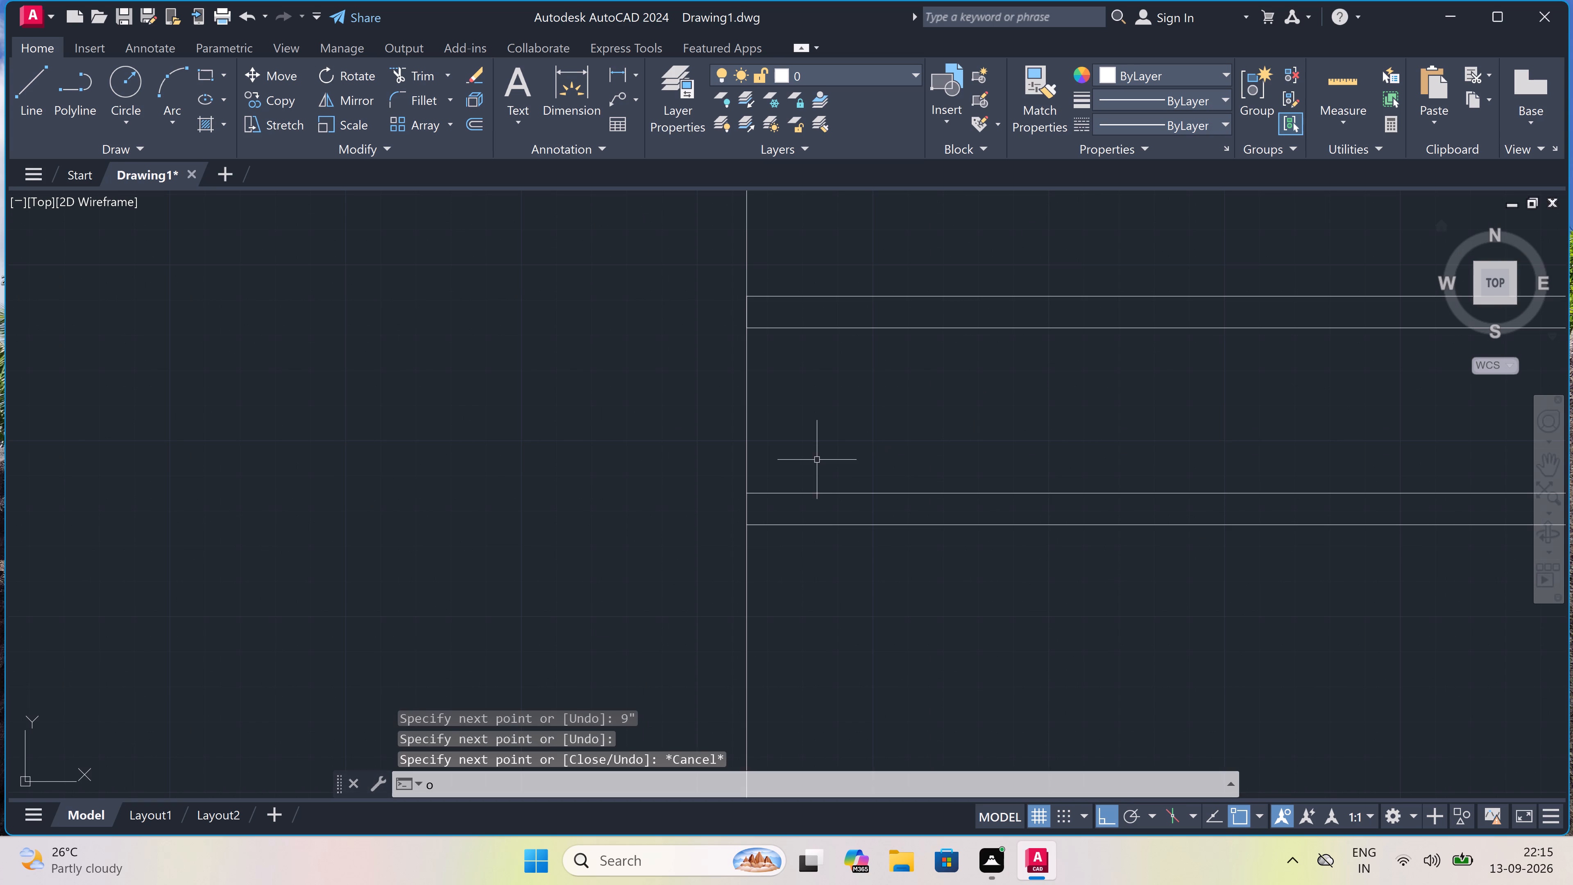
pyautogui.moveTo(746, 443); pyautogui.dragTo(730, 454)
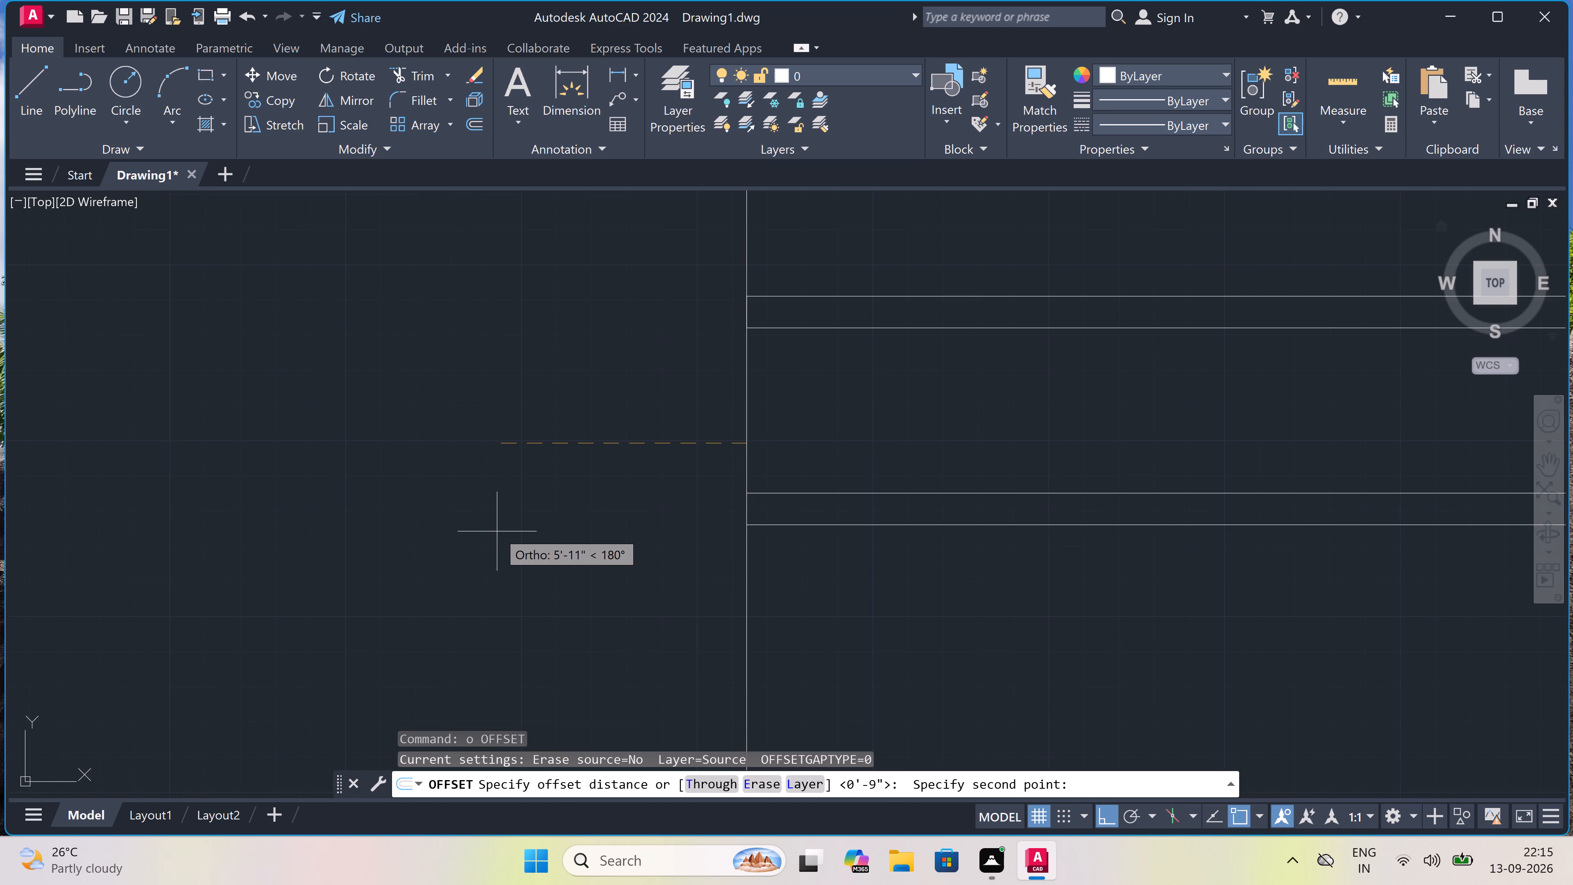
pyautogui.write('9"')
pyautogui.press('space')
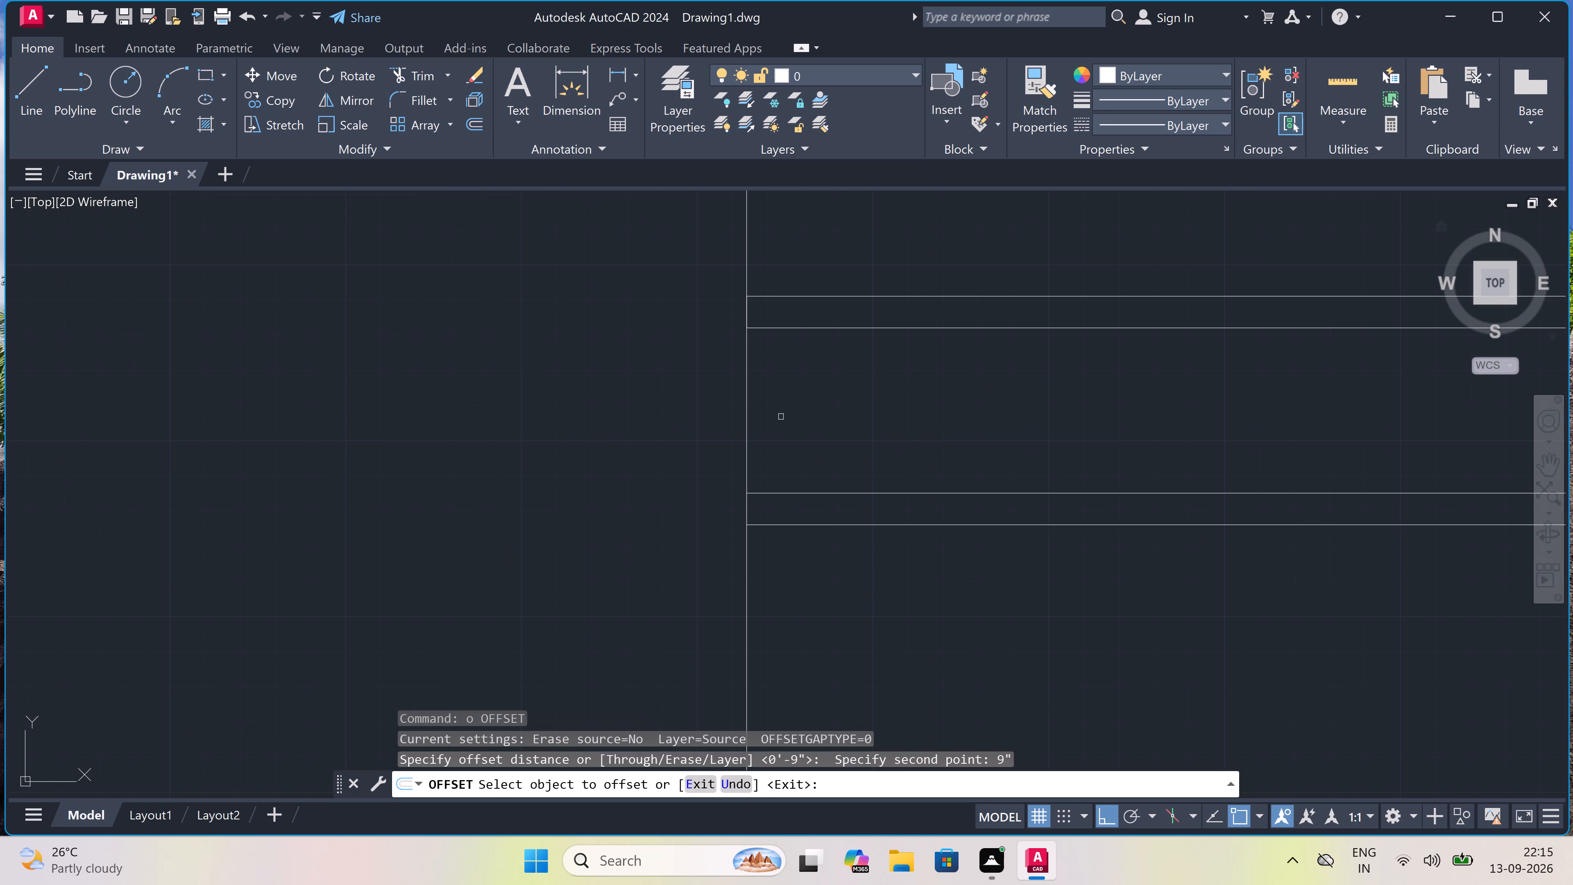
pyautogui.moveTo(748, 409); pyautogui.dragTo(736, 409)
pyautogui.click(648, 410)
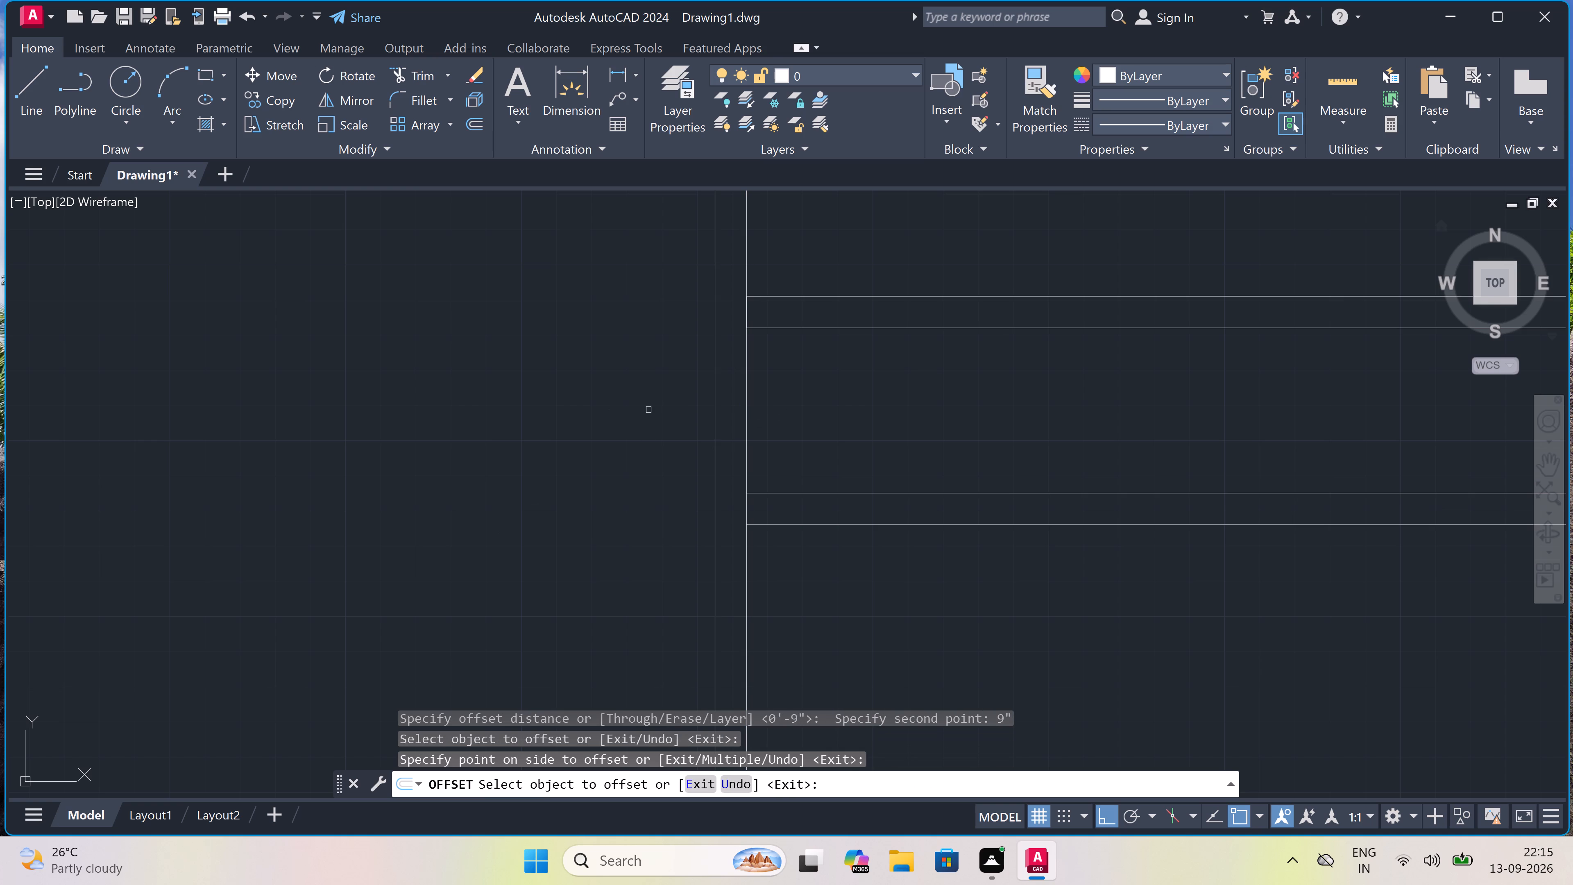
pyautogui.press('Escape')
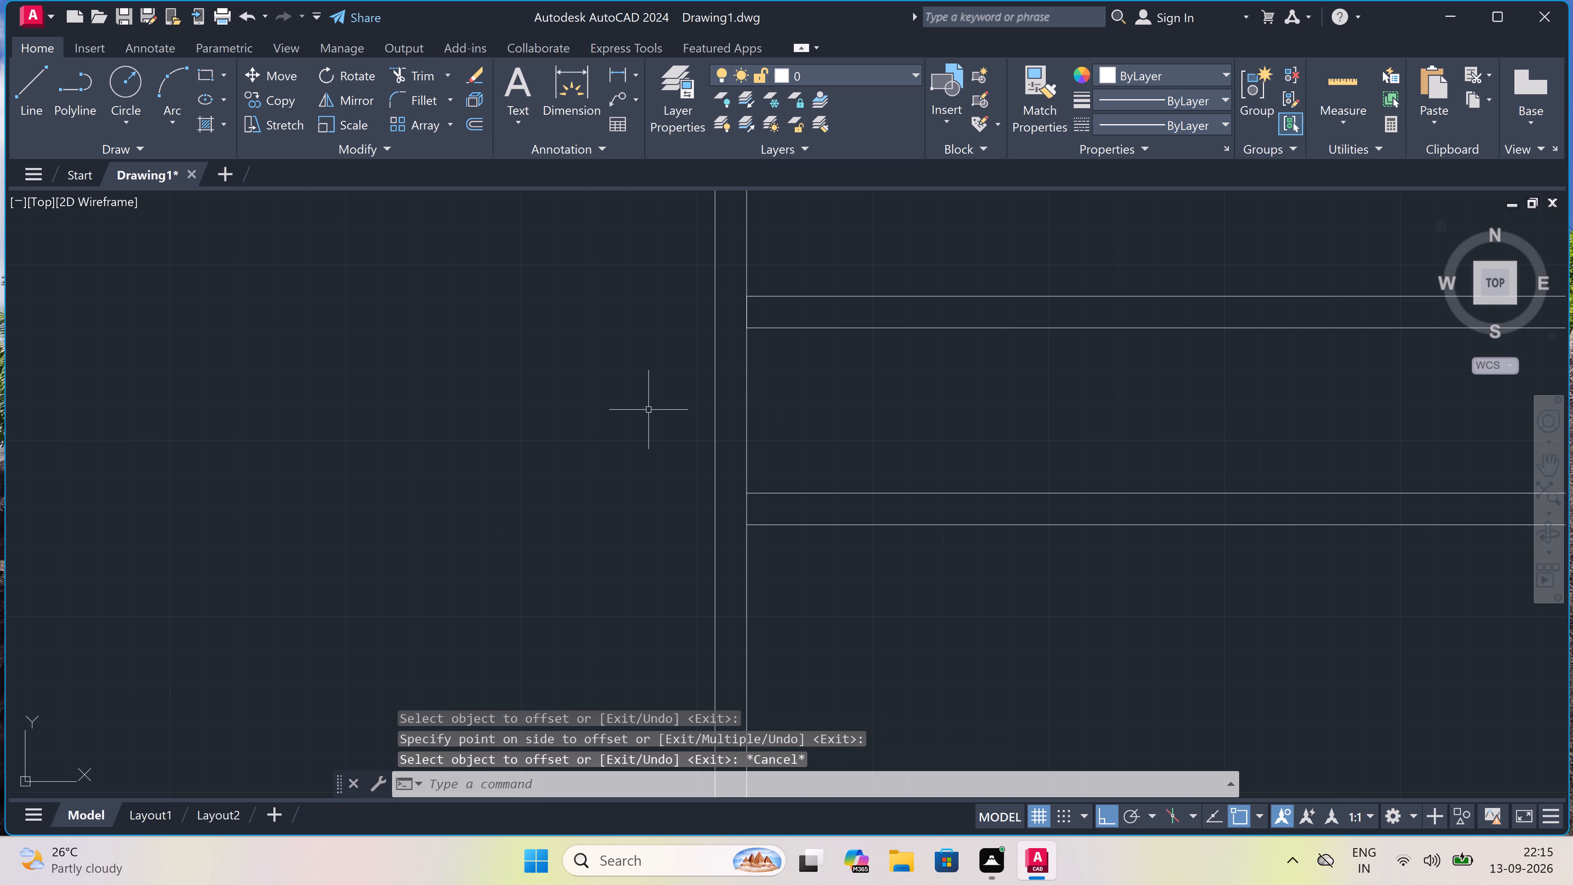
# Extend both lines of the top wall left to the outer vertical line.
pyautogui.write('ex')
pyautogui.press('space')
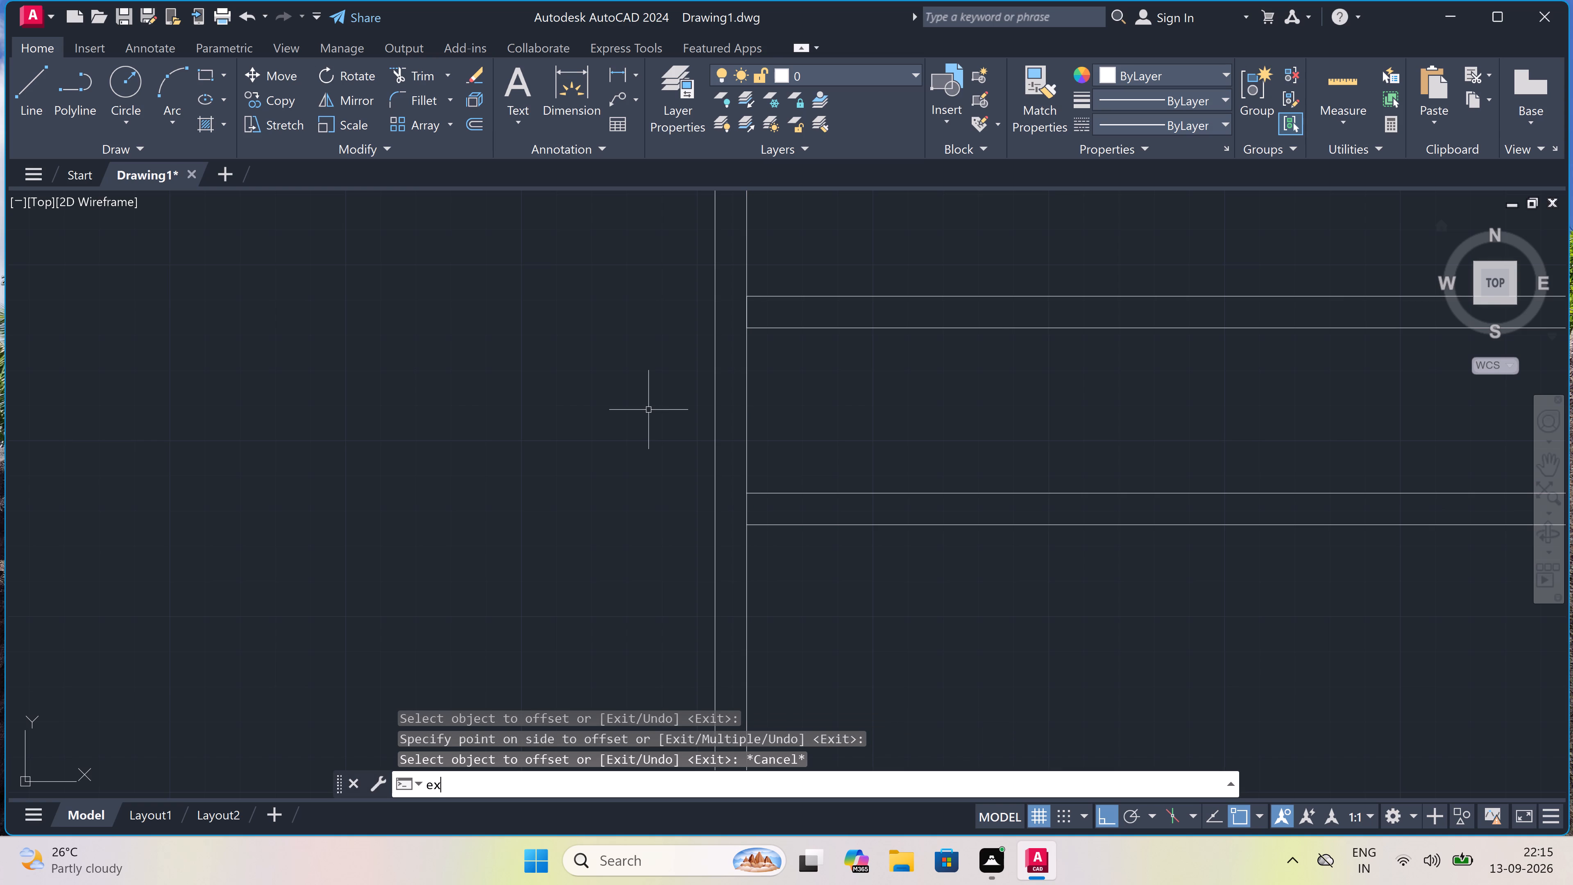
pyautogui.click(770, 362)
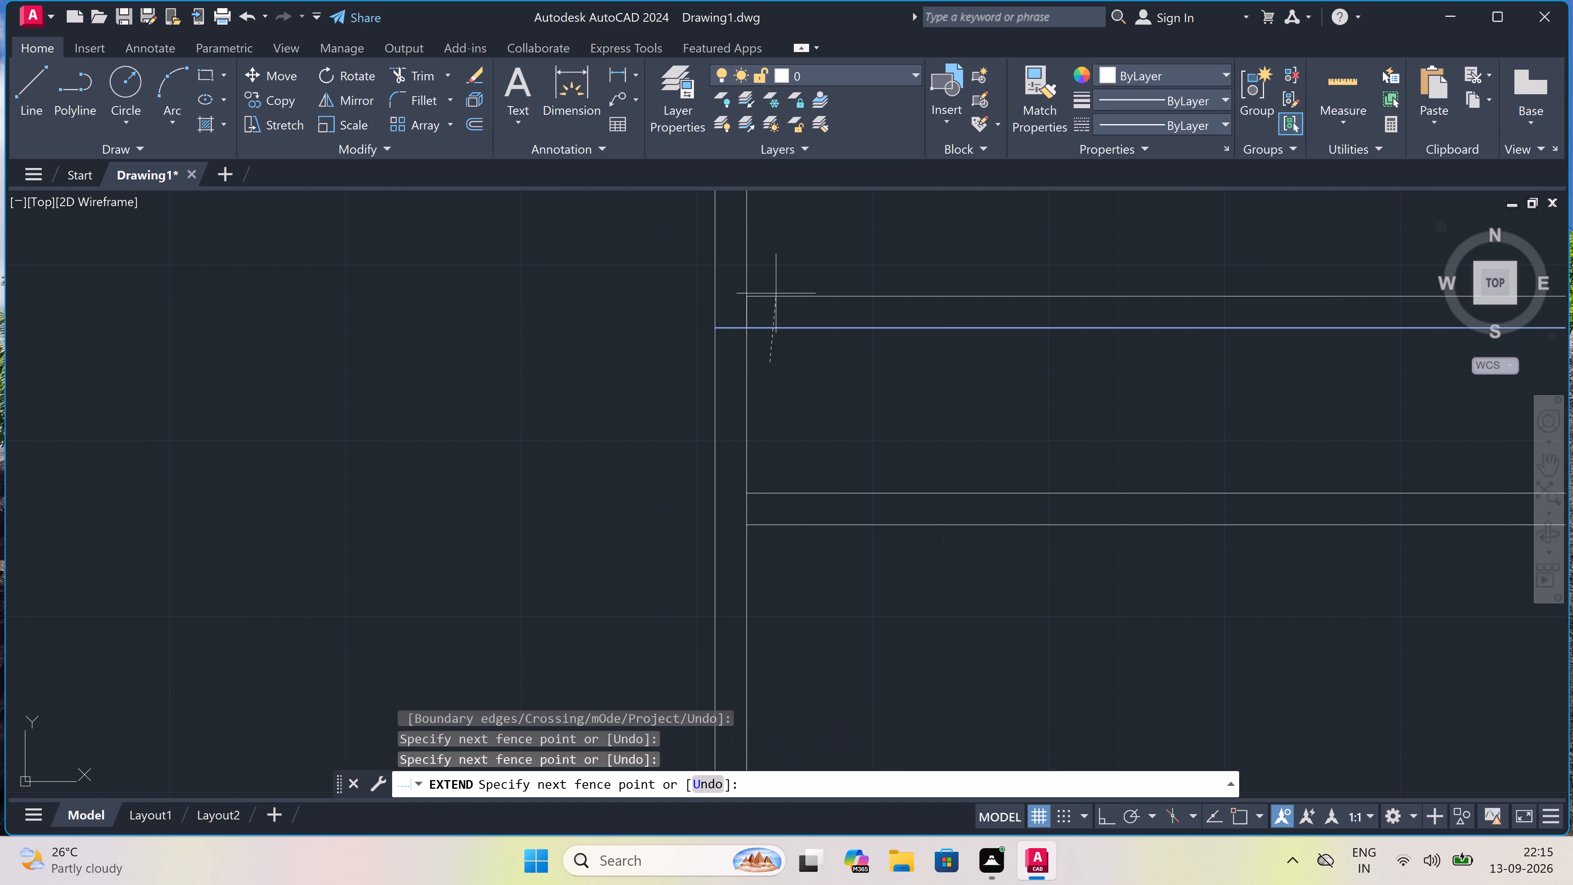
pyautogui.click(772, 285)
pyautogui.press('Escape')
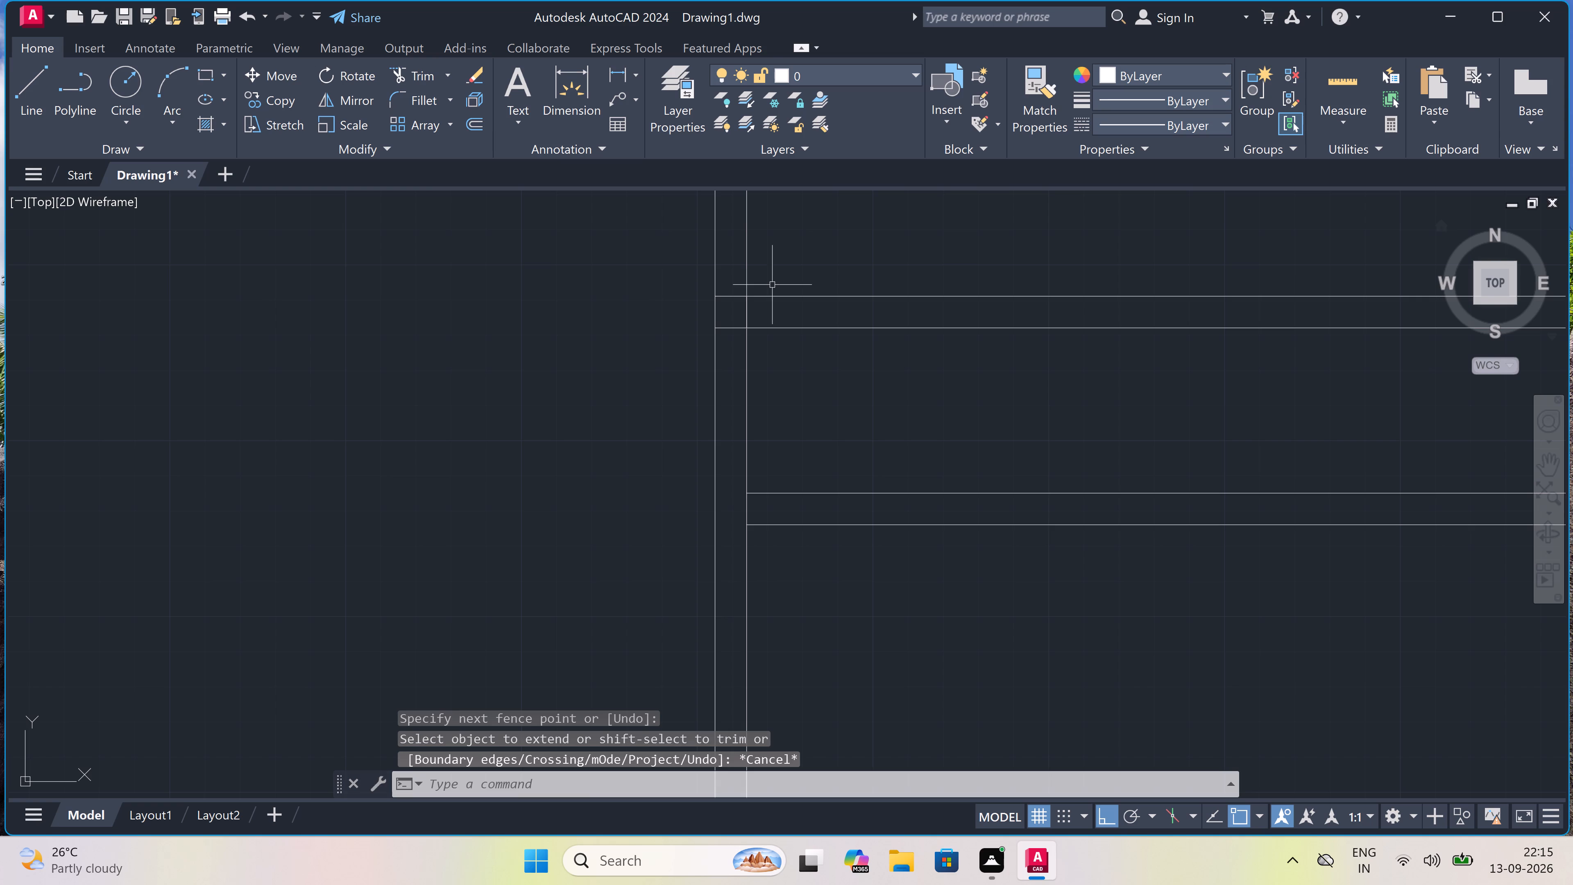
# Trim the vertical lines above the top wall and the overlapping inner segments at the top-left wall corner.
pyautogui.write('tr')
pyautogui.press('space')
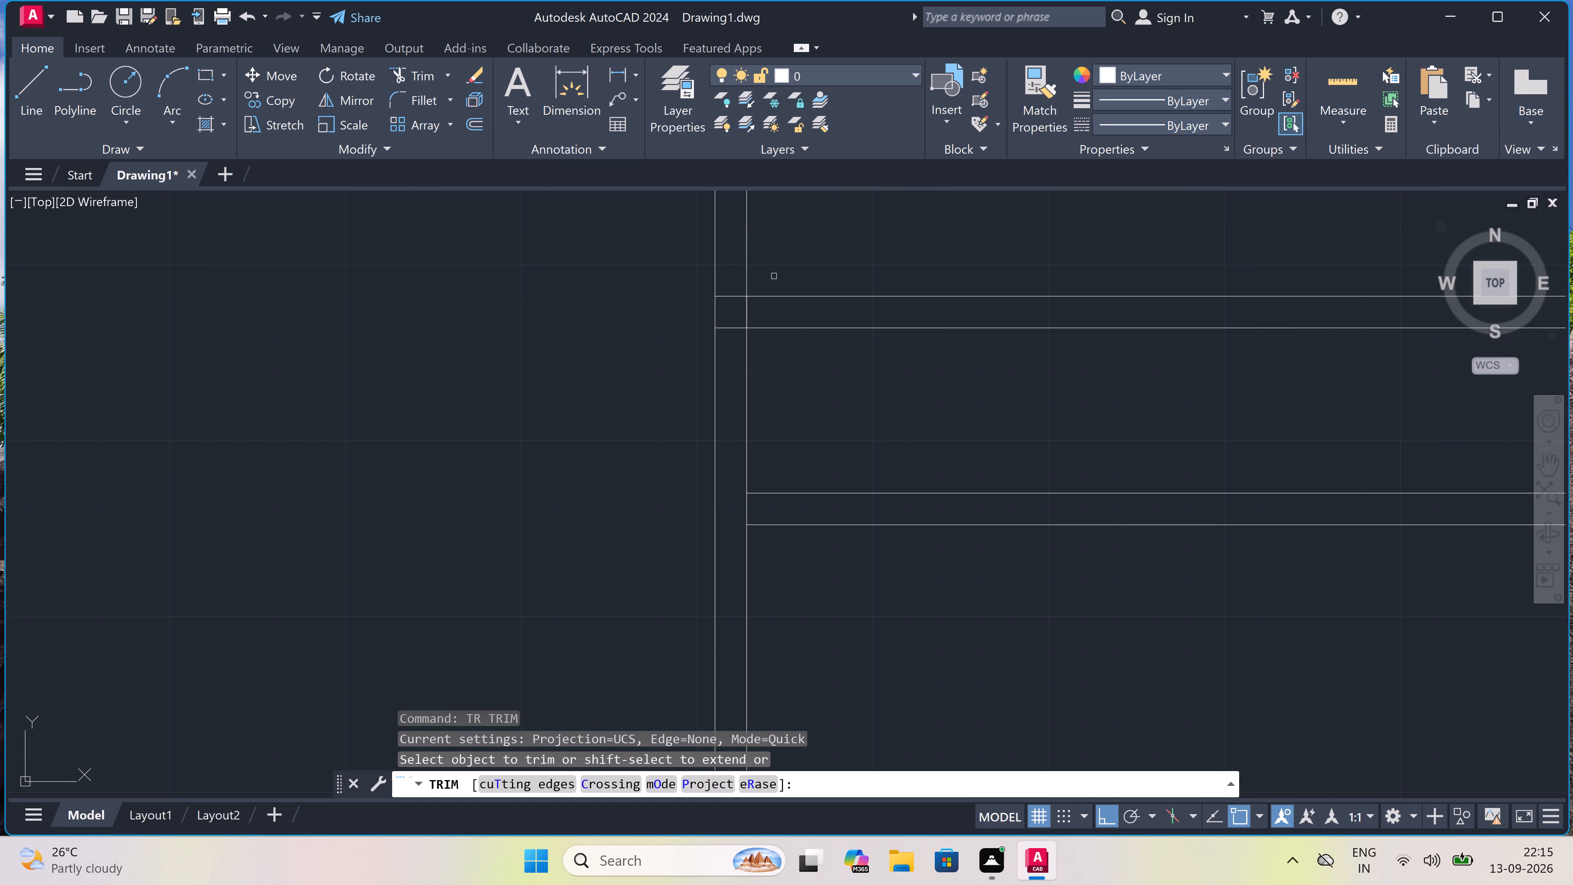
pyautogui.click(775, 267)
pyautogui.click(638, 257)
pyautogui.scroll(2, 740, 337)
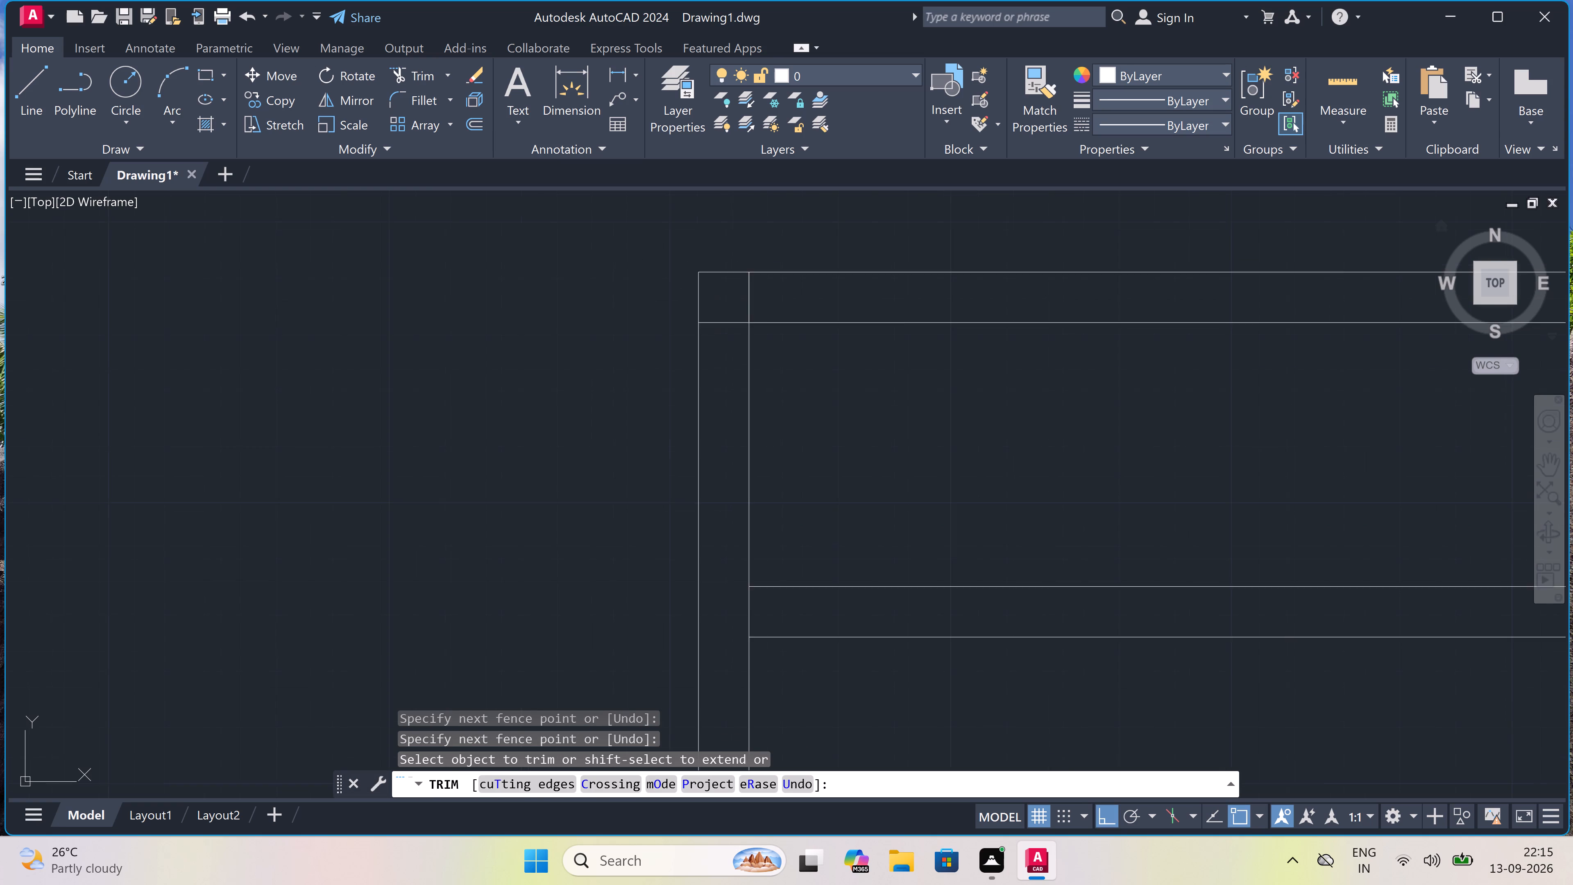
pyautogui.click(739, 331)
pyautogui.click(768, 277)
pyautogui.scroll(-4, 768, 277)
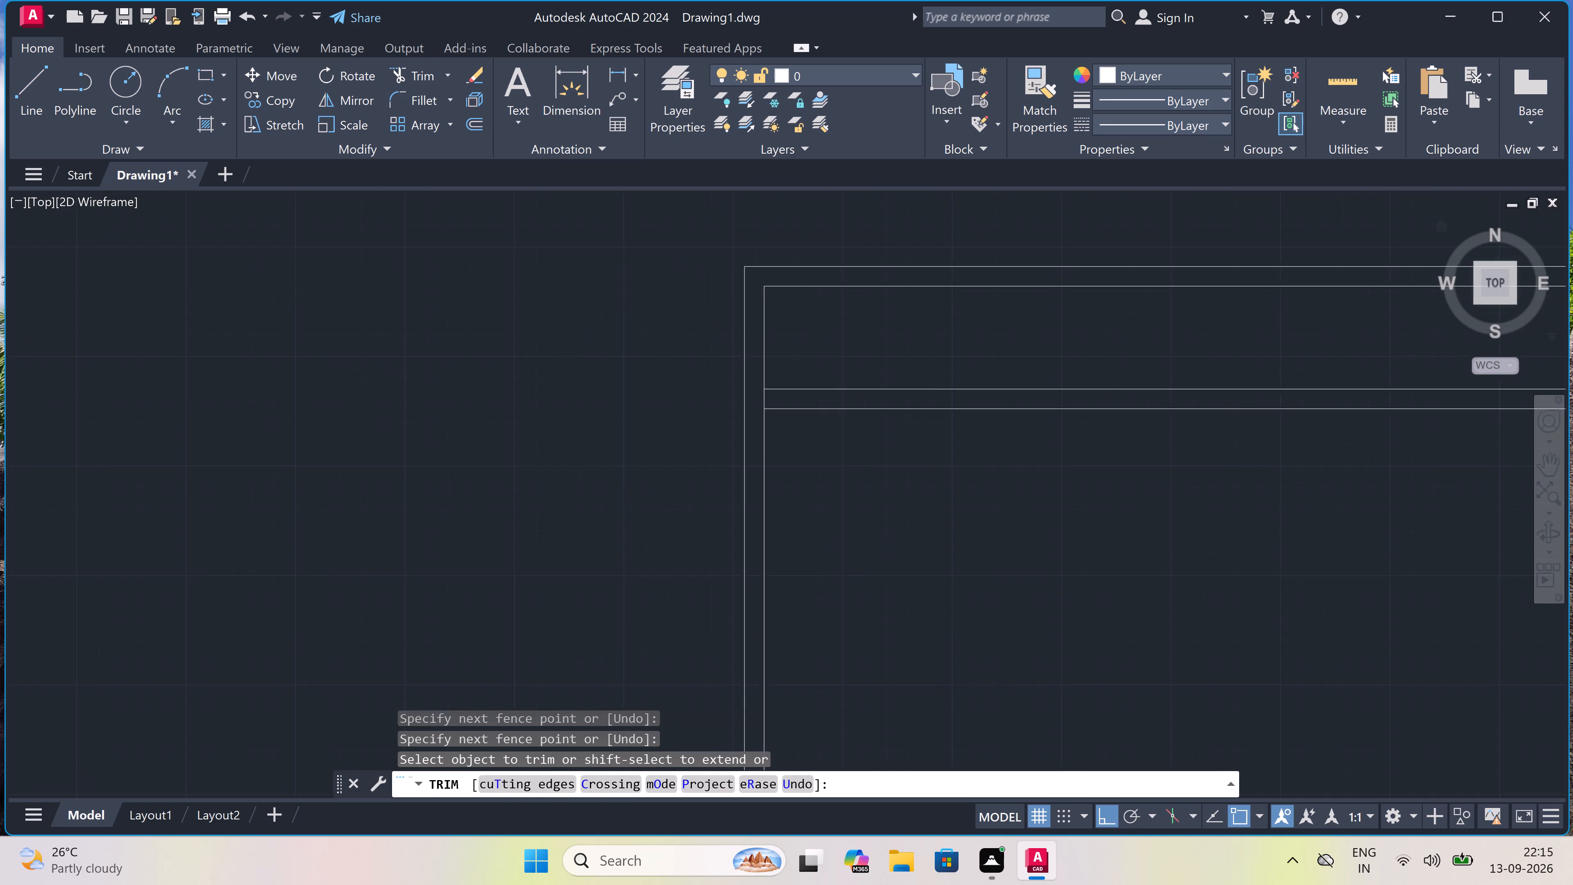
pyautogui.press('Escape')
# Offset the left wall's inner vertical line 13'2" to the right.
pyautogui.scroll(-3, 879, 349)
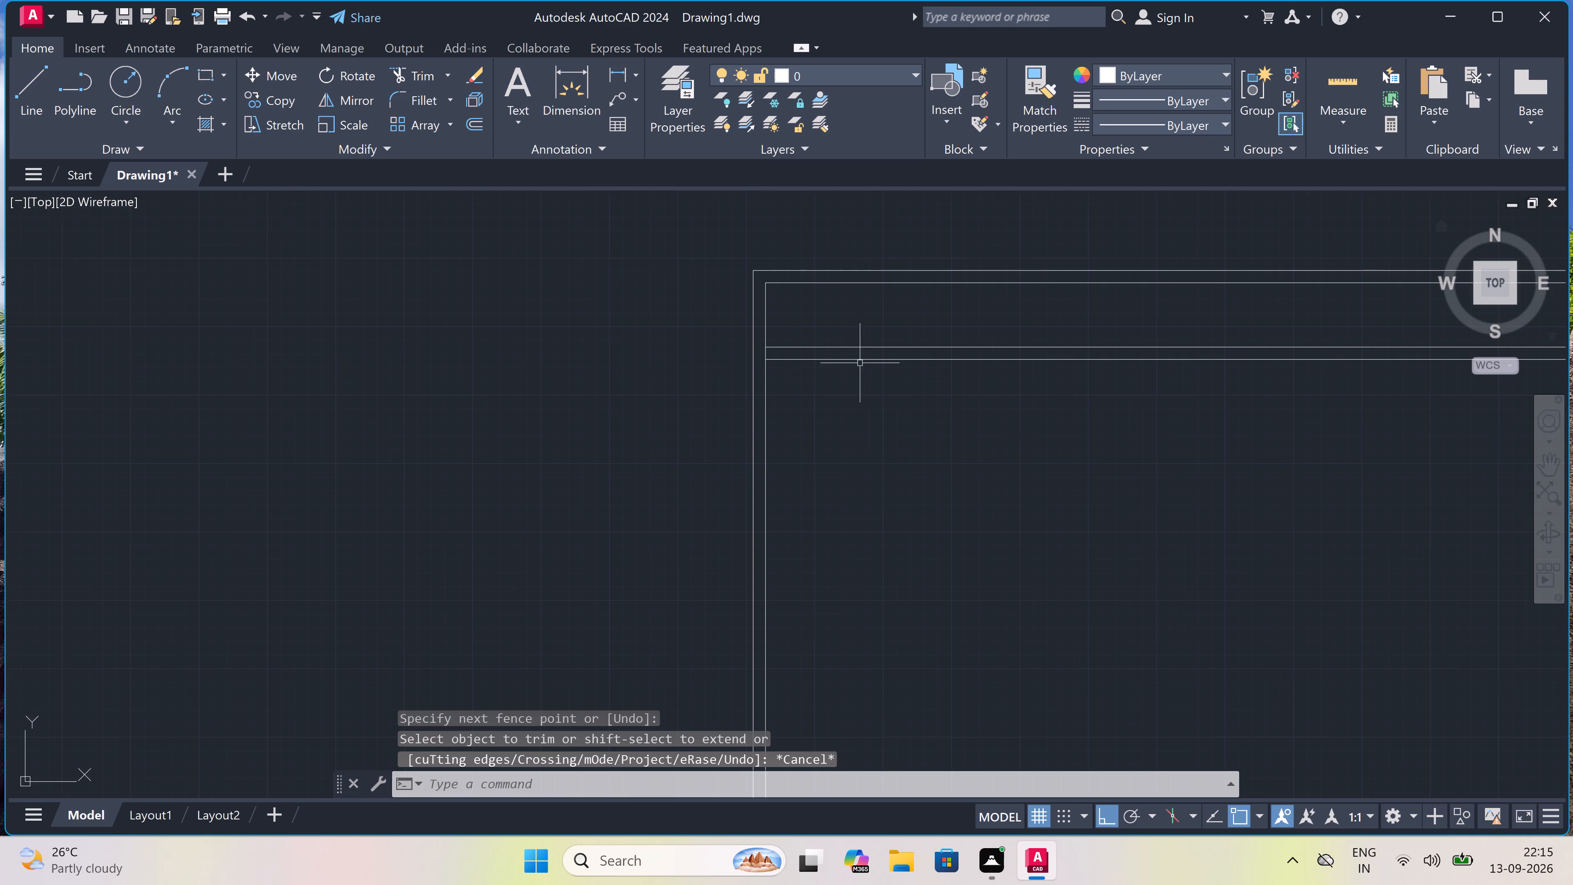
pyautogui.scroll(6, 903, 331)
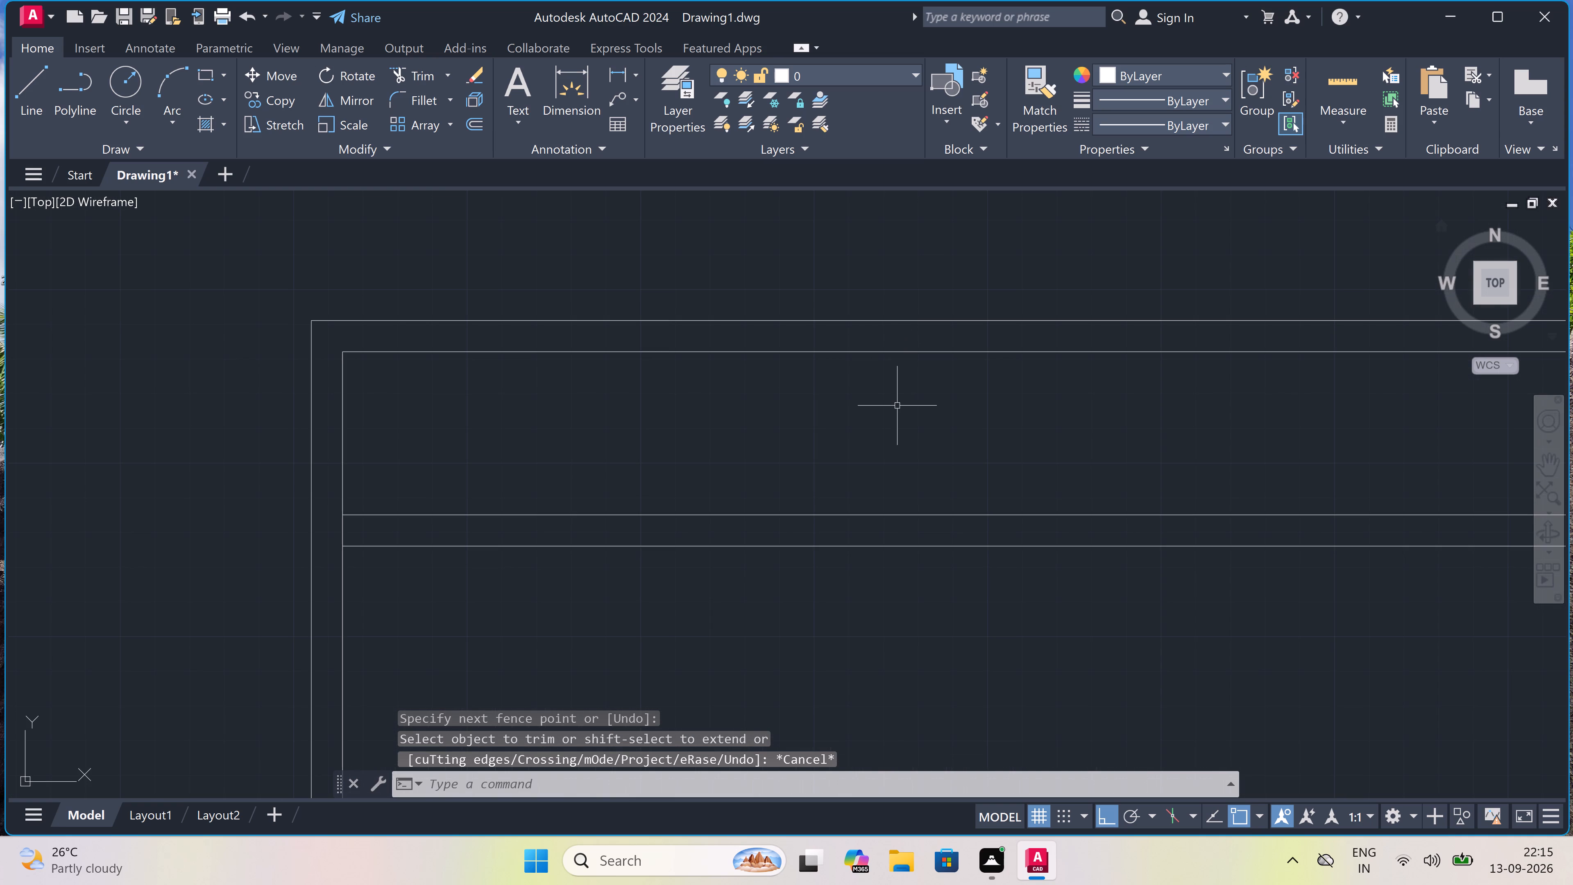
pyautogui.press('o')
pyautogui.press('space')
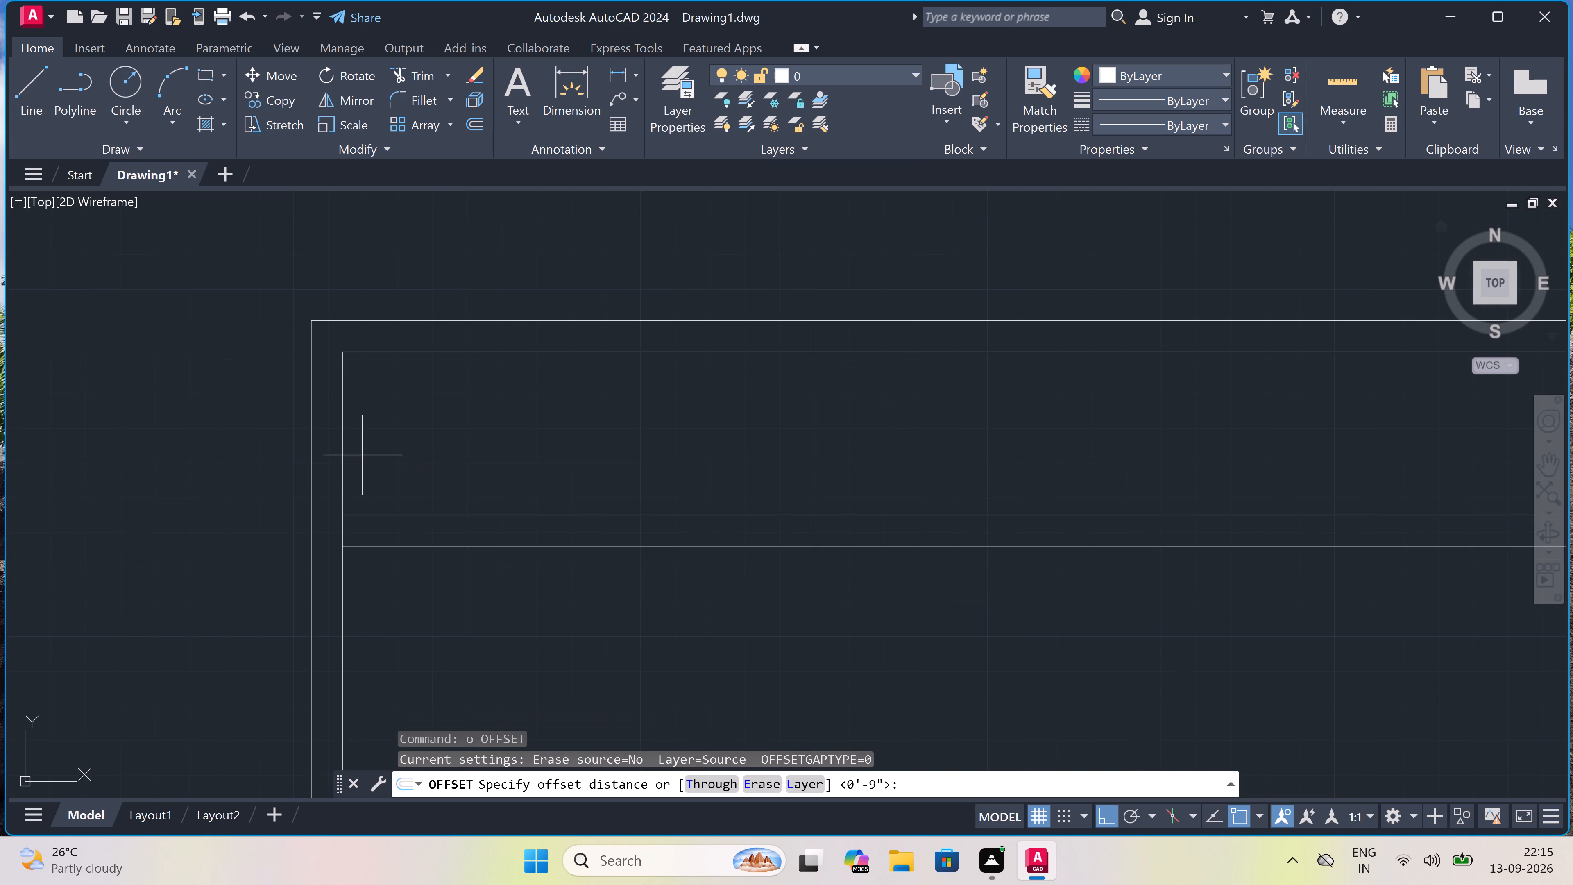
pyautogui.moveTo(343, 446); pyautogui.dragTo(353, 447)
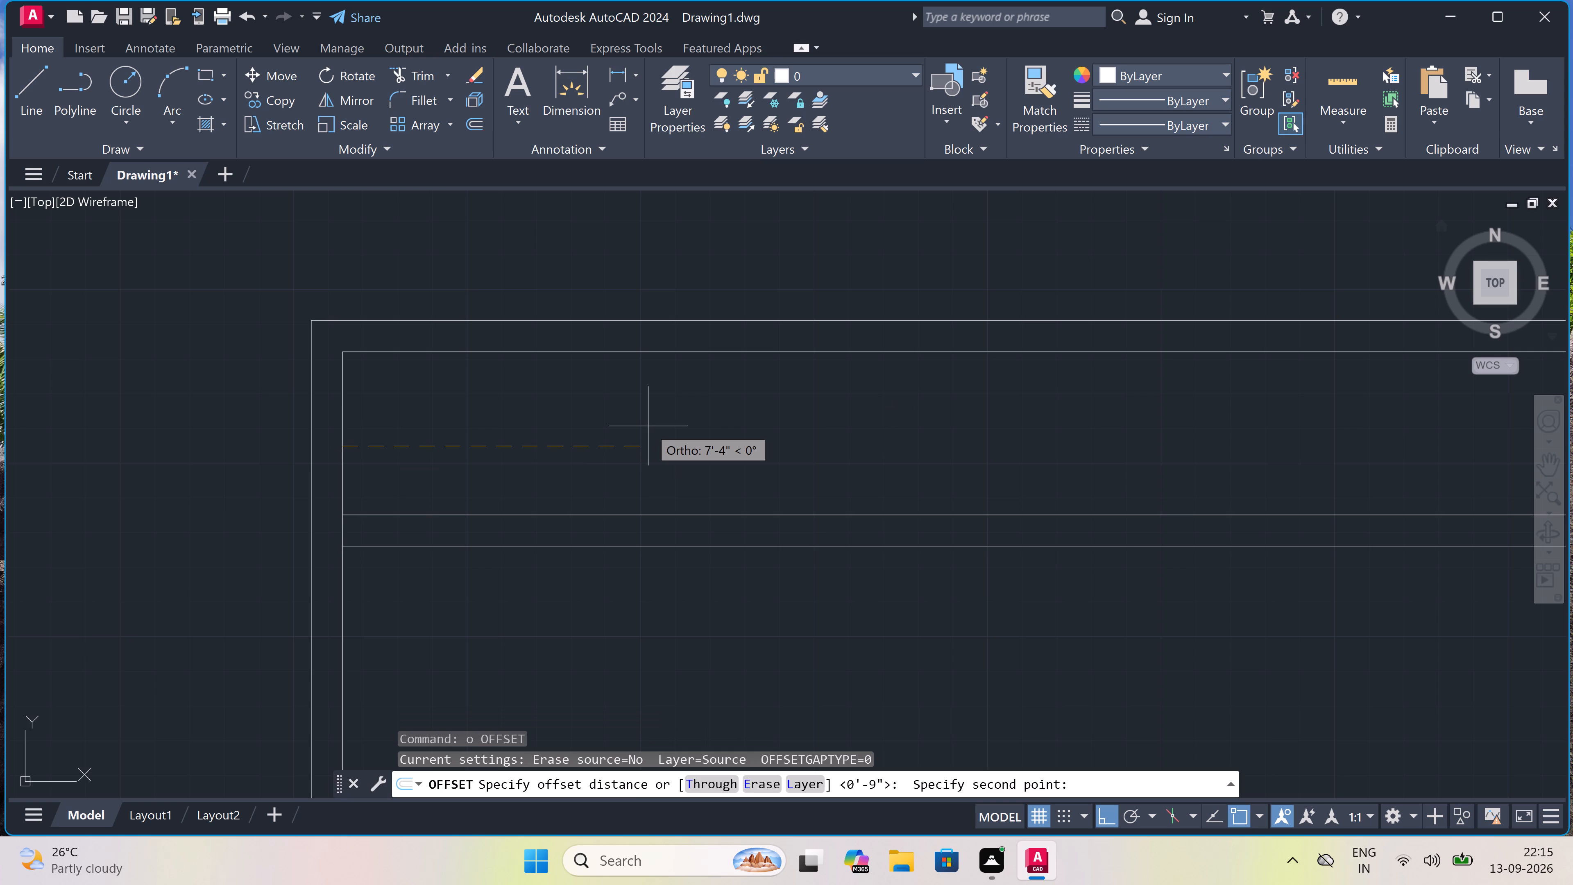
pyautogui.write("13'")
pyautogui.write('2"')
pyautogui.press('space')
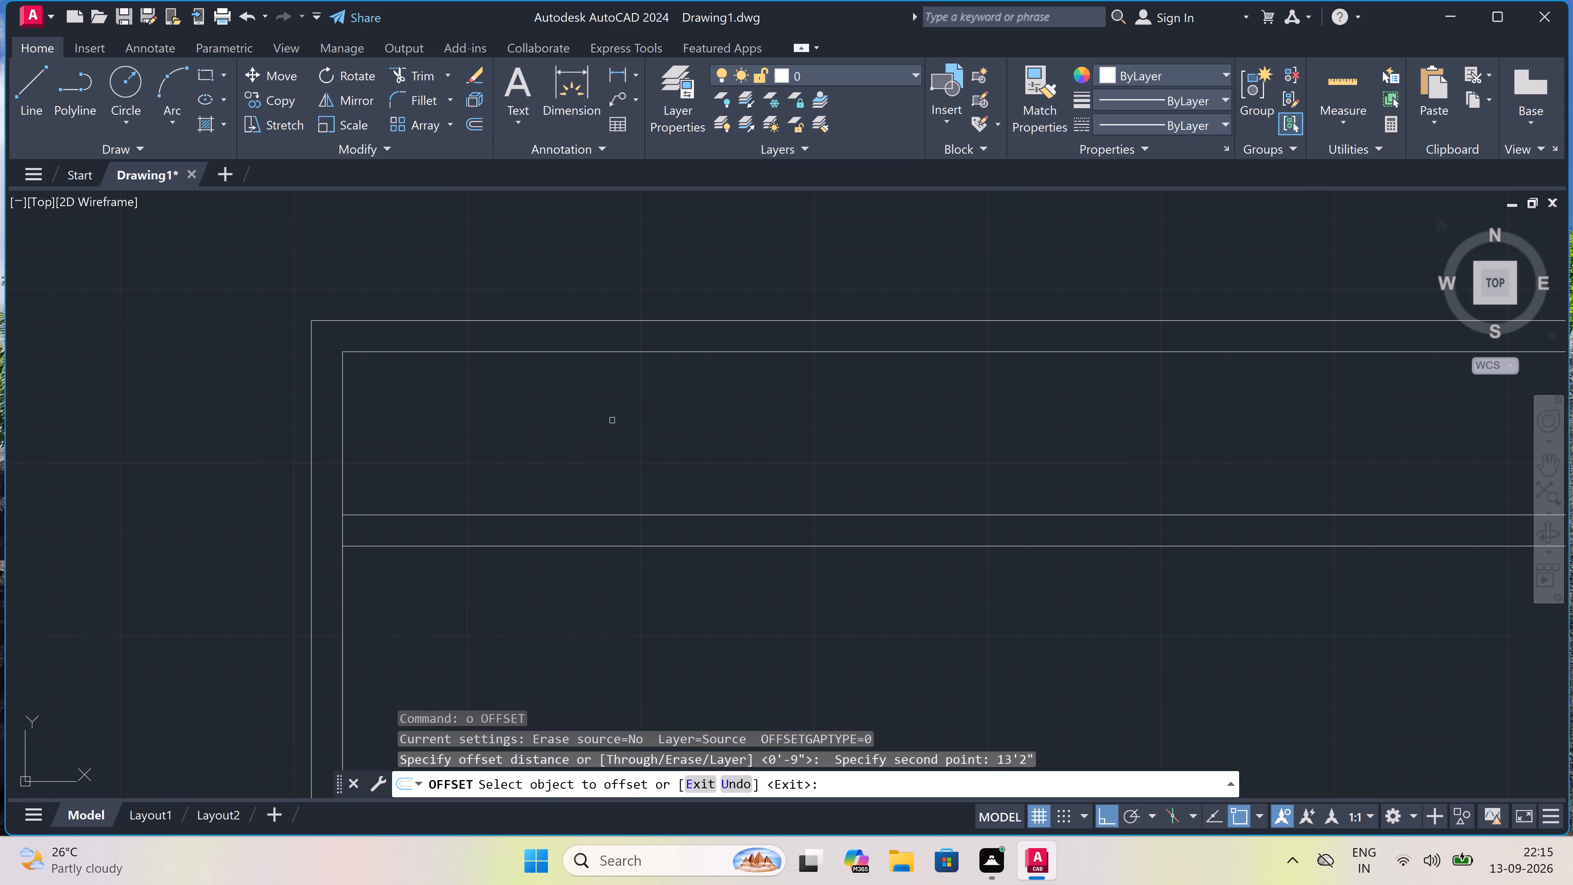
pyautogui.click(342, 439)
pyautogui.click(501, 441)
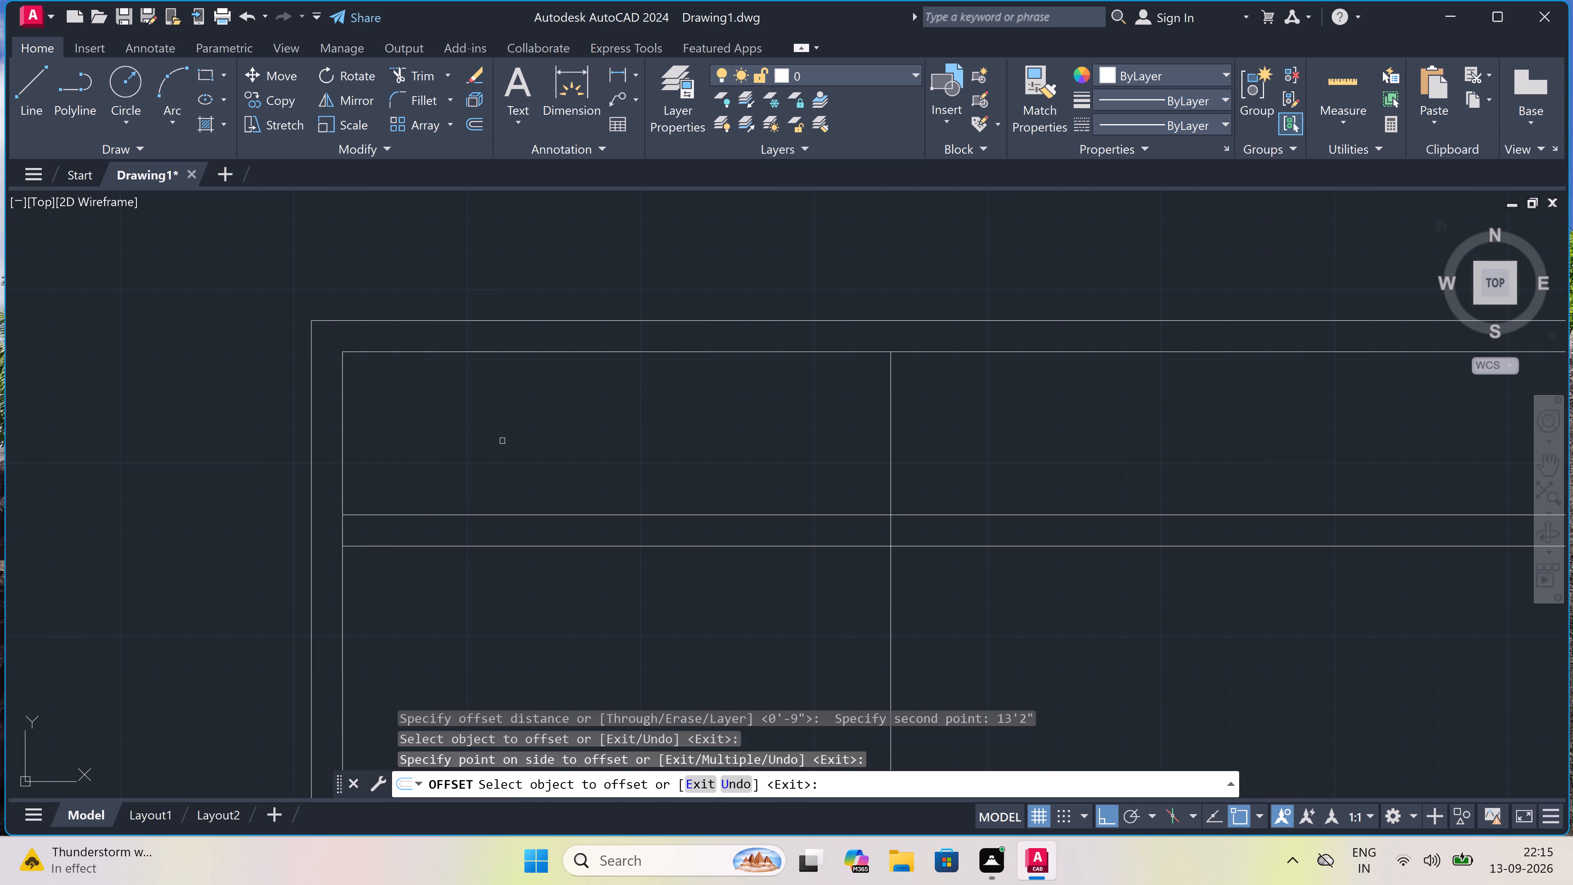
pyautogui.press('Escape')
# Offset the new interior vertical line 9" to the right to form the first partition wall.
pyautogui.press('space')
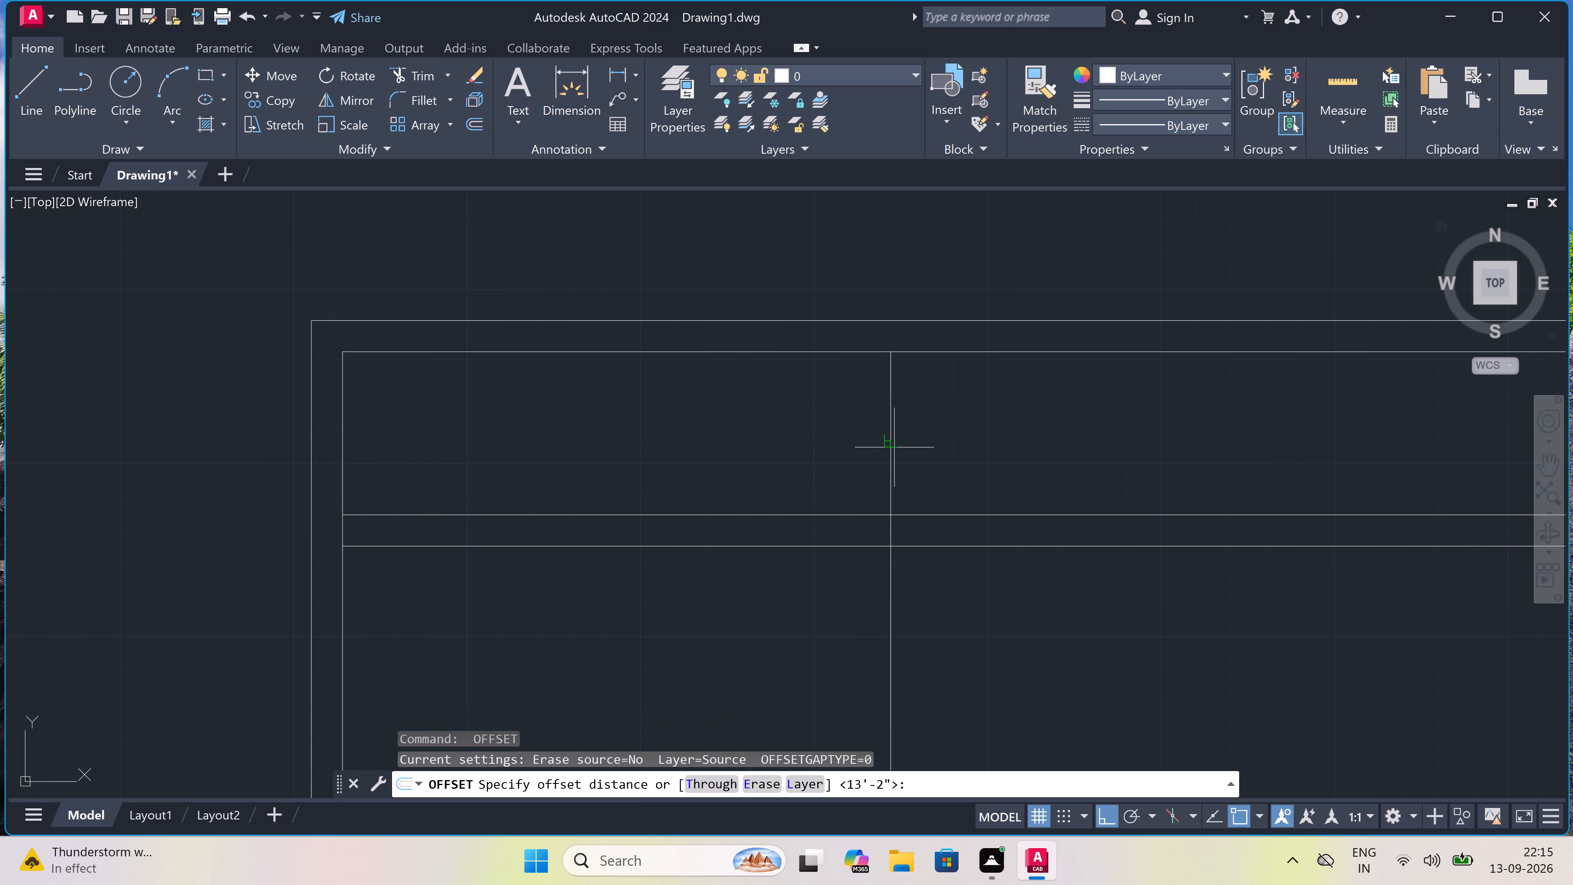
pyautogui.moveTo(891, 442); pyautogui.dragTo(908, 440)
pyautogui.write('9"')
pyautogui.press('space')
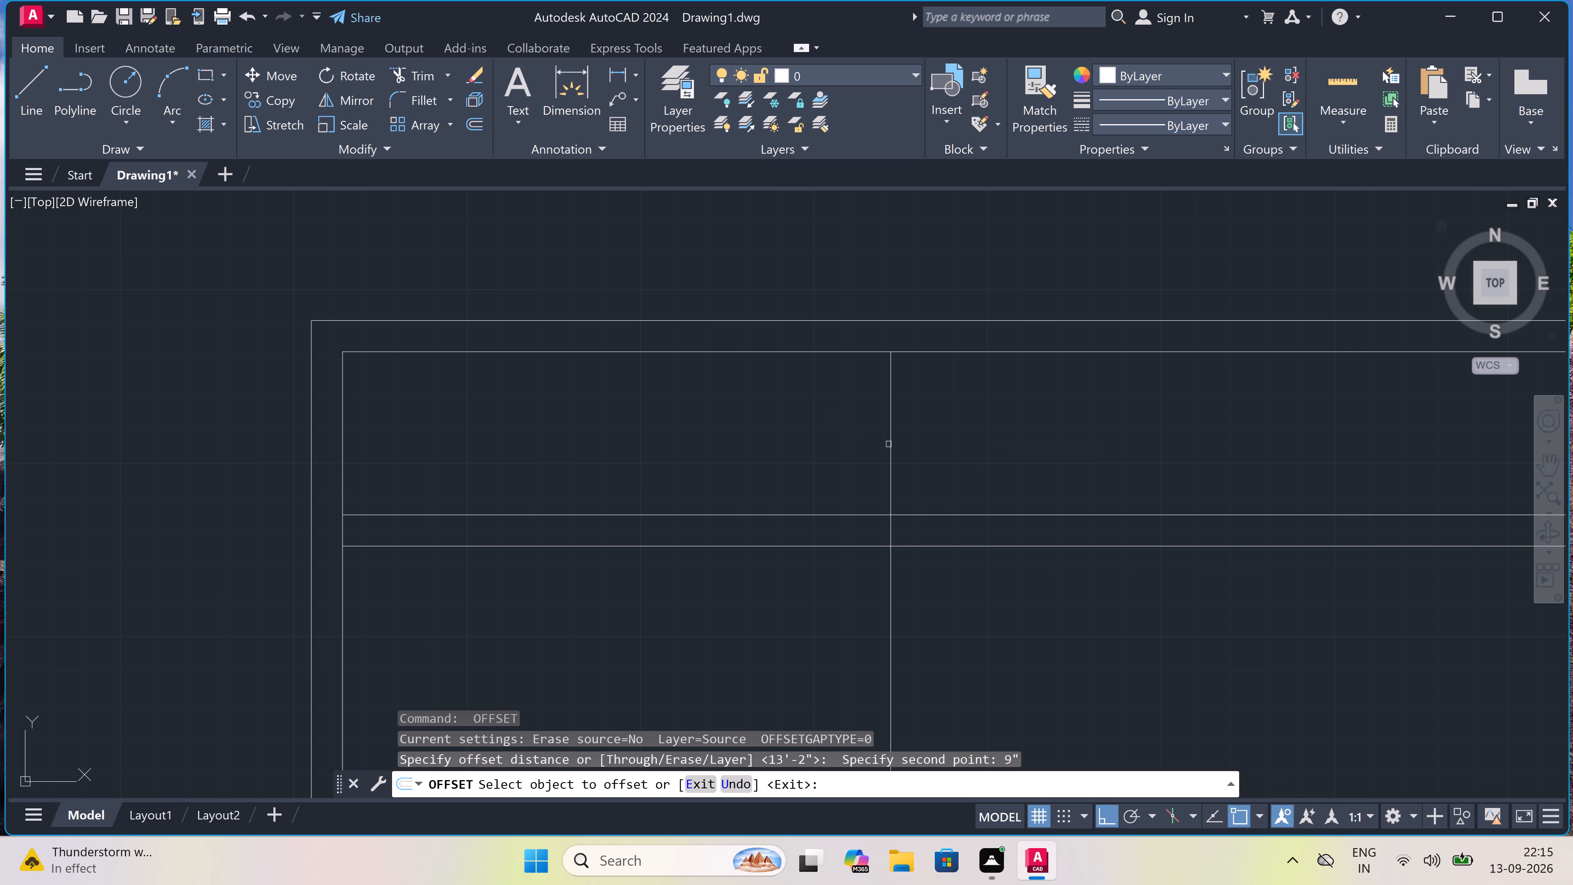
pyautogui.moveTo(890, 444); pyautogui.dragTo(898, 443)
pyautogui.click(952, 444)
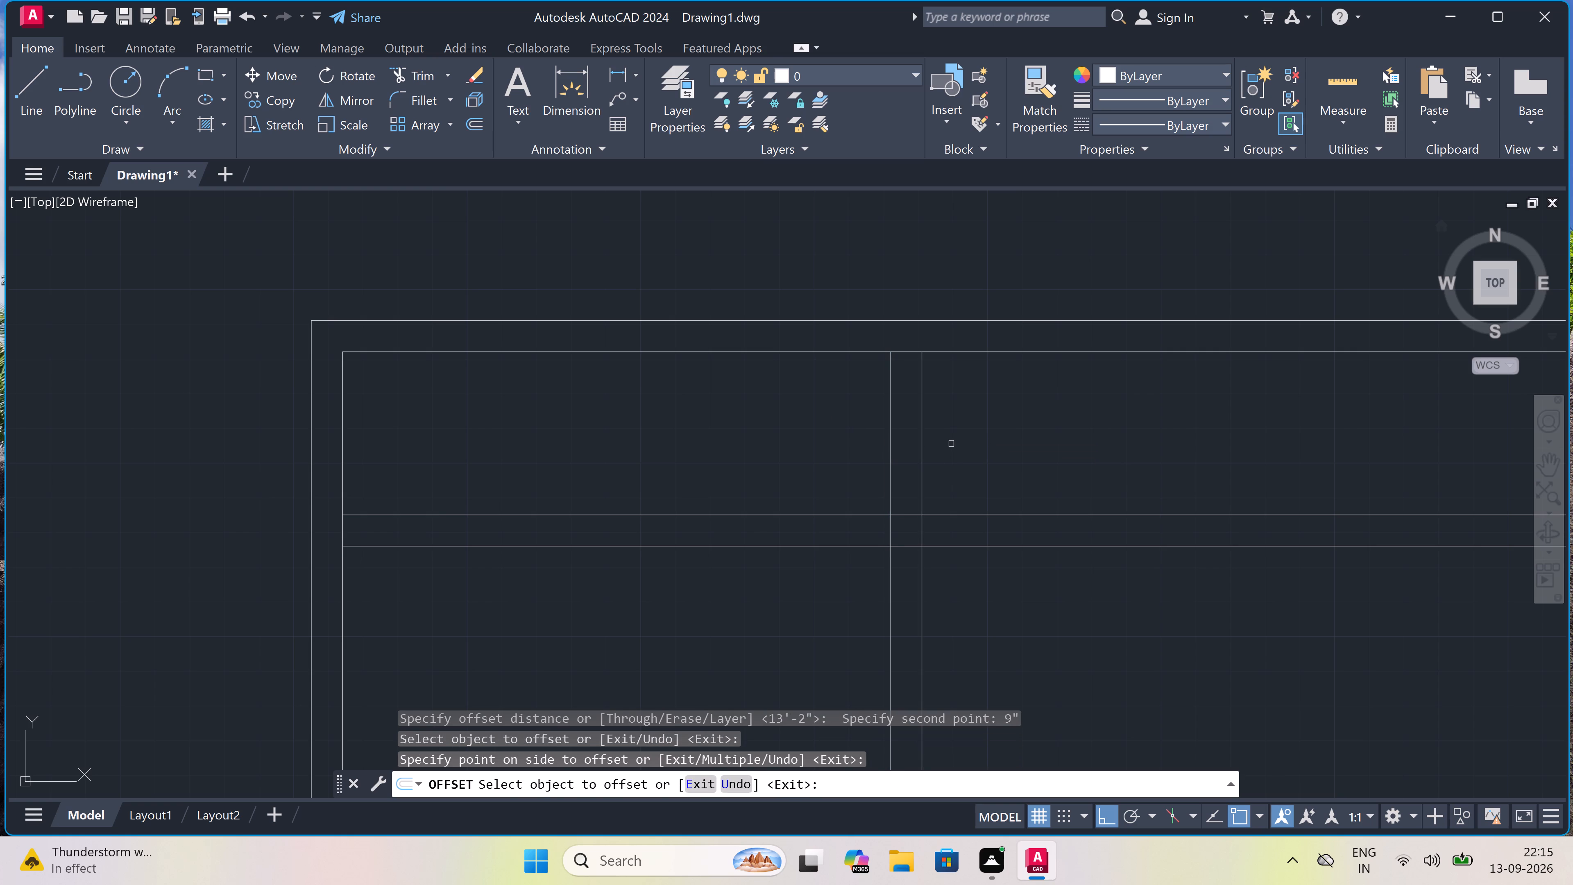
pyautogui.press('Escape')
# Offset the first partition wall's right line 5' to the right.
pyautogui.press('space')
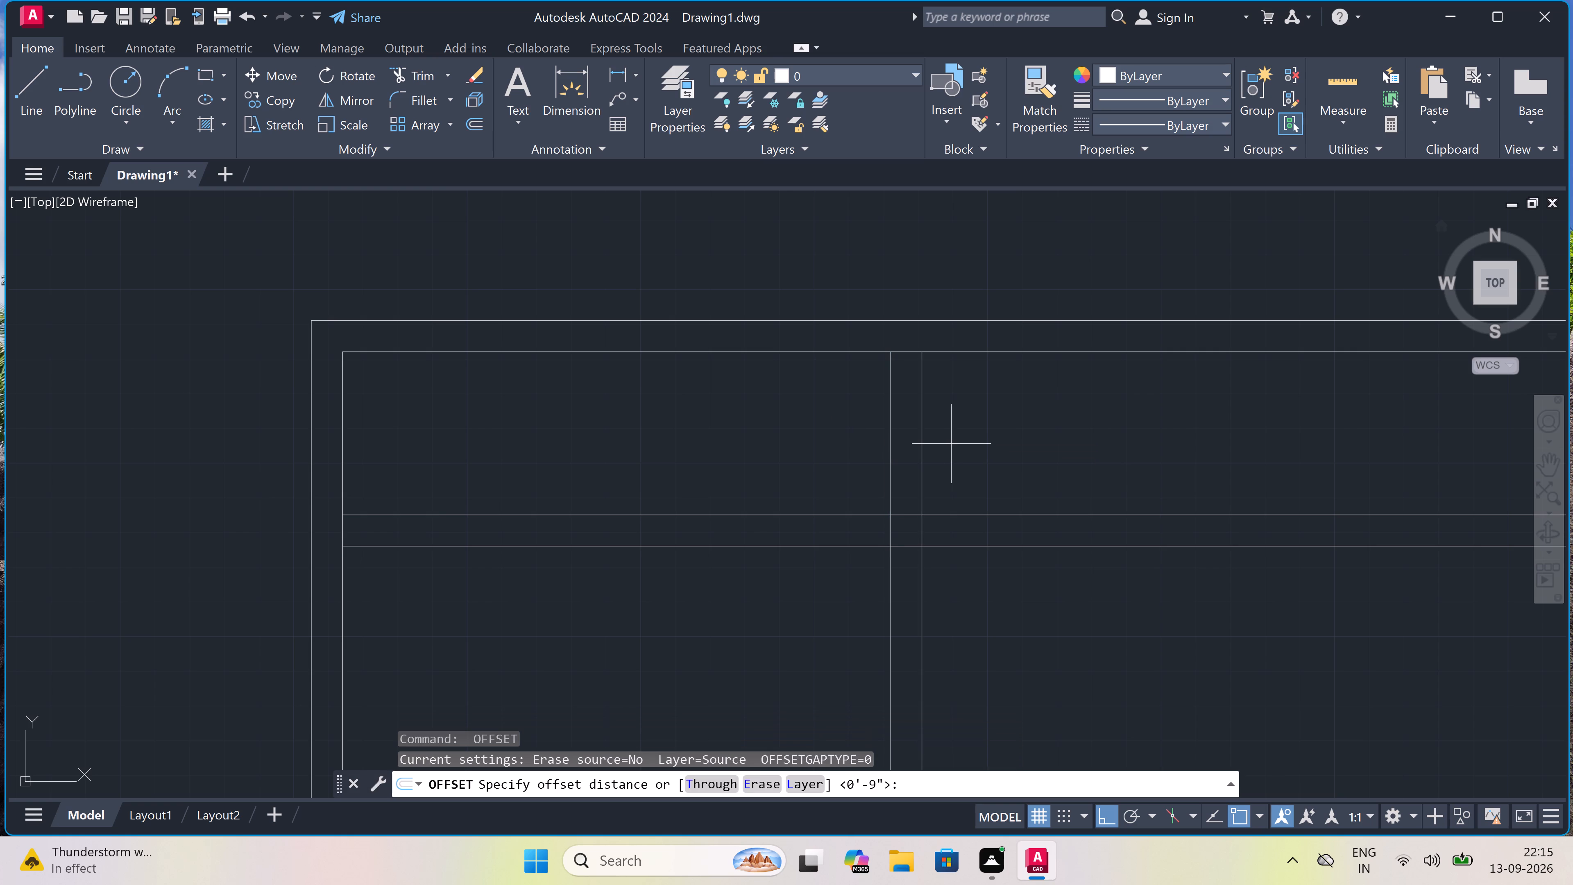
pyautogui.scroll(-4, 832, 454)
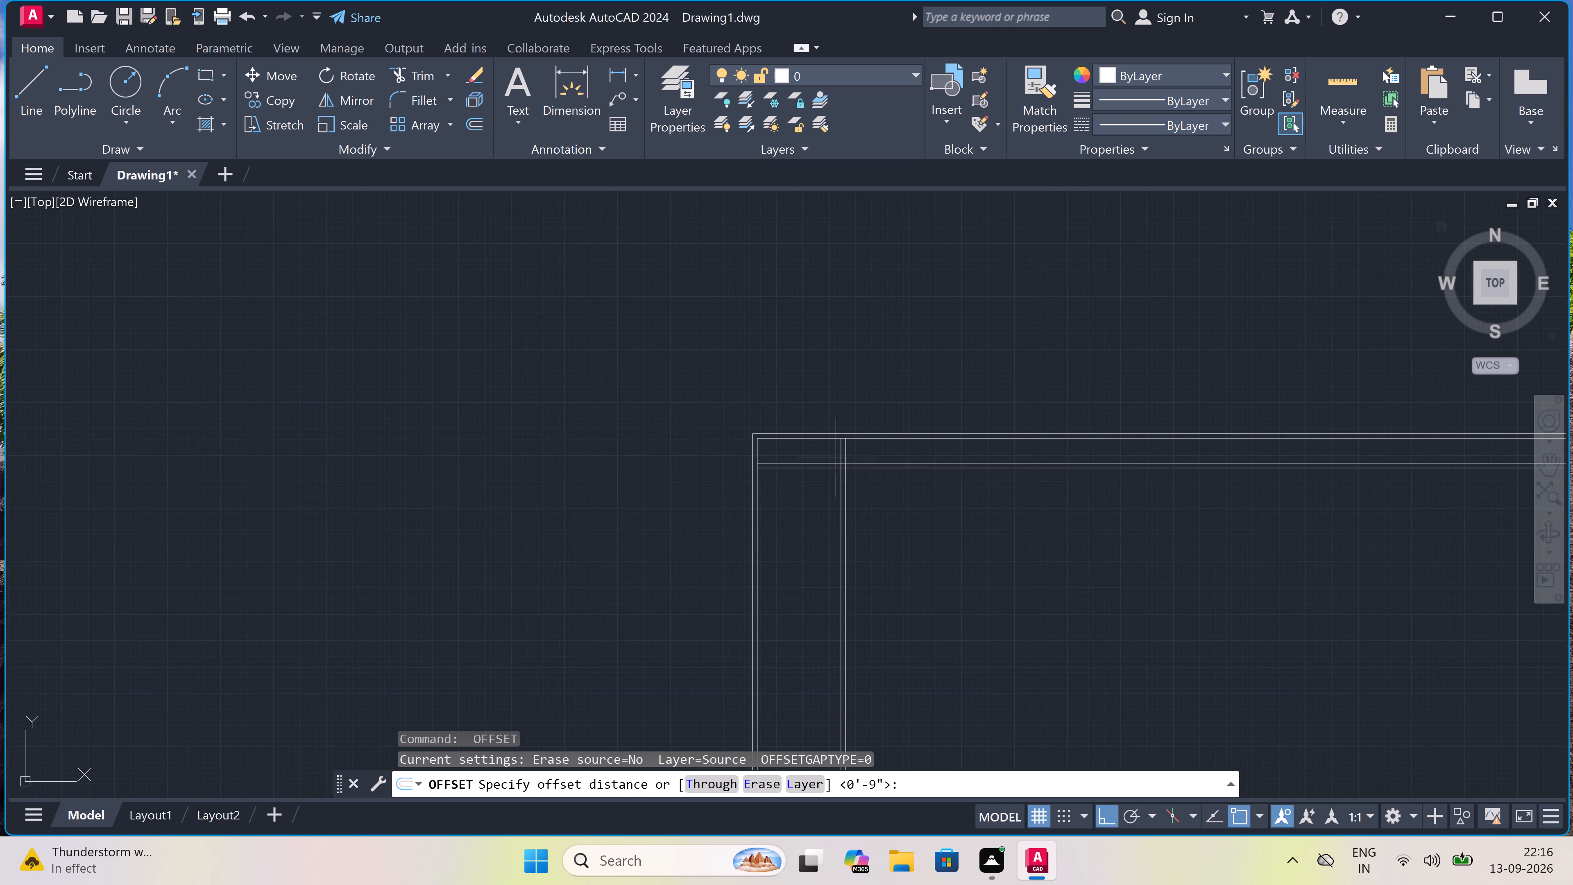
pyautogui.scroll(4, 884, 454)
pyautogui.scroll(2, 717, 455)
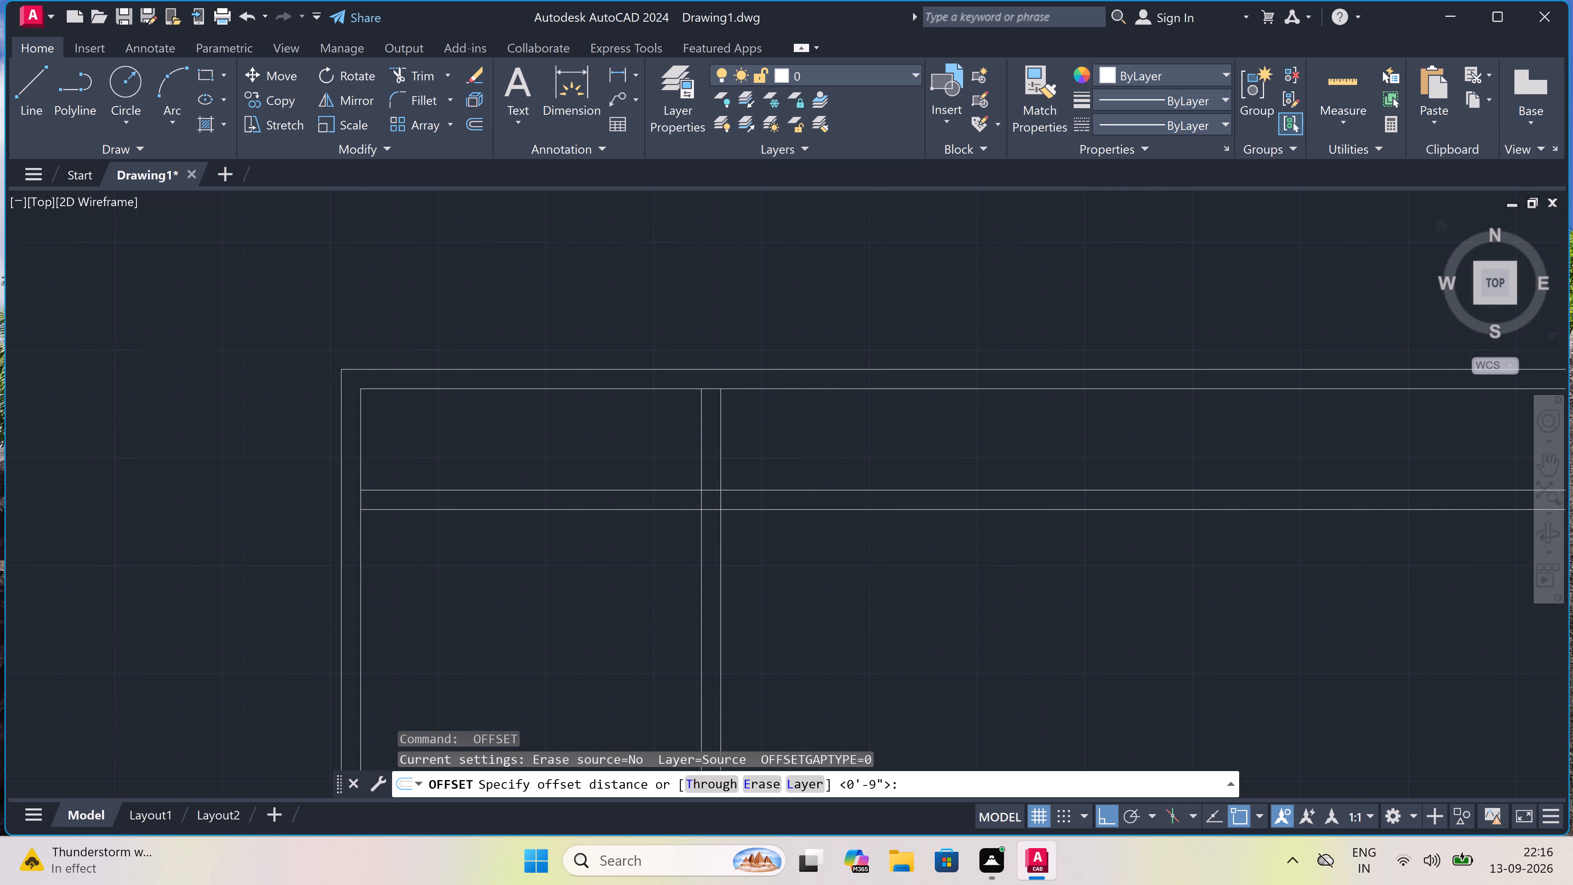
pyautogui.moveTo(721, 442); pyautogui.dragTo(737, 442)
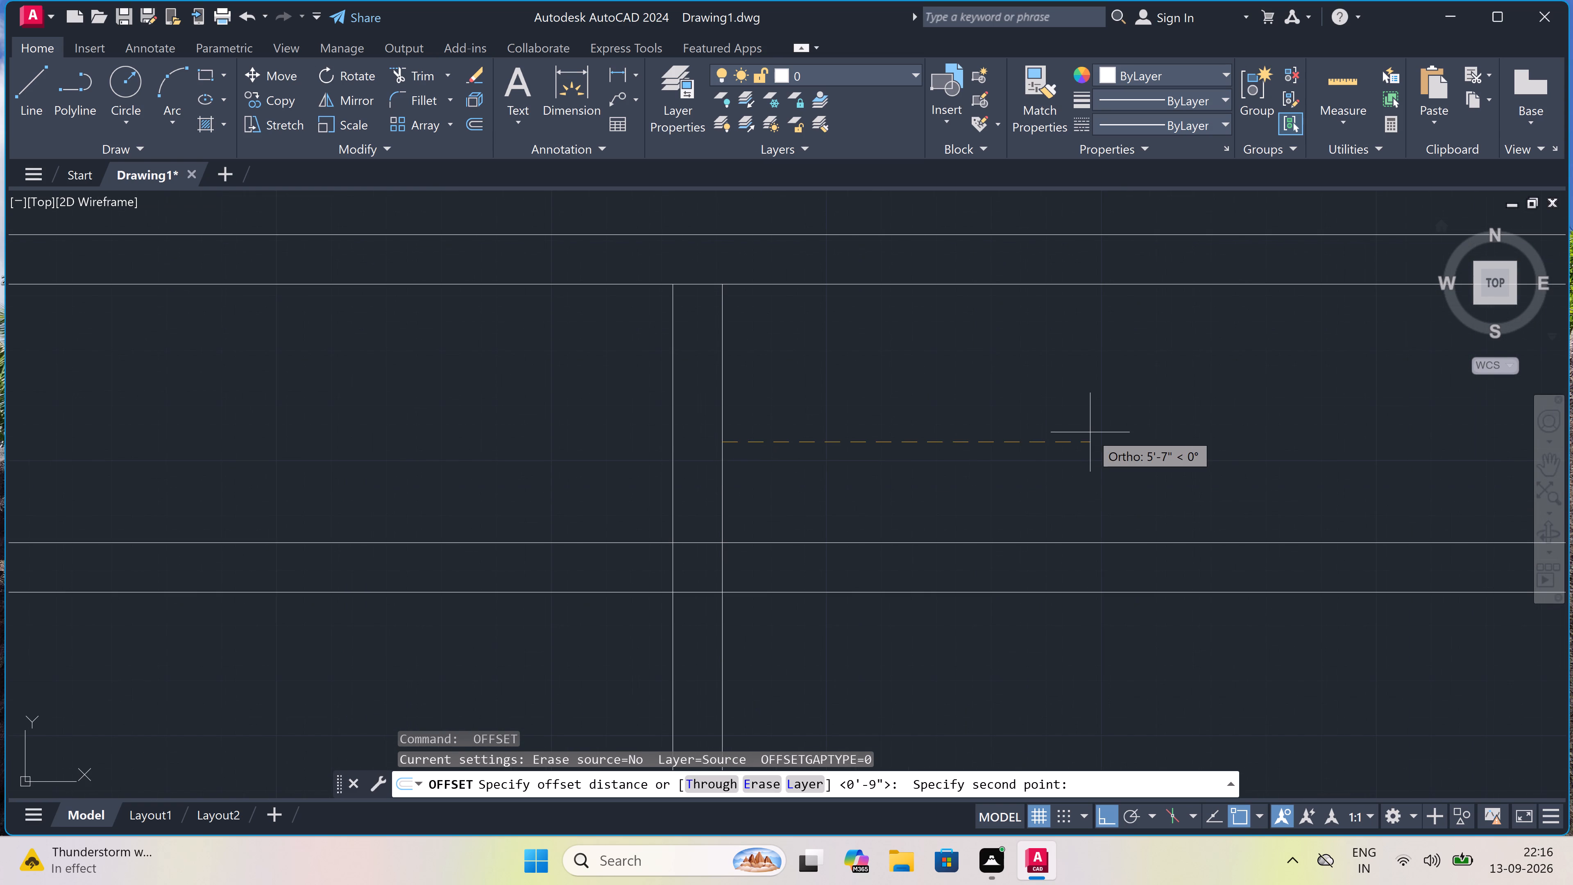
pyautogui.write("5'")
pyautogui.press('space')
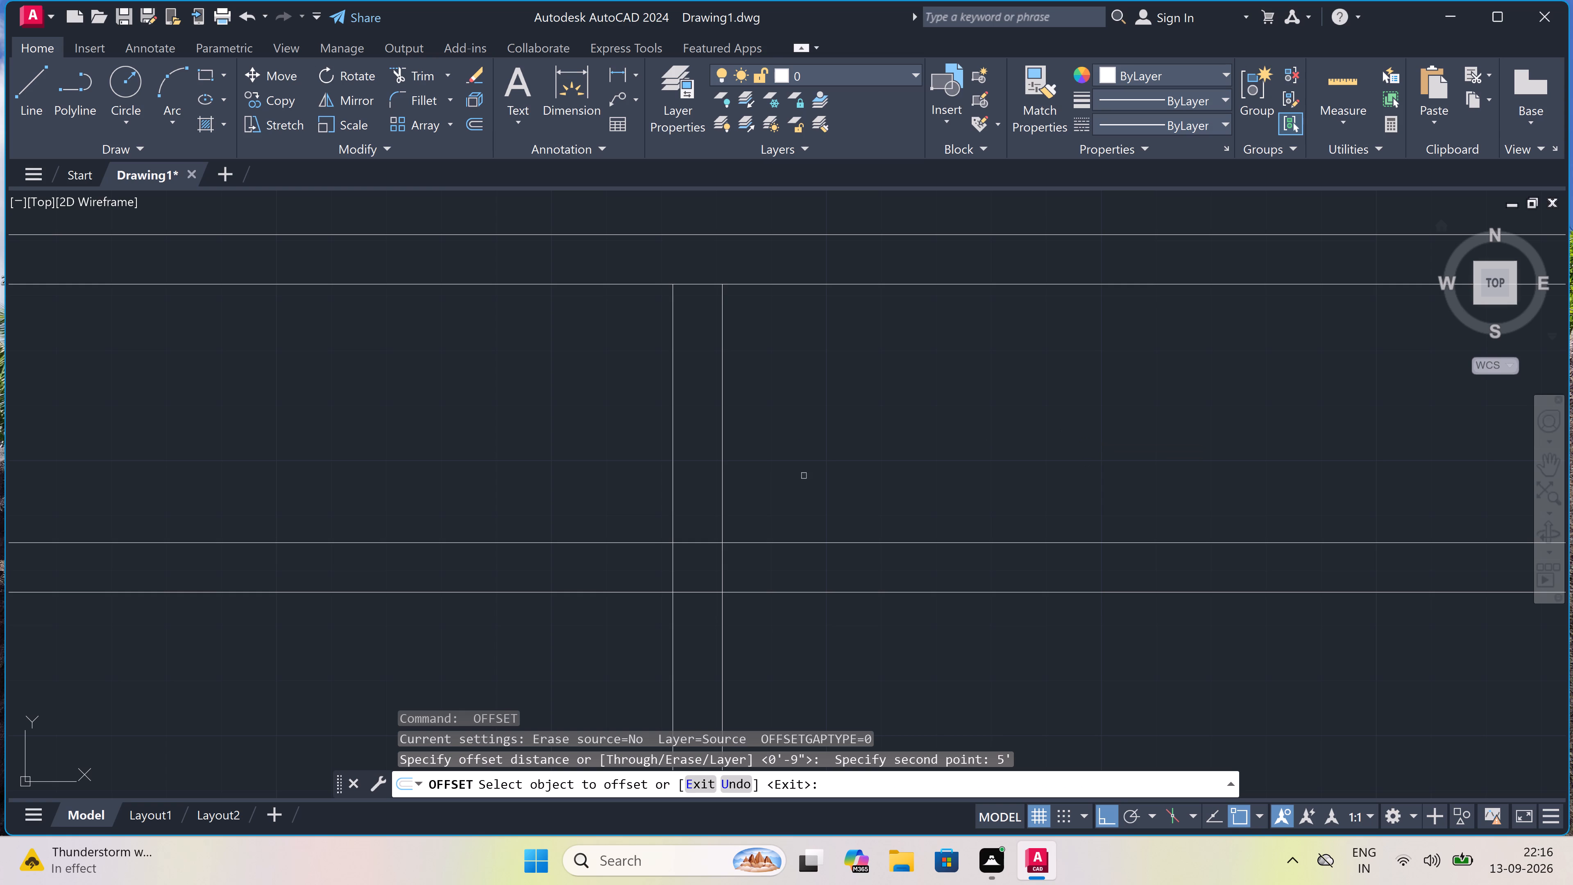
pyautogui.click(725, 466)
pyautogui.click(754, 461)
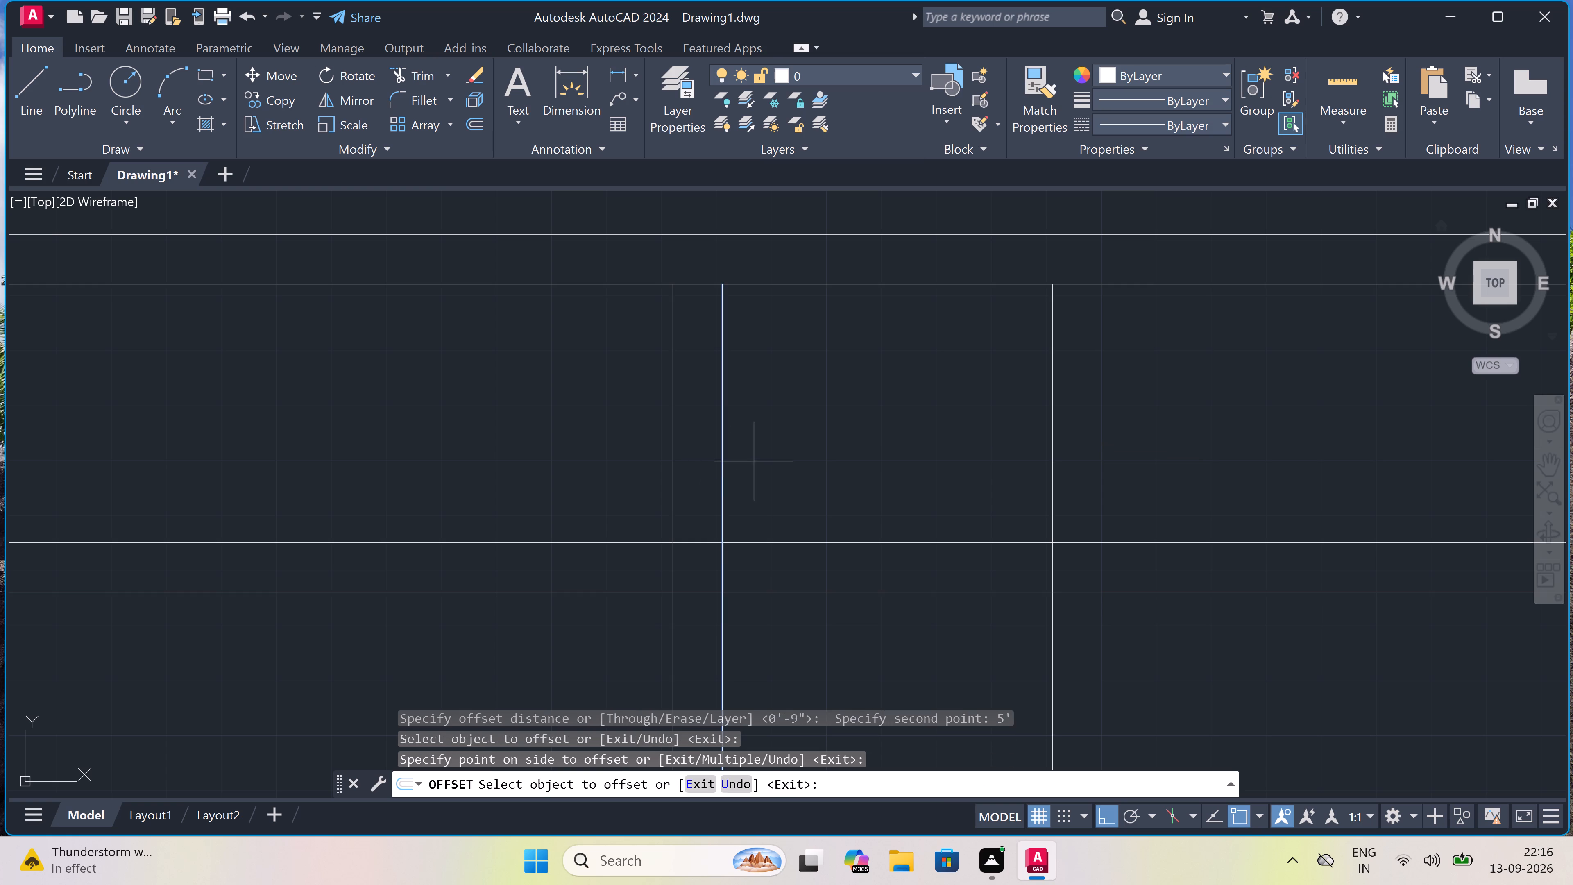
pyautogui.scroll(-5, 755, 458)
pyautogui.scroll(3, 887, 458)
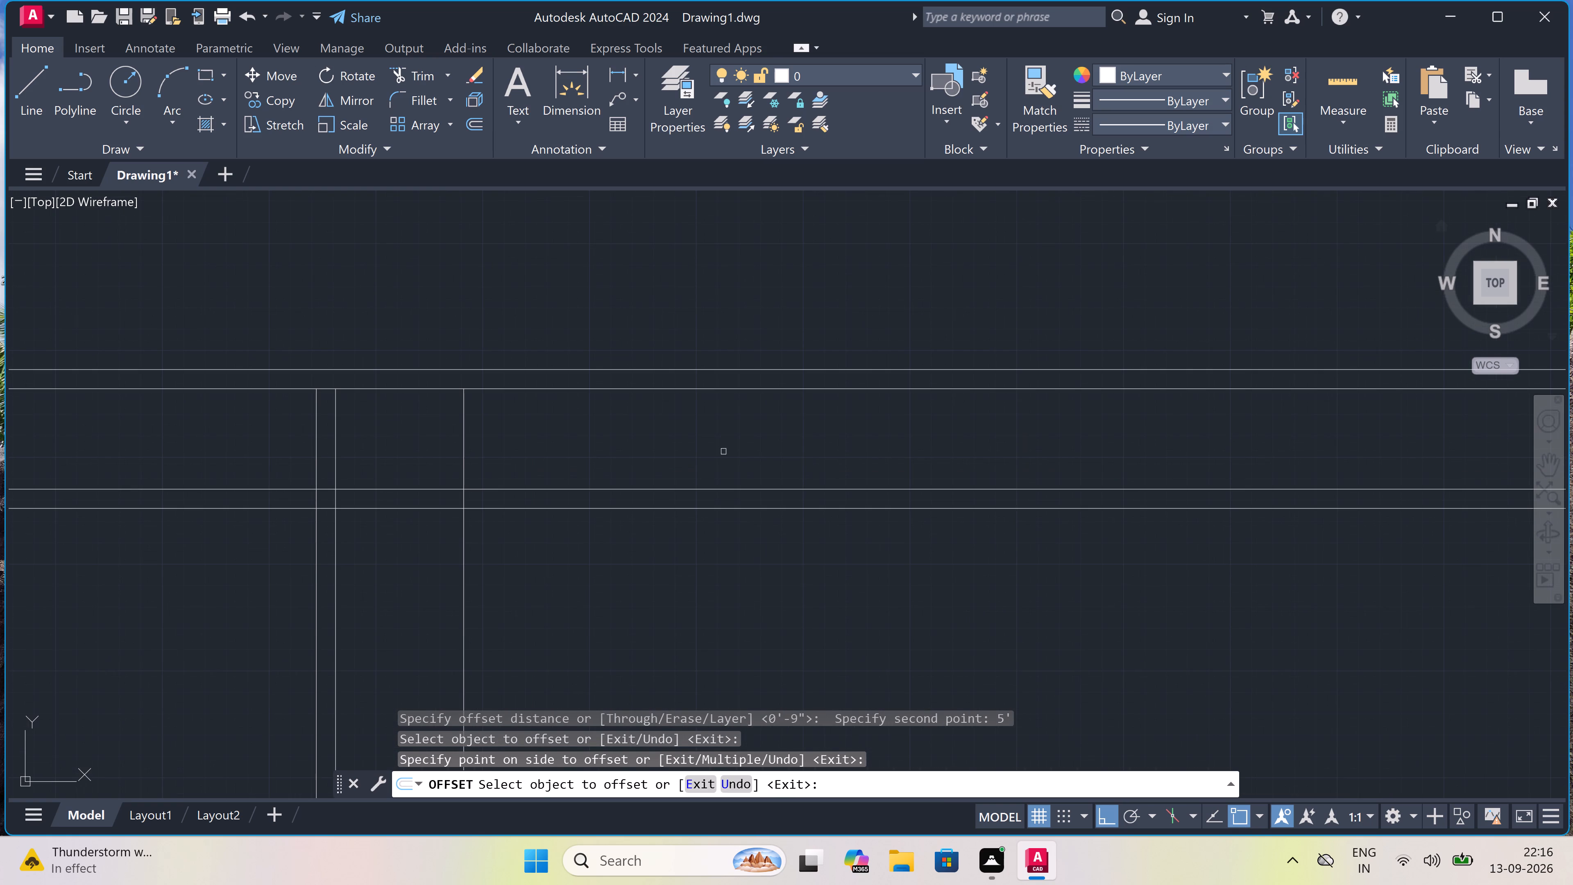
pyautogui.scroll(1, 397, 472)
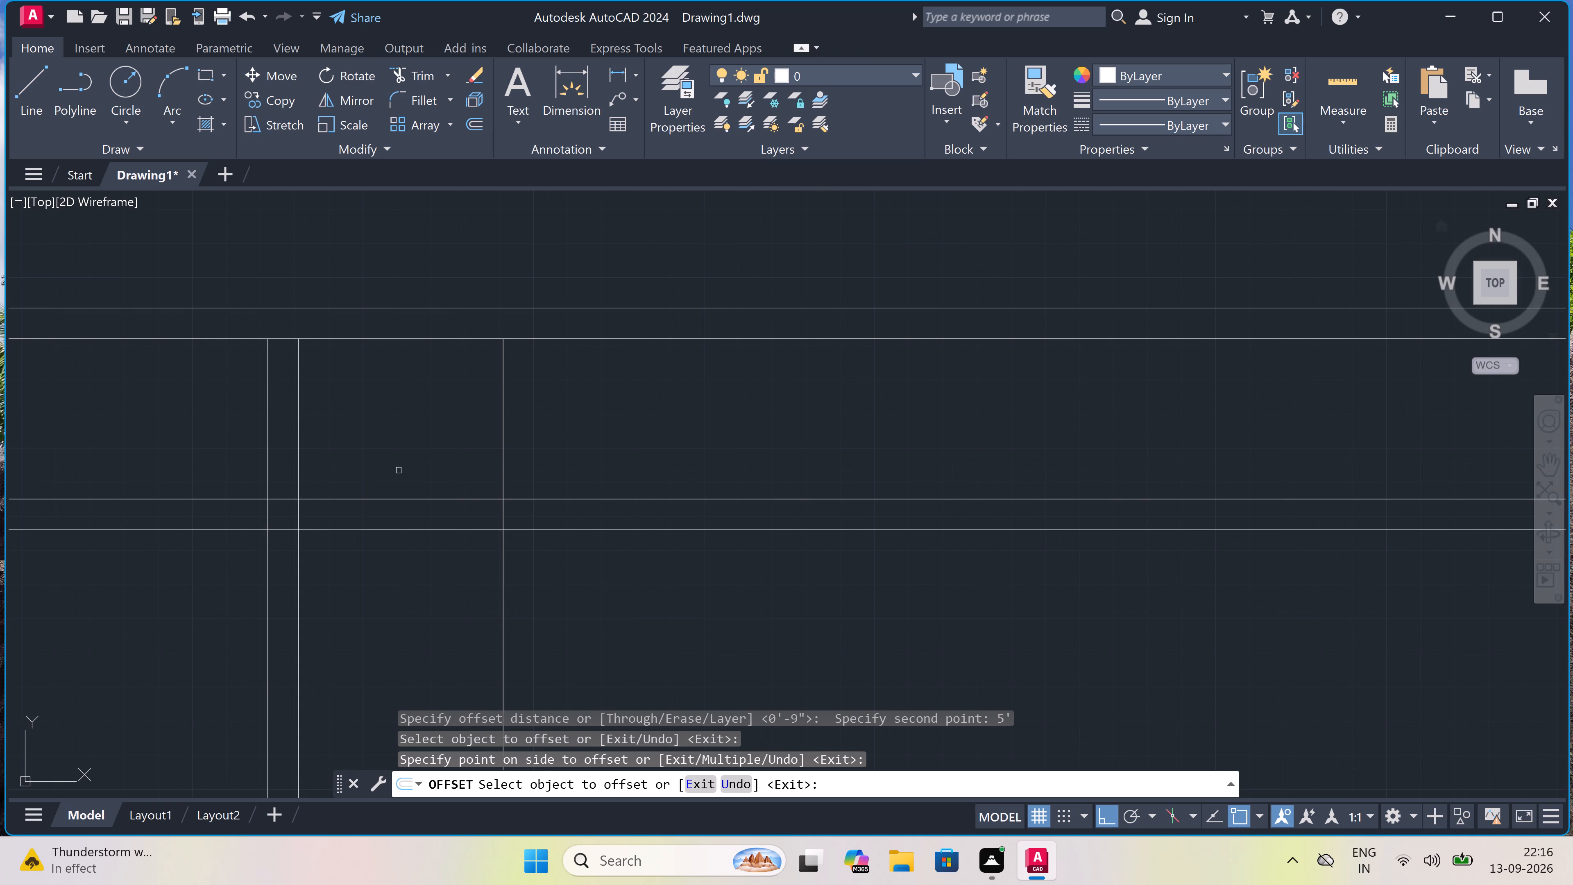
pyautogui.press('Escape')
# Offset the newest vertical line 9" to the right to form the second partition wall.
pyautogui.press('space')
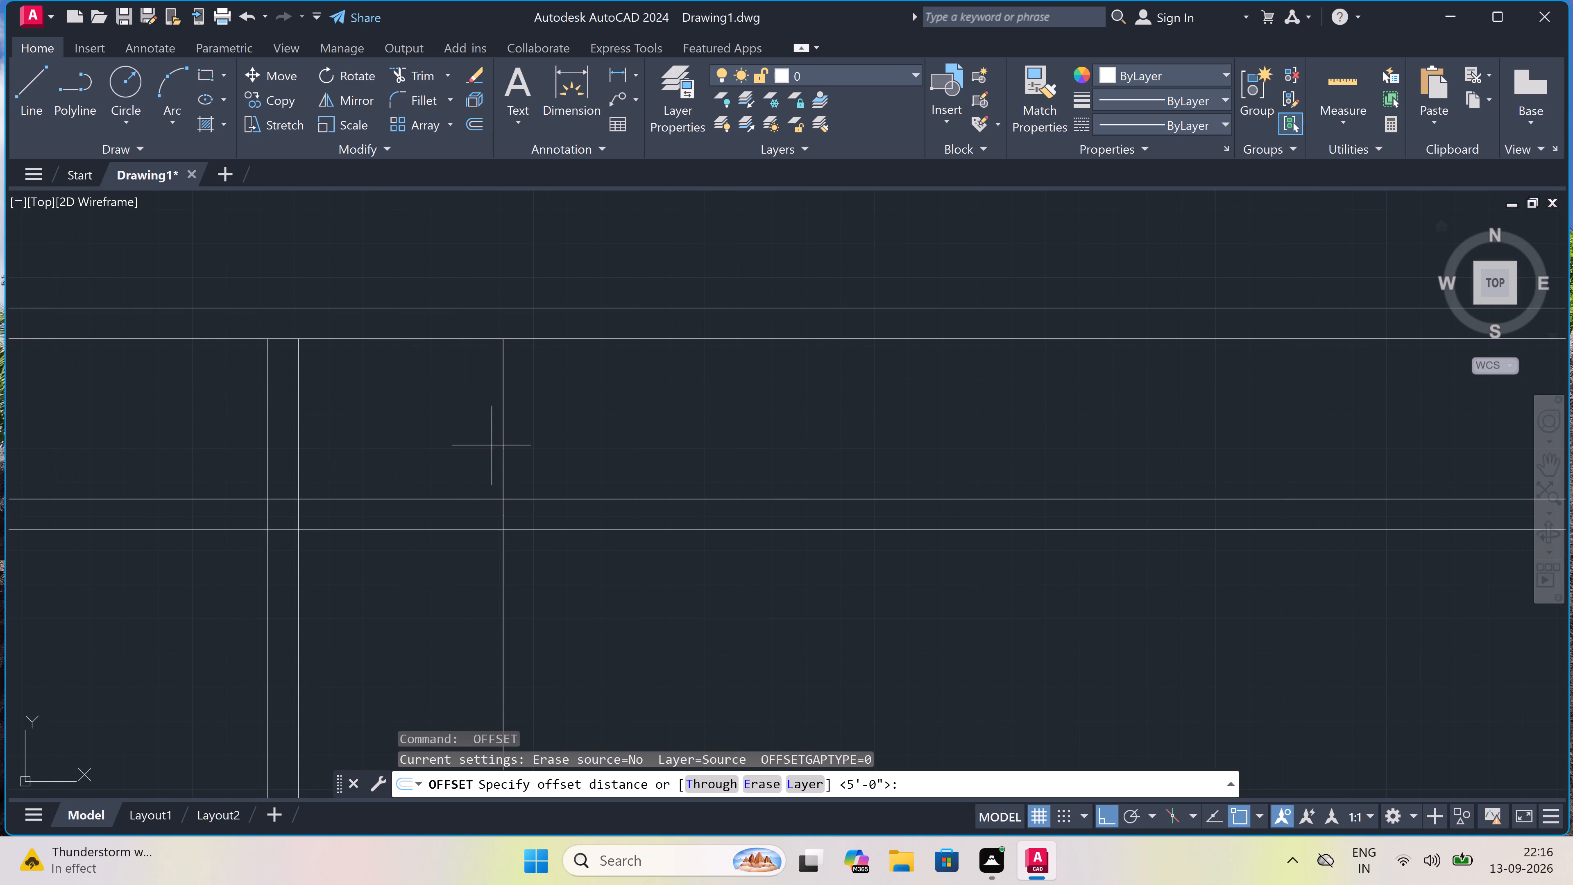
pyautogui.click(507, 436)
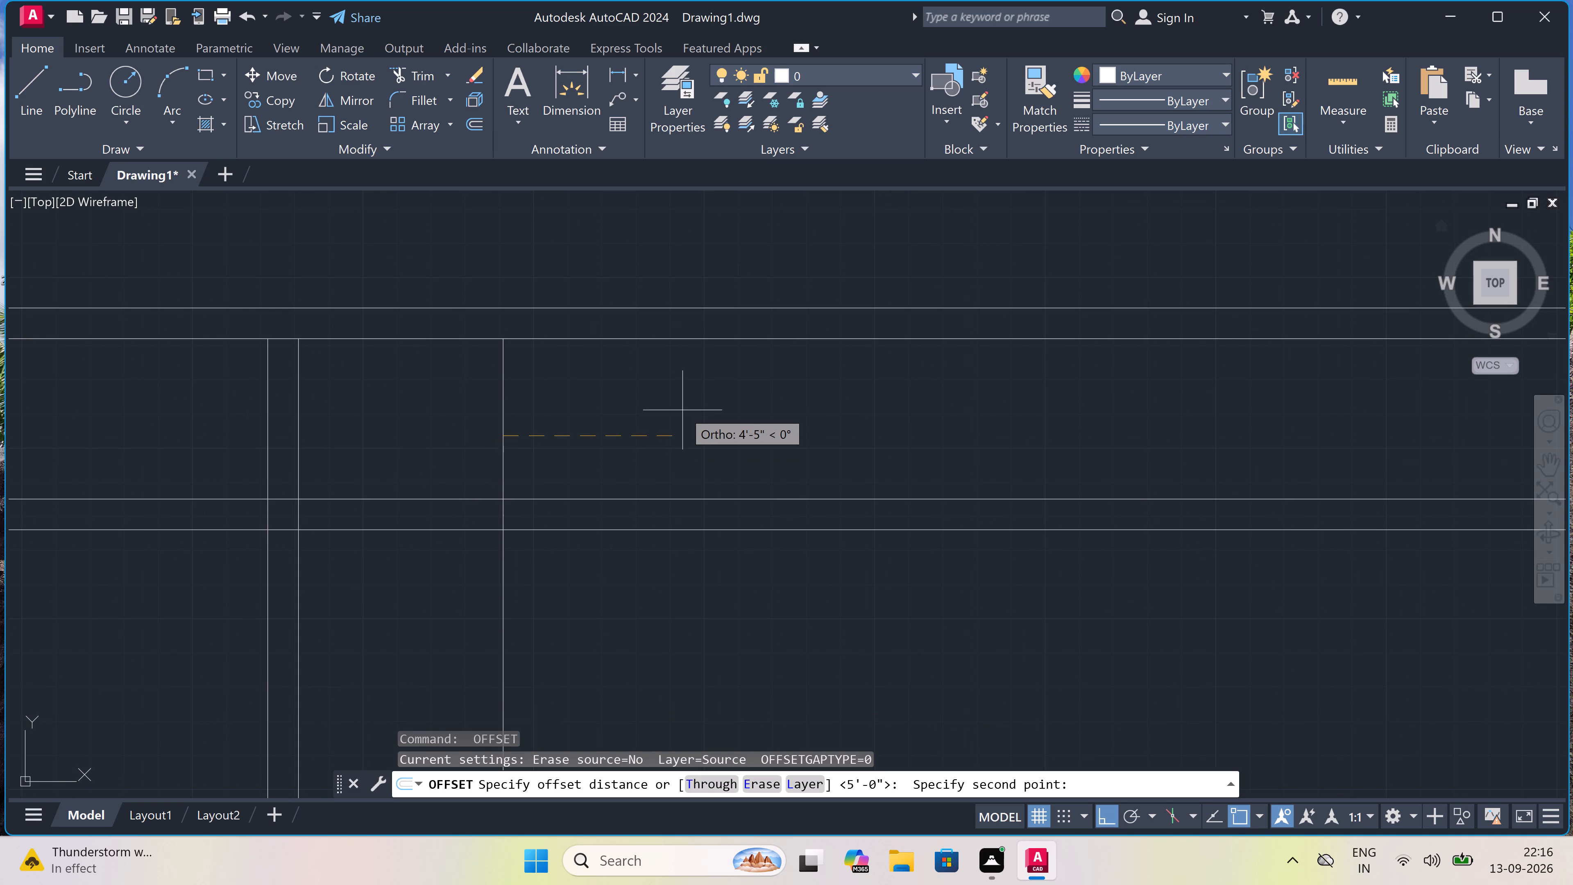
pyautogui.write('9"')
pyautogui.press('space')
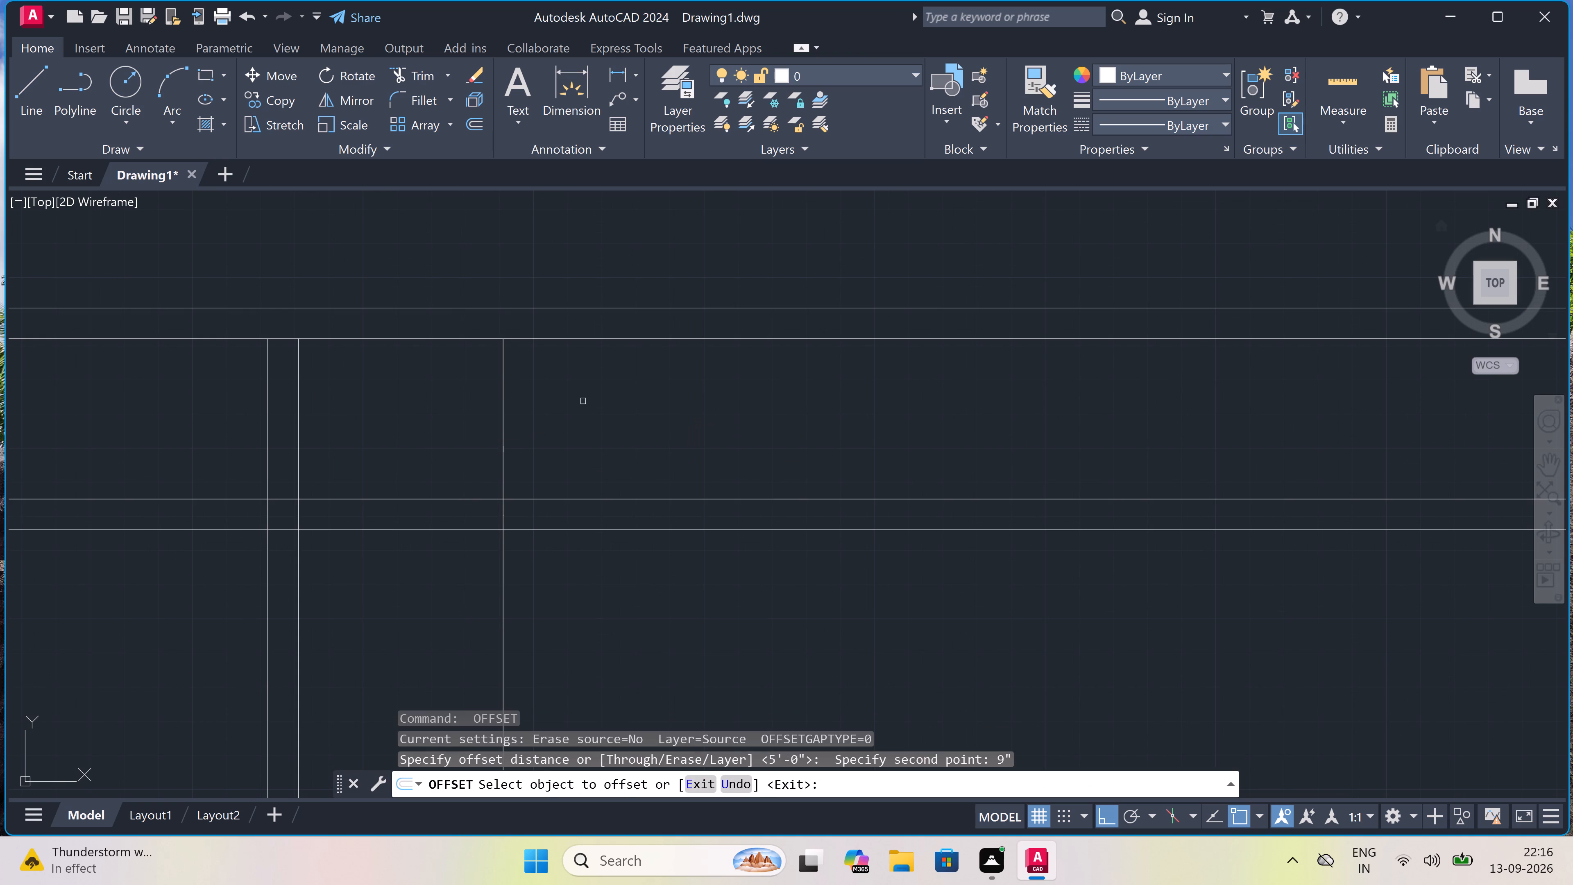
pyautogui.moveTo(504, 410); pyautogui.dragTo(509, 410)
pyautogui.click(548, 409)
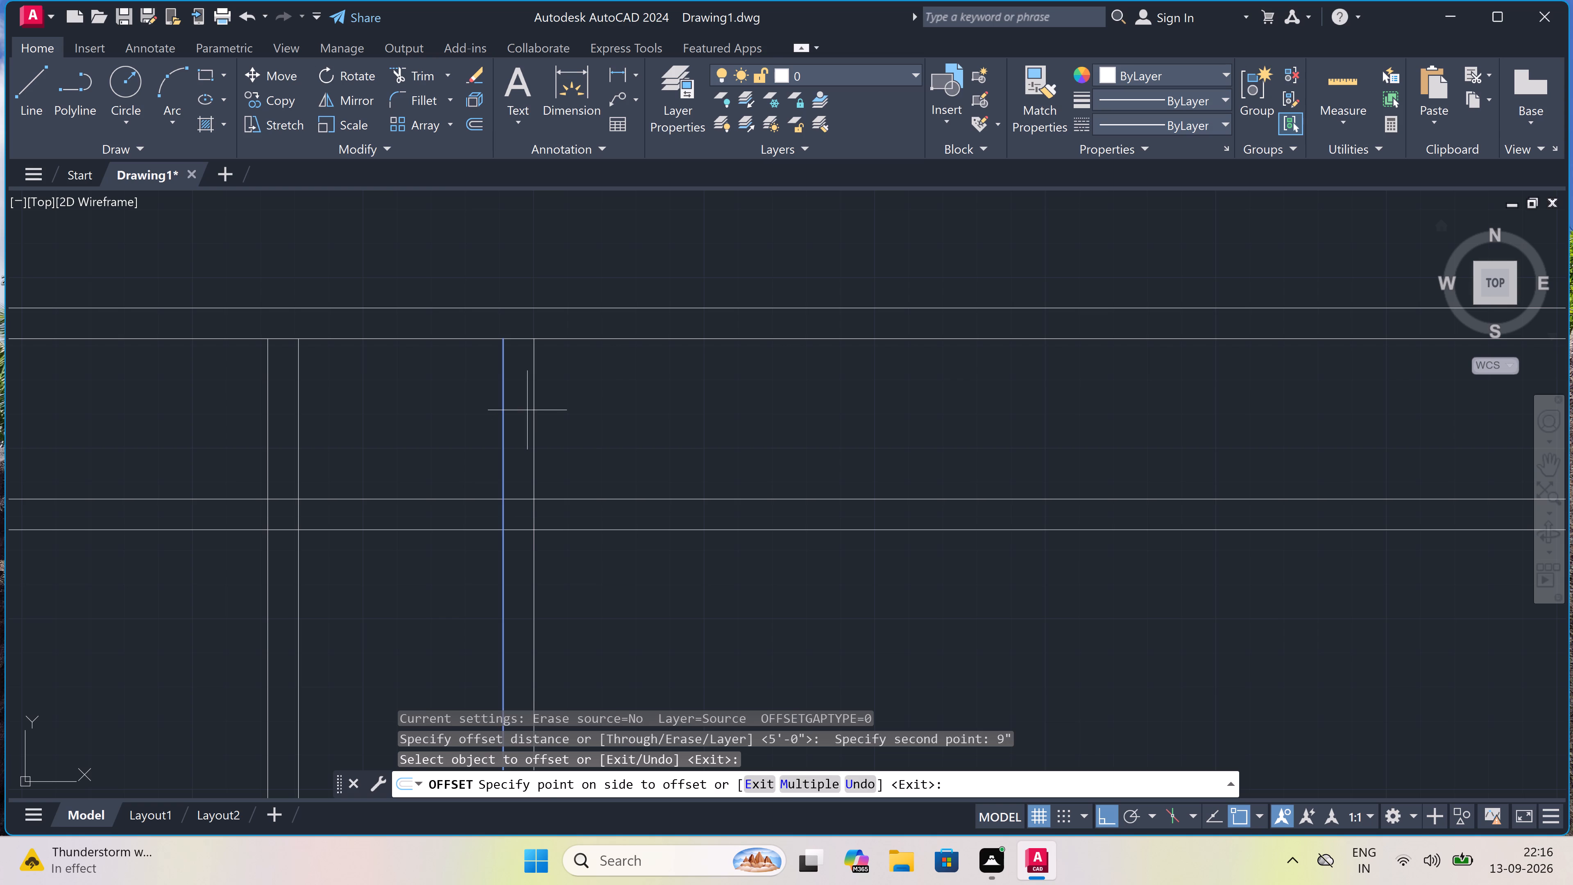
pyautogui.press('Escape')
# Offset the second partition wall's right line 11'1" to the right.
pyautogui.press('space')
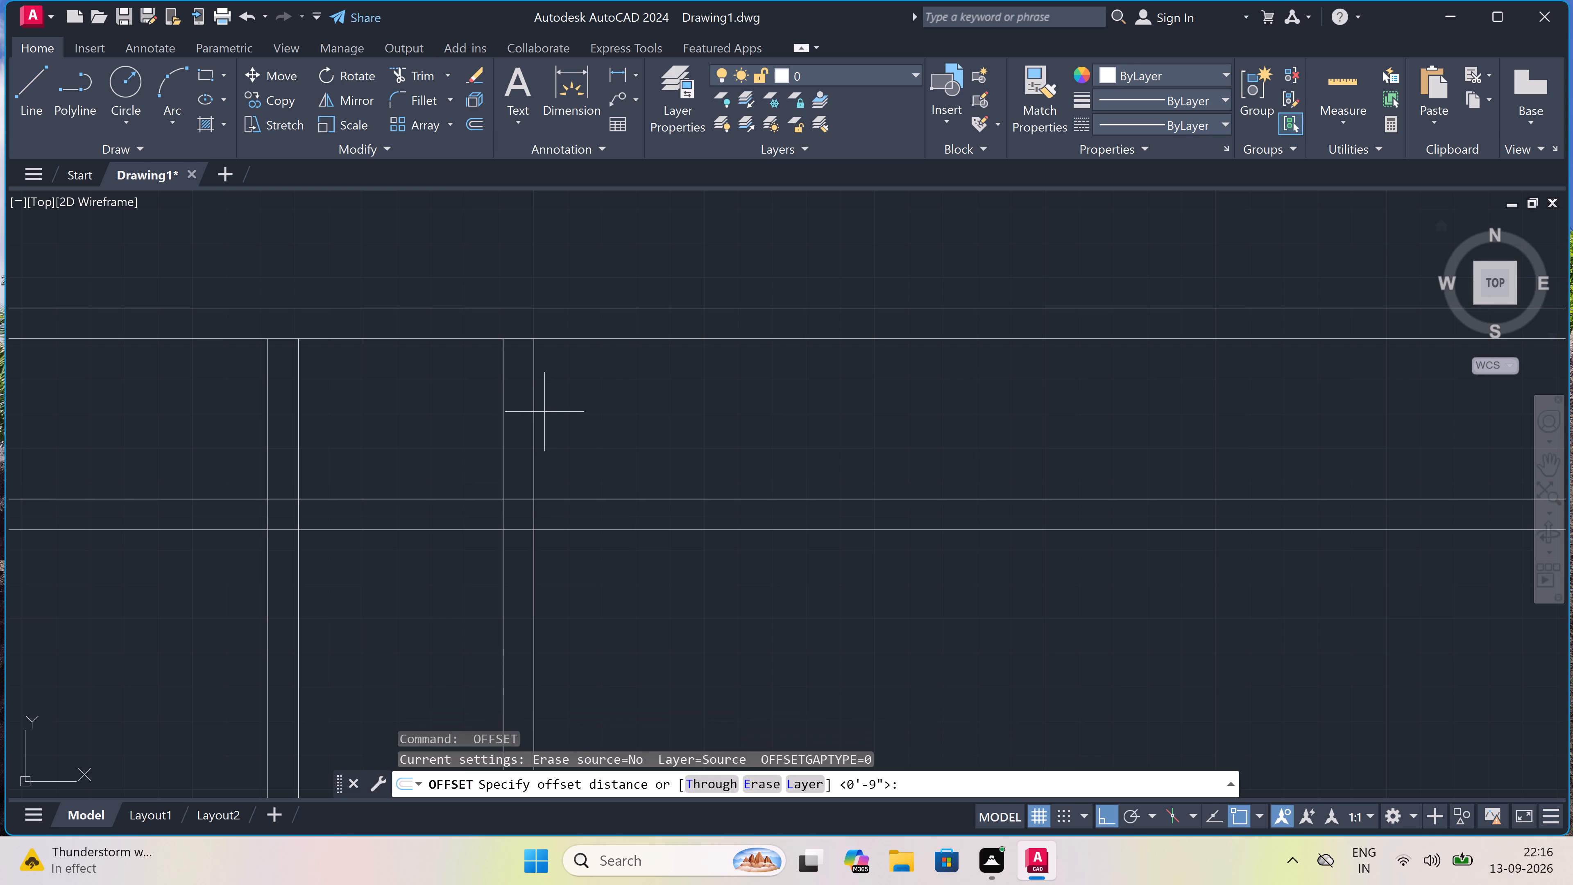
pyautogui.moveTo(533, 412); pyautogui.dragTo(573, 418)
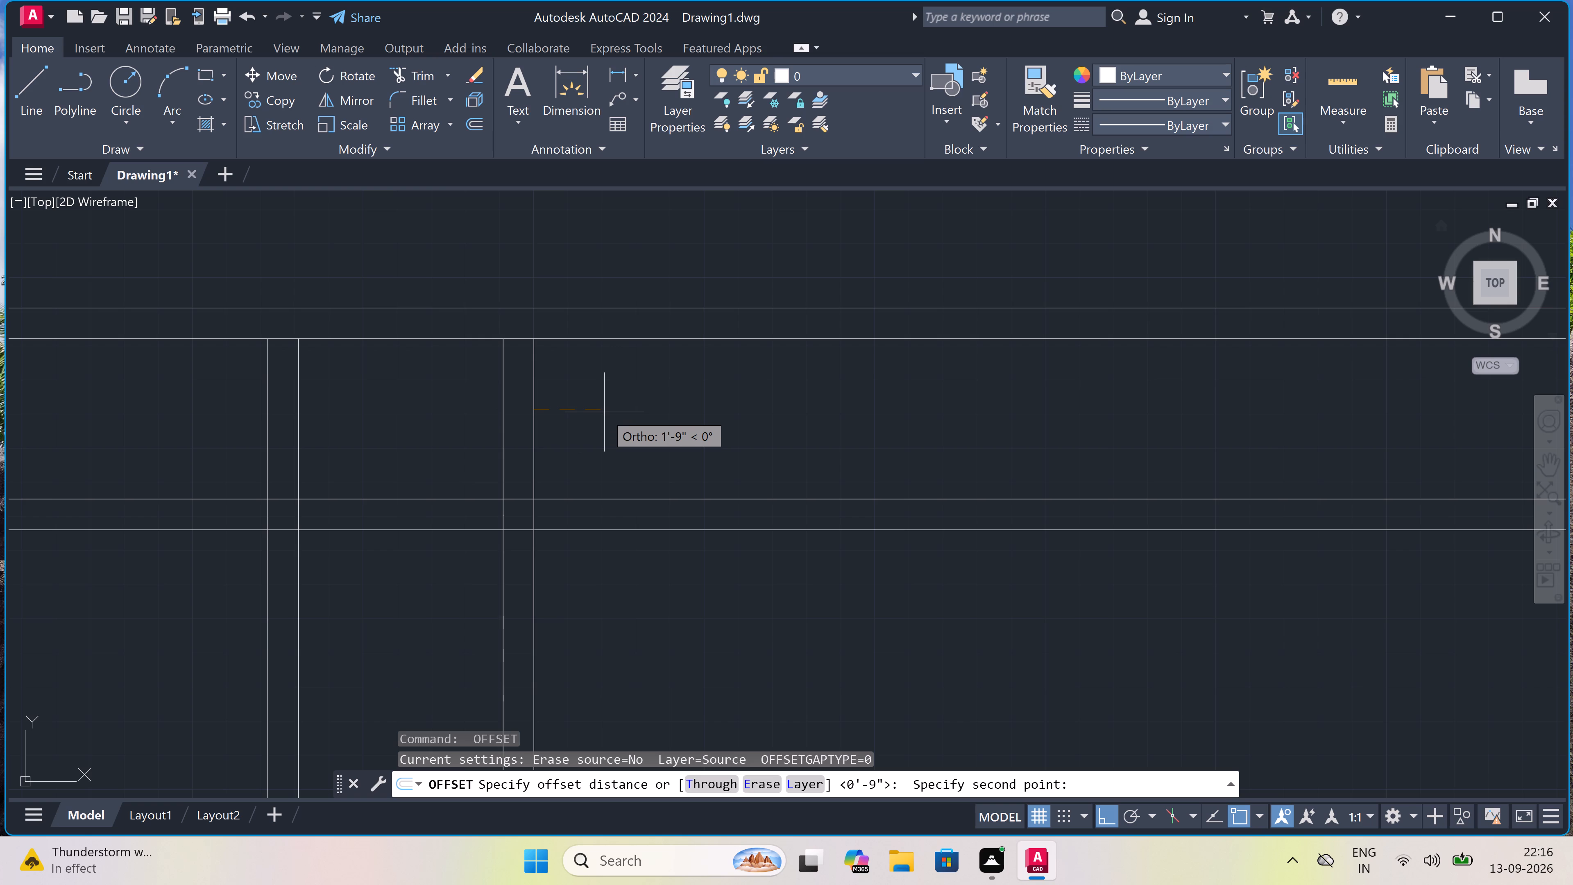
pyautogui.write('11\'1"')
pyautogui.press('space')
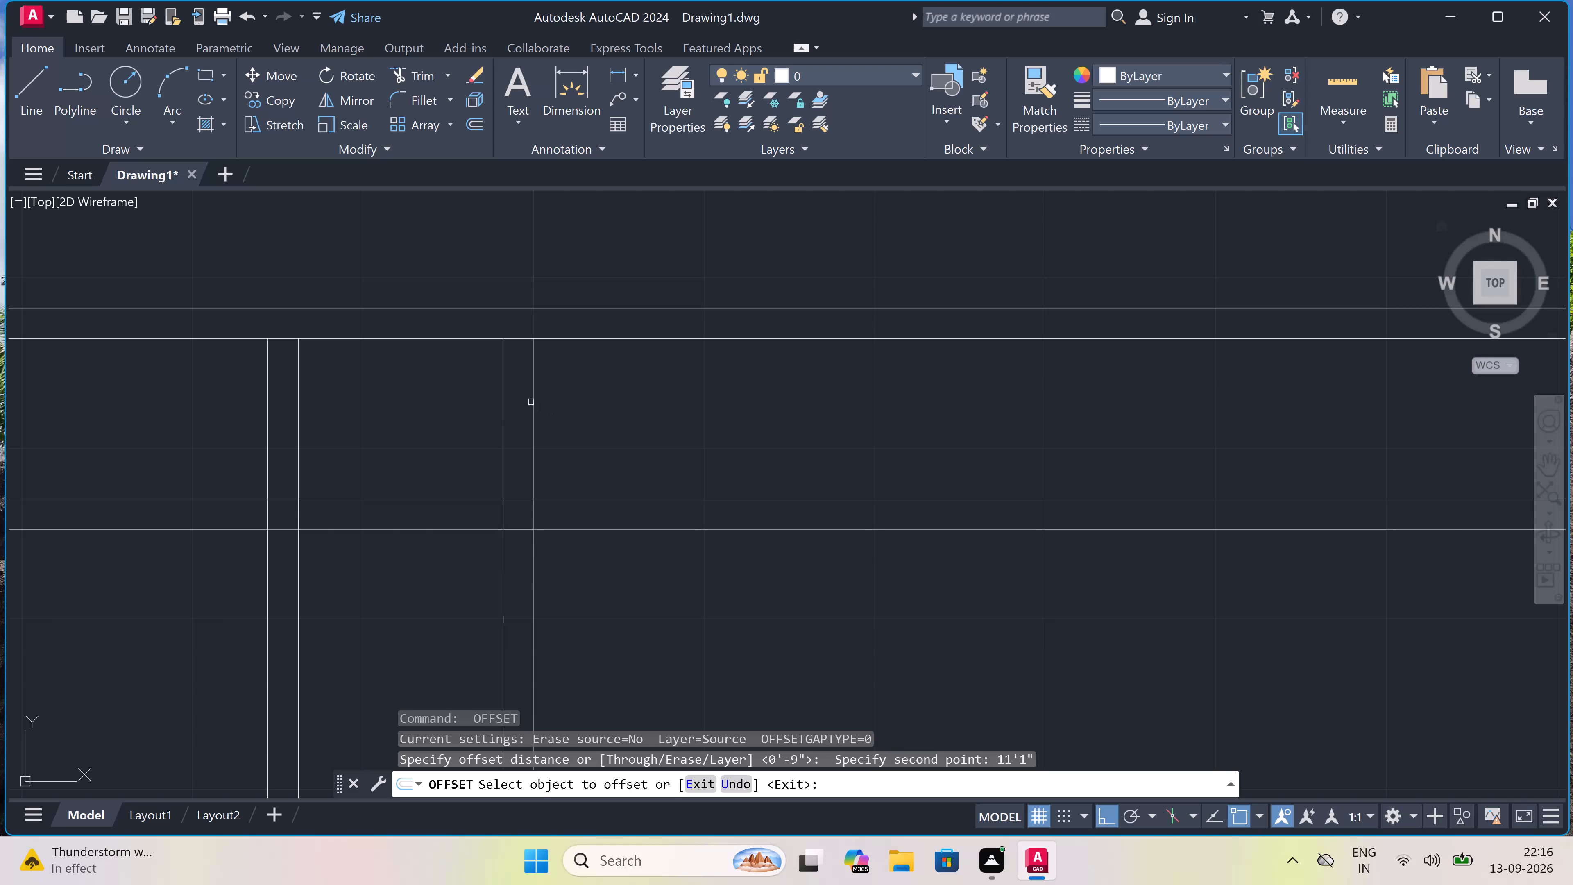
pyautogui.moveTo(533, 401); pyautogui.dragTo(549, 403)
pyautogui.click(702, 402)
pyautogui.press('Escape')
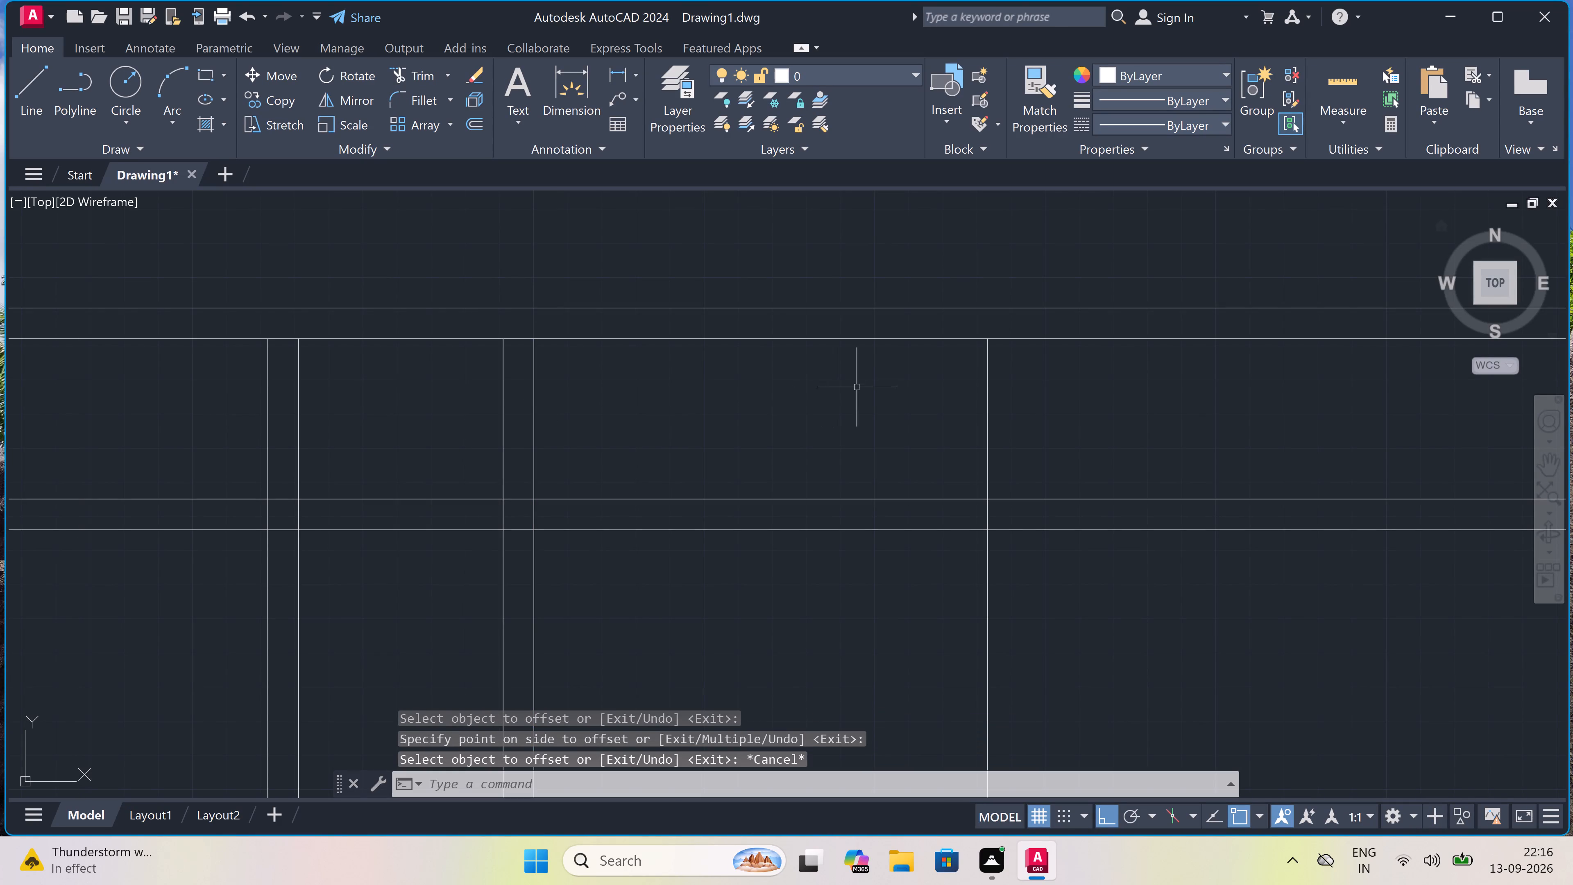
# Offset the newest vertical line 9" to the right to form the right outer wall.
pyautogui.press('space')
pyautogui.moveTo(987, 411); pyautogui.dragTo(994, 409)
pyautogui.write('9"')
pyautogui.press('space')
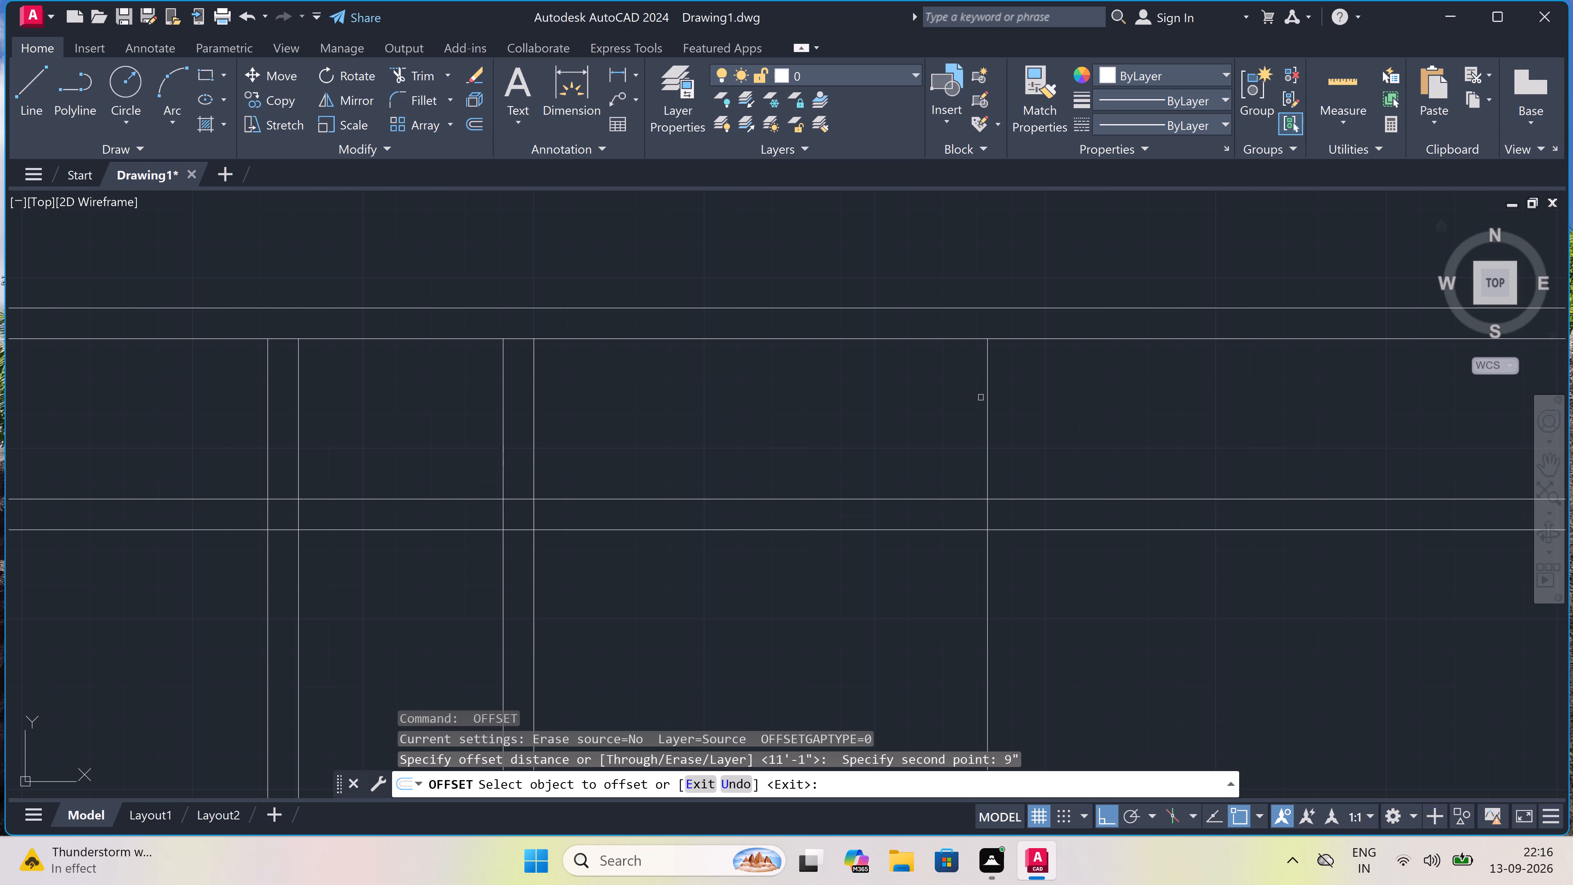
pyautogui.moveTo(986, 396); pyautogui.dragTo(990, 396)
pyautogui.click(1019, 395)
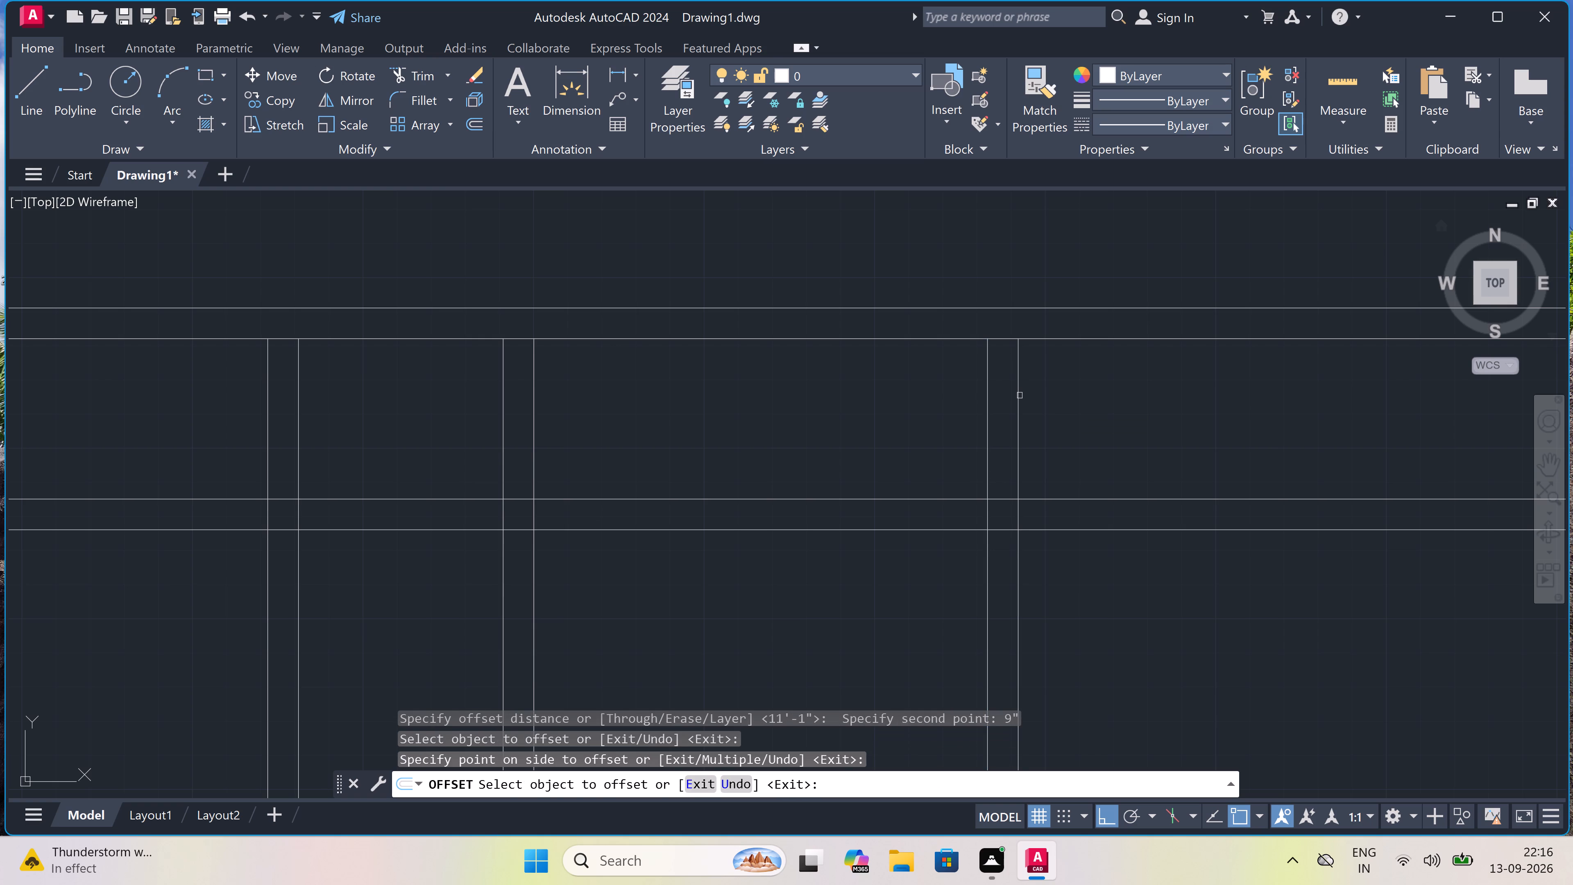
pyautogui.press('Escape')
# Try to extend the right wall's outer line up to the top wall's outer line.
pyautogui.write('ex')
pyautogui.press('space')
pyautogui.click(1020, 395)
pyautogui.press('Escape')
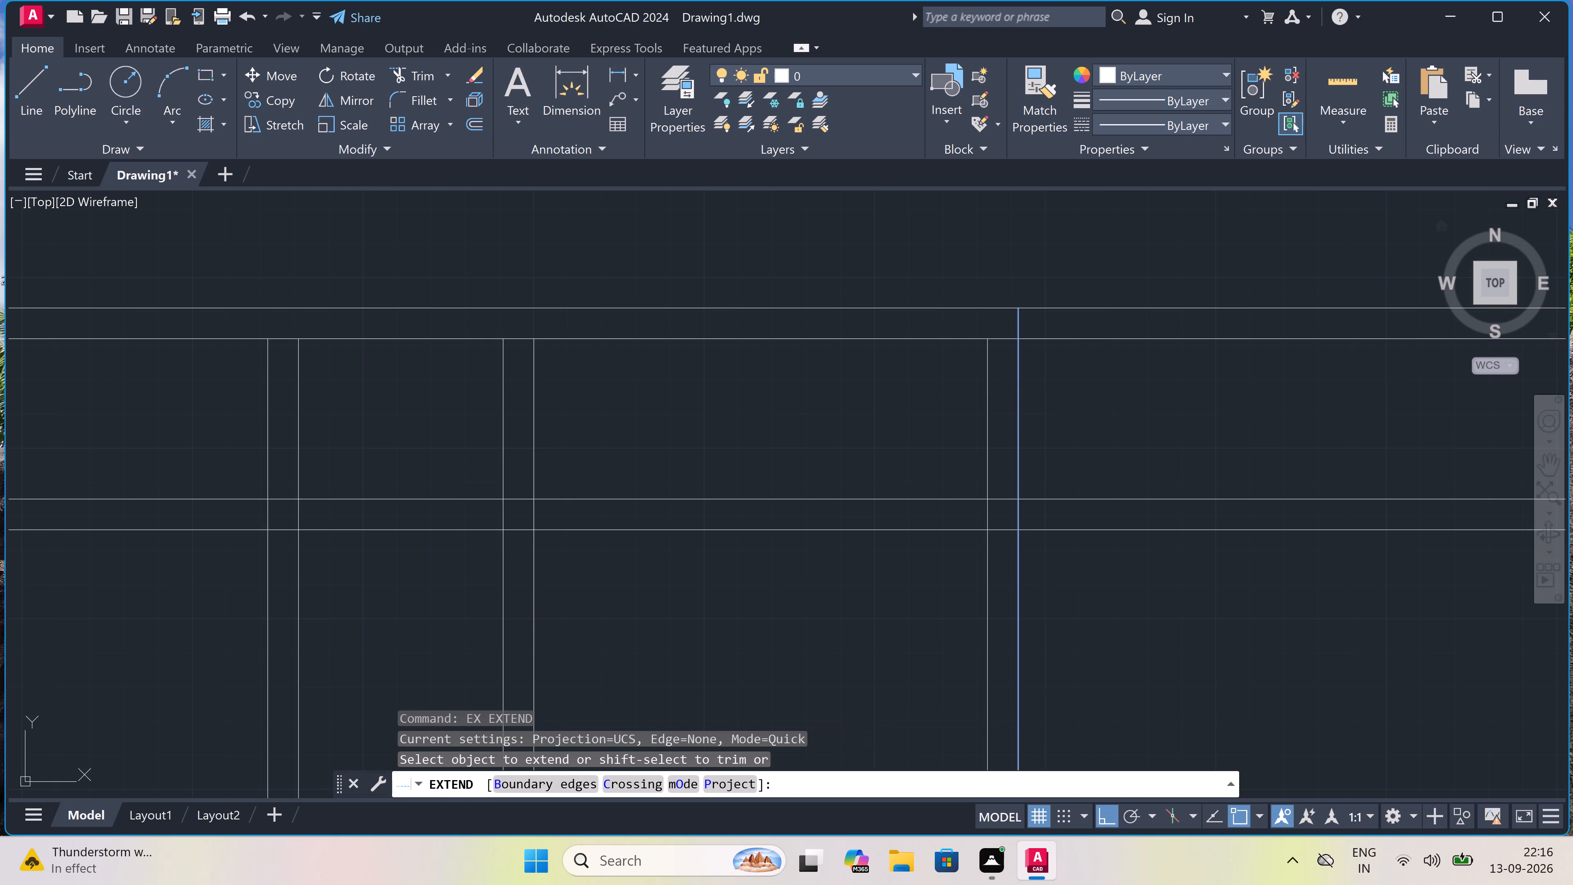
# Trim the top wall's inner line and both horizontal partition lines where they run past the right wall's outer line.
pyautogui.write('tr')
pyautogui.press('space')
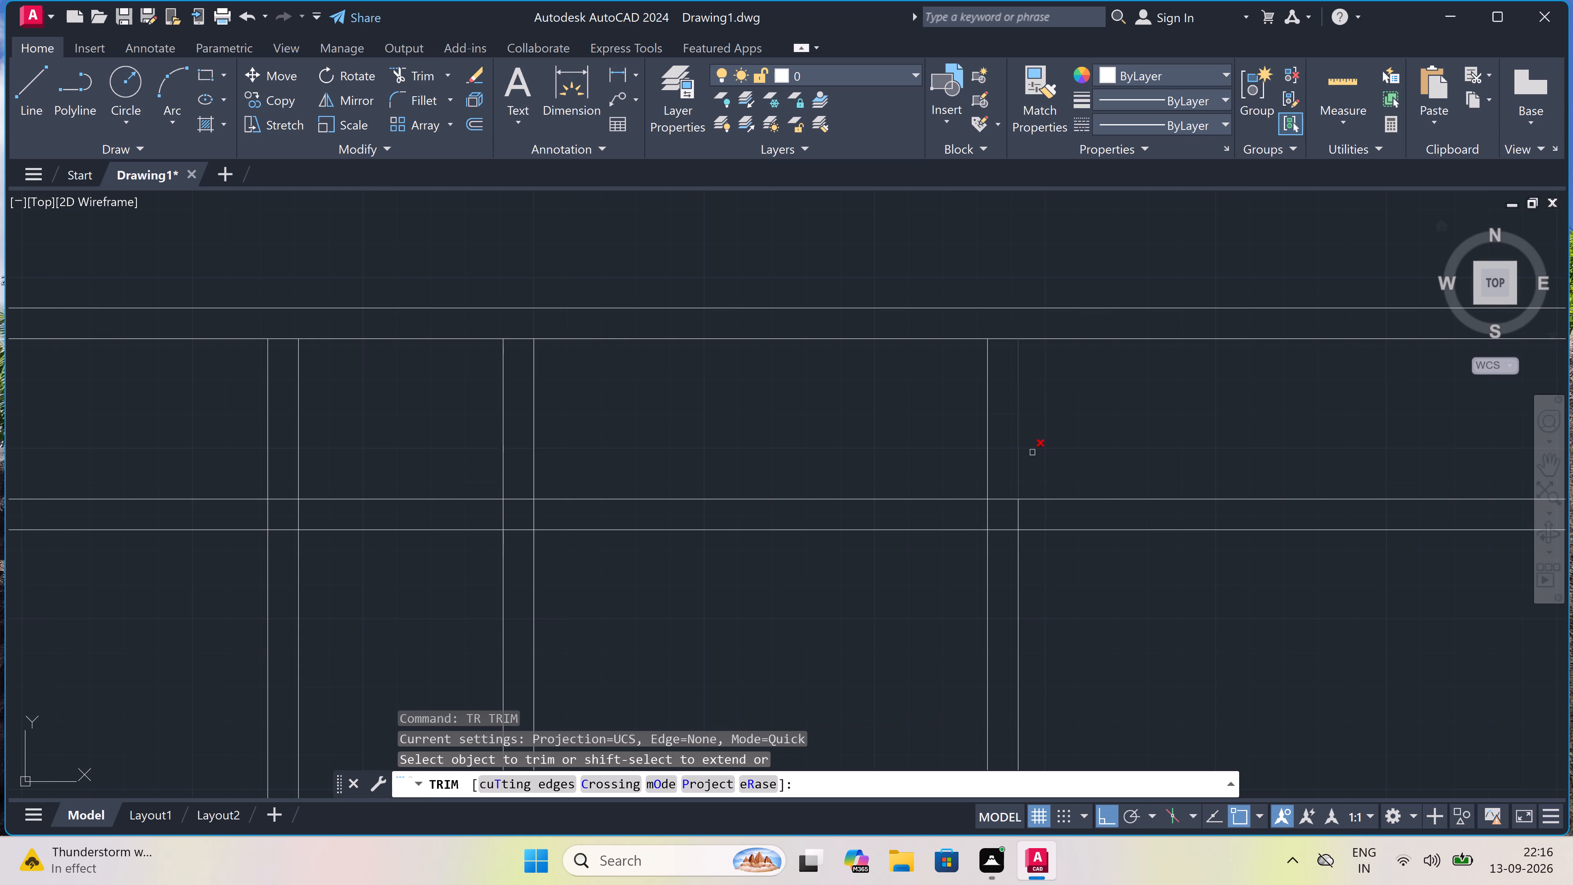
pyautogui.click(1046, 539)
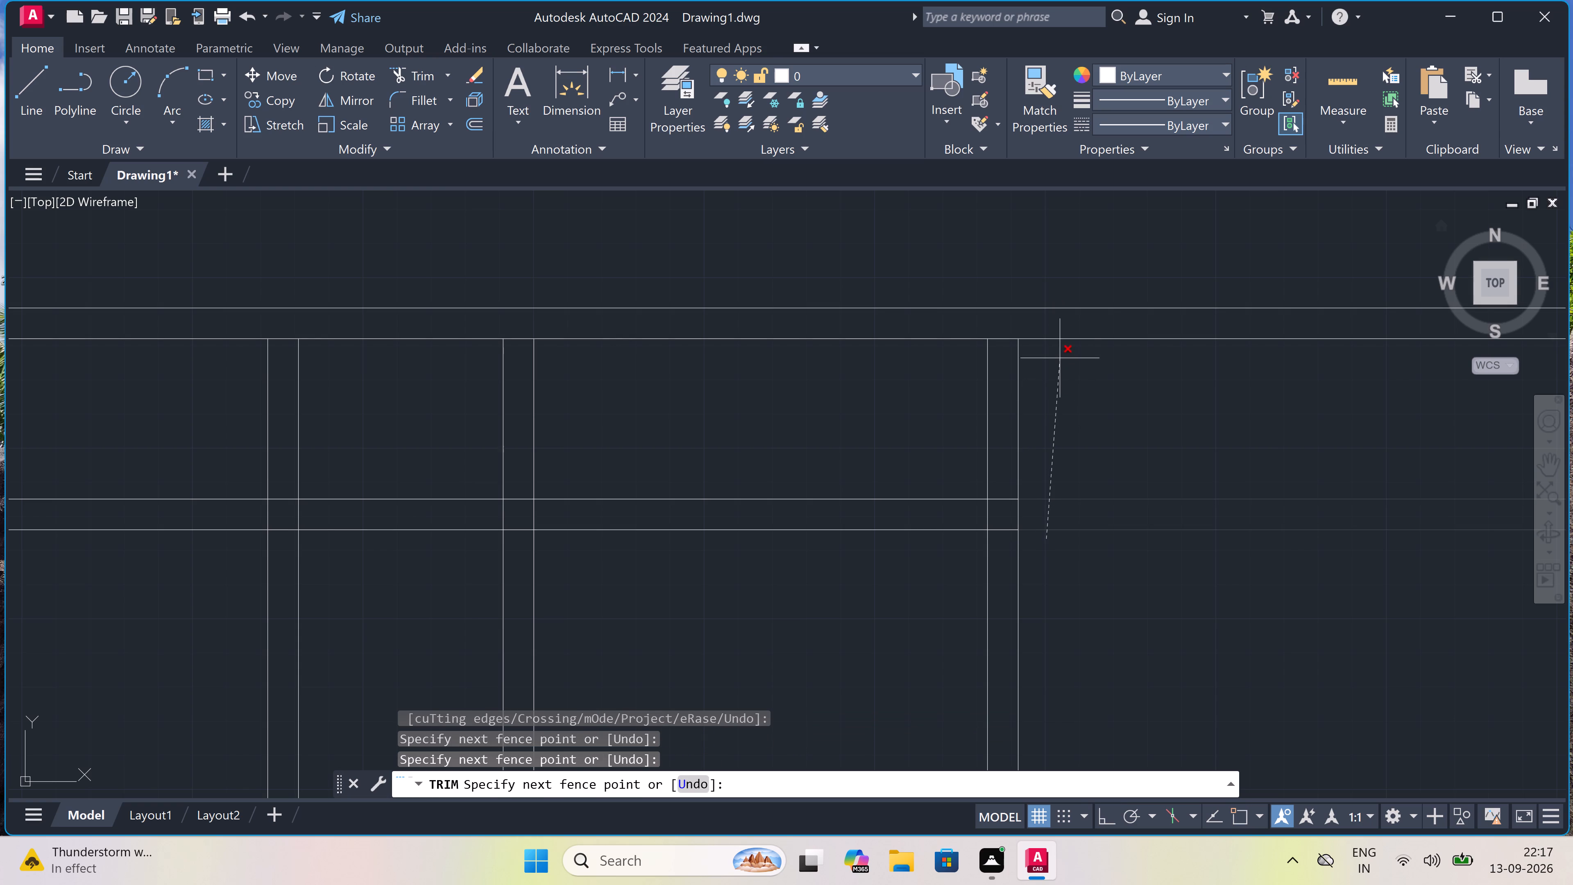
pyautogui.click(1056, 337)
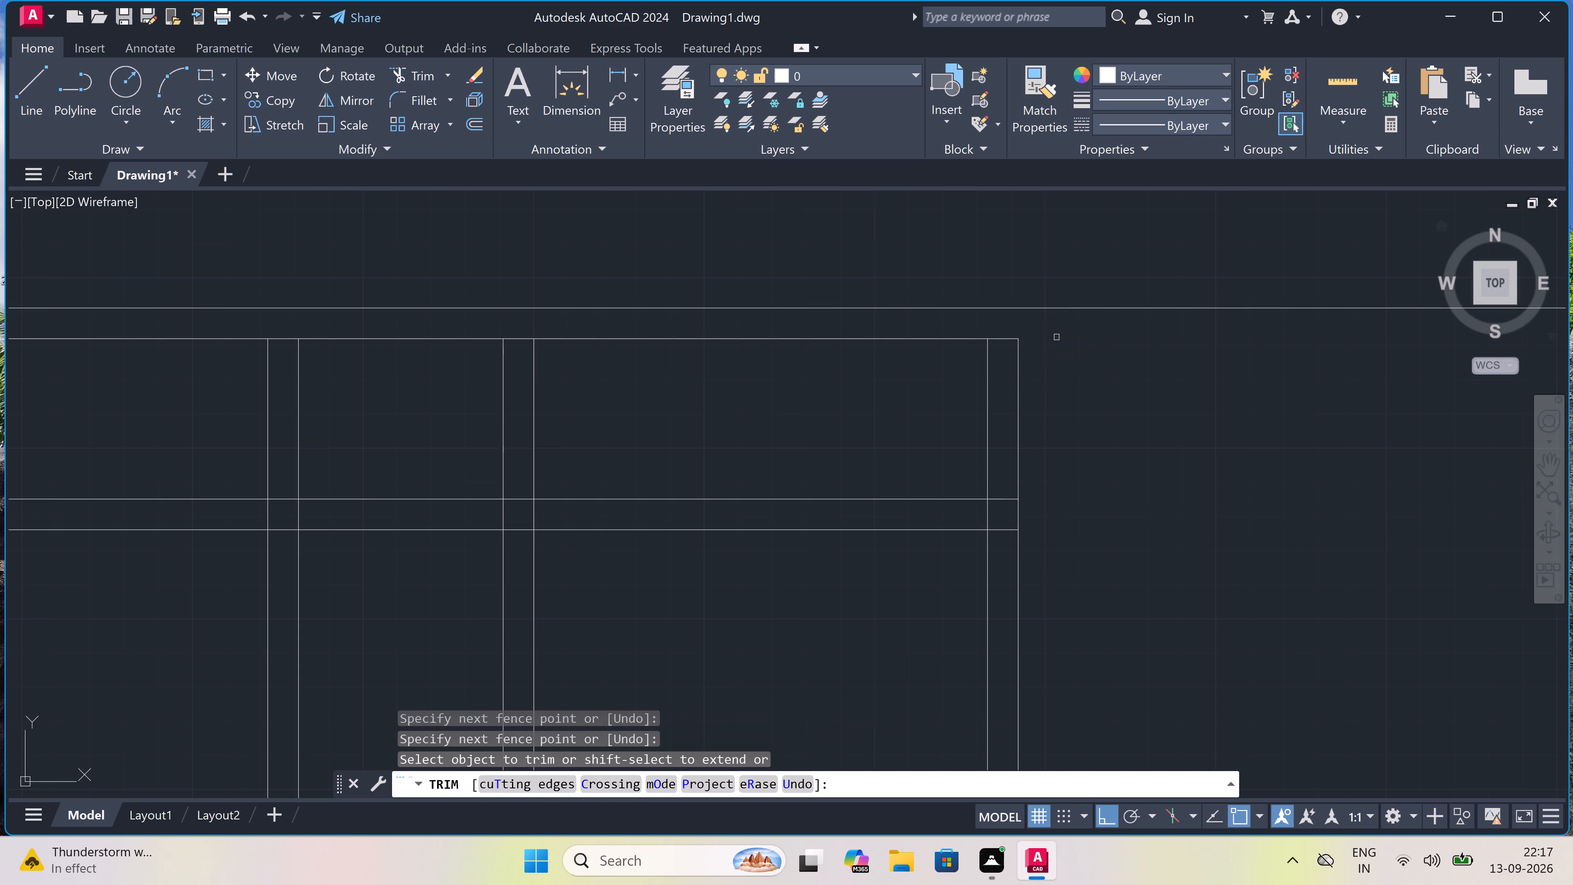
pyautogui.press('Escape')
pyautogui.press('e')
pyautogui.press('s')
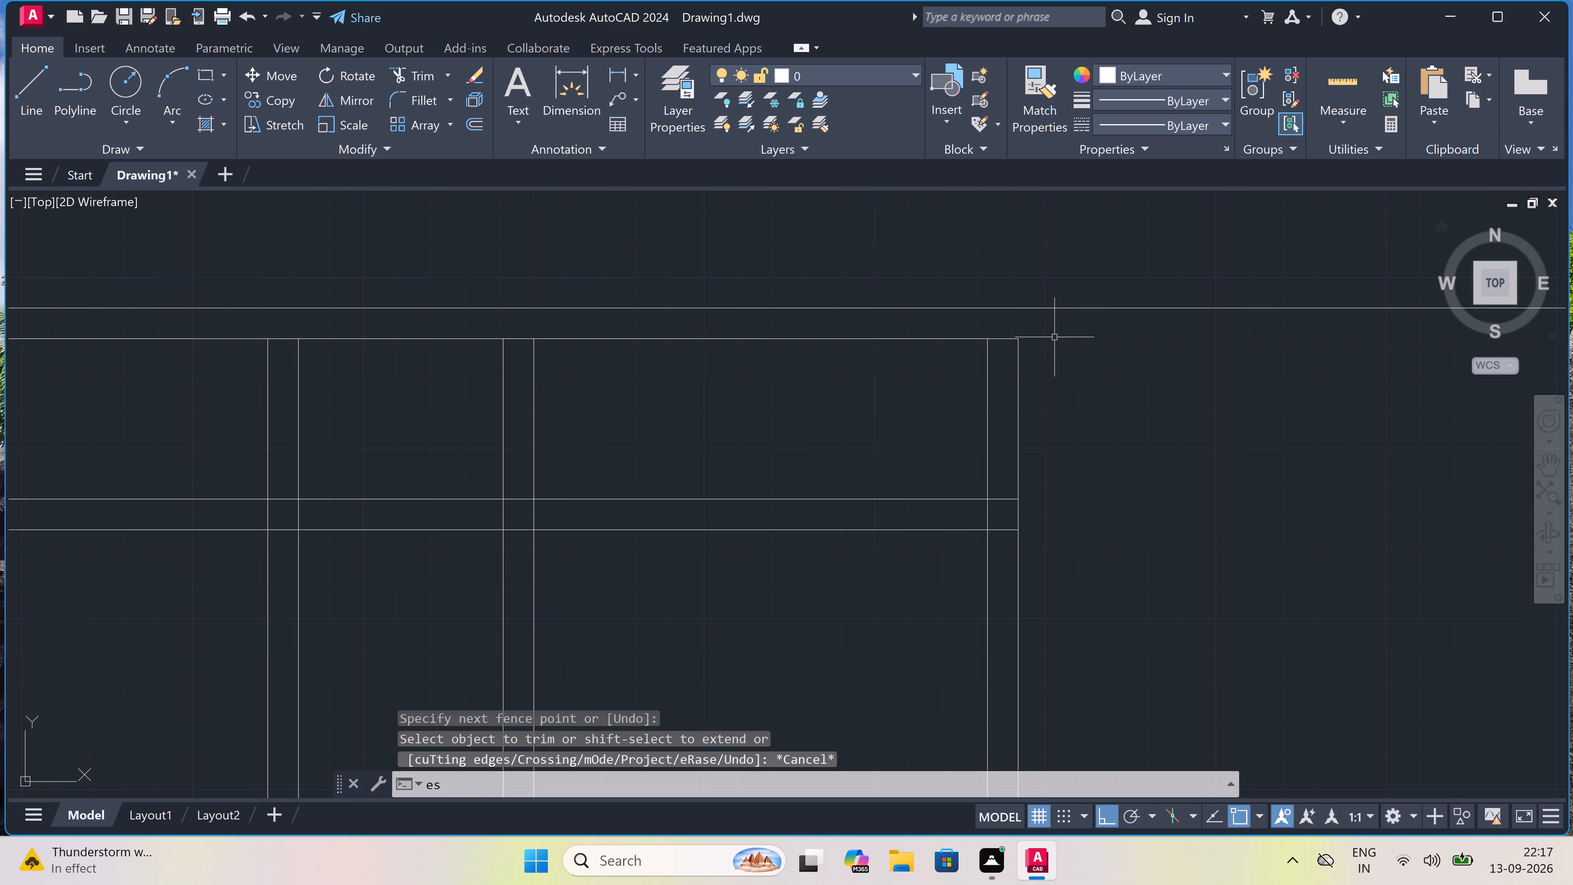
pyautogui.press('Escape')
# Extend the right wall's outer line up to the top wall's outer line.
pyautogui.press('e')
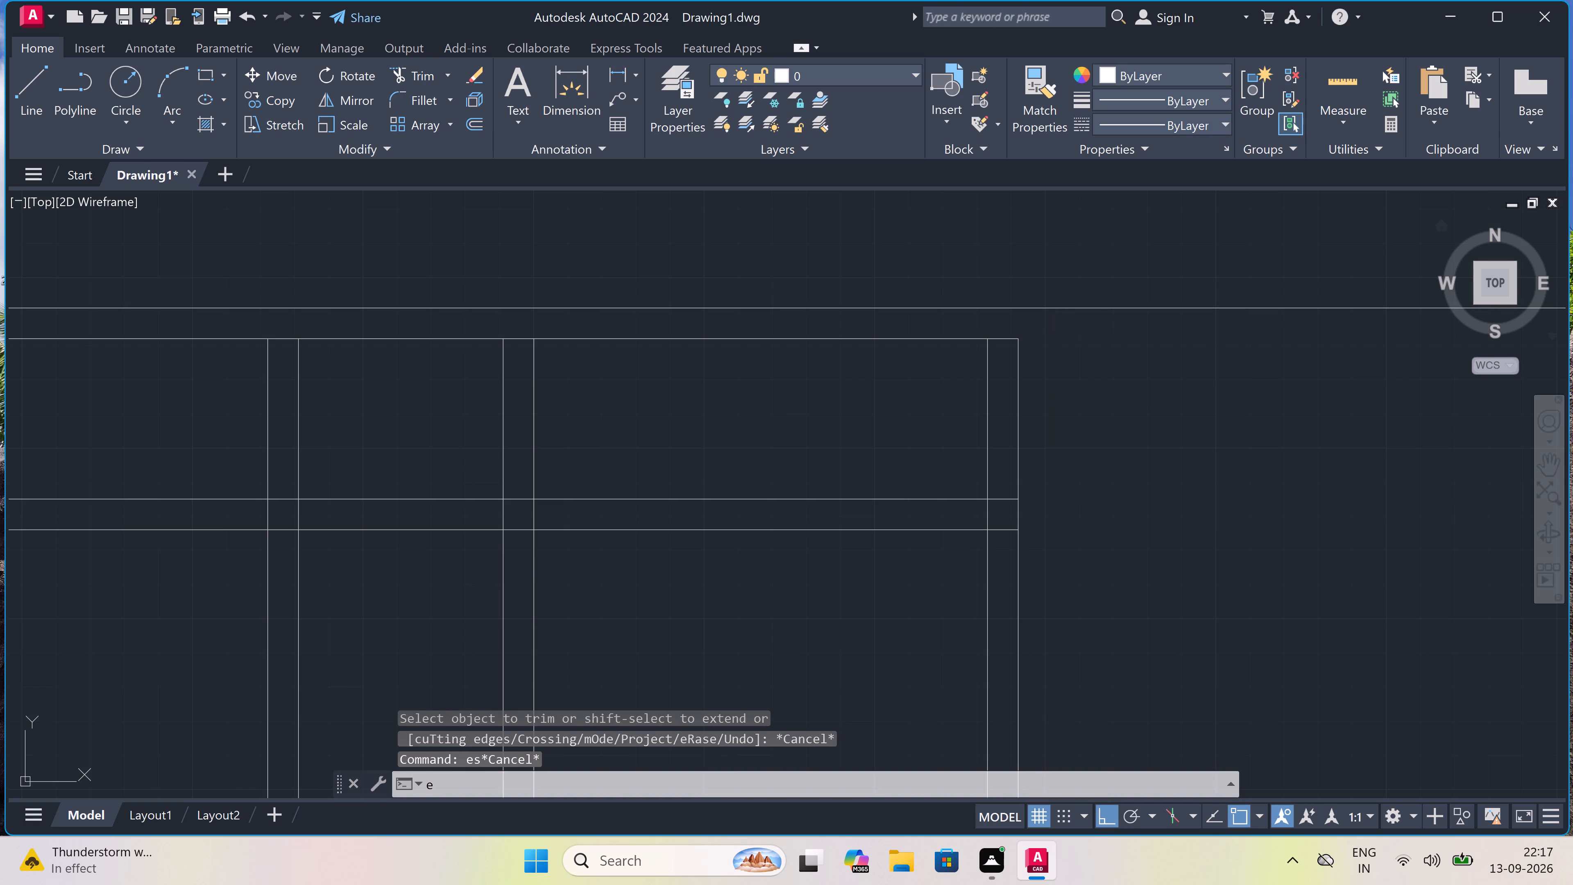
pyautogui.press('x')
pyautogui.press('space')
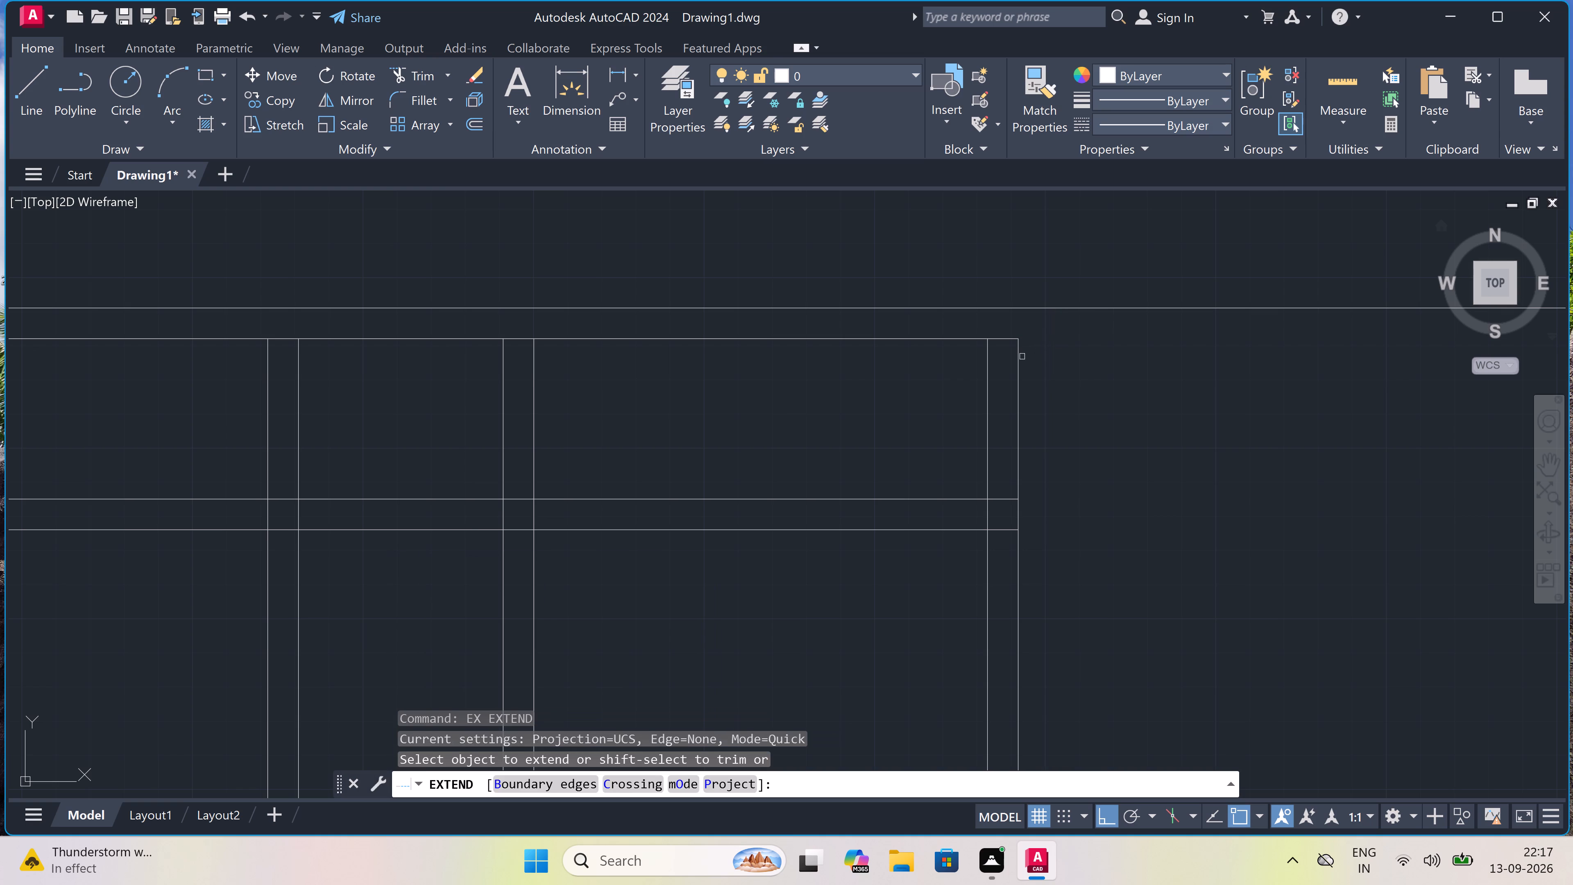
pyautogui.click(1020, 356)
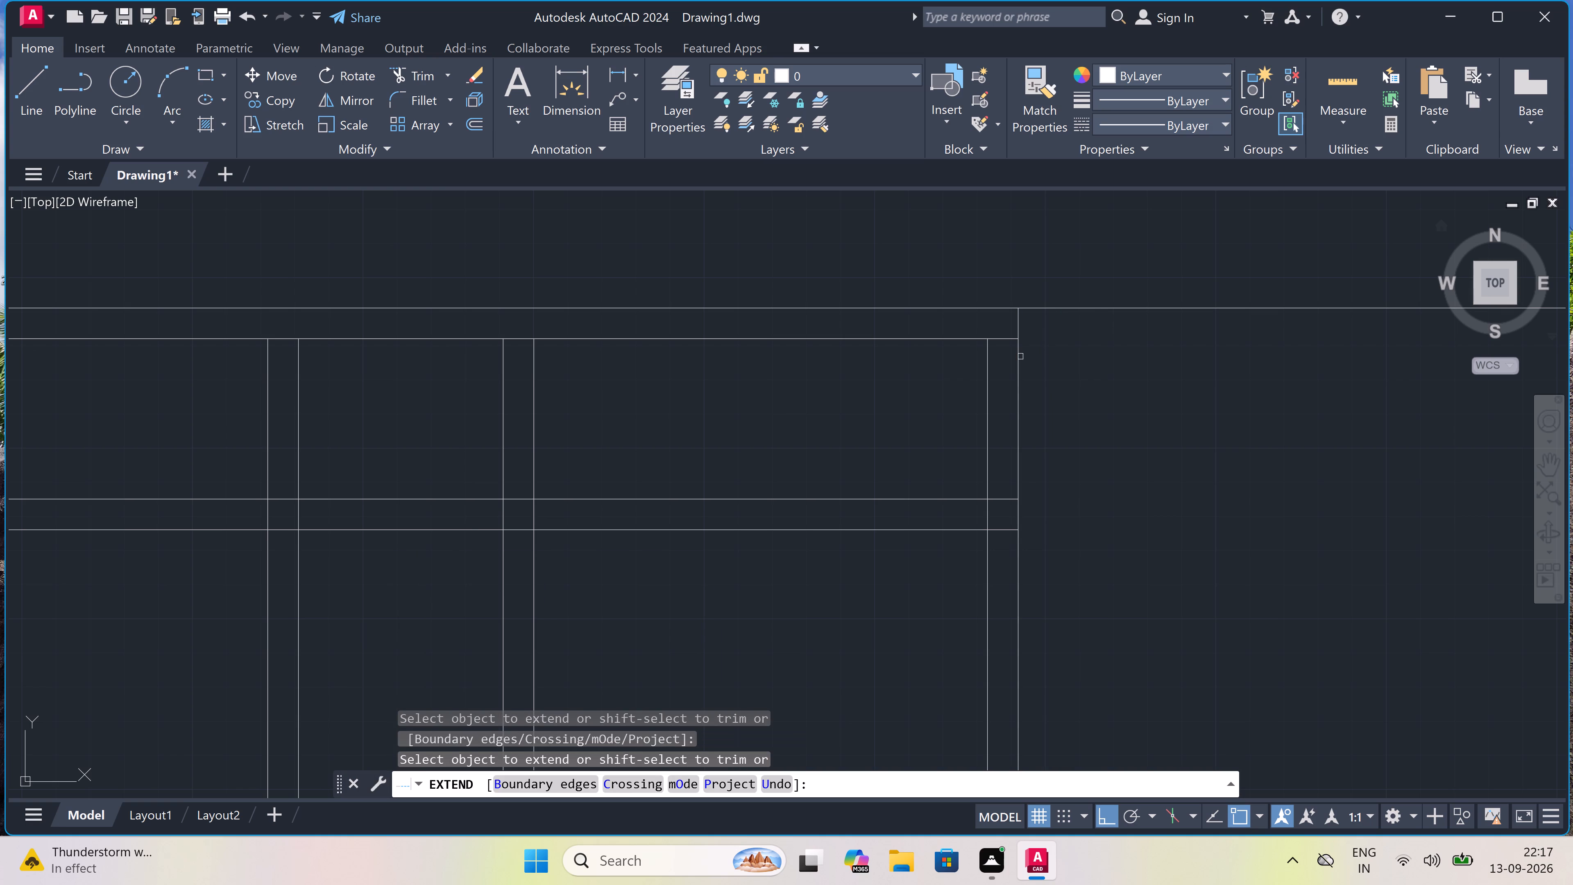
pyautogui.press('Escape')
pyautogui.press('Escape')
# Trim the top outer line beyond the right wall, plus the inner top and horizontal partition line stubs within that wall's thickness.
pyautogui.write('tr')
pyautogui.press('space')
pyautogui.click(1029, 318)
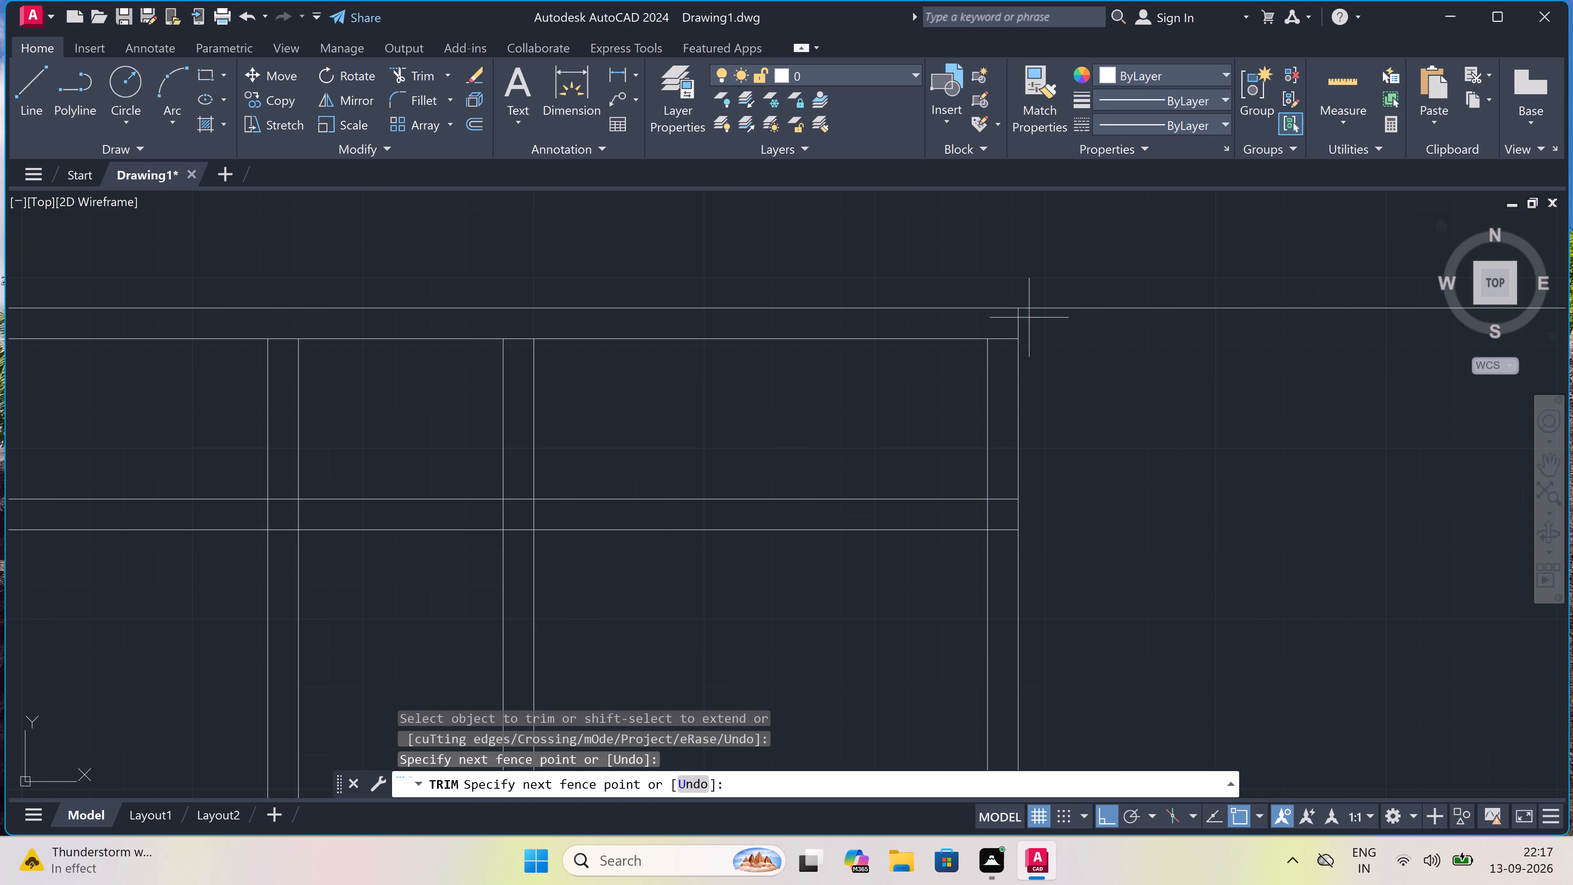
pyautogui.click(1027, 304)
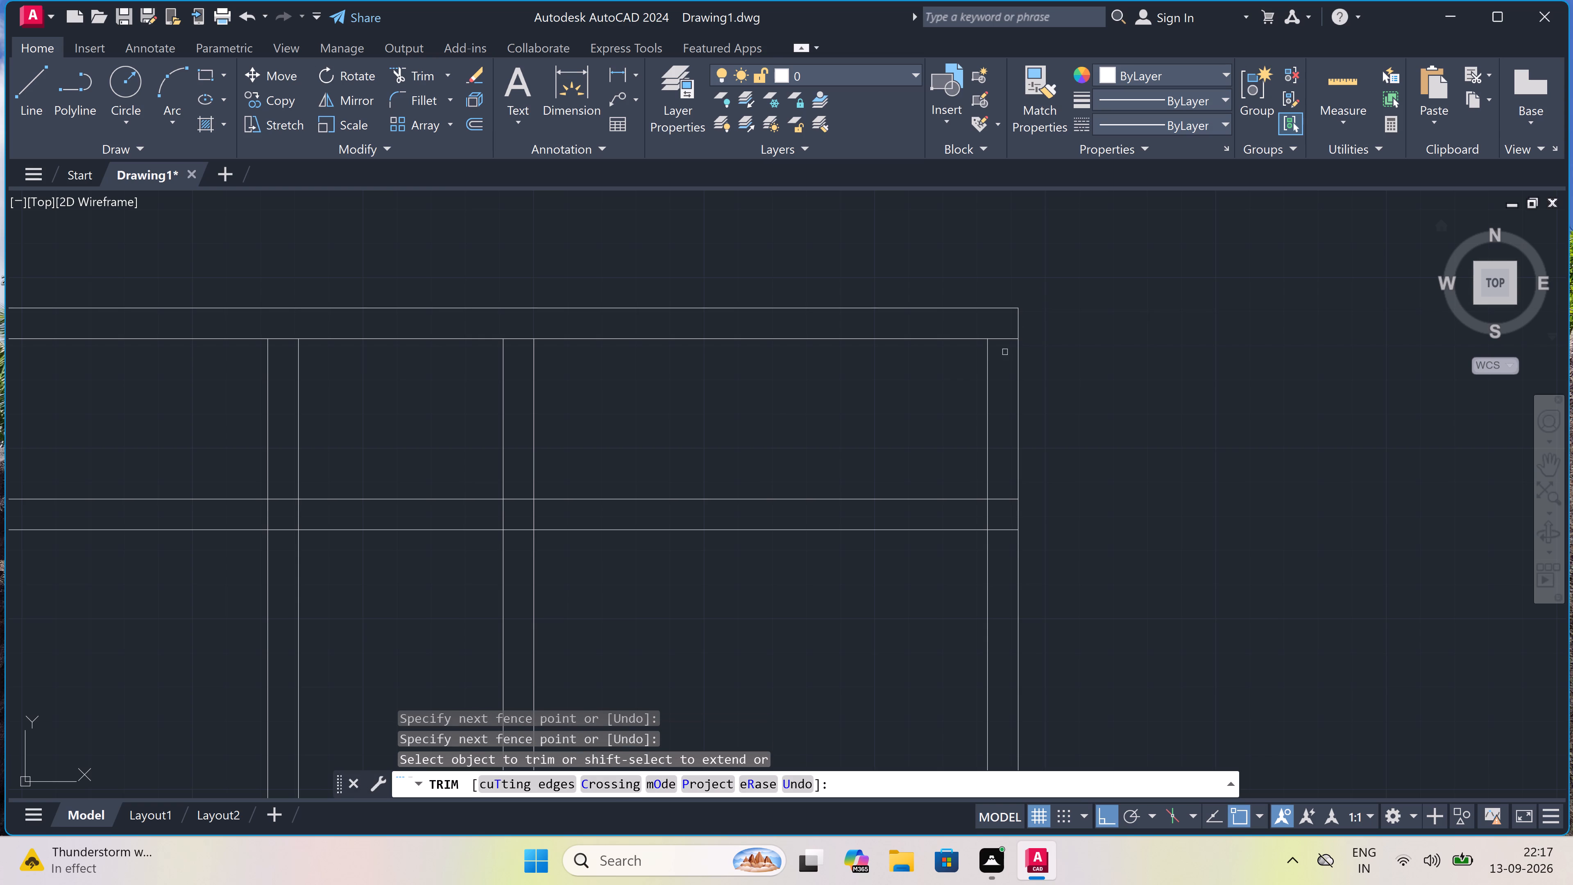
pyautogui.click(1005, 352)
pyautogui.click(1005, 332)
pyautogui.click(1009, 545)
pyautogui.click(1011, 447)
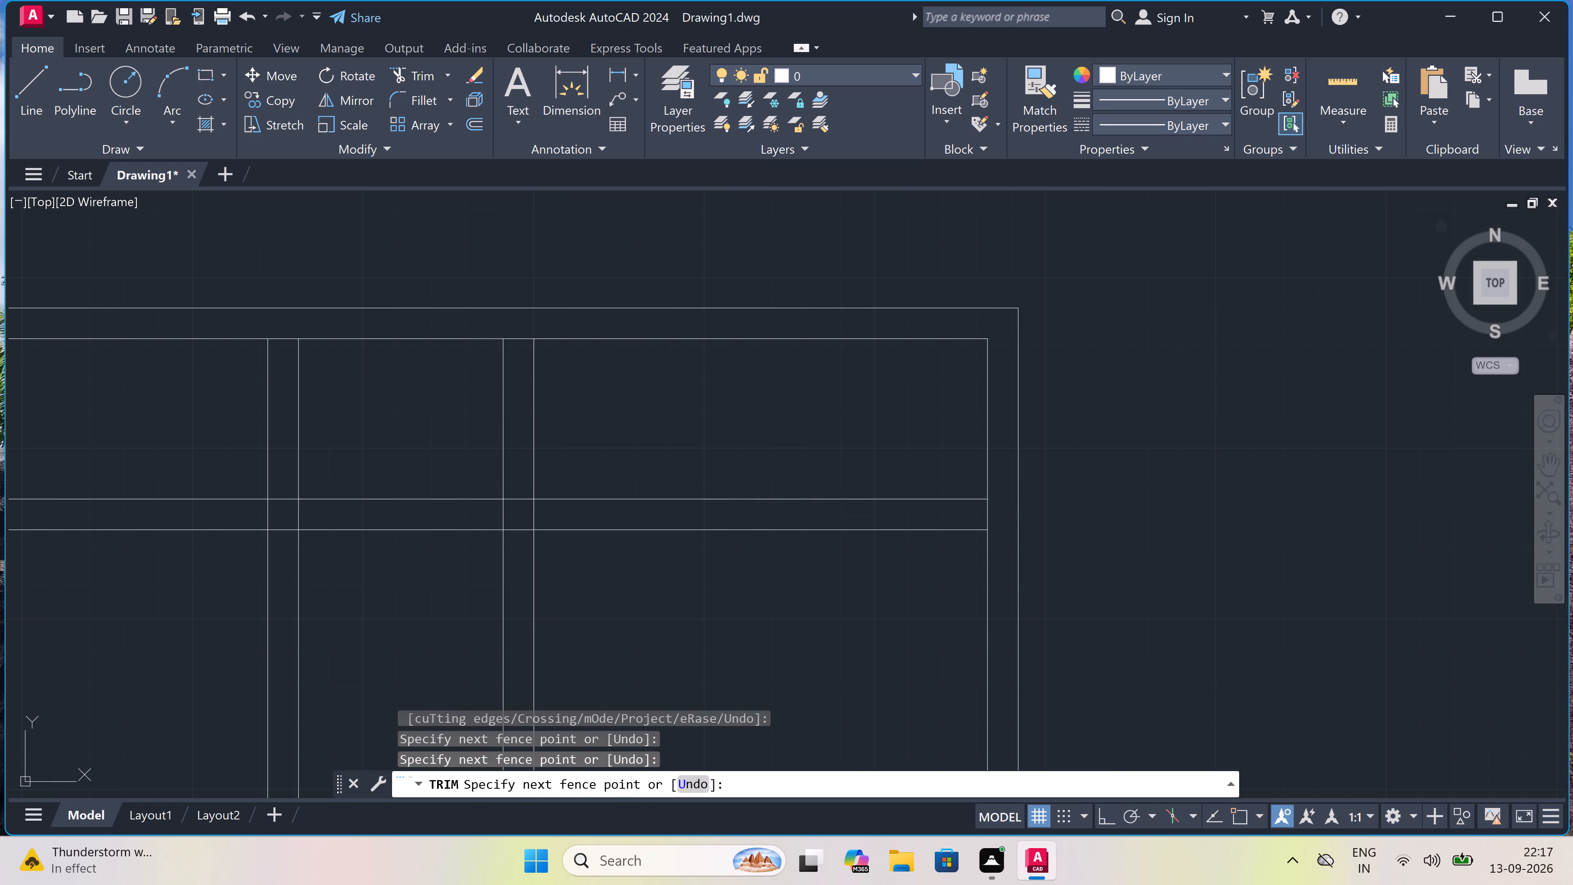
# Trim the vertical partition lines inside the horizontal partition wall, and that wall's upper line within both vertical partitions' thickness.
pyautogui.click(1000, 504)
pyautogui.click(181, 518)
pyautogui.scroll(-4, 190, 515)
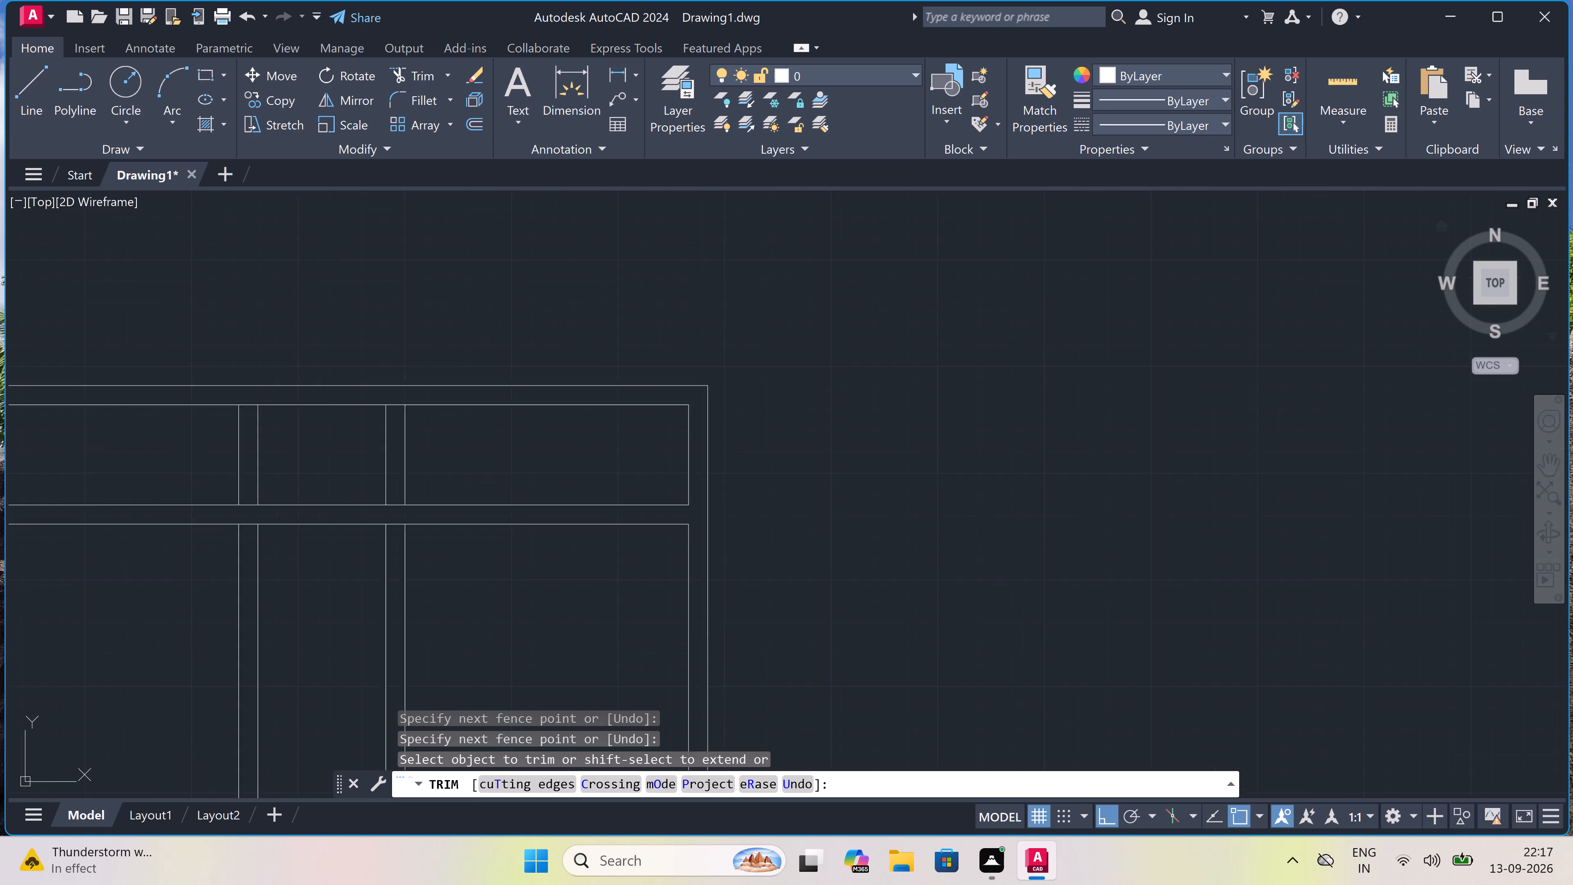
pyautogui.scroll(-4, 192, 514)
pyautogui.scroll(5, 192, 514)
pyautogui.scroll(4, 250, 525)
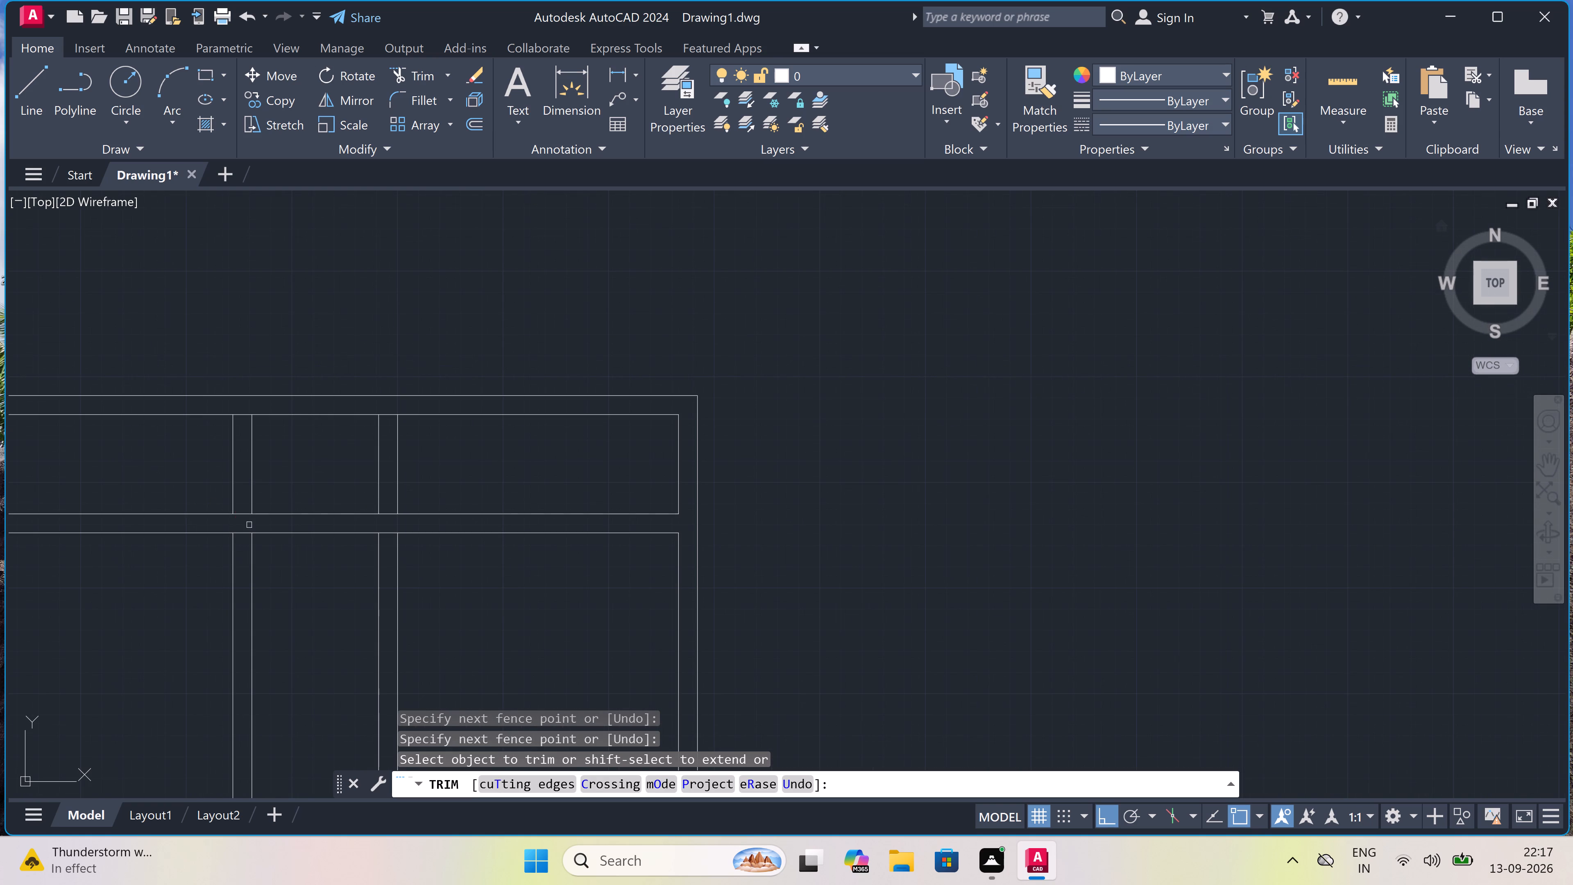
pyautogui.click(231, 538)
pyautogui.click(240, 460)
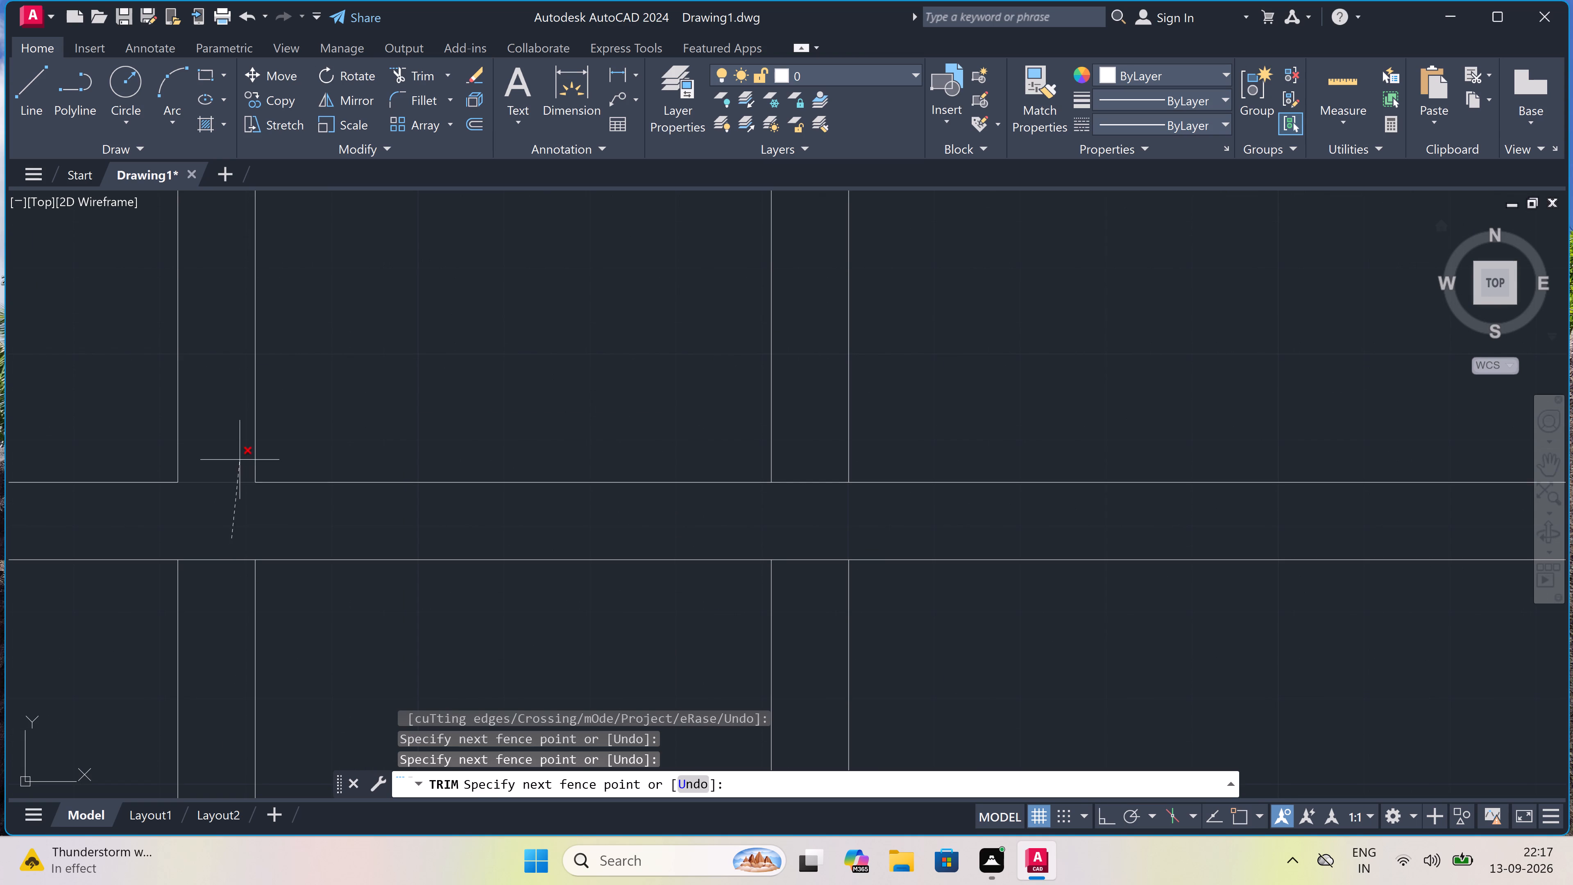
pyautogui.click(845, 513)
pyautogui.click(818, 451)
# Trim away all four vertical partition lines below the horizontal partition wall.
pyautogui.scroll(-5, 818, 451)
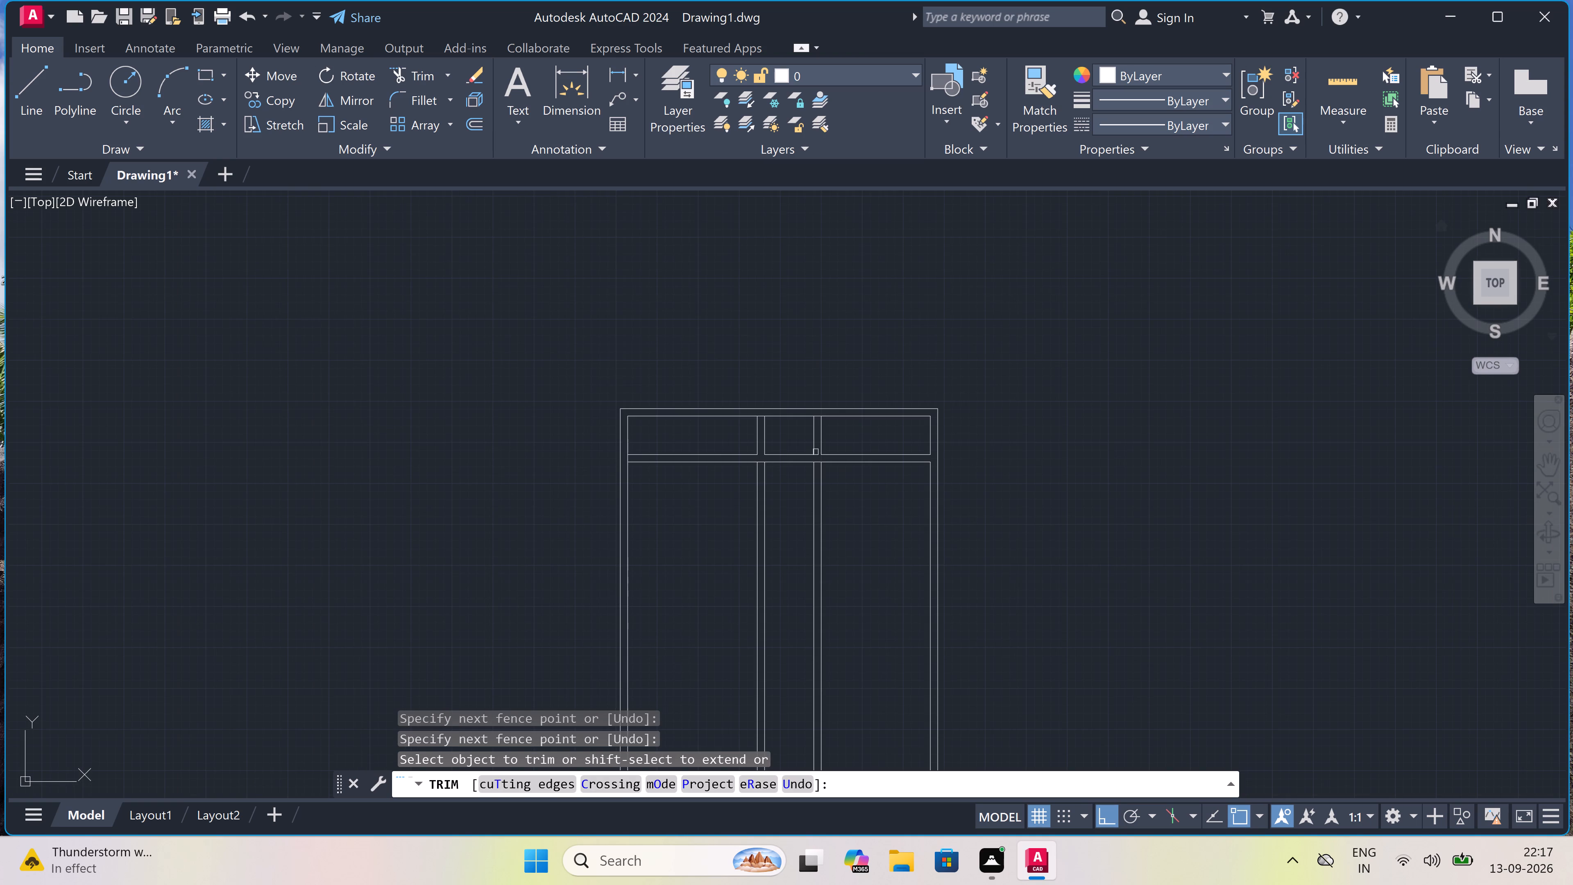
pyautogui.scroll(2, 754, 496)
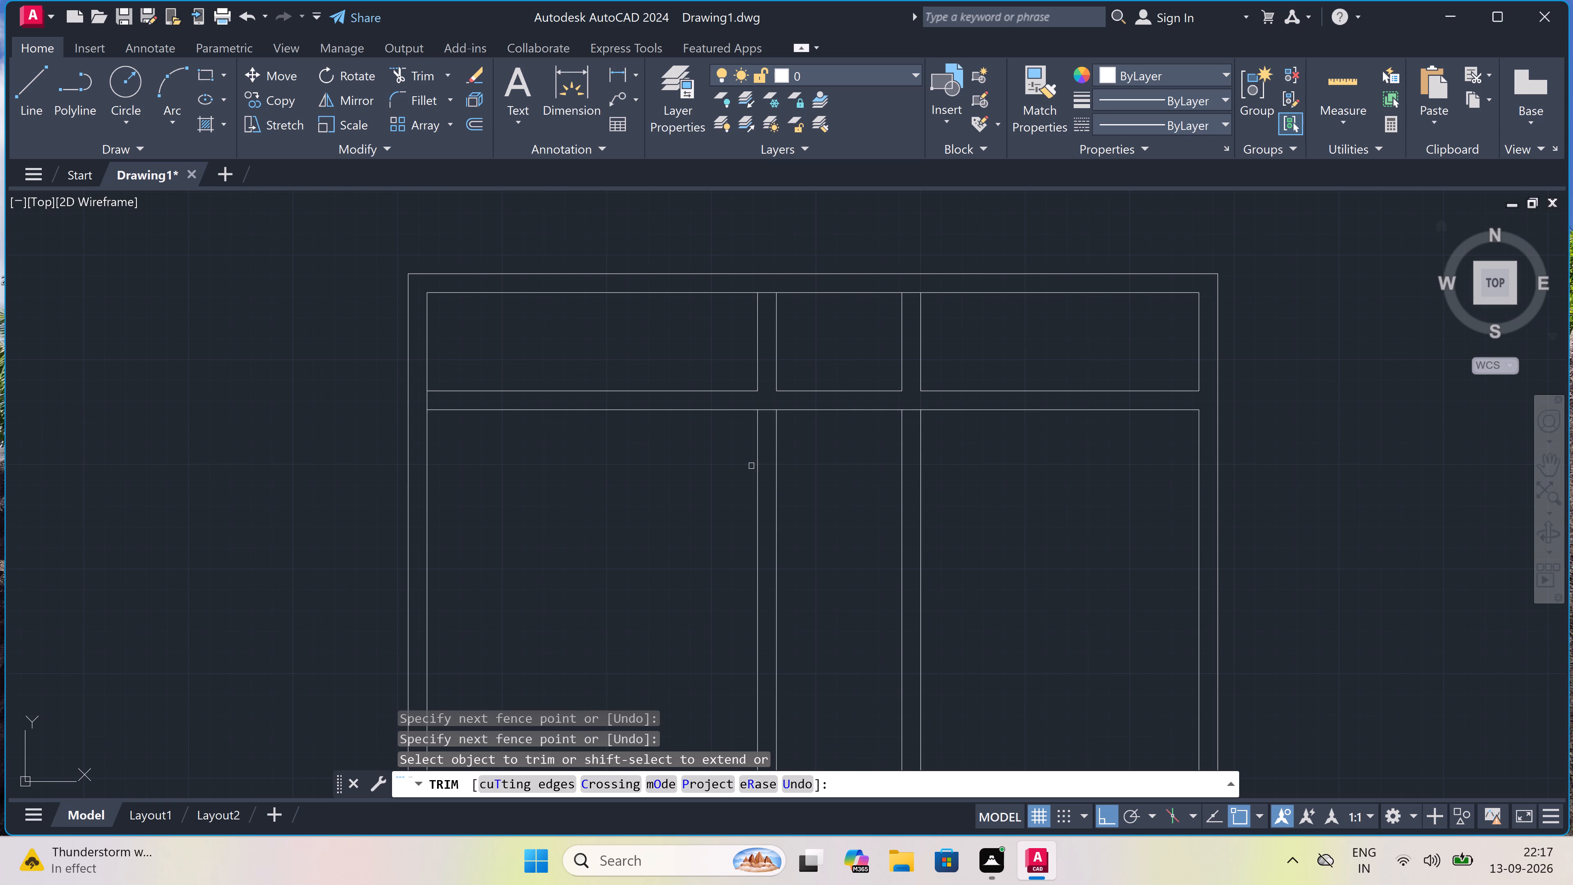
pyautogui.moveTo(993, 483); pyautogui.dragTo(964, 484)
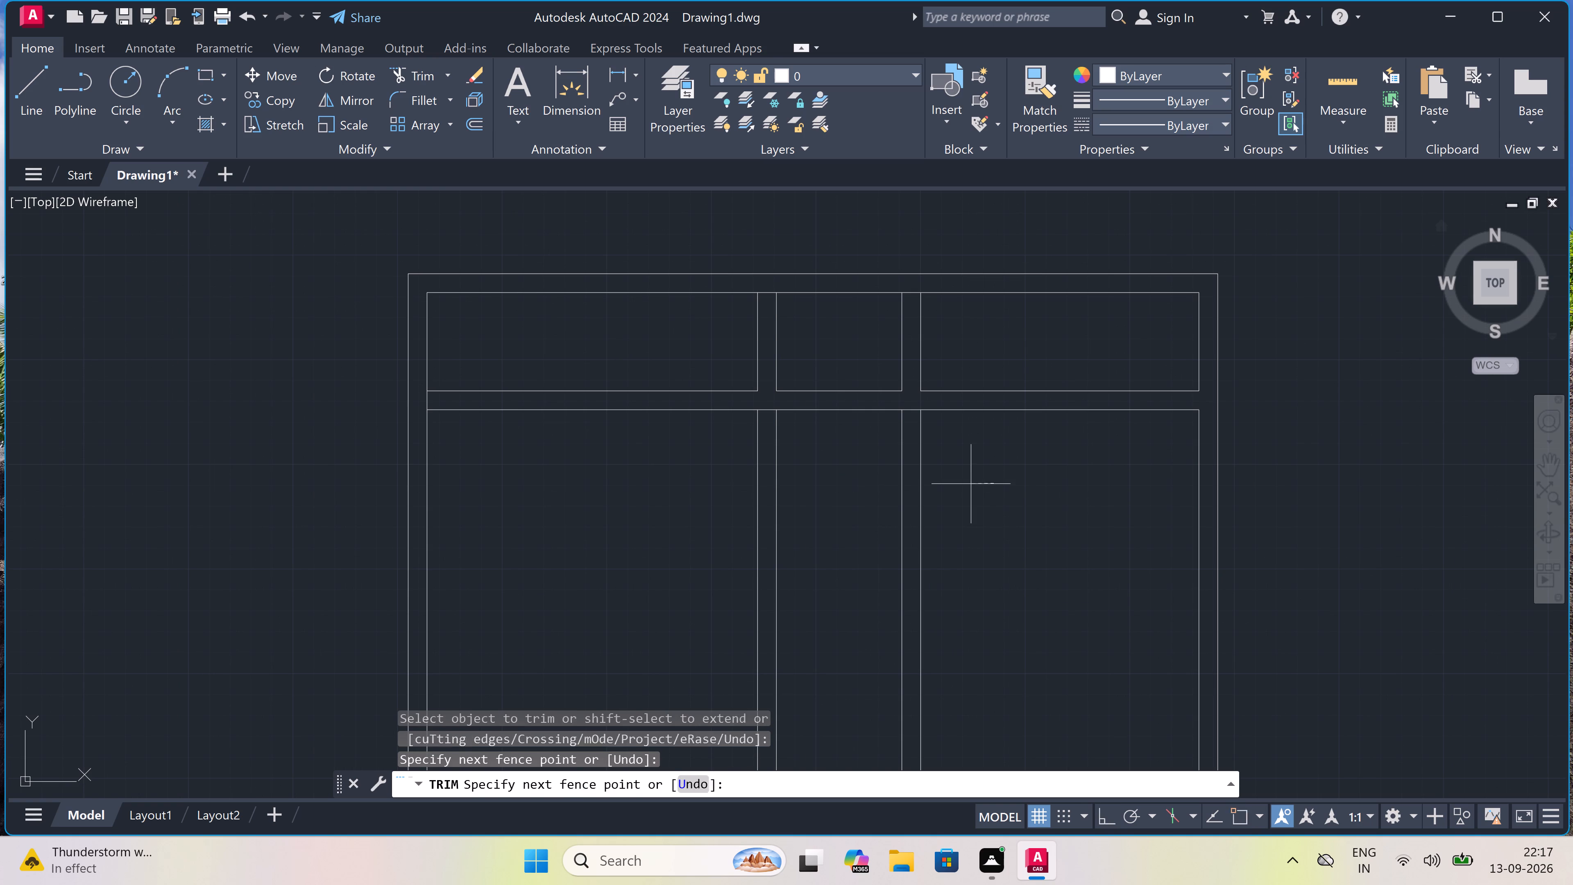
pyautogui.moveTo(663, 486); pyautogui.dragTo(678, 486)
pyautogui.moveTo(954, 436); pyautogui.dragTo(942, 437)
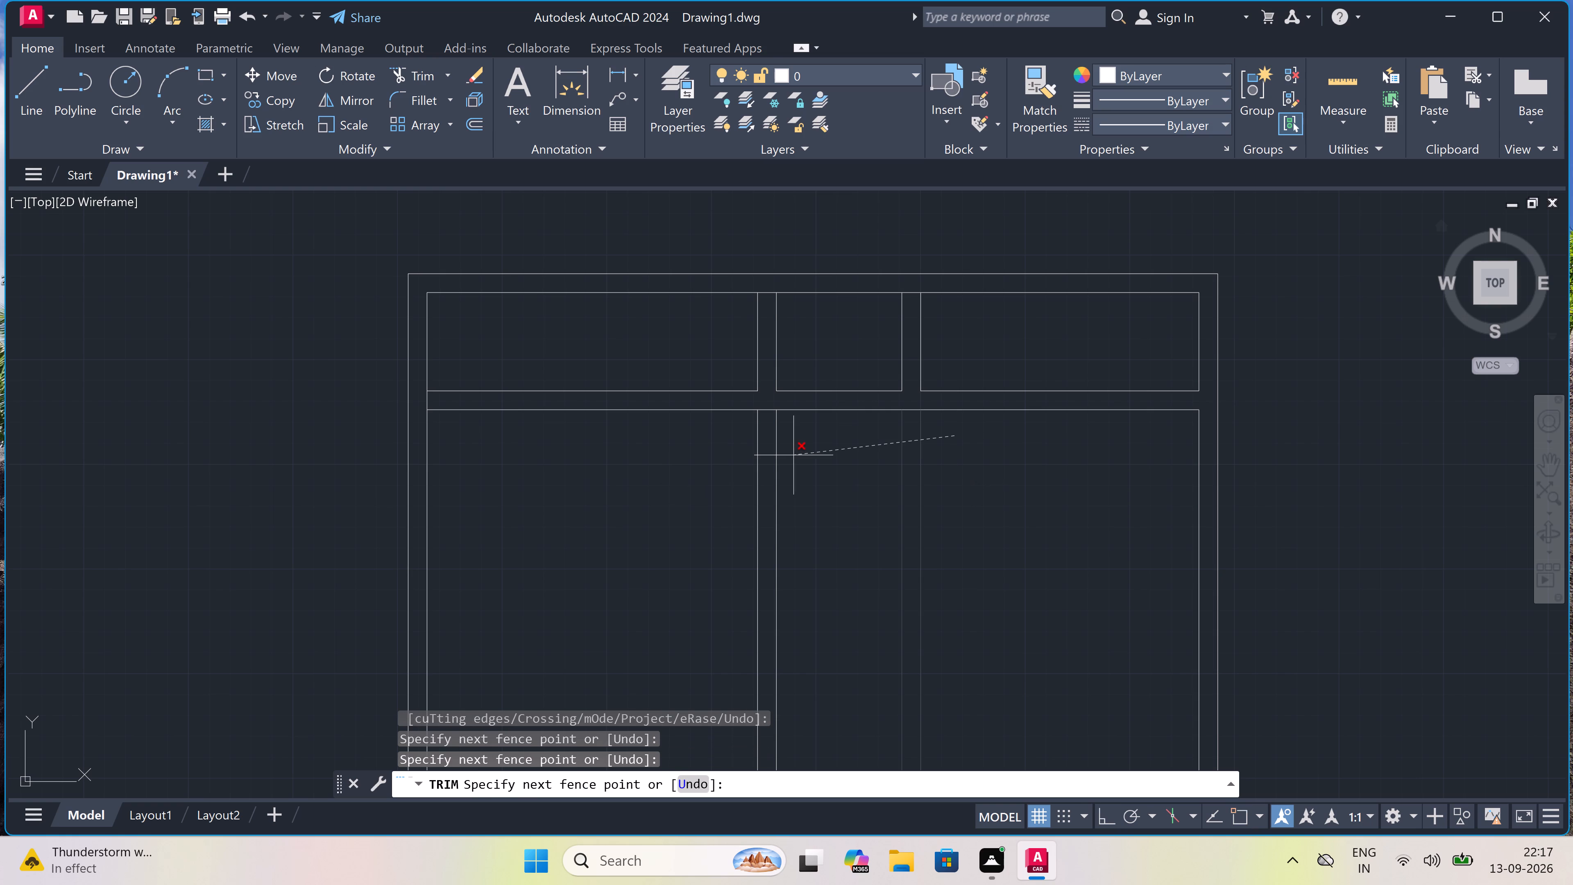
pyautogui.click(724, 464)
pyautogui.press('Escape')
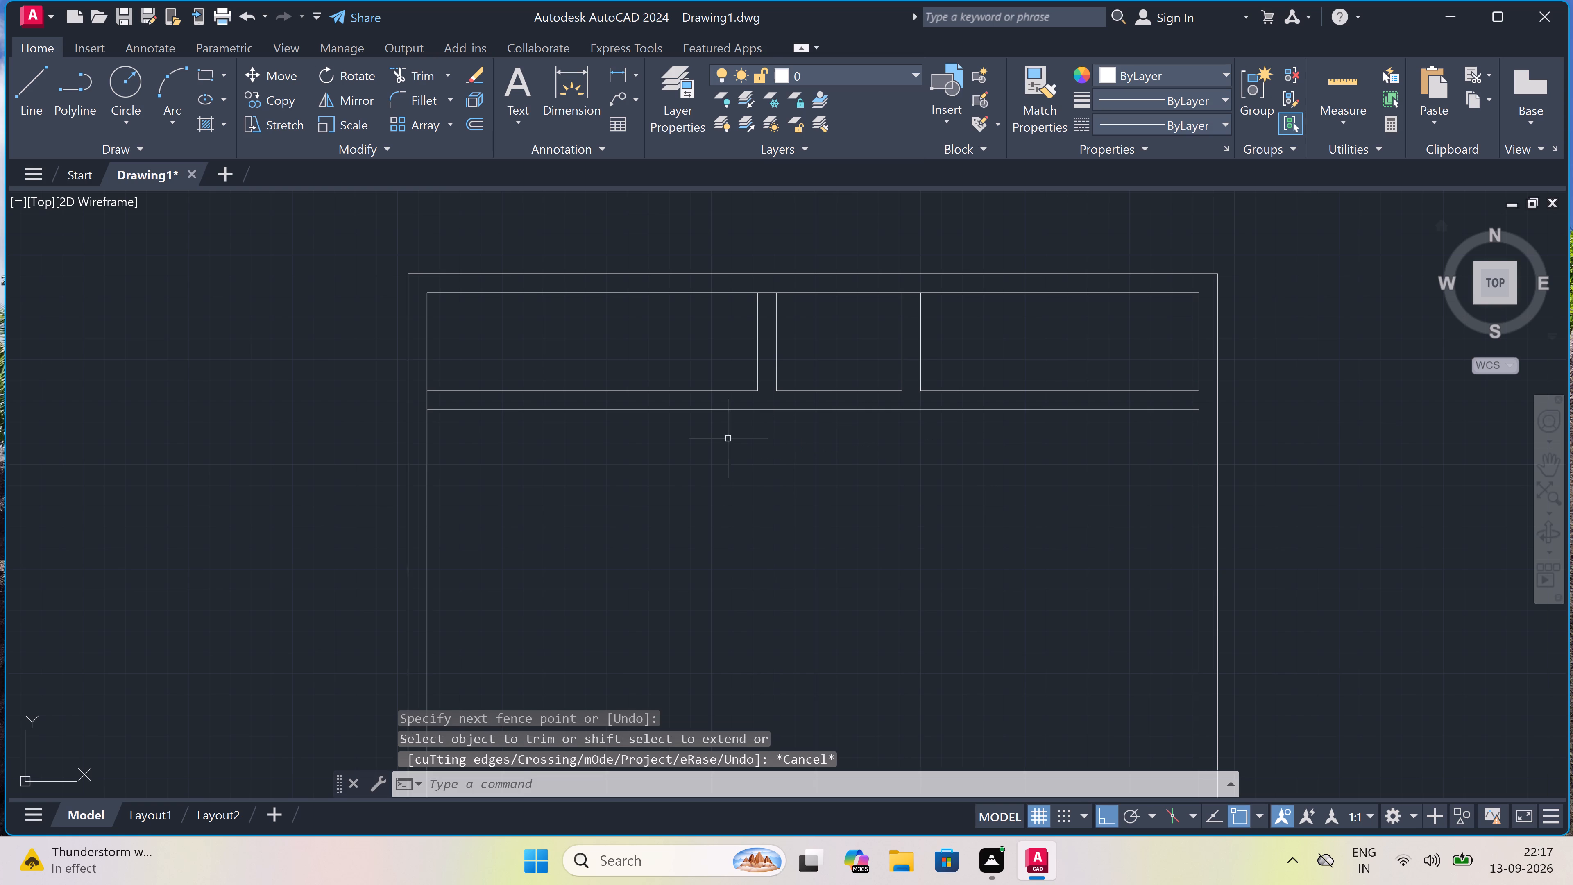
# Offset the top wall's inner horizontal line 5' downward.
pyautogui.scroll(-2, 738, 423)
pyautogui.scroll(4, 704, 403)
pyautogui.scroll(-1, 703, 400)
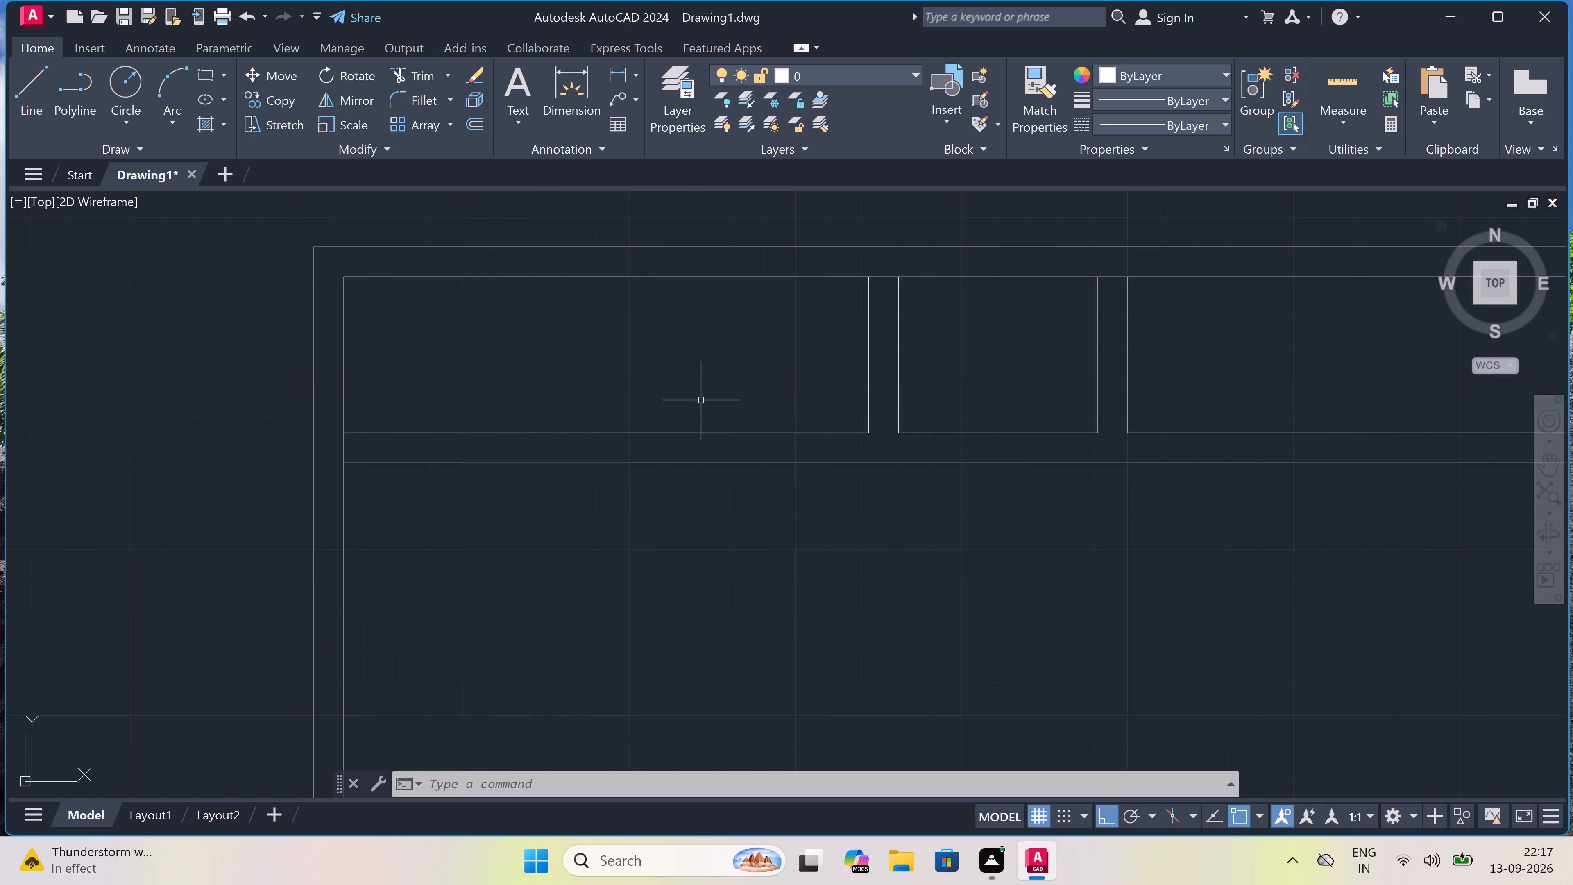
pyautogui.scroll(-3, 768, 439)
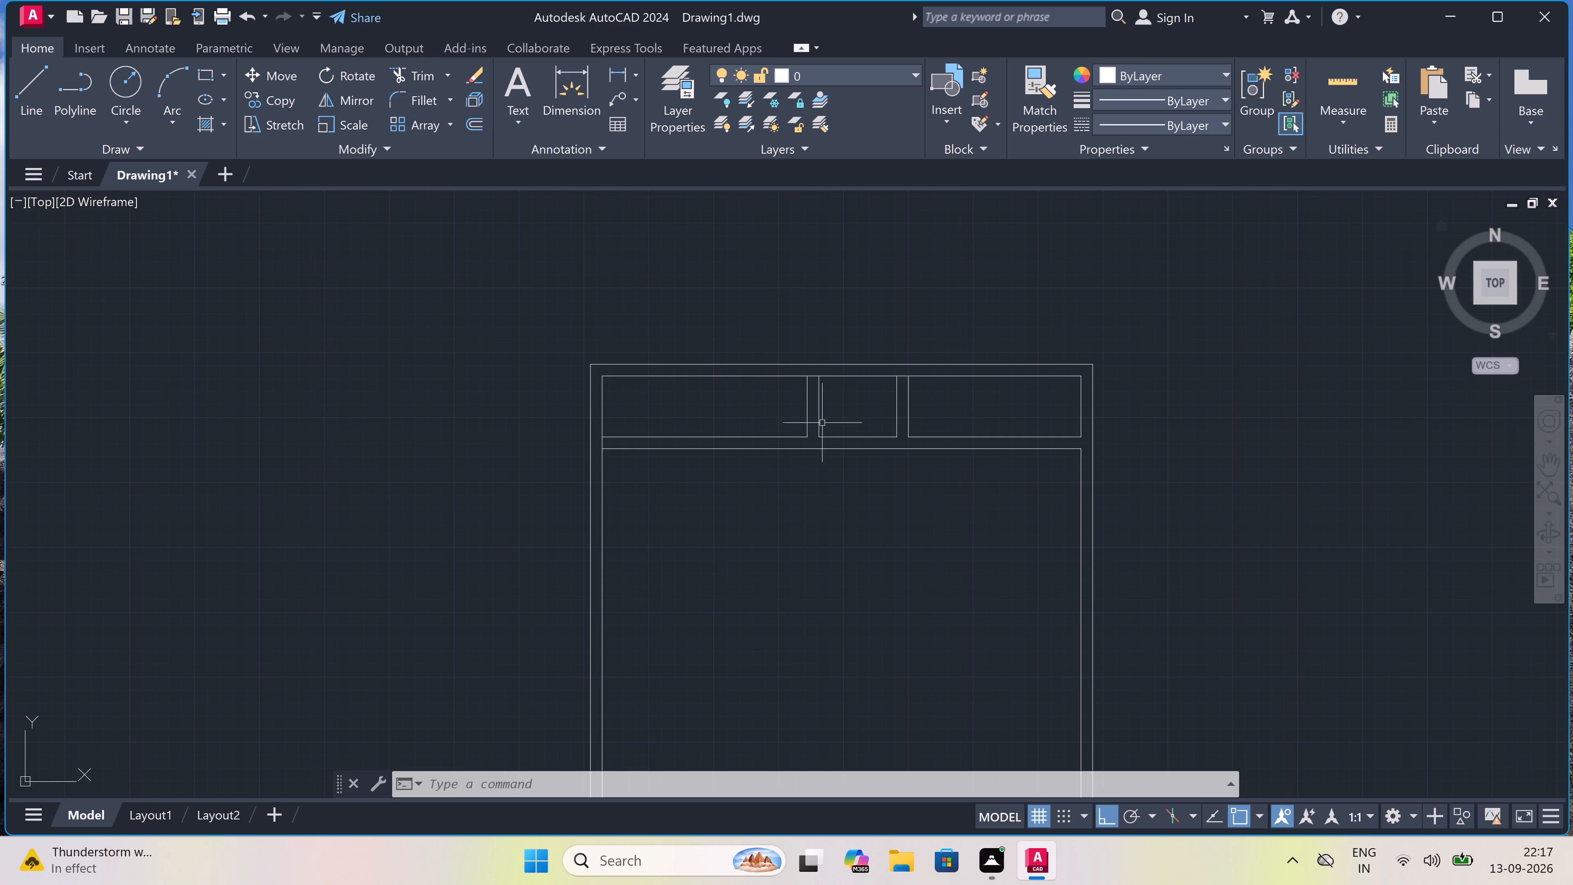
pyautogui.scroll(4, 864, 429)
pyautogui.scroll(-3, 864, 429)
pyautogui.scroll(2, 904, 385)
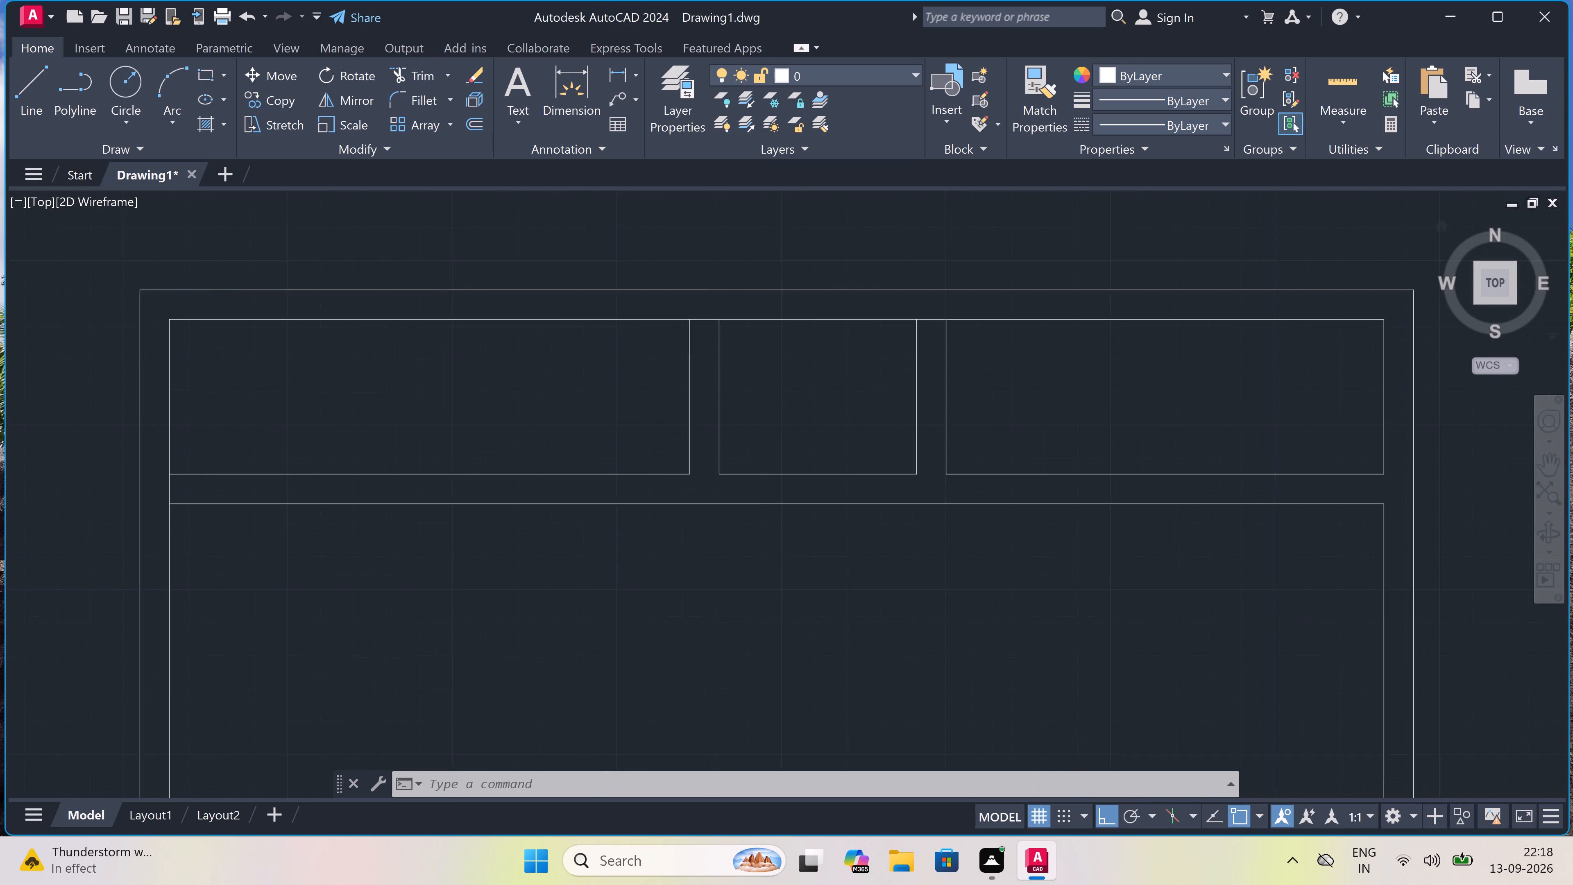
pyautogui.write('o')
pyautogui.press('space')
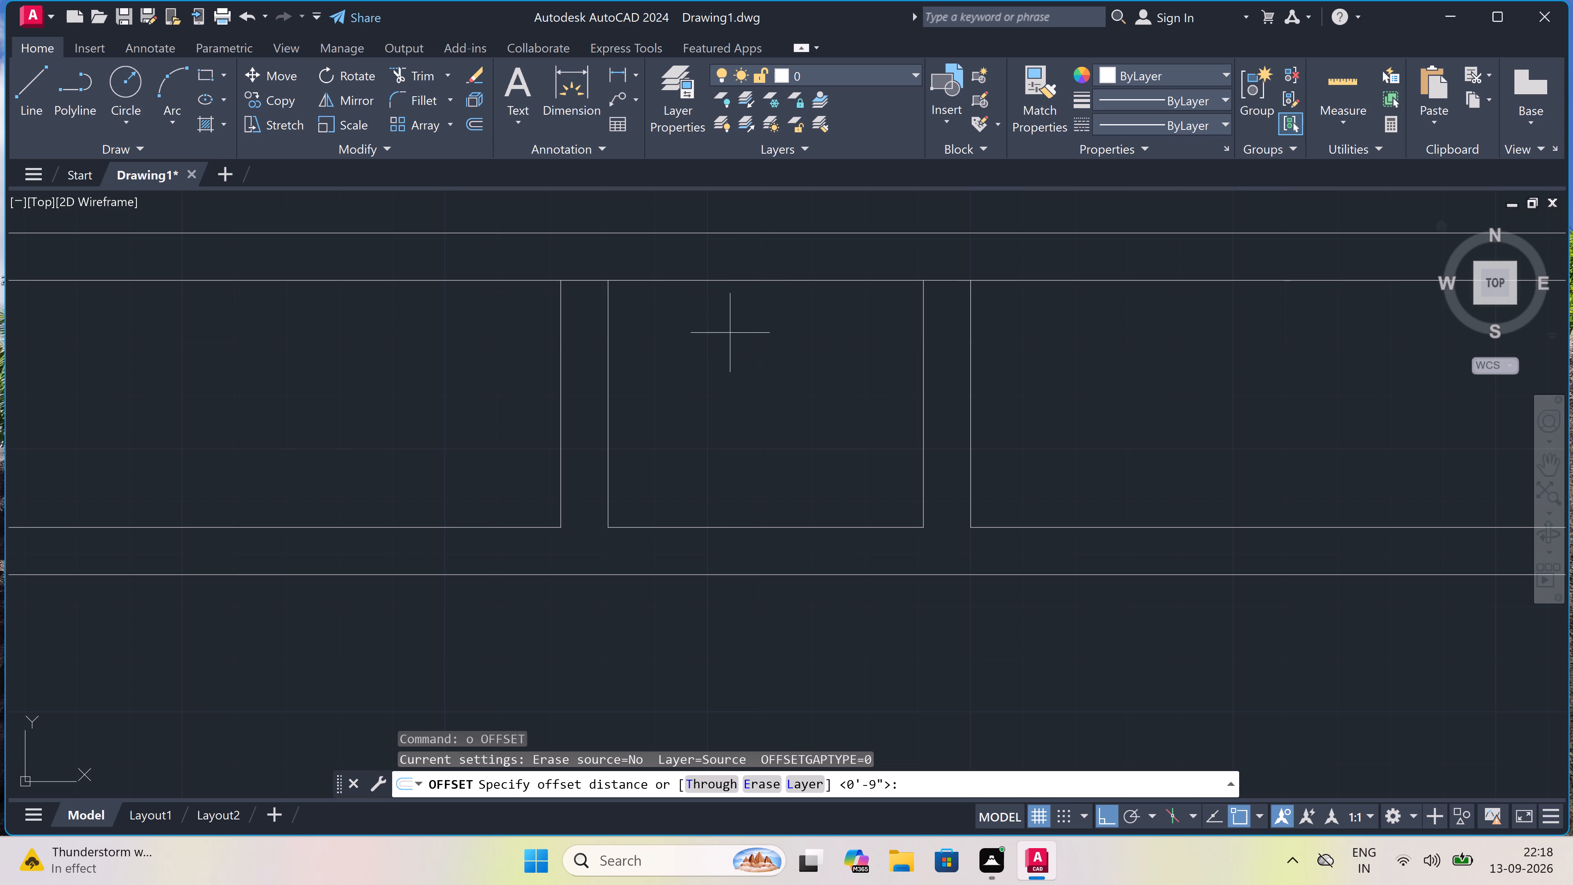
pyautogui.moveTo(607, 277); pyautogui.dragTo(608, 332)
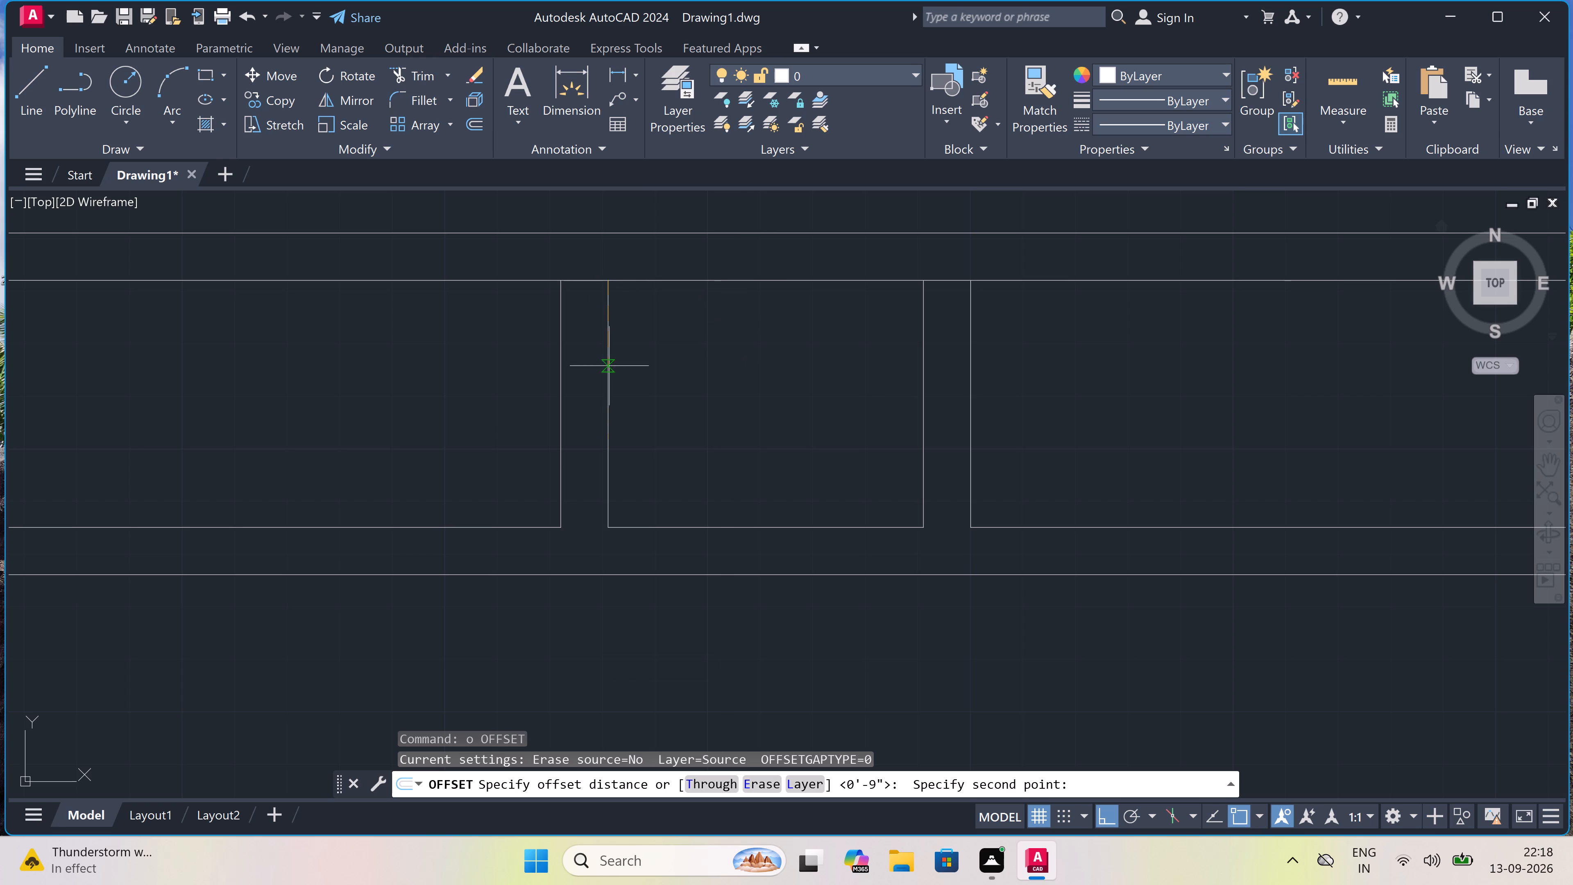
pyautogui.write("5'")
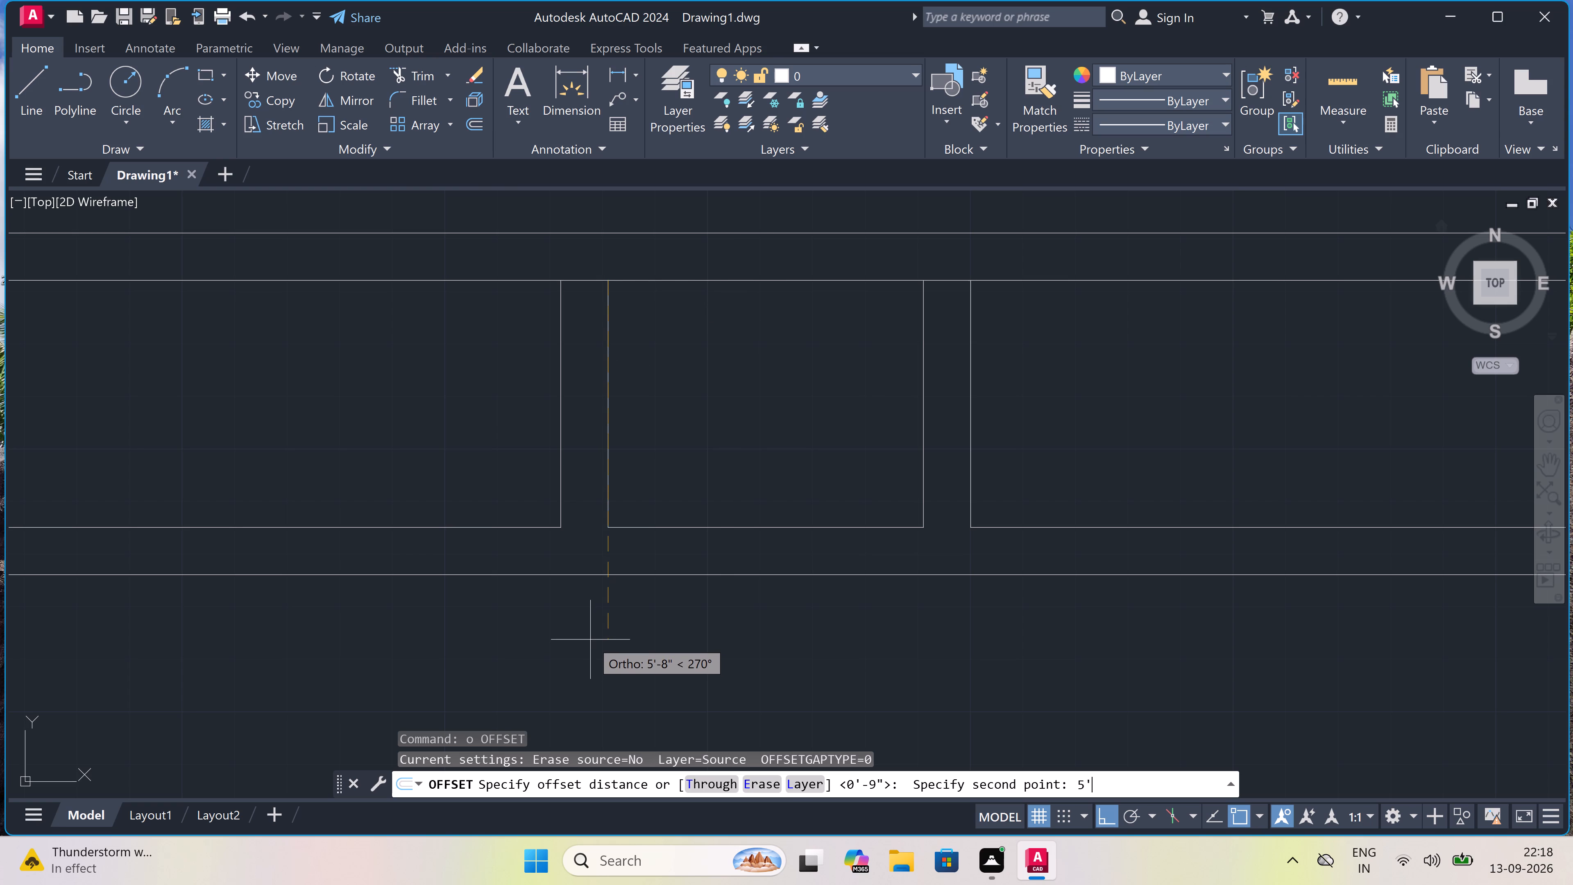
pyautogui.press('space')
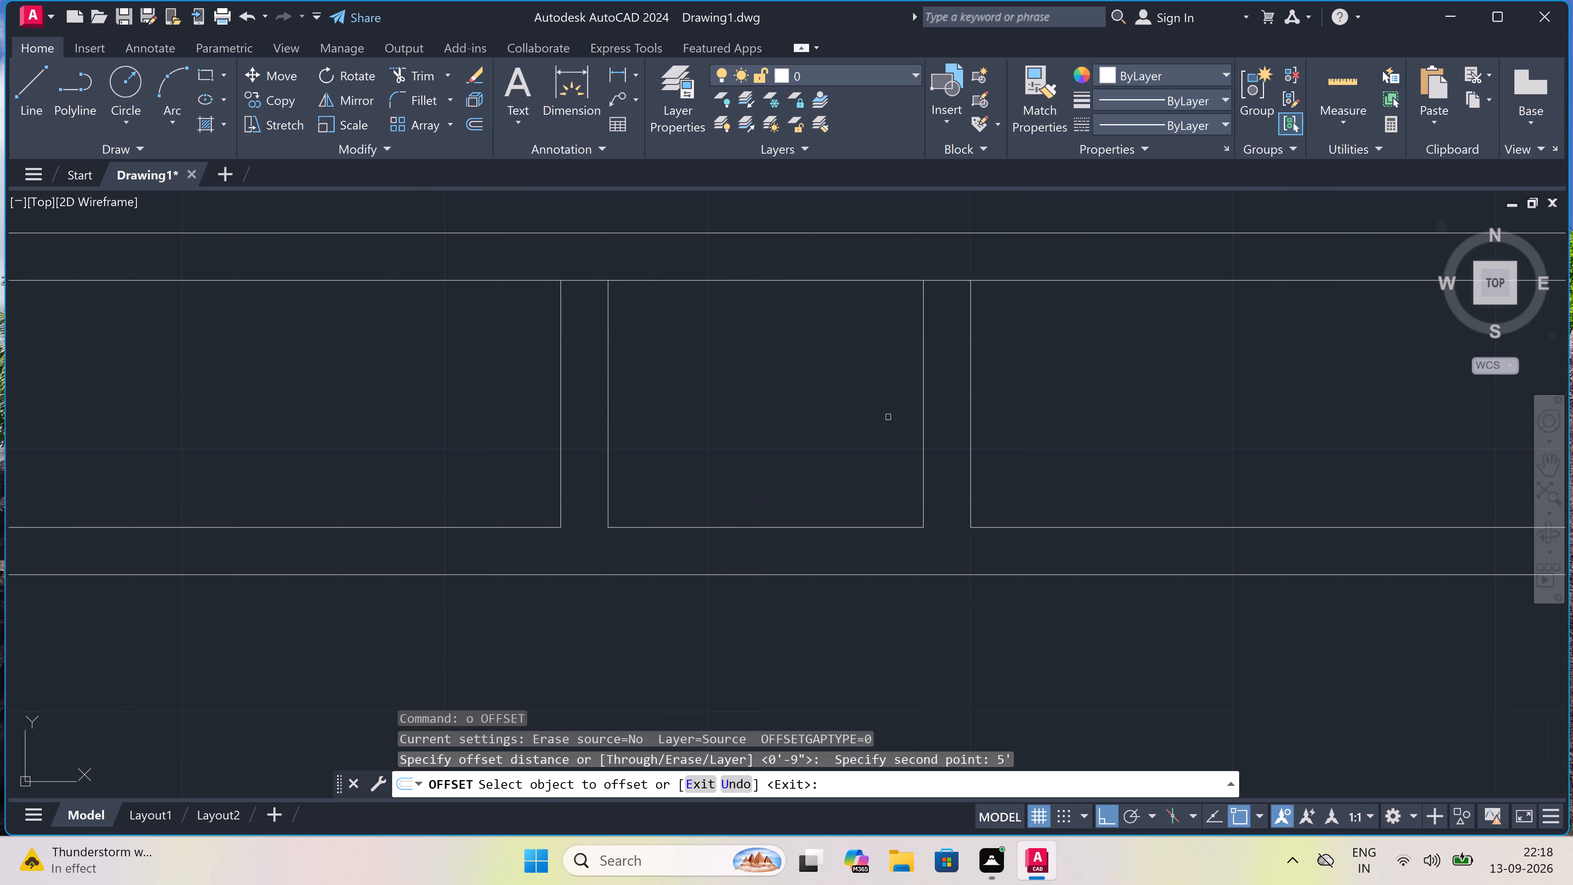
pyautogui.click(777, 281)
pyautogui.click(748, 381)
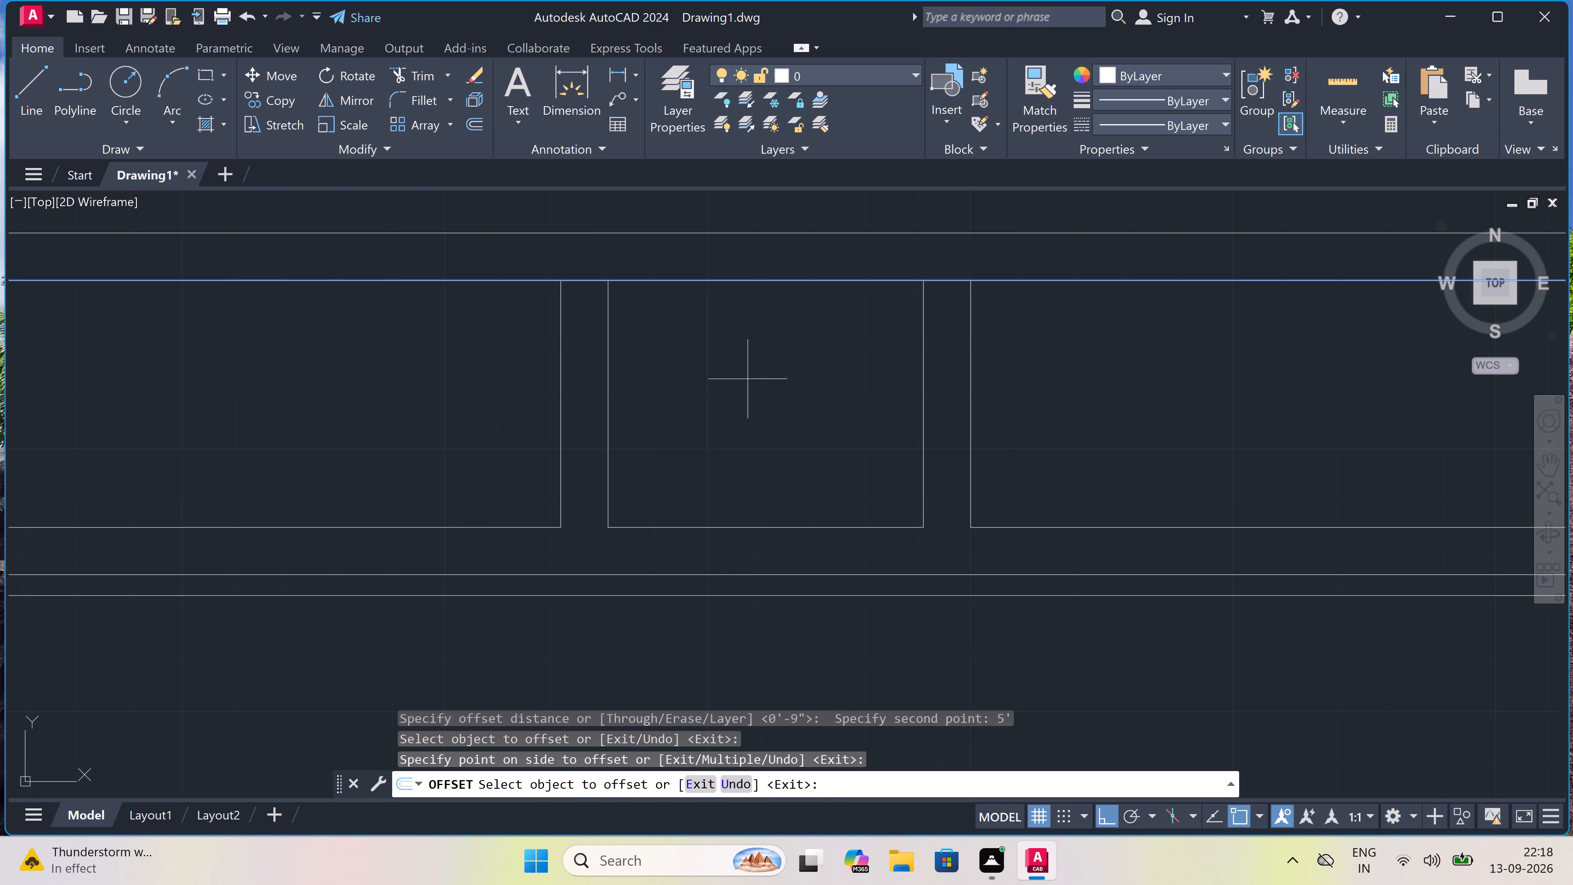
# Offset the newly created horizontal line, 5' below the inner top wall line, 9" downward.
pyautogui.scroll(-2, 748, 381)
pyautogui.scroll(3, 726, 460)
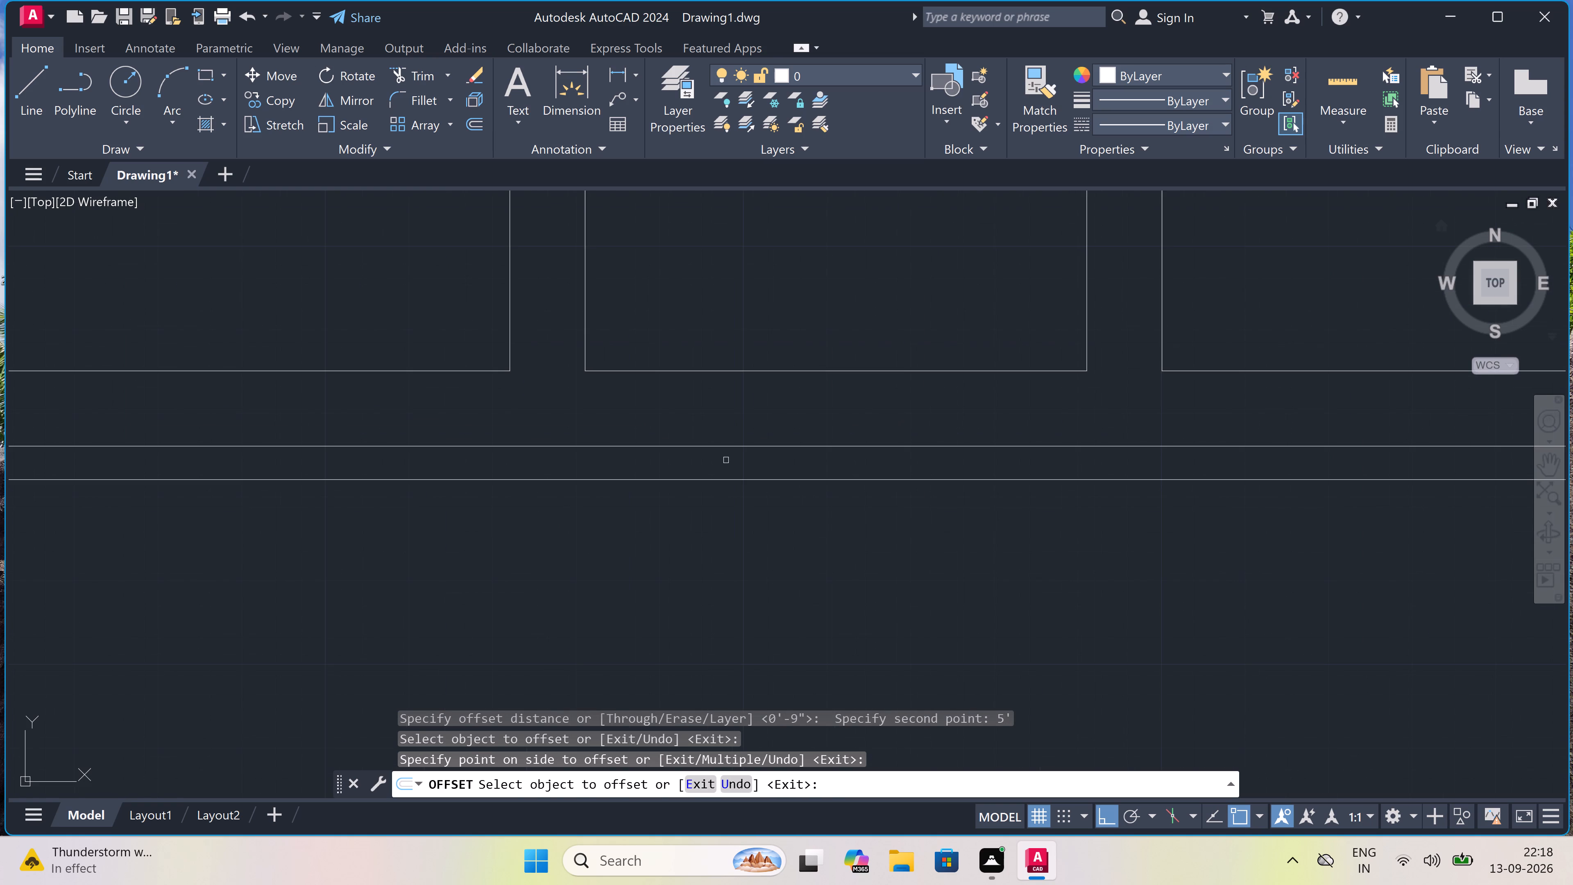
pyautogui.press('Escape')
pyautogui.press('space')
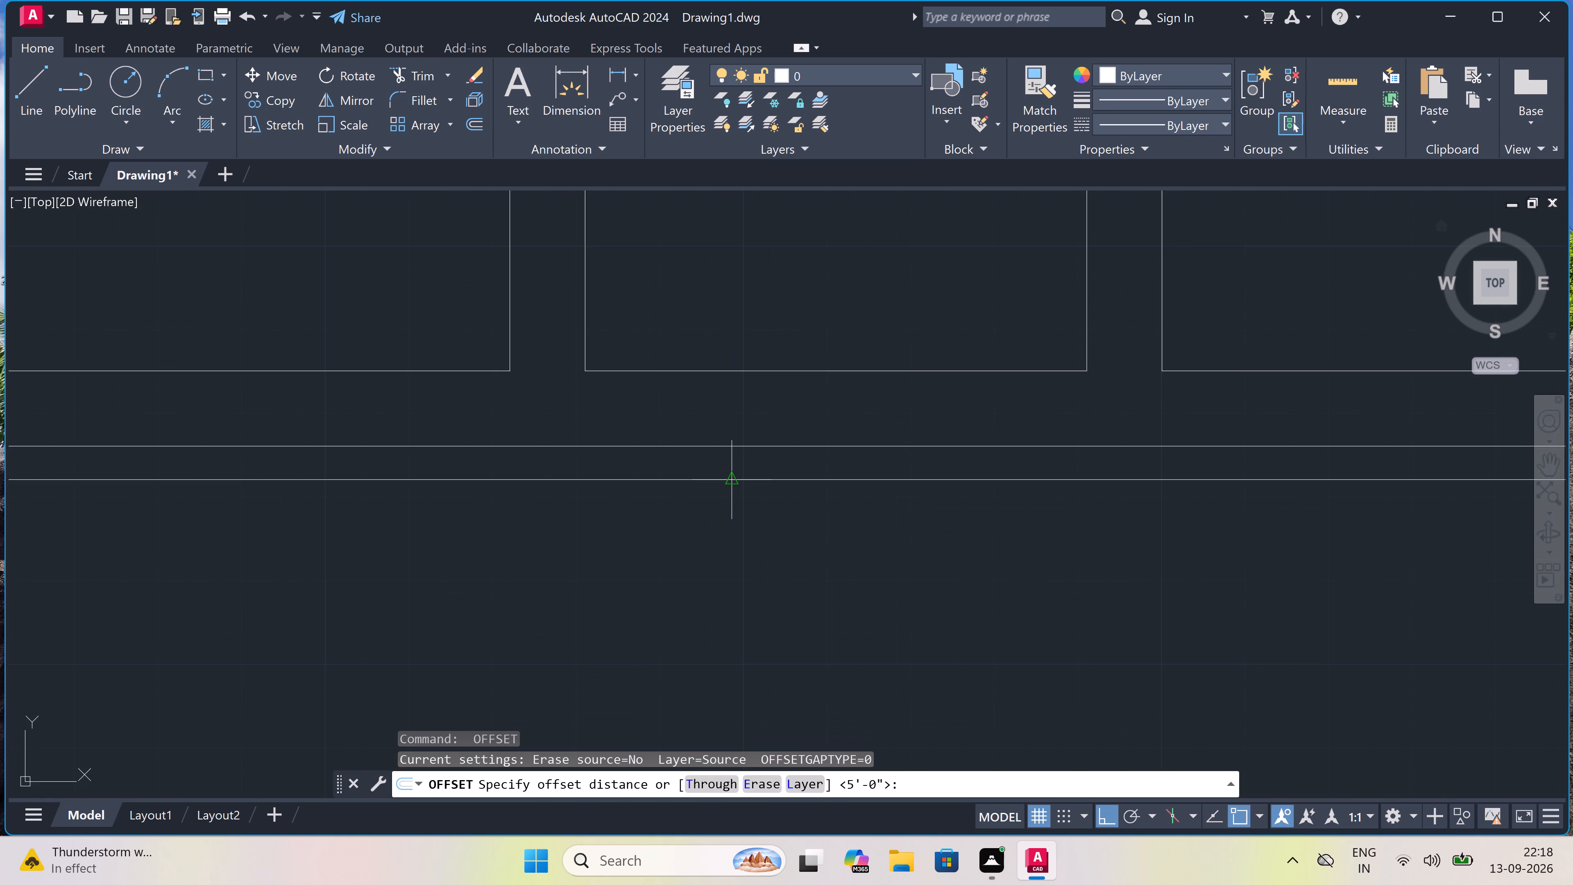
pyautogui.moveTo(728, 476); pyautogui.dragTo(733, 511)
pyautogui.write('9"')
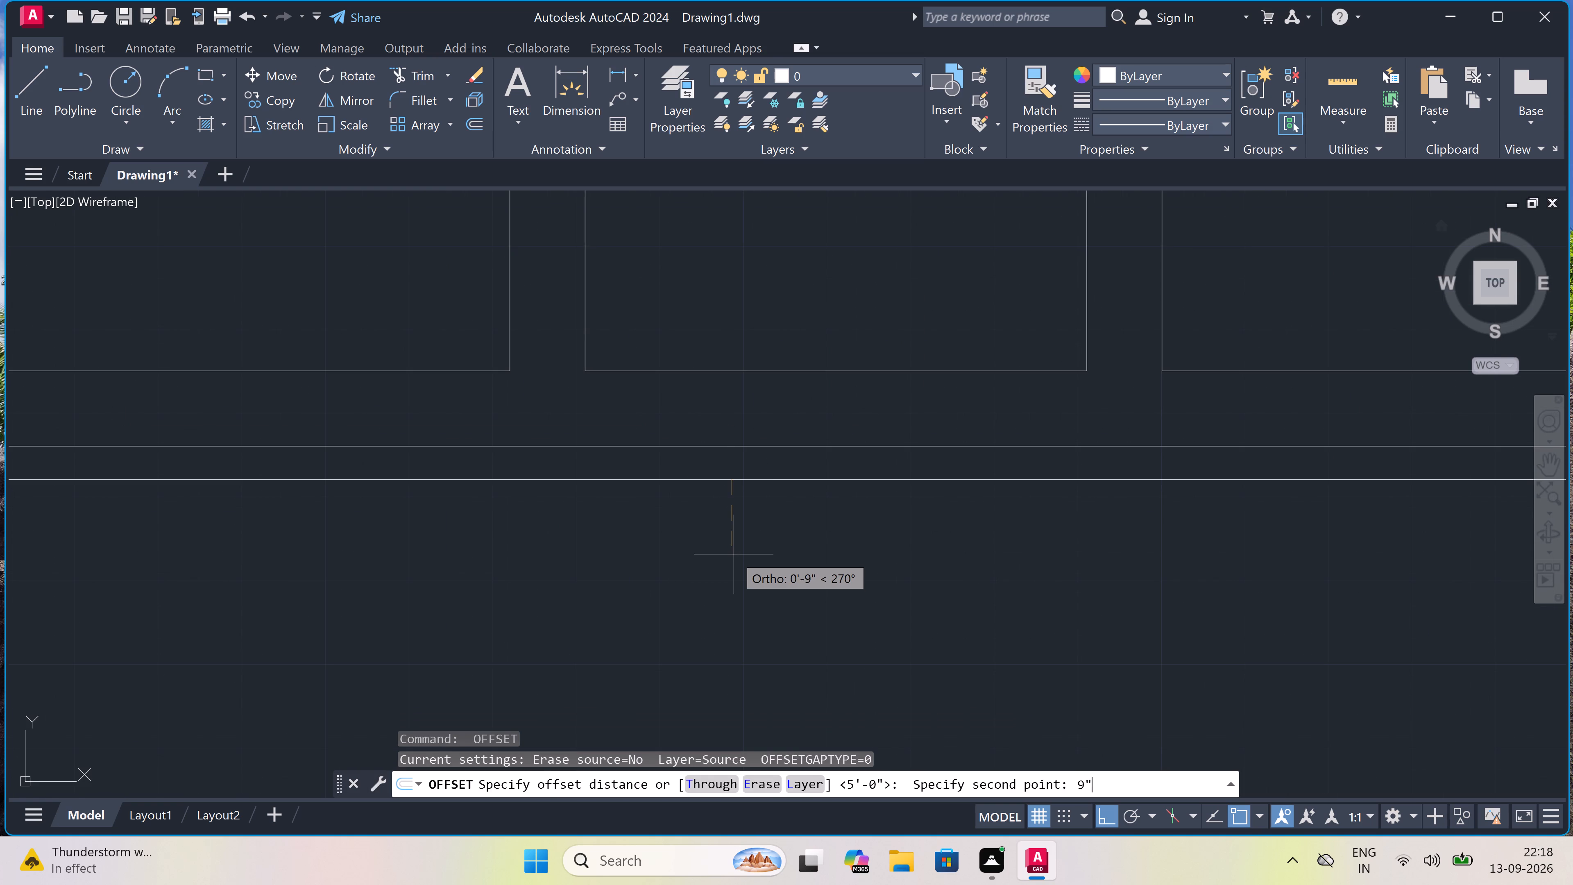
pyautogui.press('space')
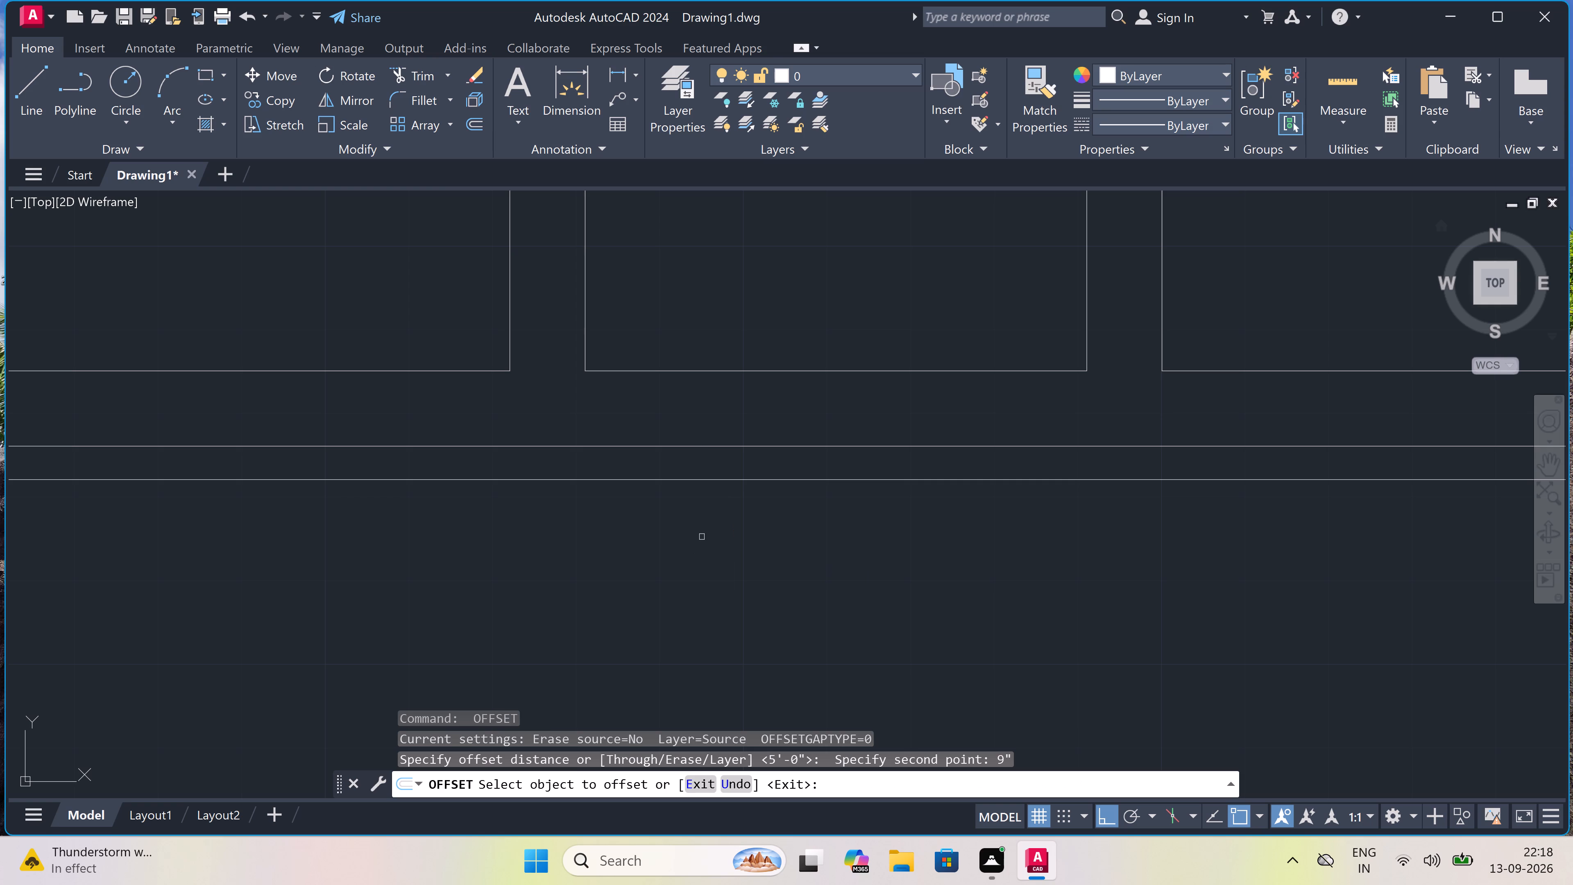
pyautogui.click(686, 479)
pyautogui.click(686, 513)
pyautogui.press('Escape')
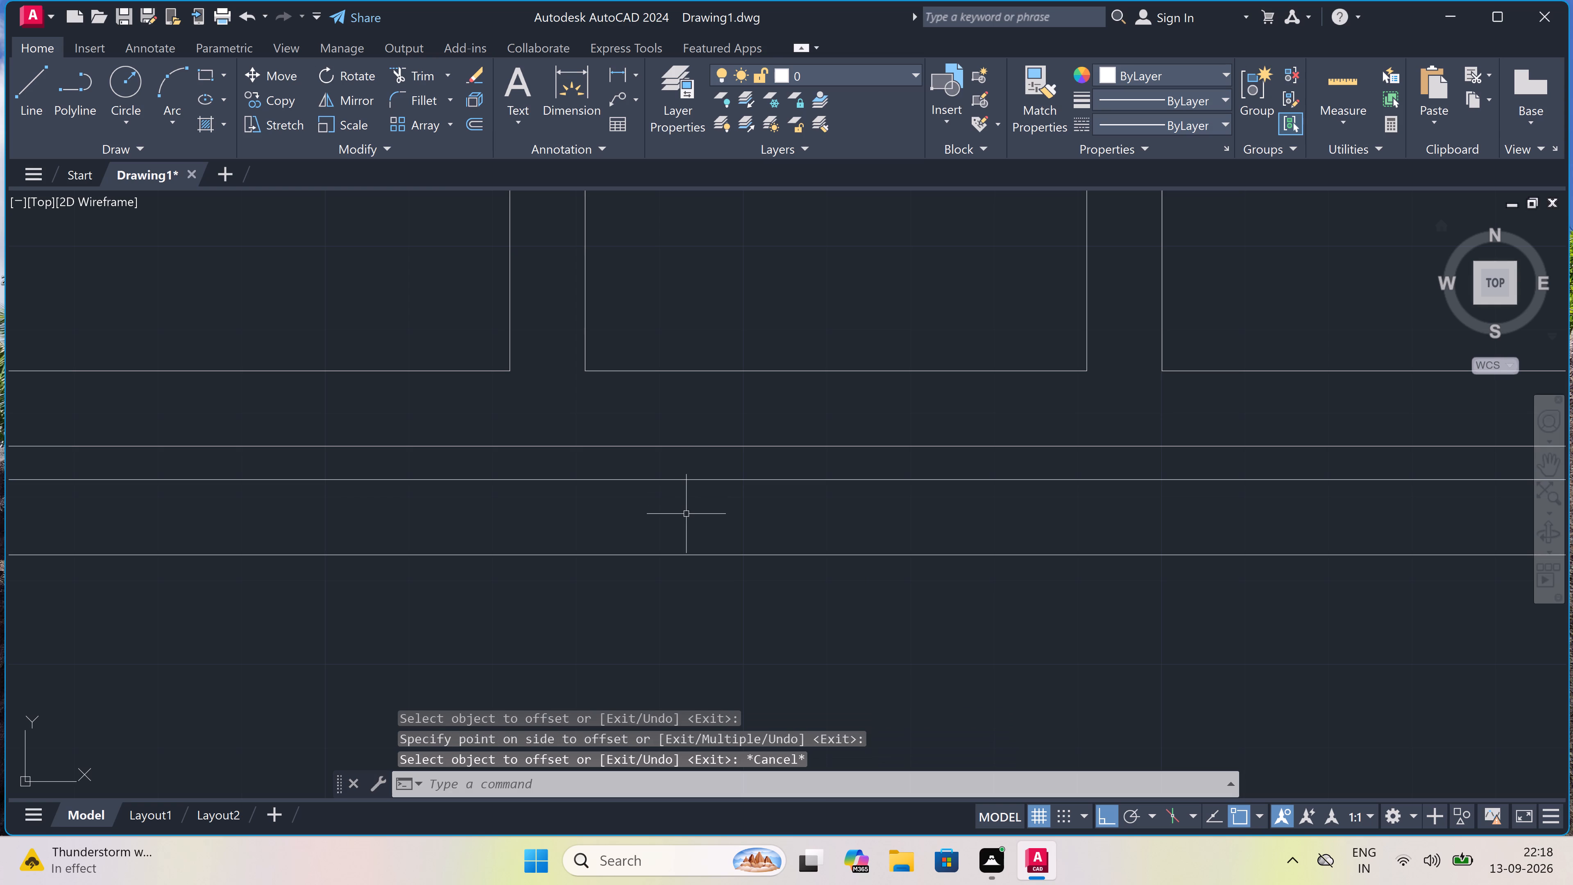
# Draw both vertical lines of the left partition from the horizontal partition's upper line down to the lowest offset line.
pyautogui.press('l')
pyautogui.press('space')
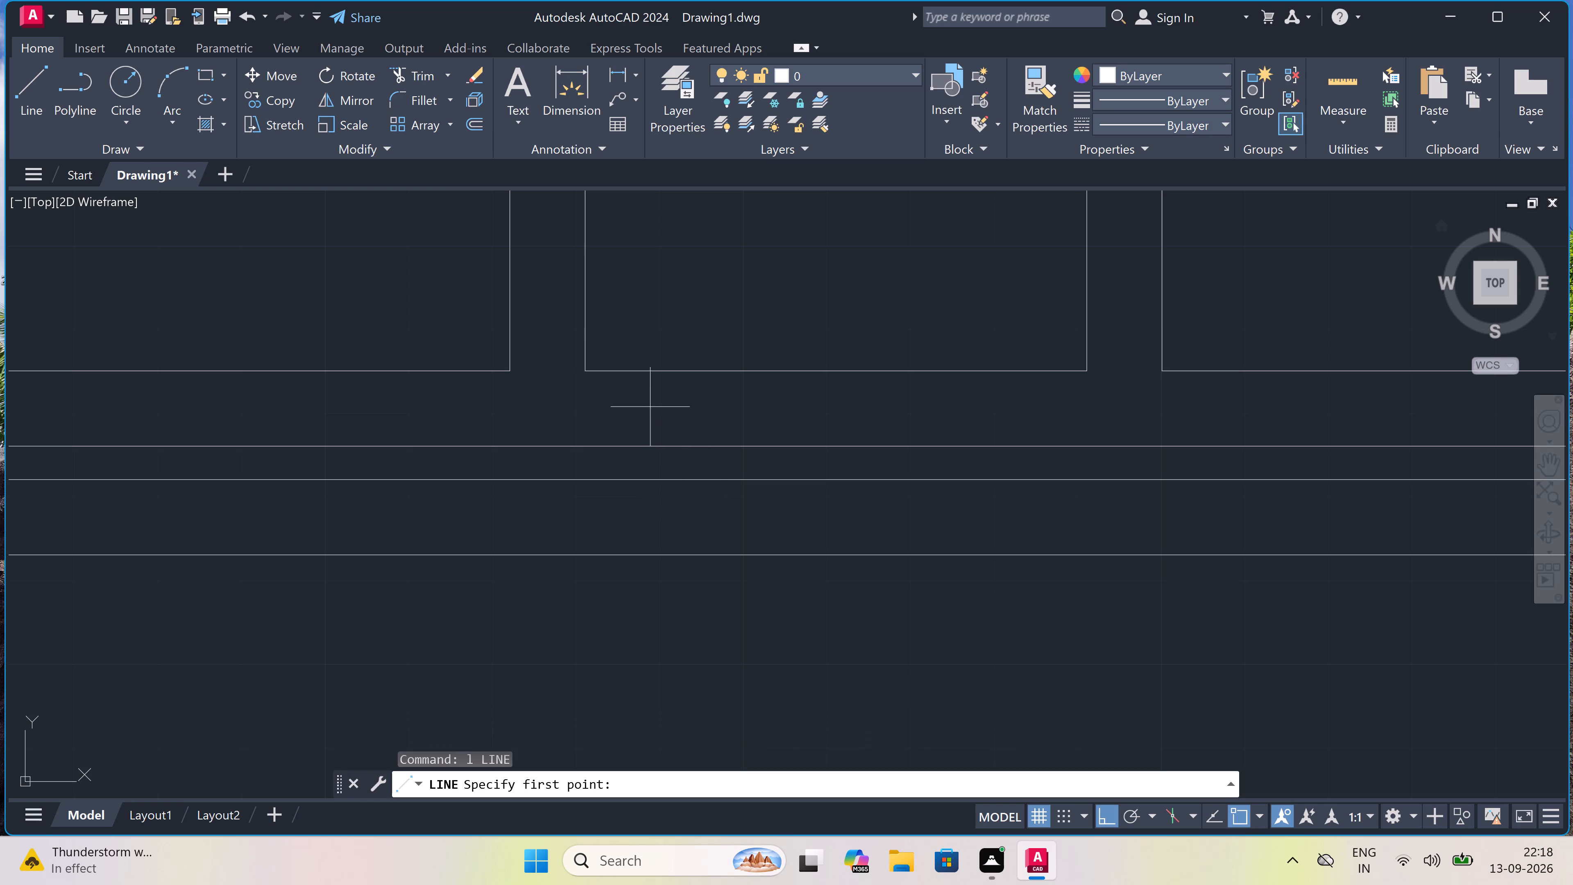
pyautogui.moveTo(589, 366); pyautogui.dragTo(591, 382)
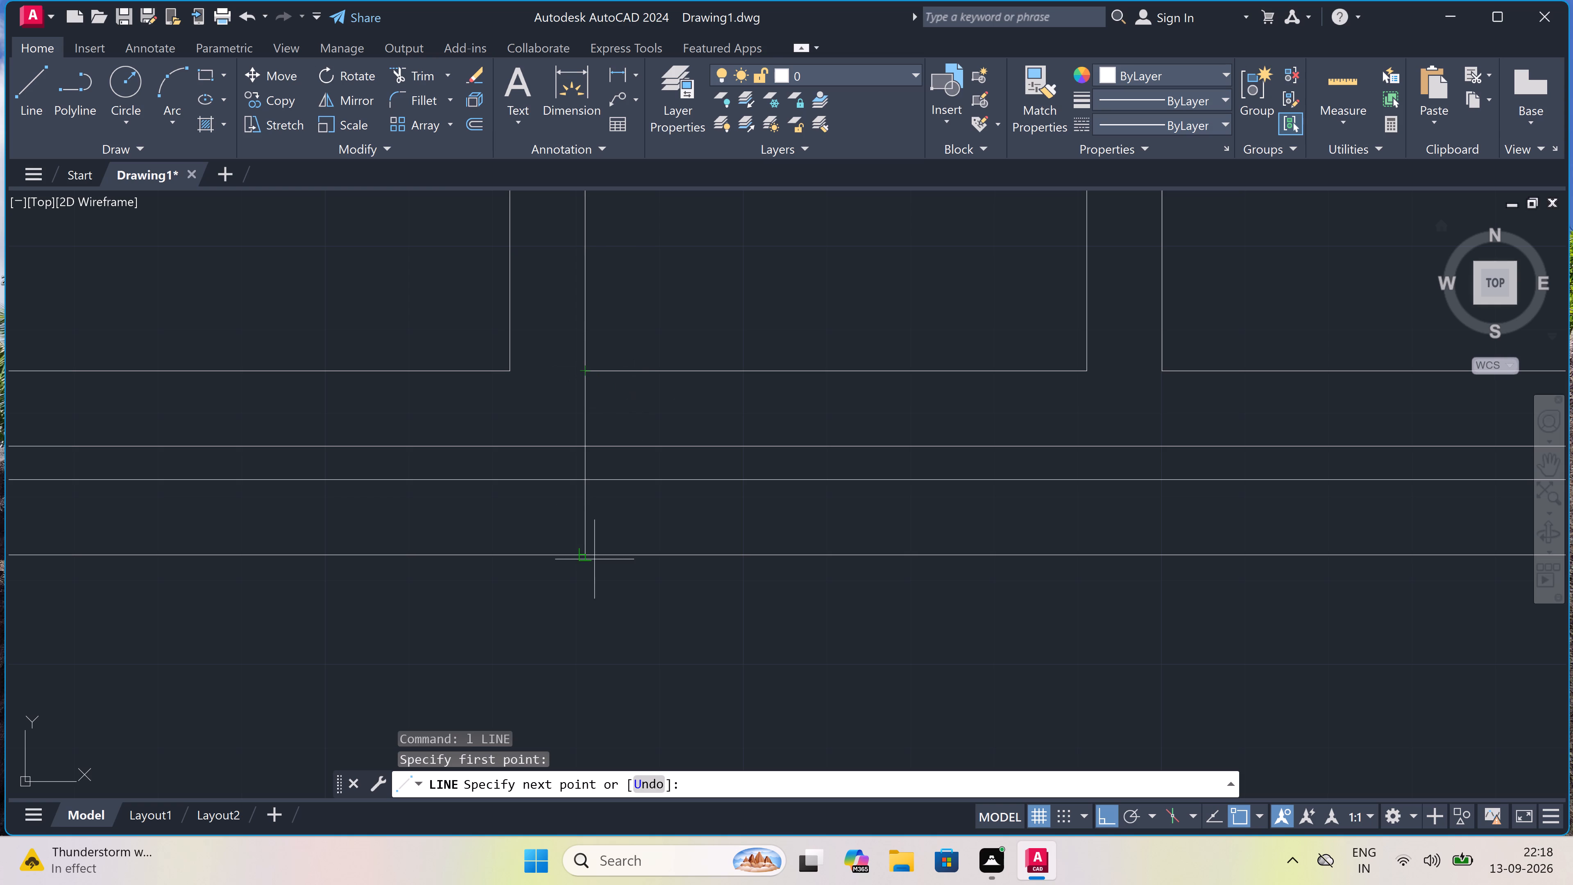
pyautogui.click(588, 555)
pyautogui.press('Escape')
pyautogui.press('space')
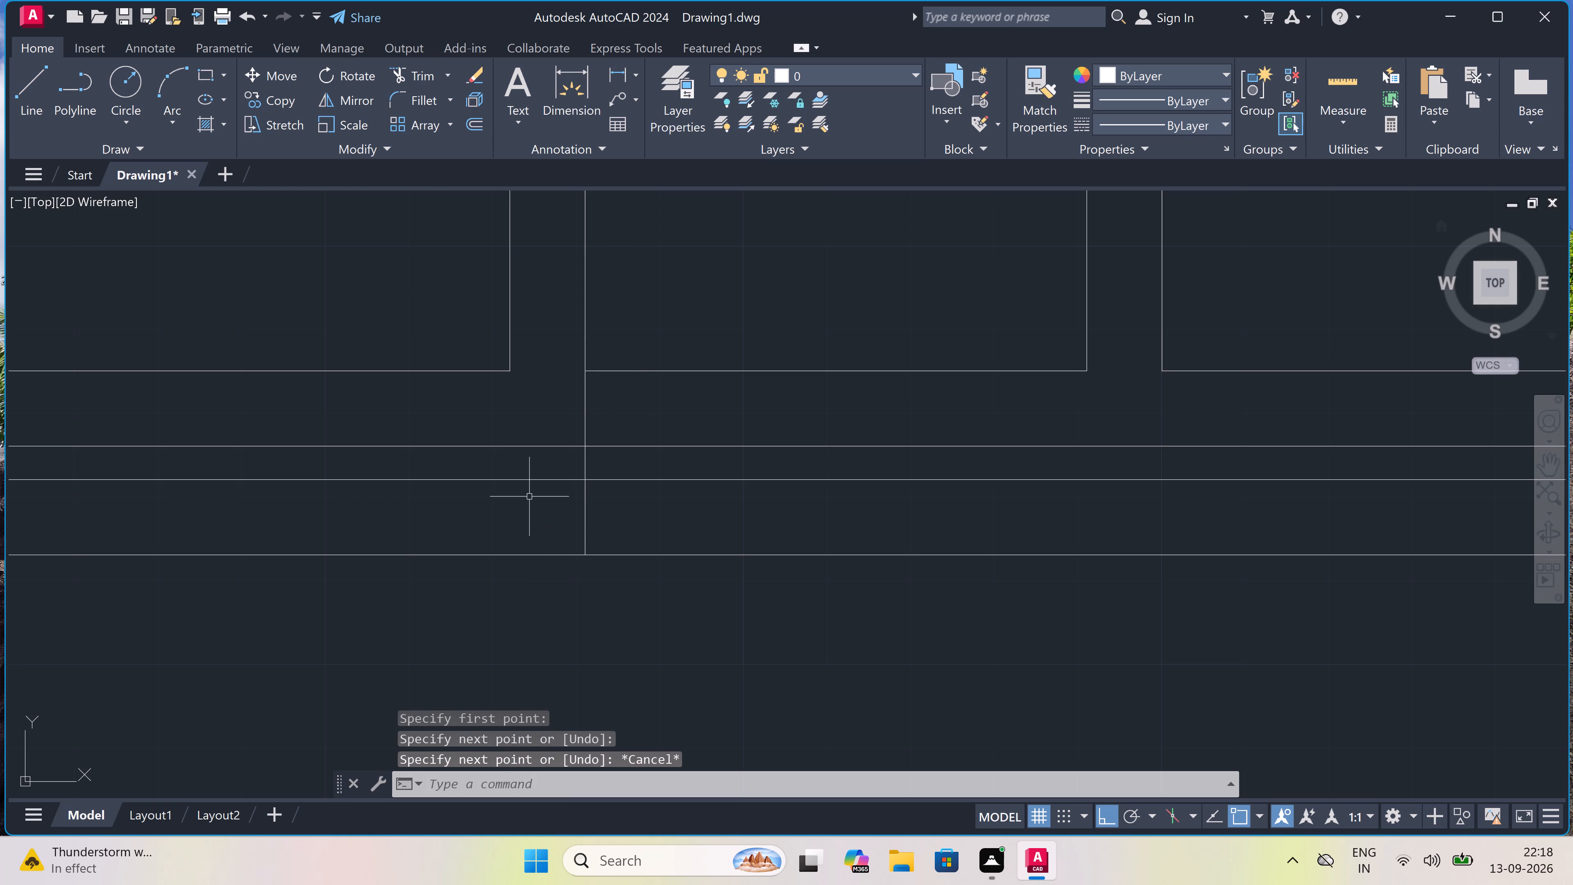
pyautogui.click(511, 373)
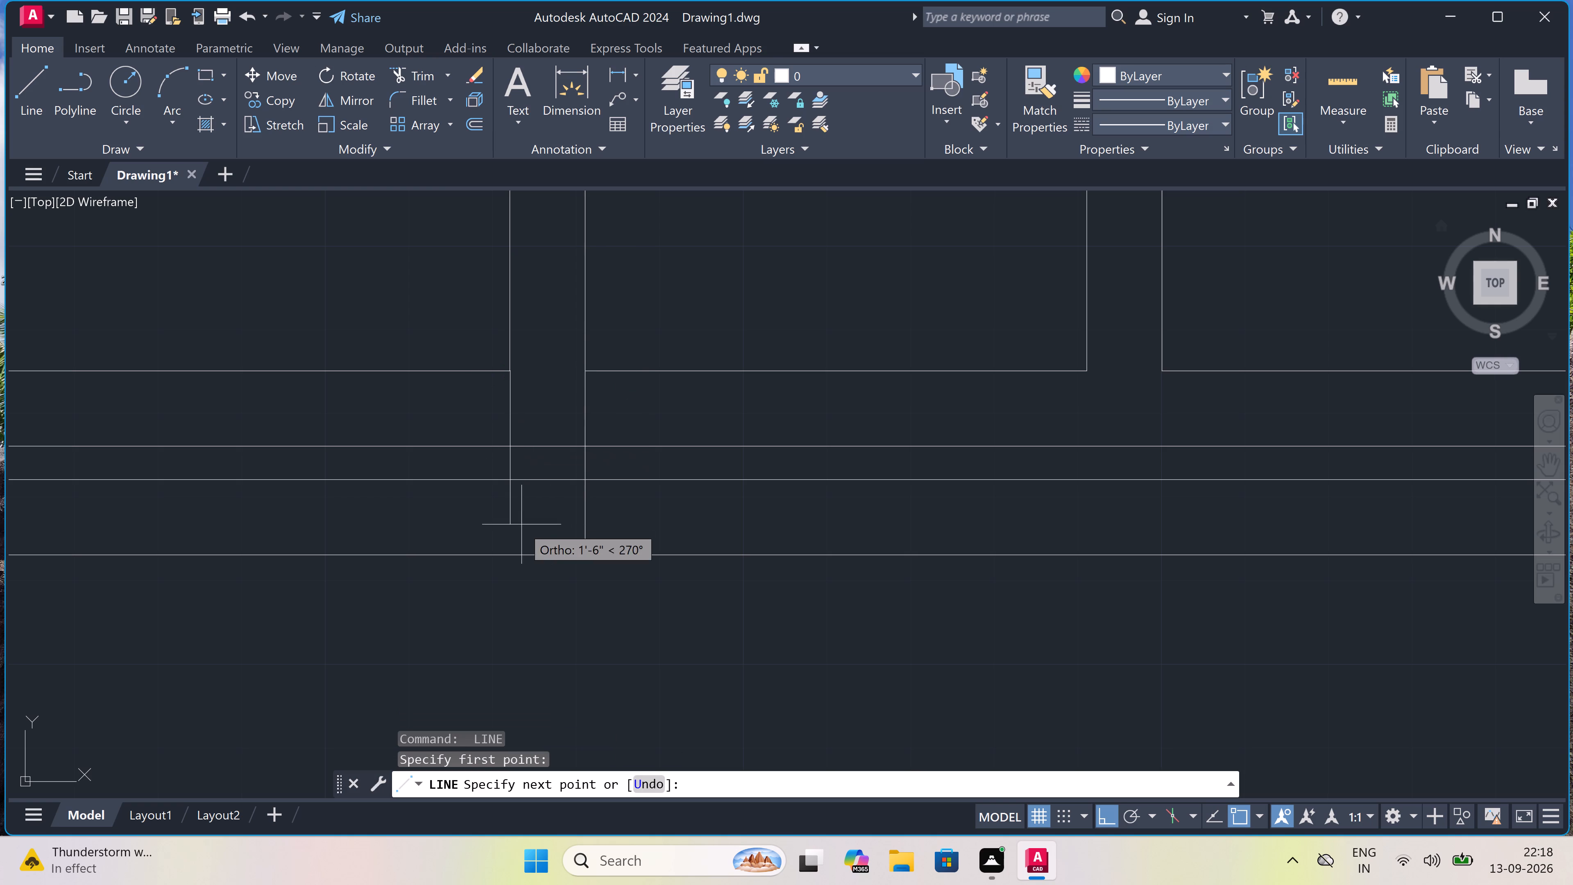
pyautogui.click(510, 550)
pyautogui.press('Escape')
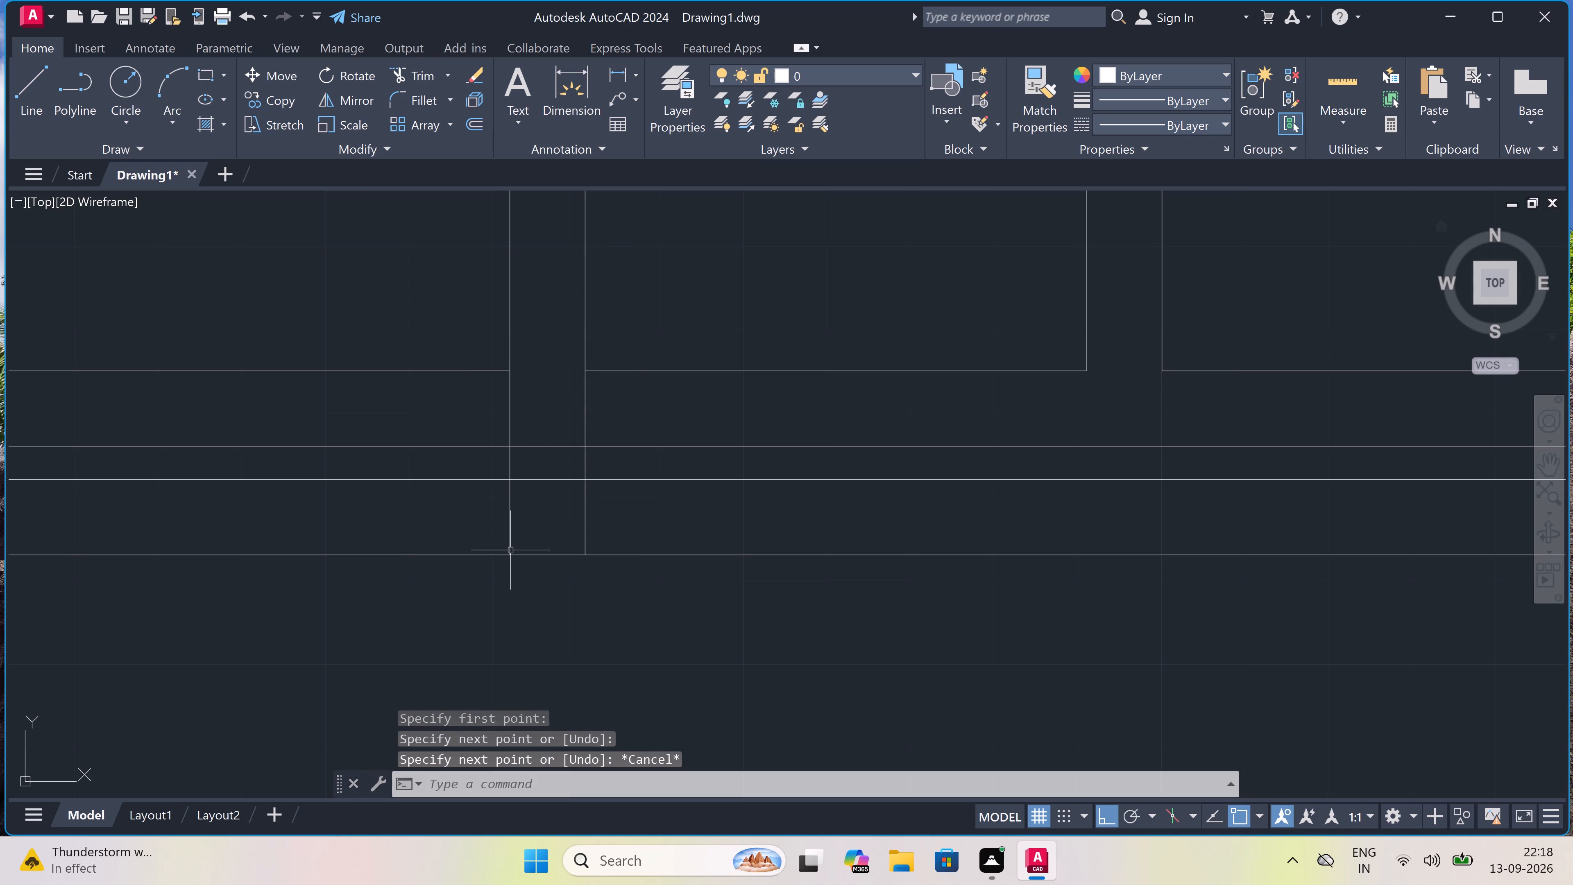
# Draw the right partition's vertical lines downward, its inner line to the upper offset line and its outer line to the lowest.
pyautogui.press('space')
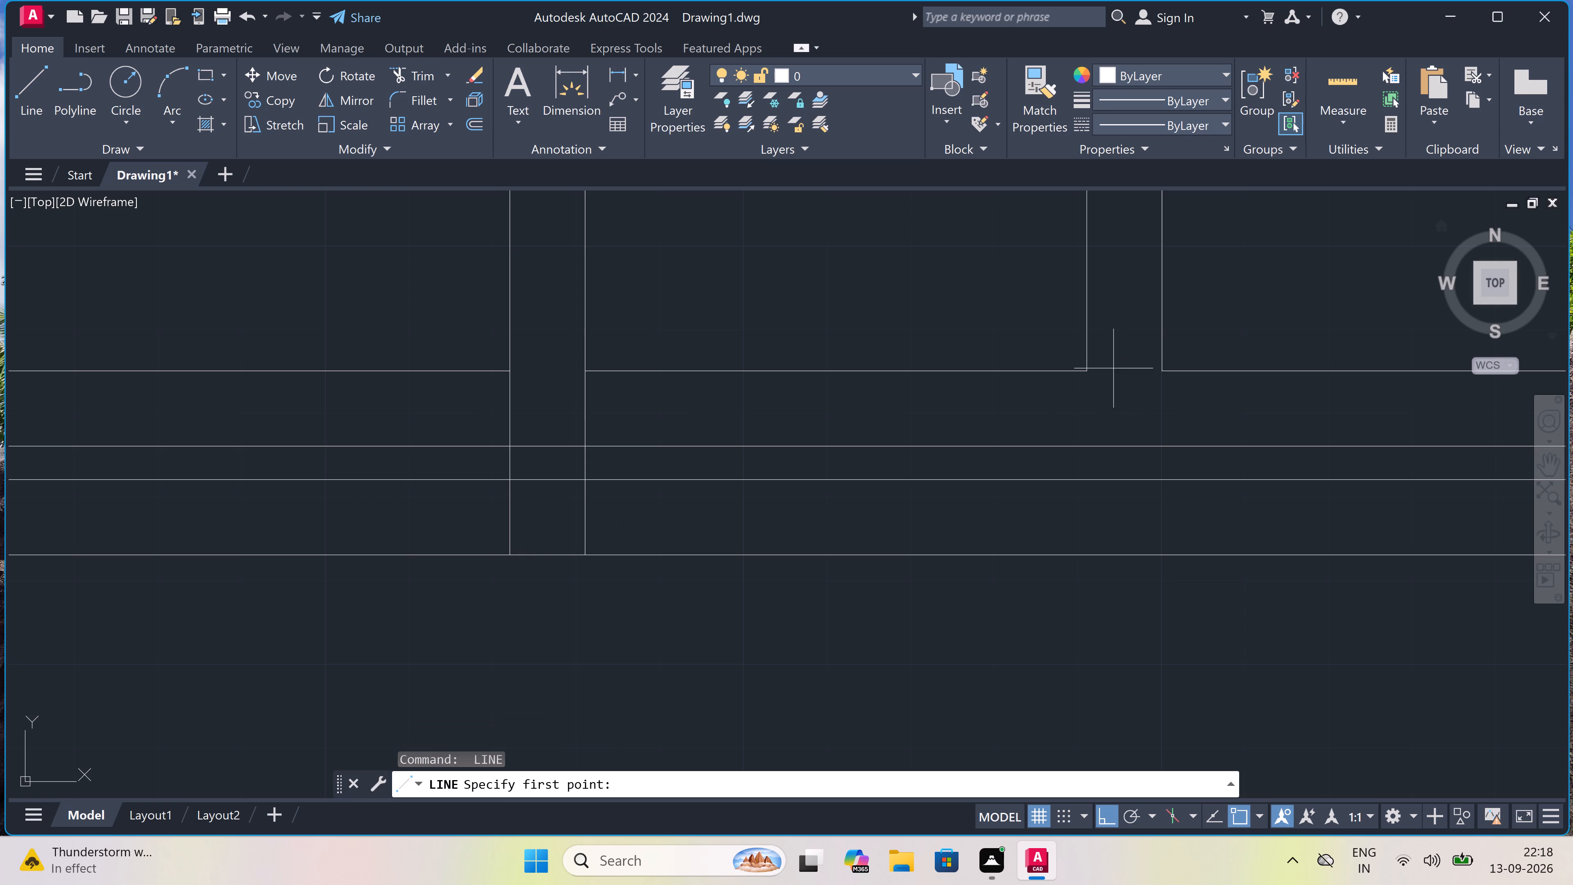
pyautogui.moveTo(1087, 368); pyautogui.dragTo(1088, 378)
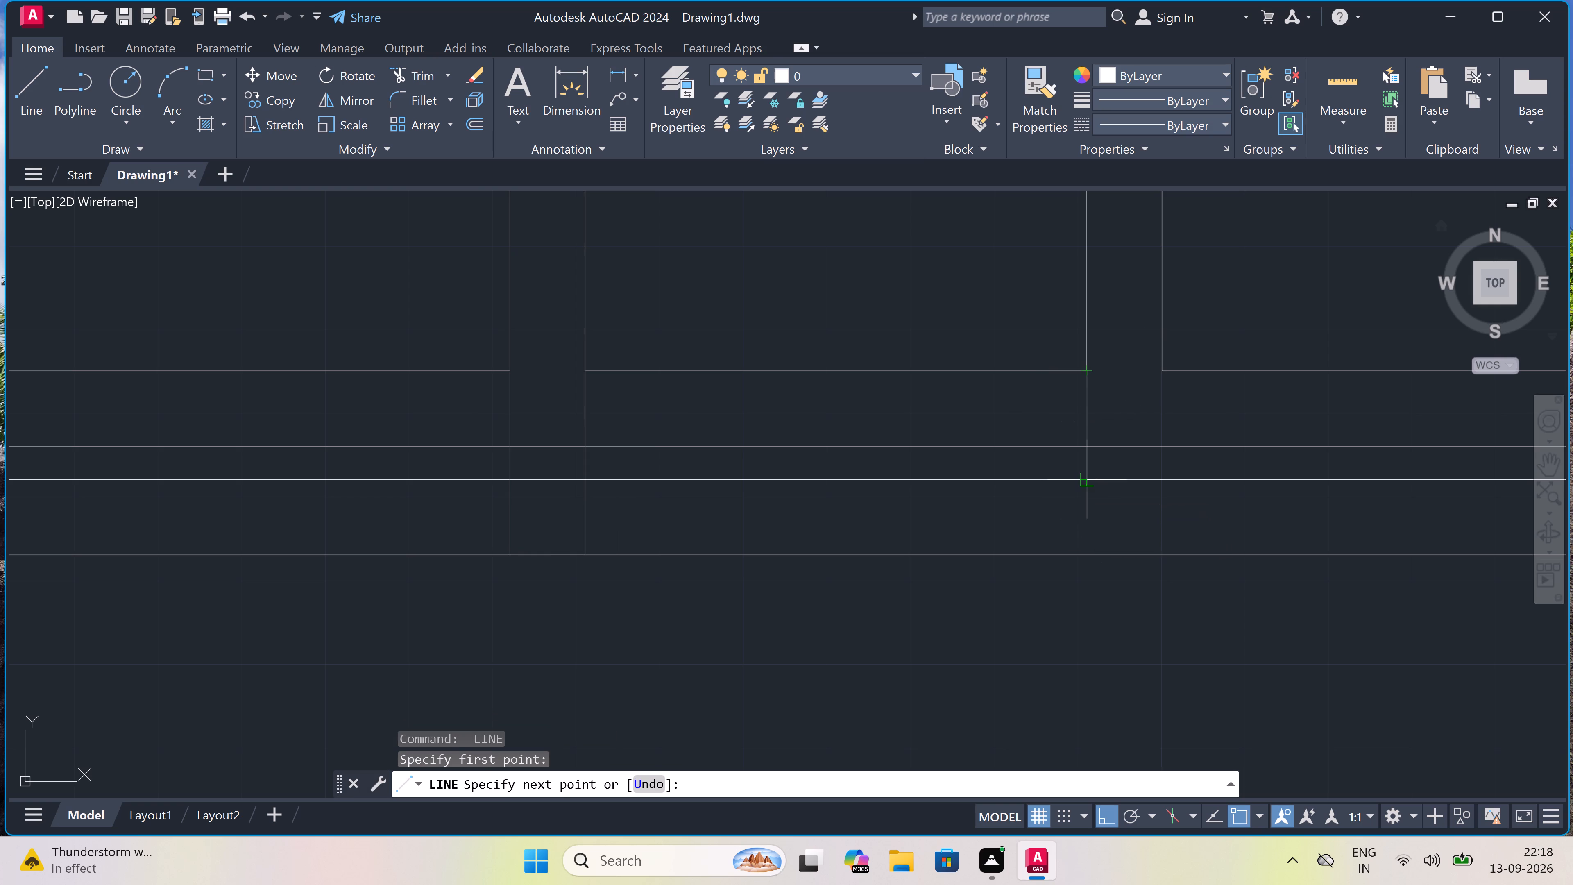
pyautogui.click(1083, 480)
pyautogui.press('Escape')
pyautogui.press('space')
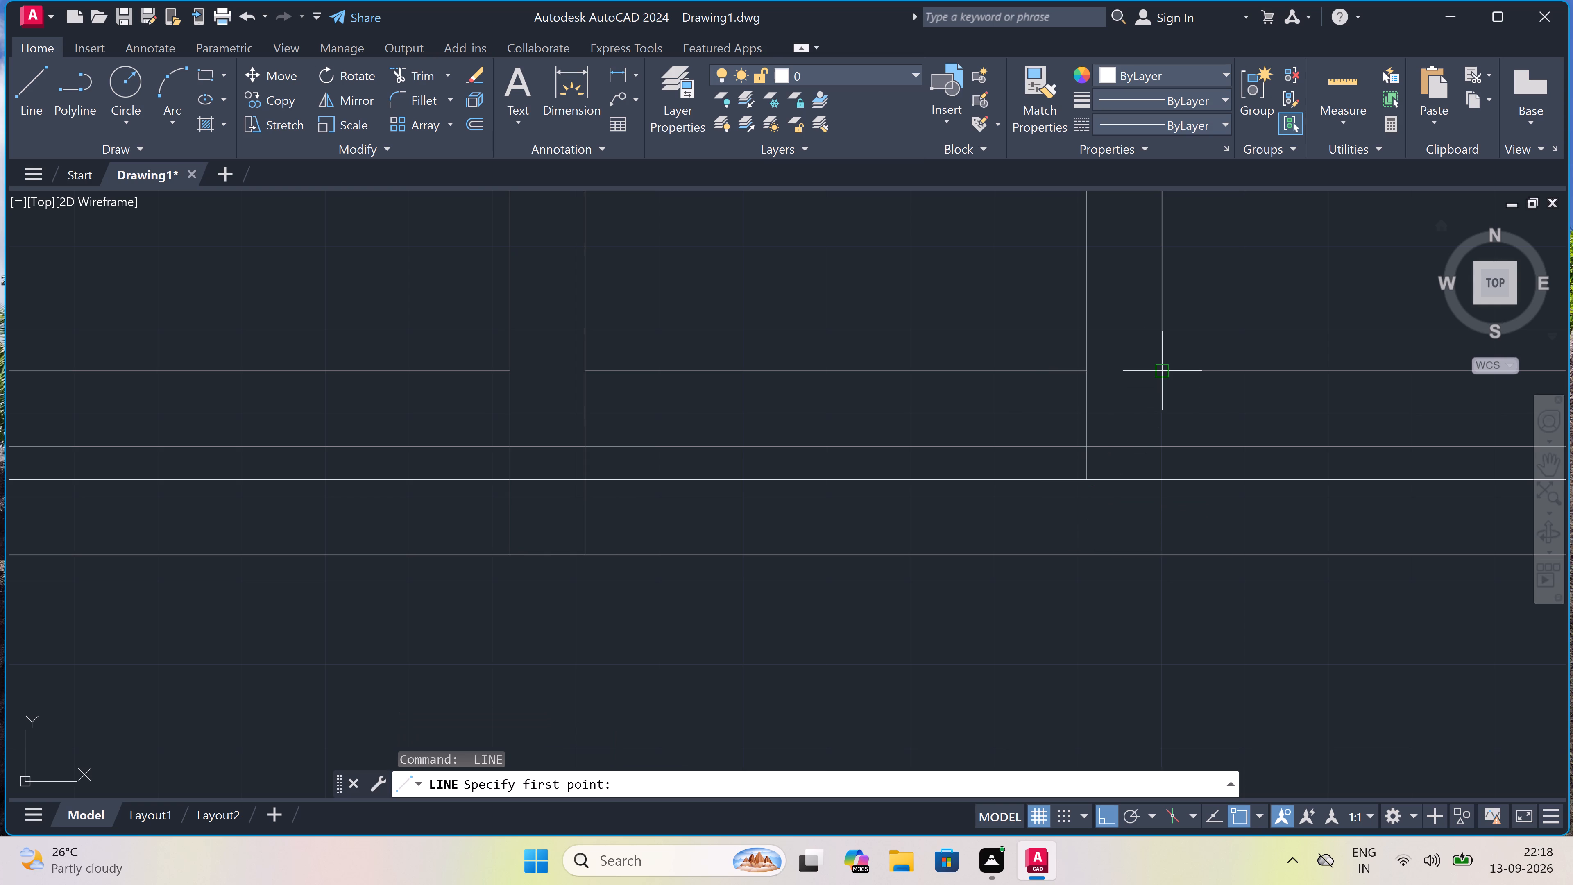
pyautogui.moveTo(1161, 374); pyautogui.dragTo(1163, 389)
pyautogui.click(1167, 552)
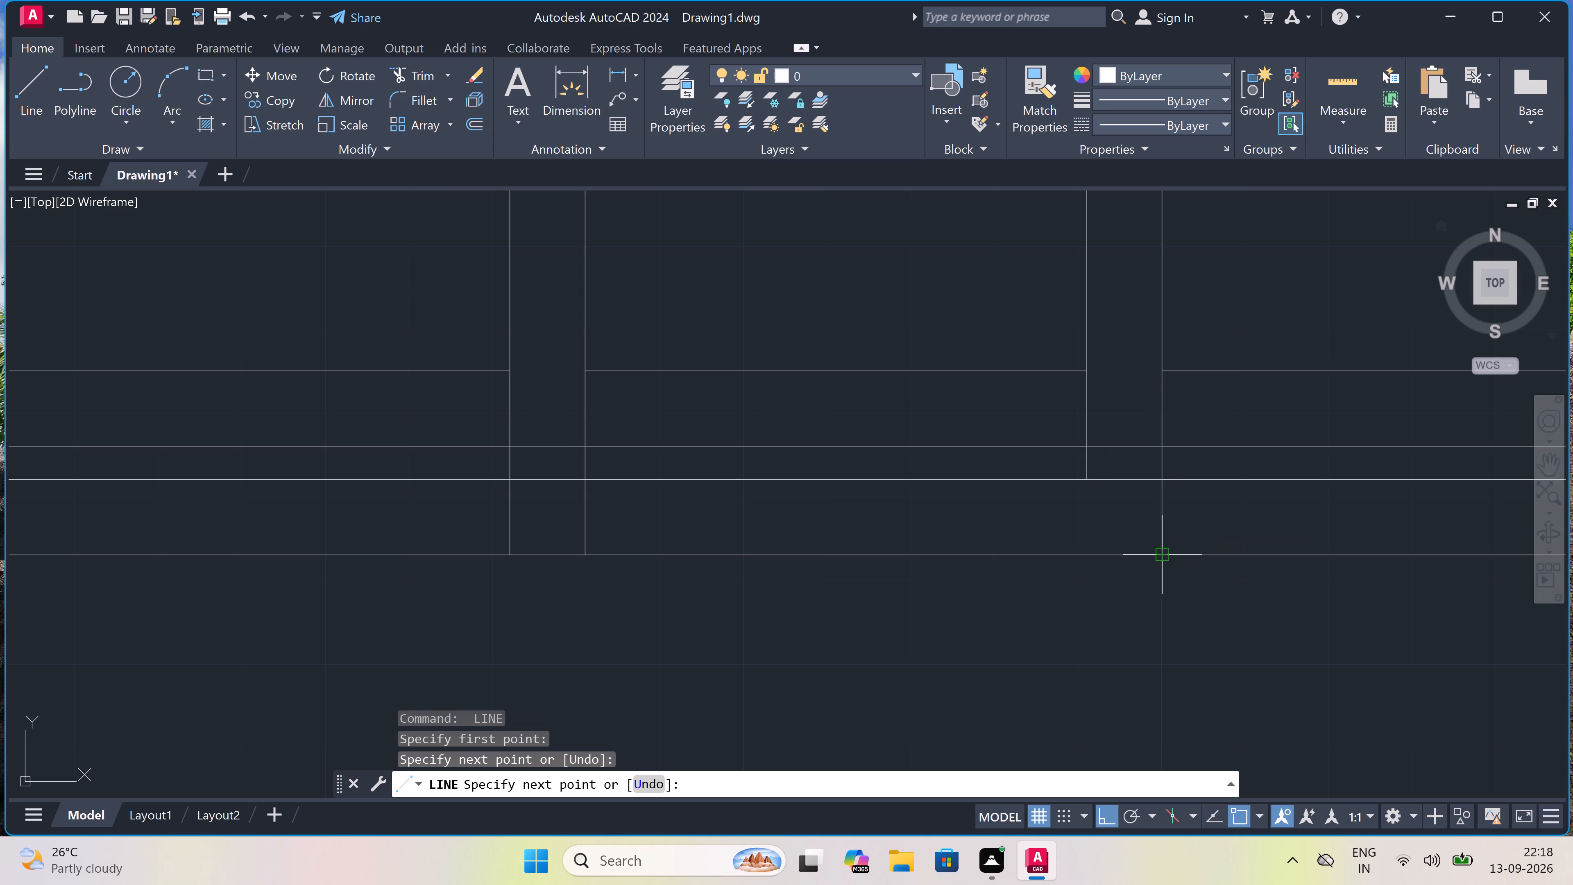
pyautogui.press('Escape')
# Trim the old horizontal partition lines across the central room and all line stubs inside its left, right and bottom wall thickness.
pyautogui.write('tr')
pyautogui.press('space')
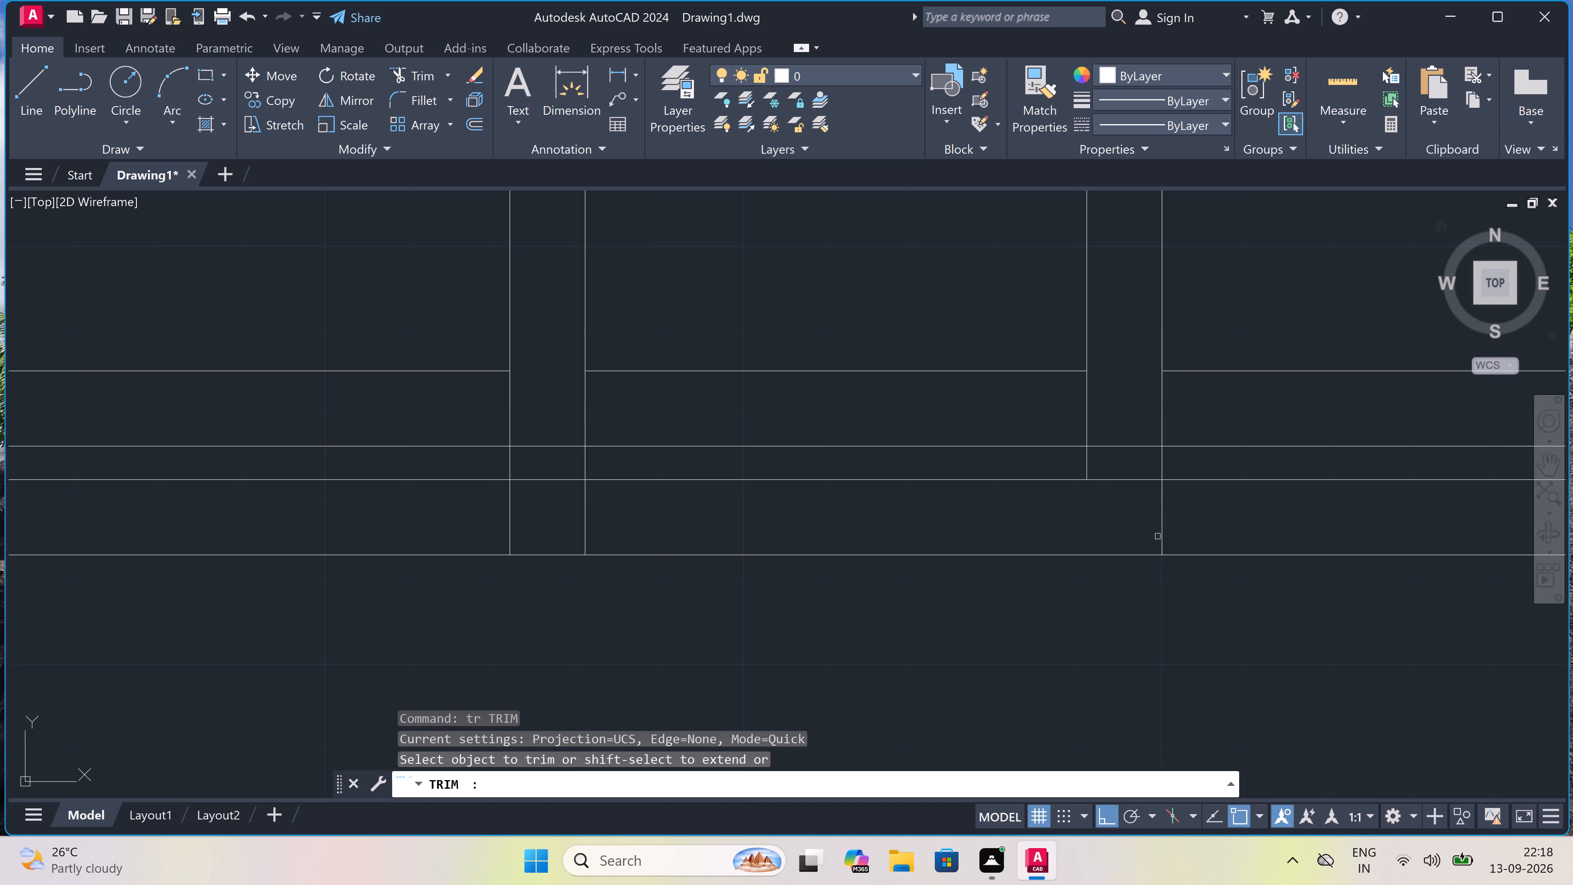
pyautogui.click(1003, 463)
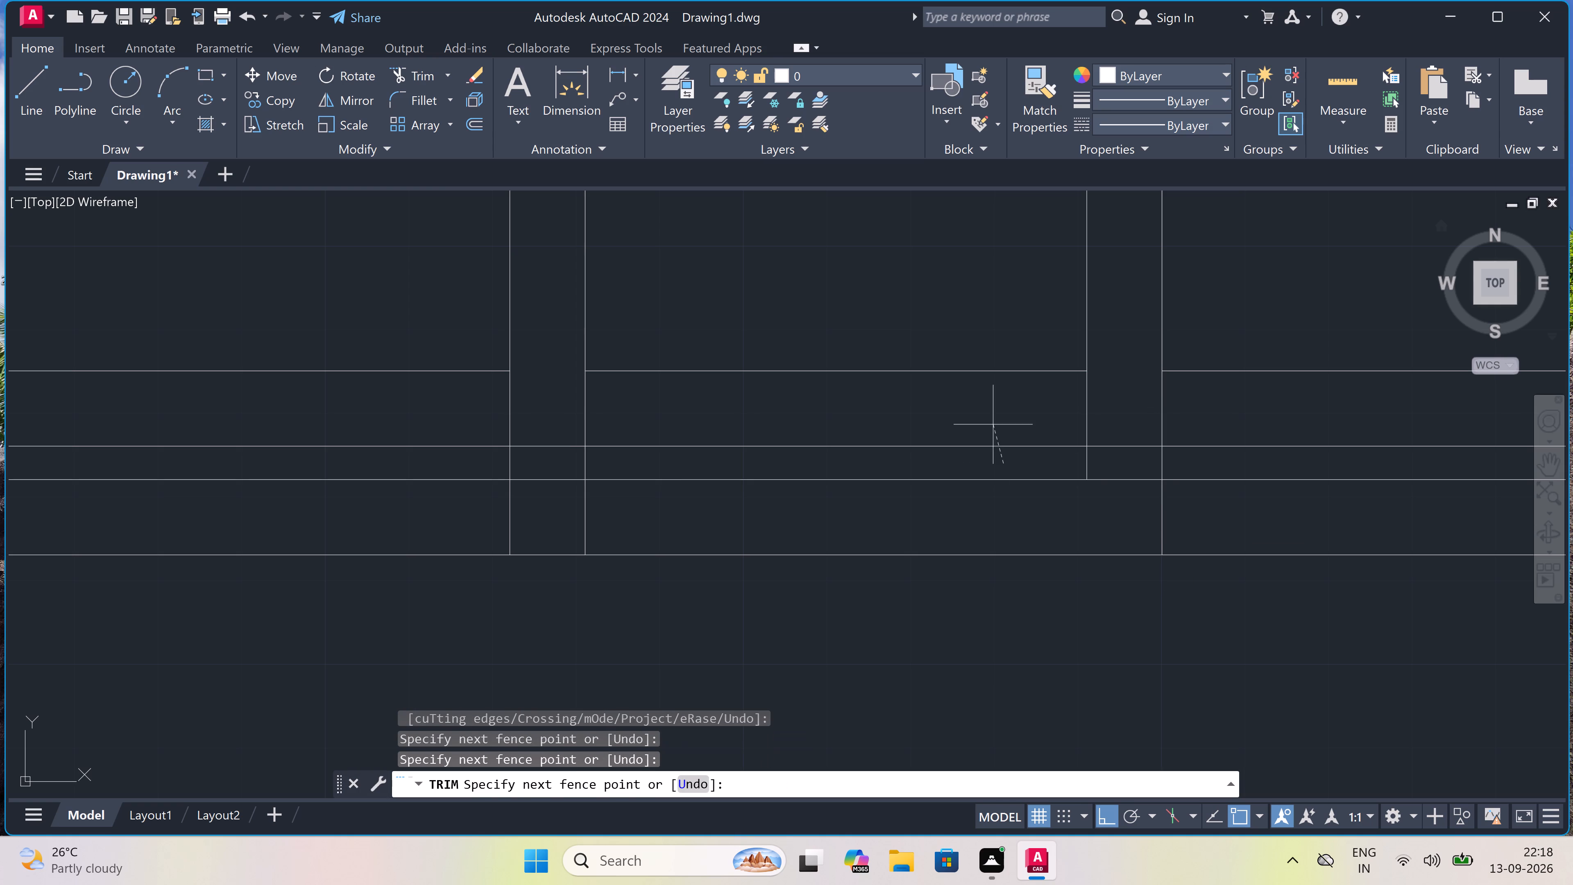
pyautogui.click(961, 318)
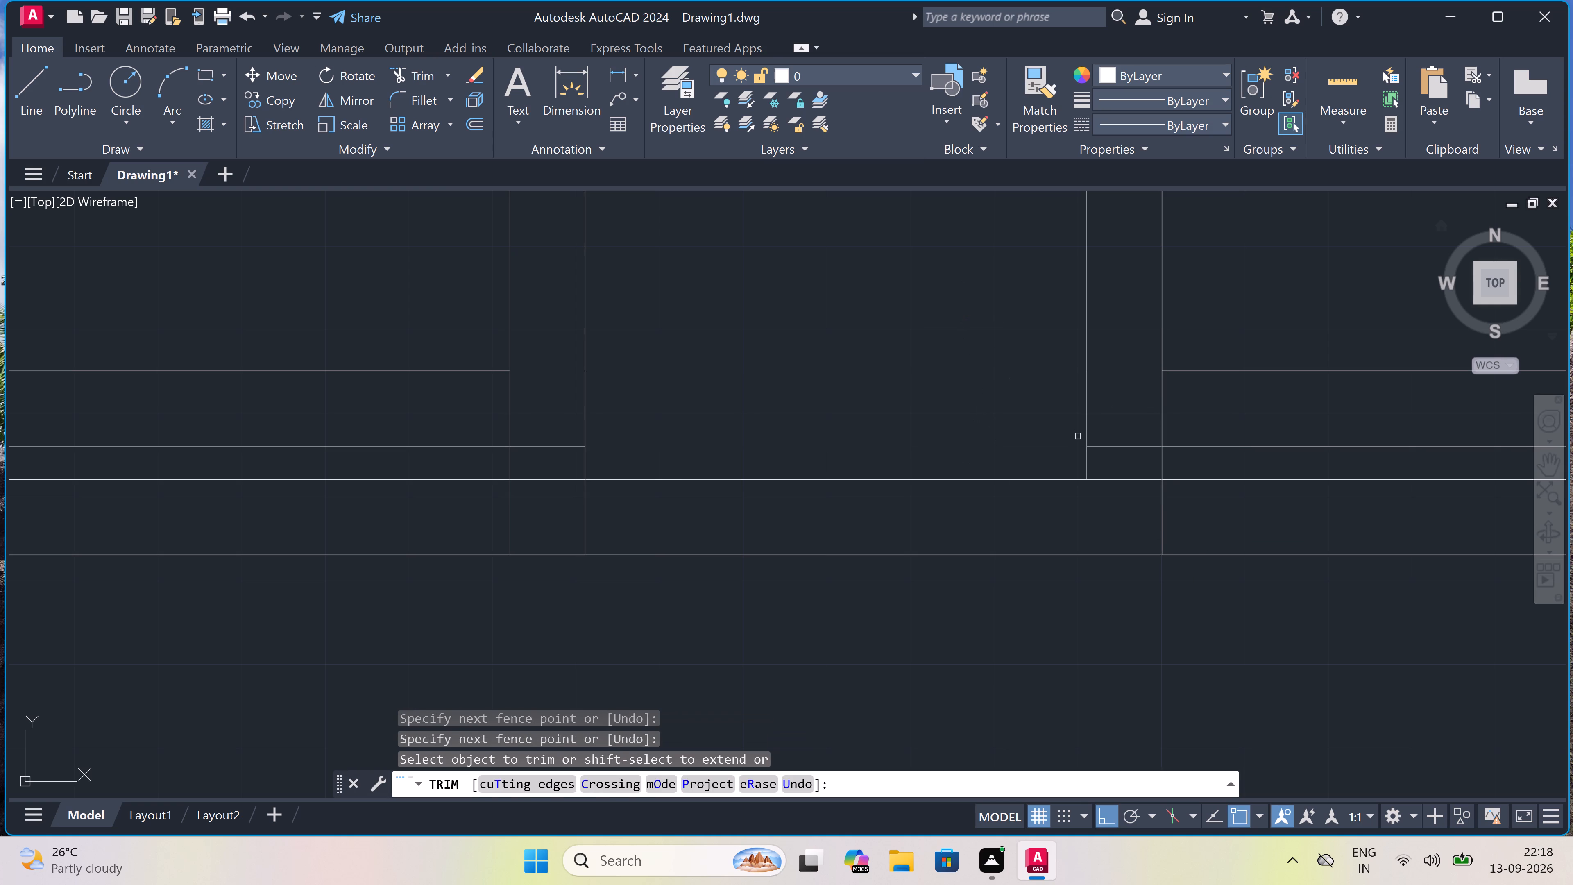
pyautogui.click(1119, 502)
pyautogui.click(1131, 369)
pyautogui.click(538, 520)
pyautogui.click(554, 433)
pyautogui.click(576, 506)
pyautogui.click(643, 515)
# Trim away the two lower offset lines on both sides of the central room's walls.
pyautogui.scroll(-4, 643, 515)
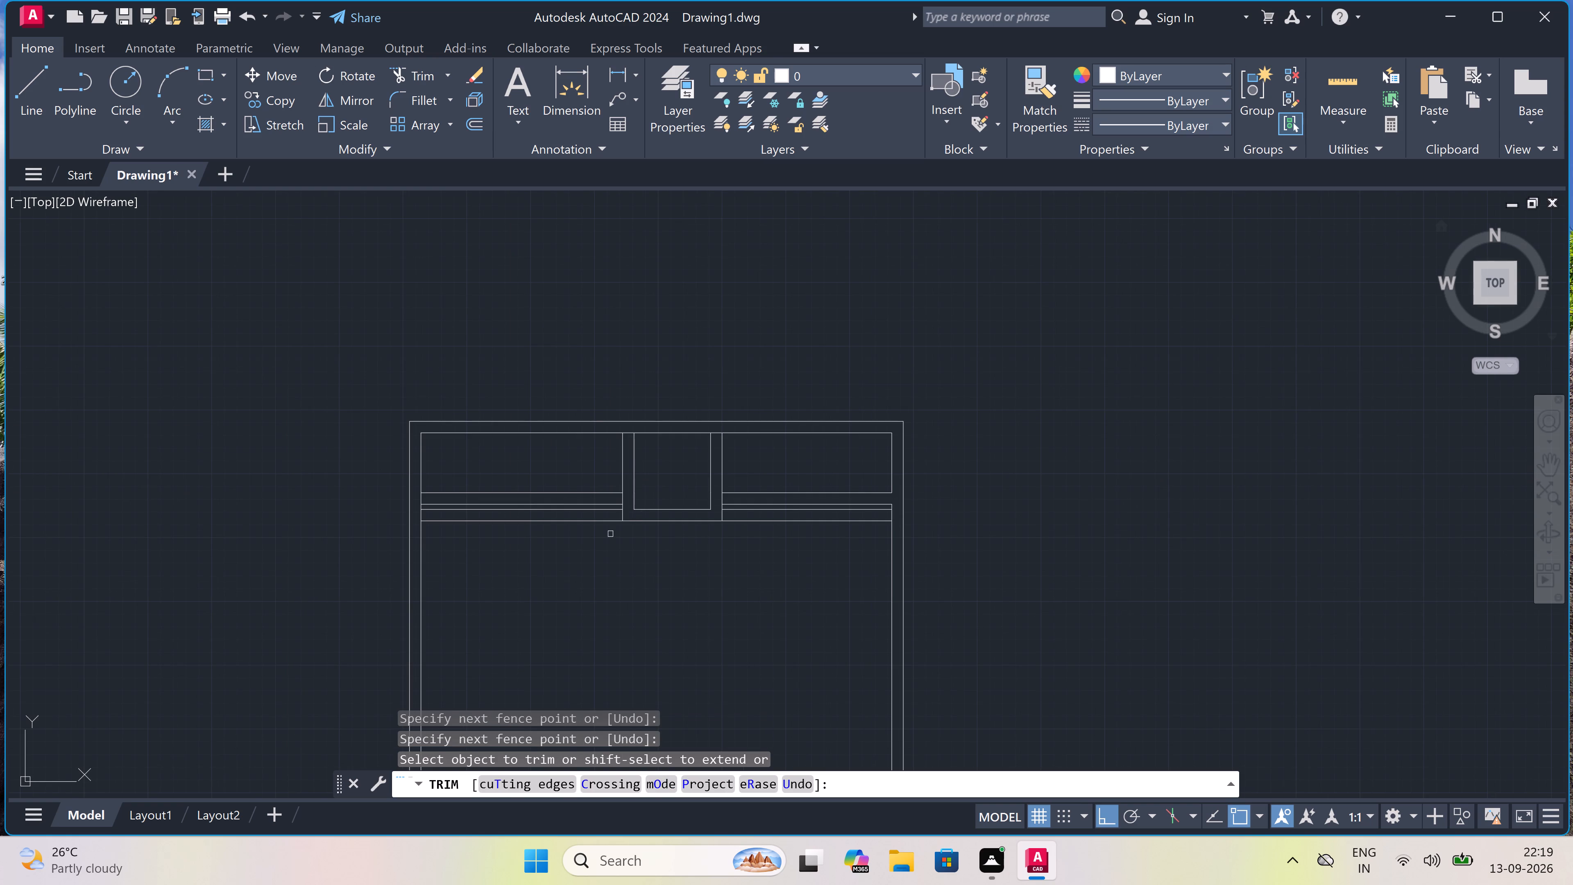
pyautogui.scroll(3, 580, 547)
pyautogui.scroll(-1, 579, 502)
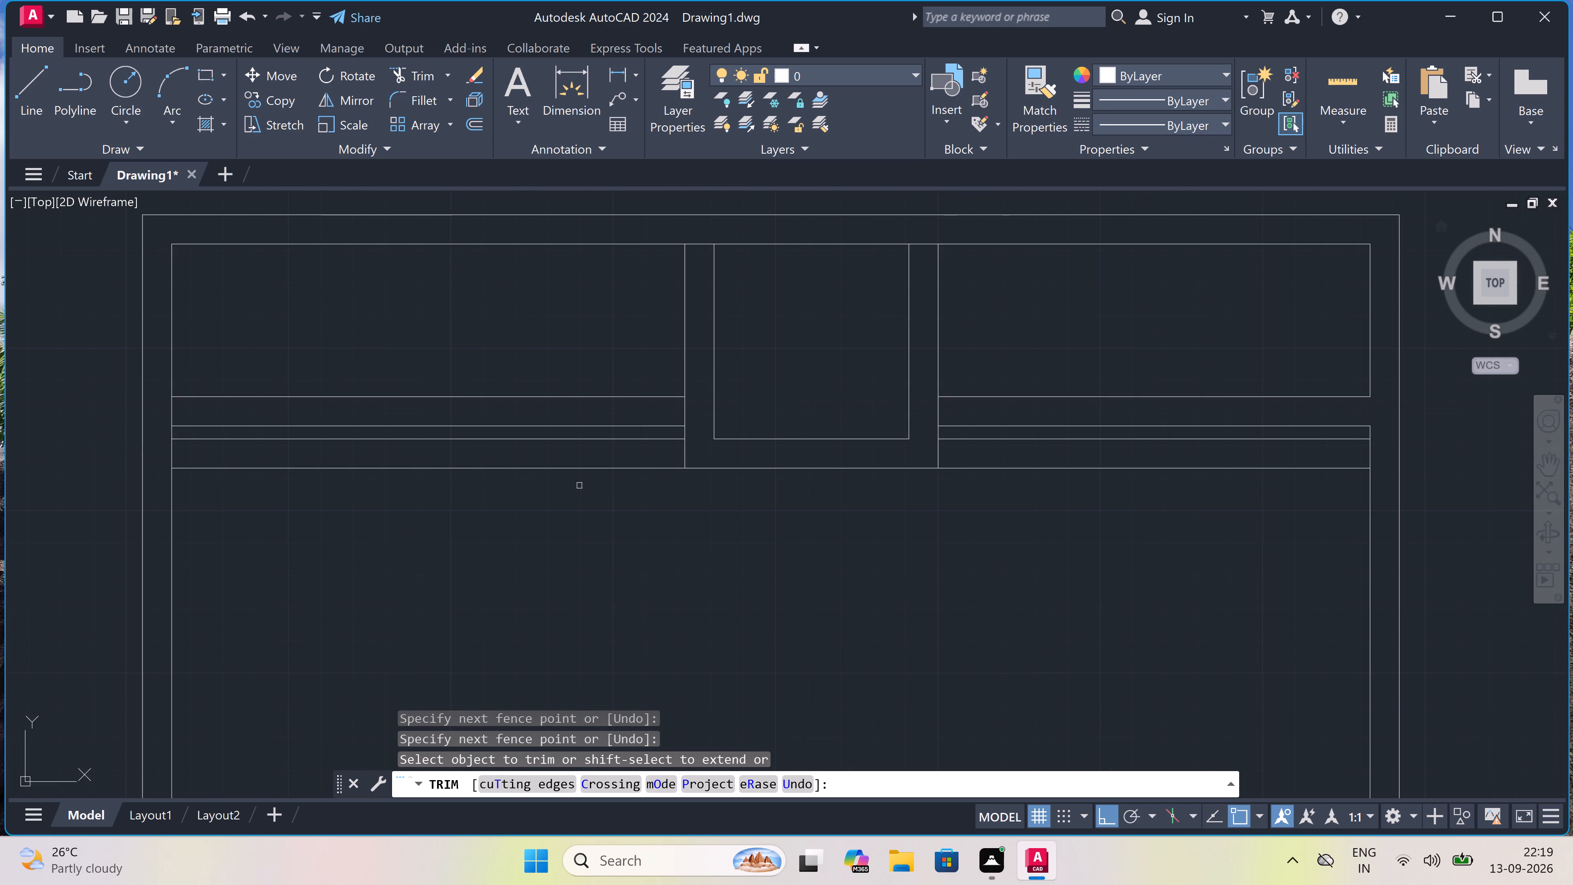
pyautogui.scroll(2, 578, 430)
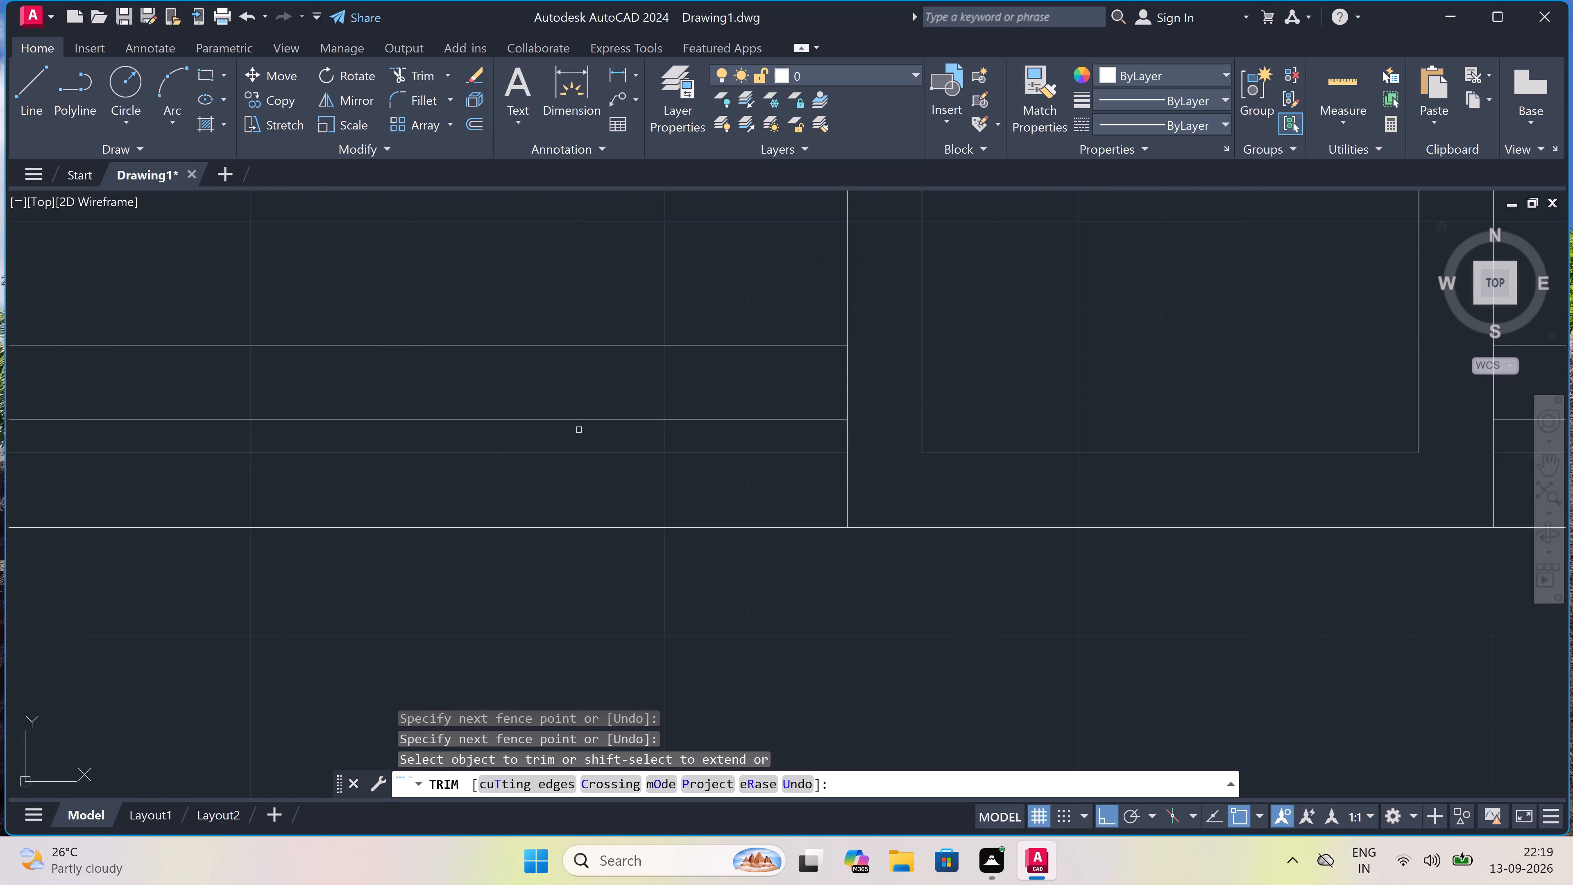
pyautogui.scroll(-1, 579, 430)
pyautogui.click(579, 433)
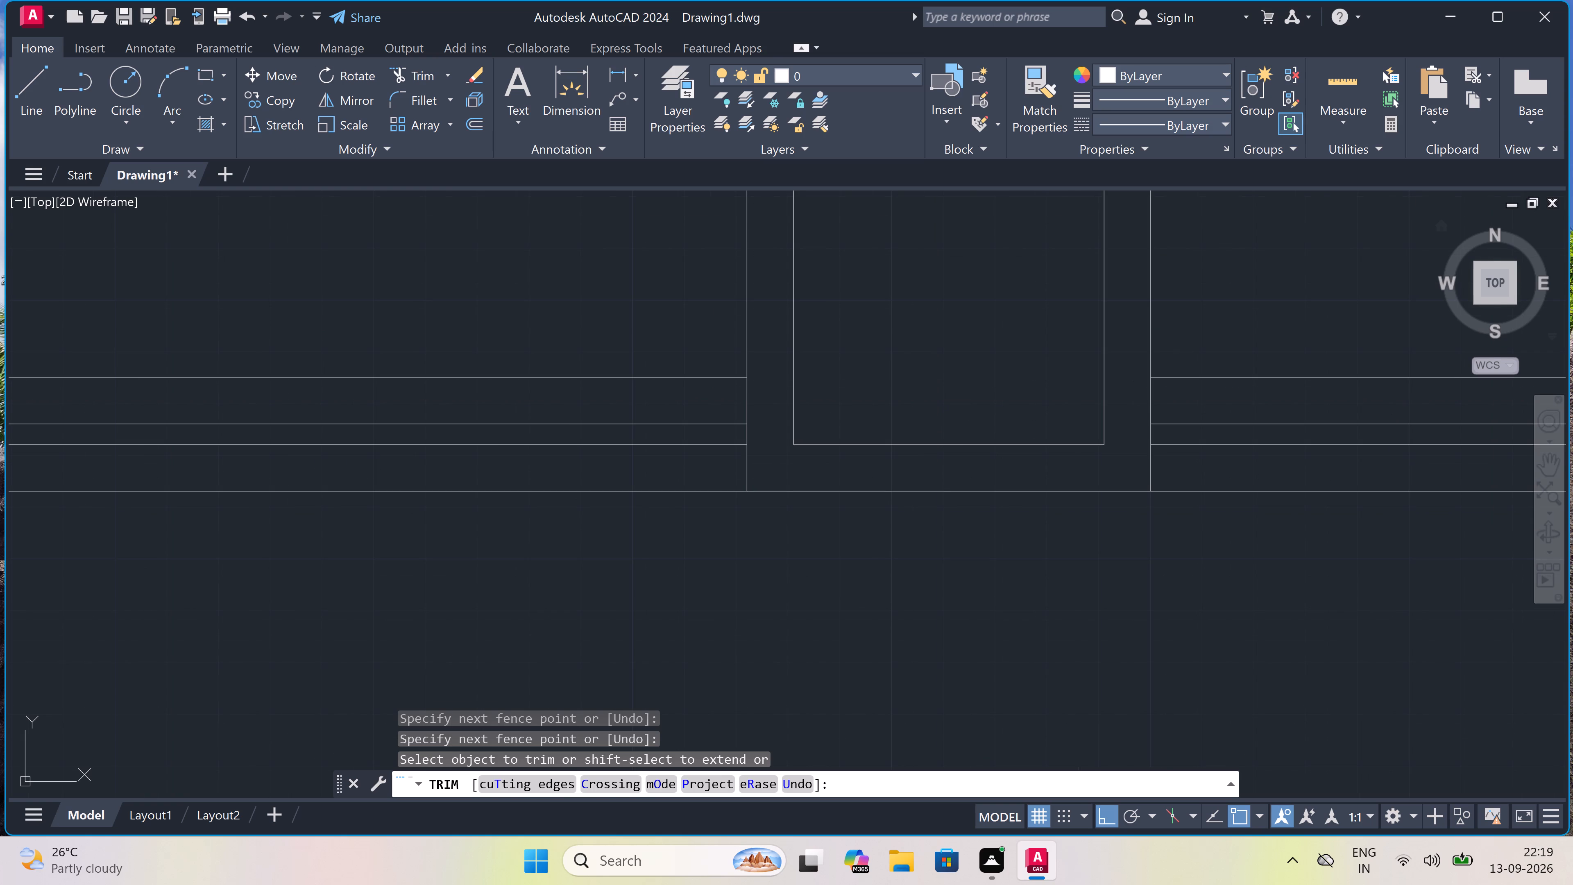
pyautogui.click(579, 520)
pyautogui.scroll(-1, 579, 520)
pyautogui.scroll(-1, 636, 520)
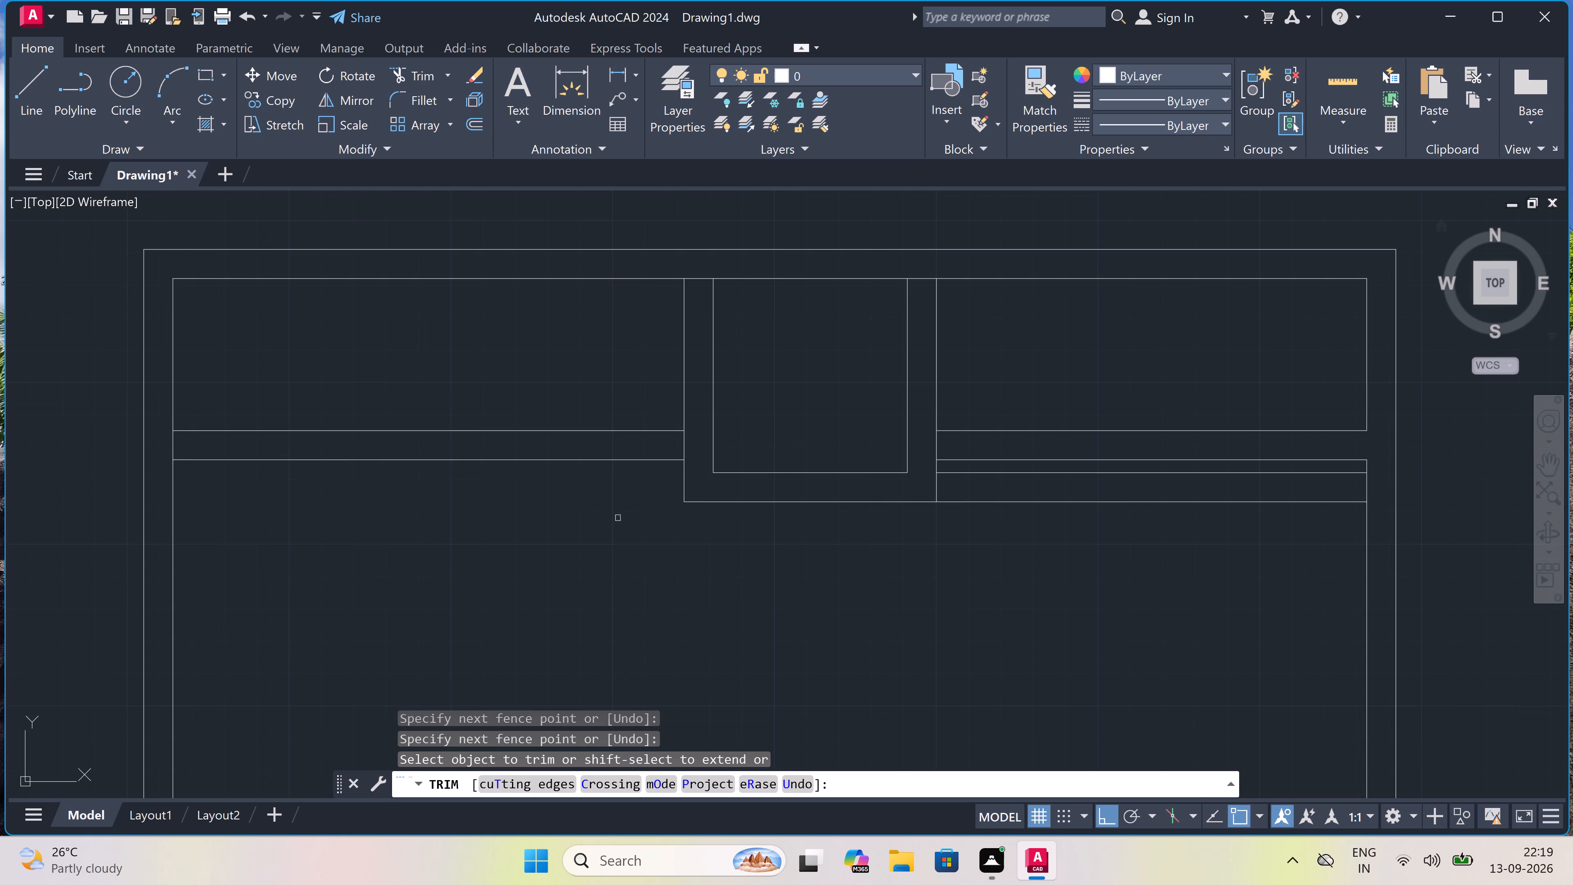
pyautogui.scroll(2, 982, 517)
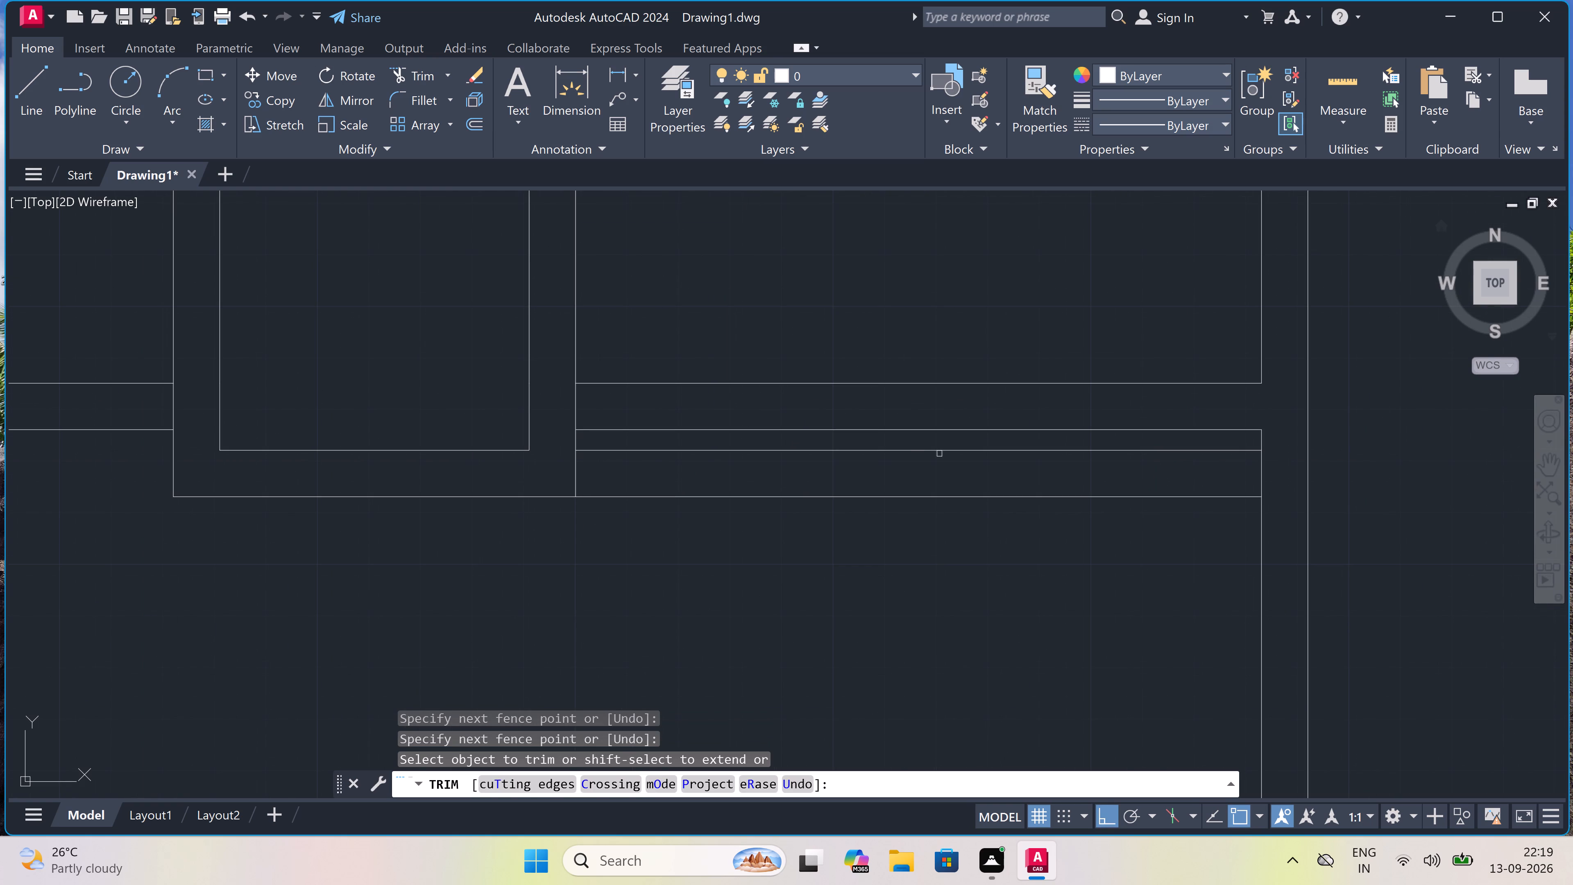
pyautogui.moveTo(918, 439); pyautogui.dragTo(916, 456)
pyautogui.click(906, 511)
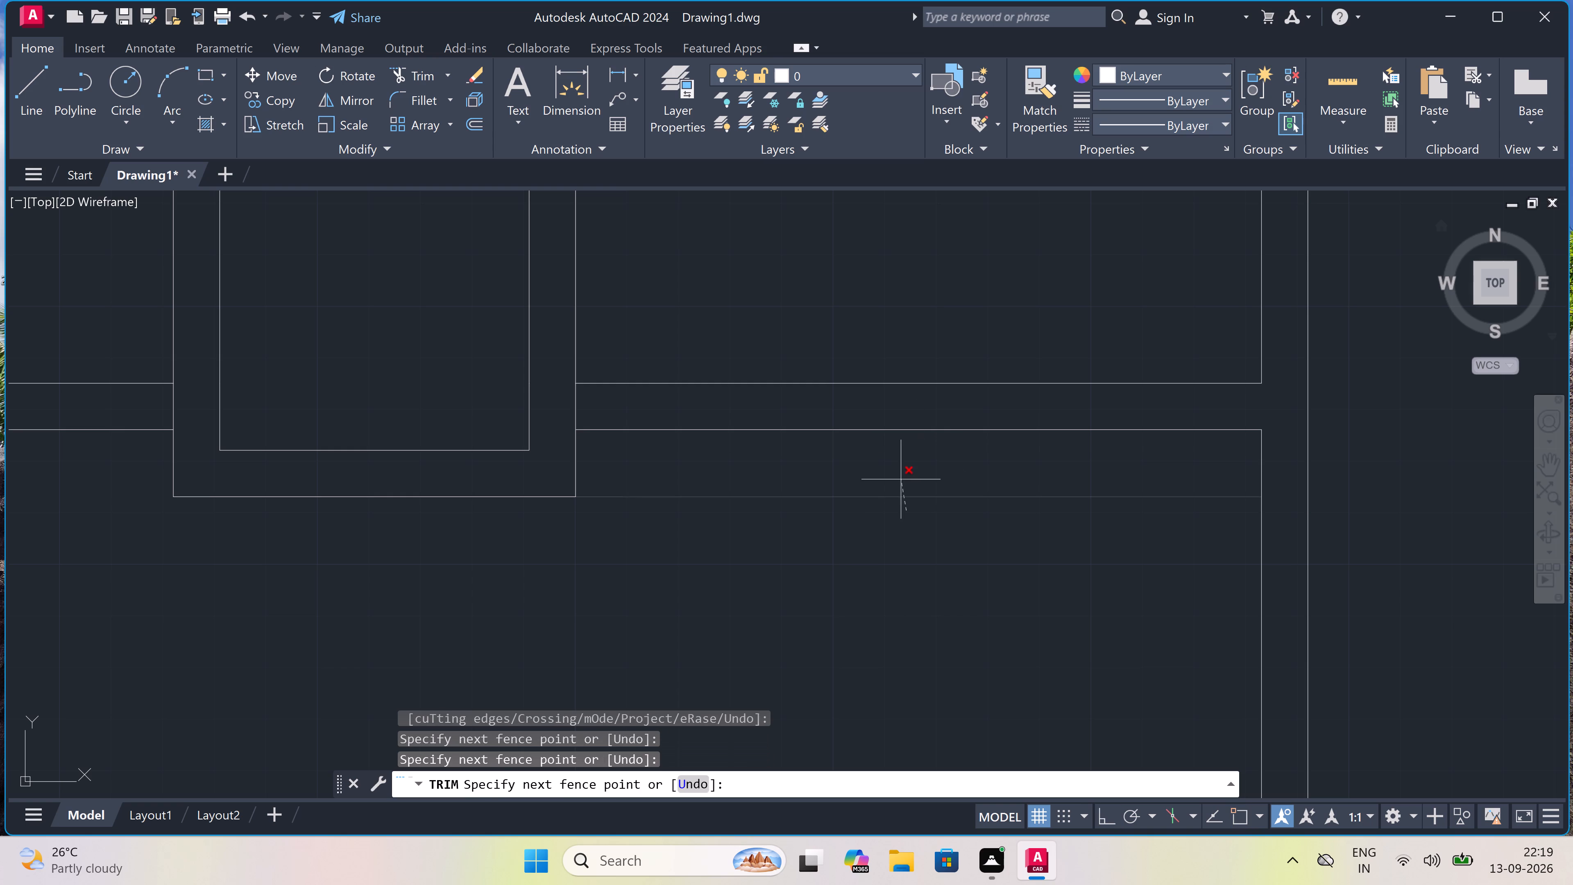
pyautogui.click(901, 478)
# Trim away both horizontal partition wall lines between the central room and the right outer wall.
pyautogui.click(901, 478)
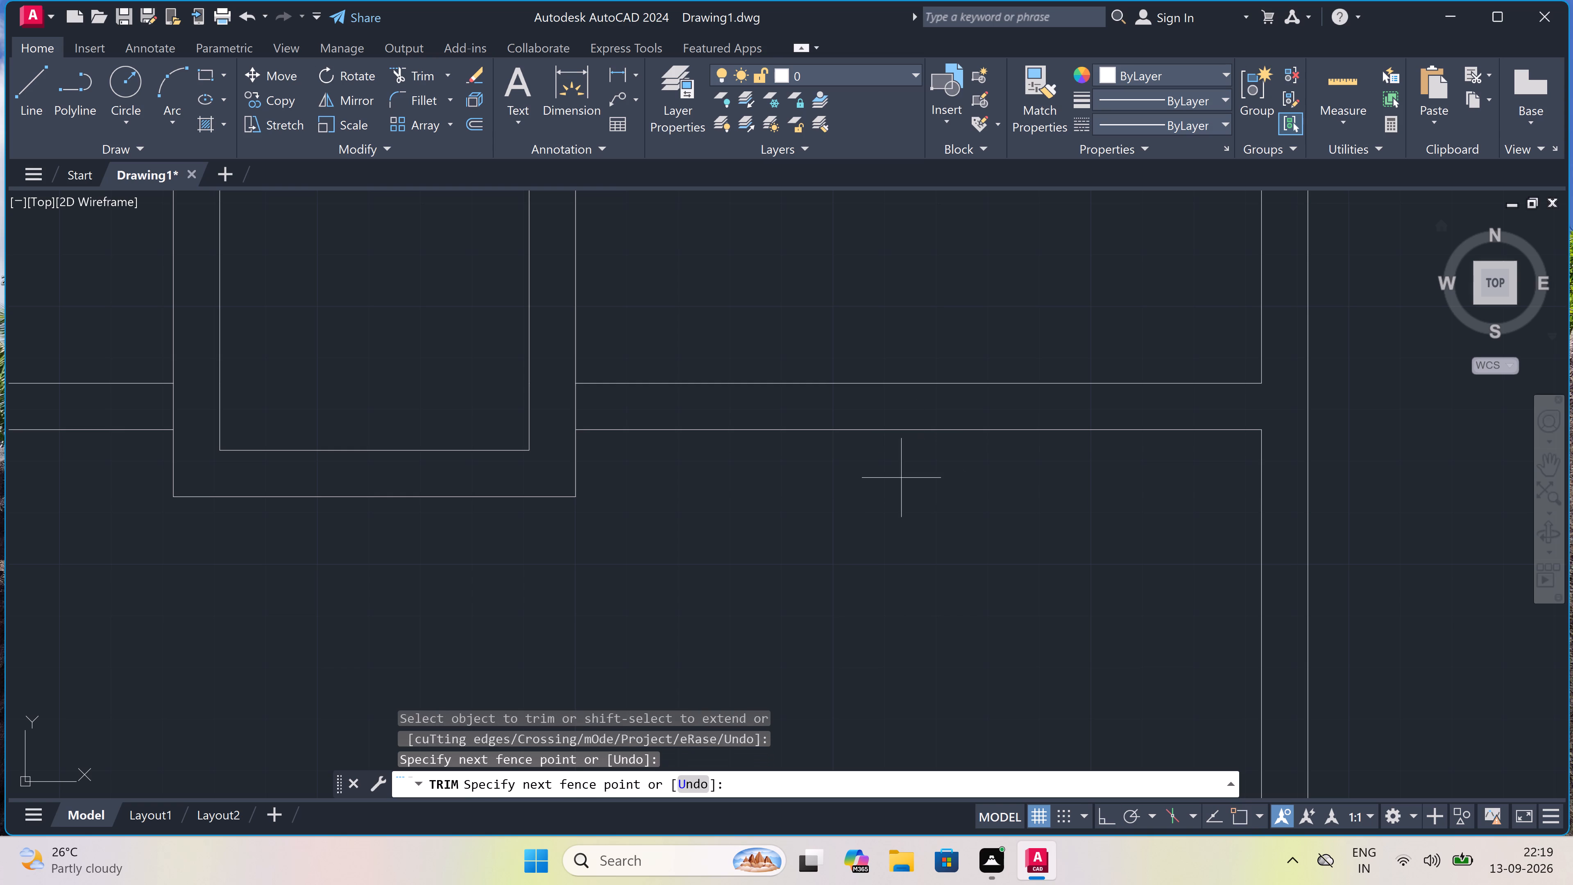
pyautogui.click(899, 346)
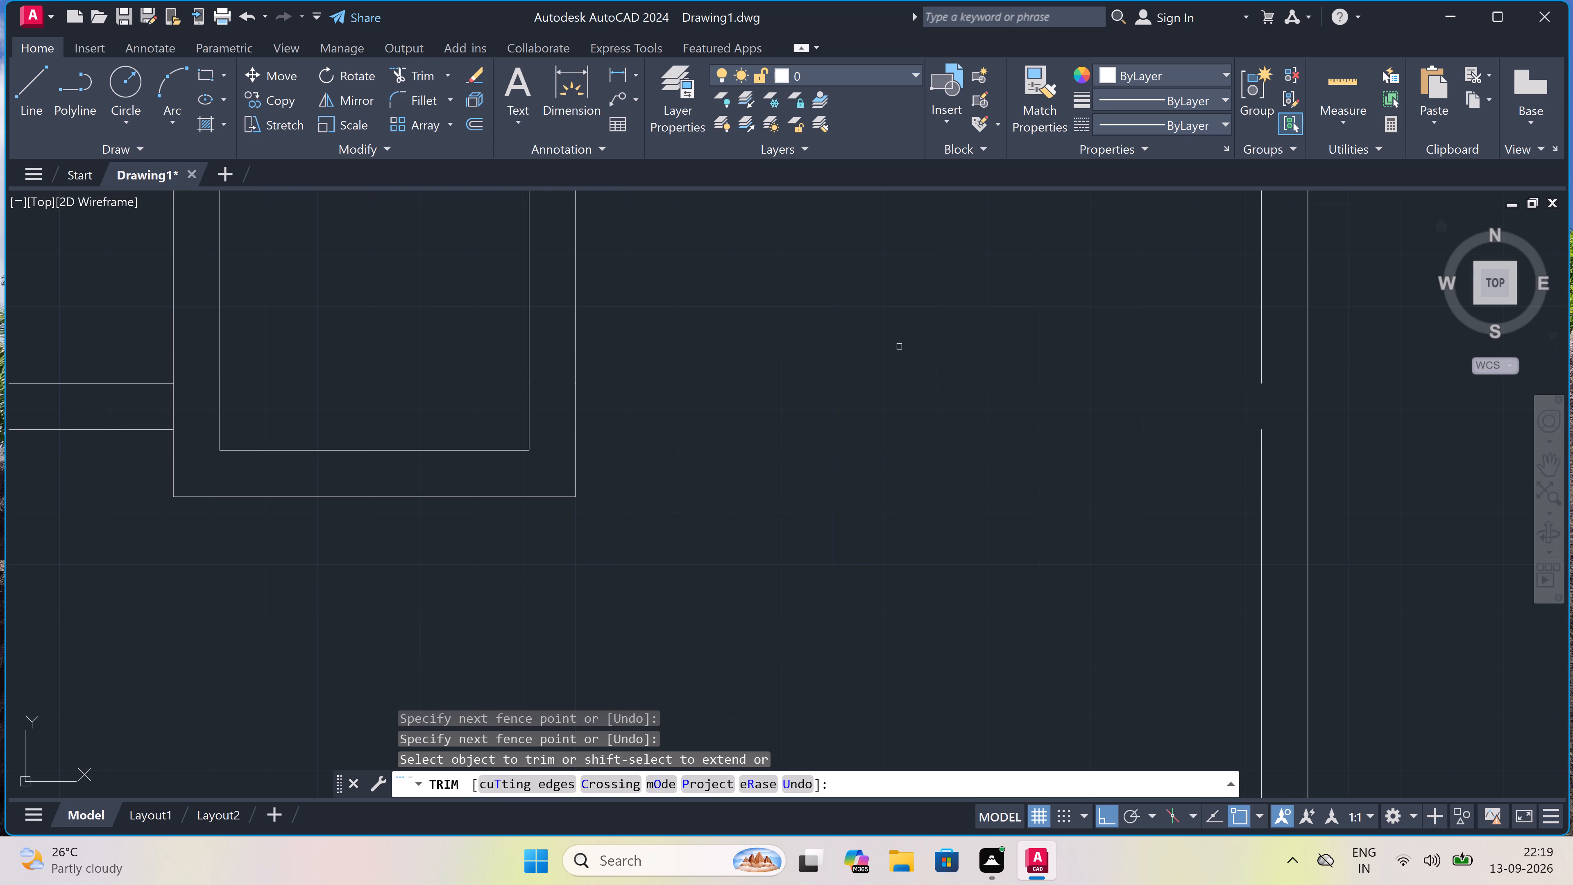
pyautogui.press('Escape')
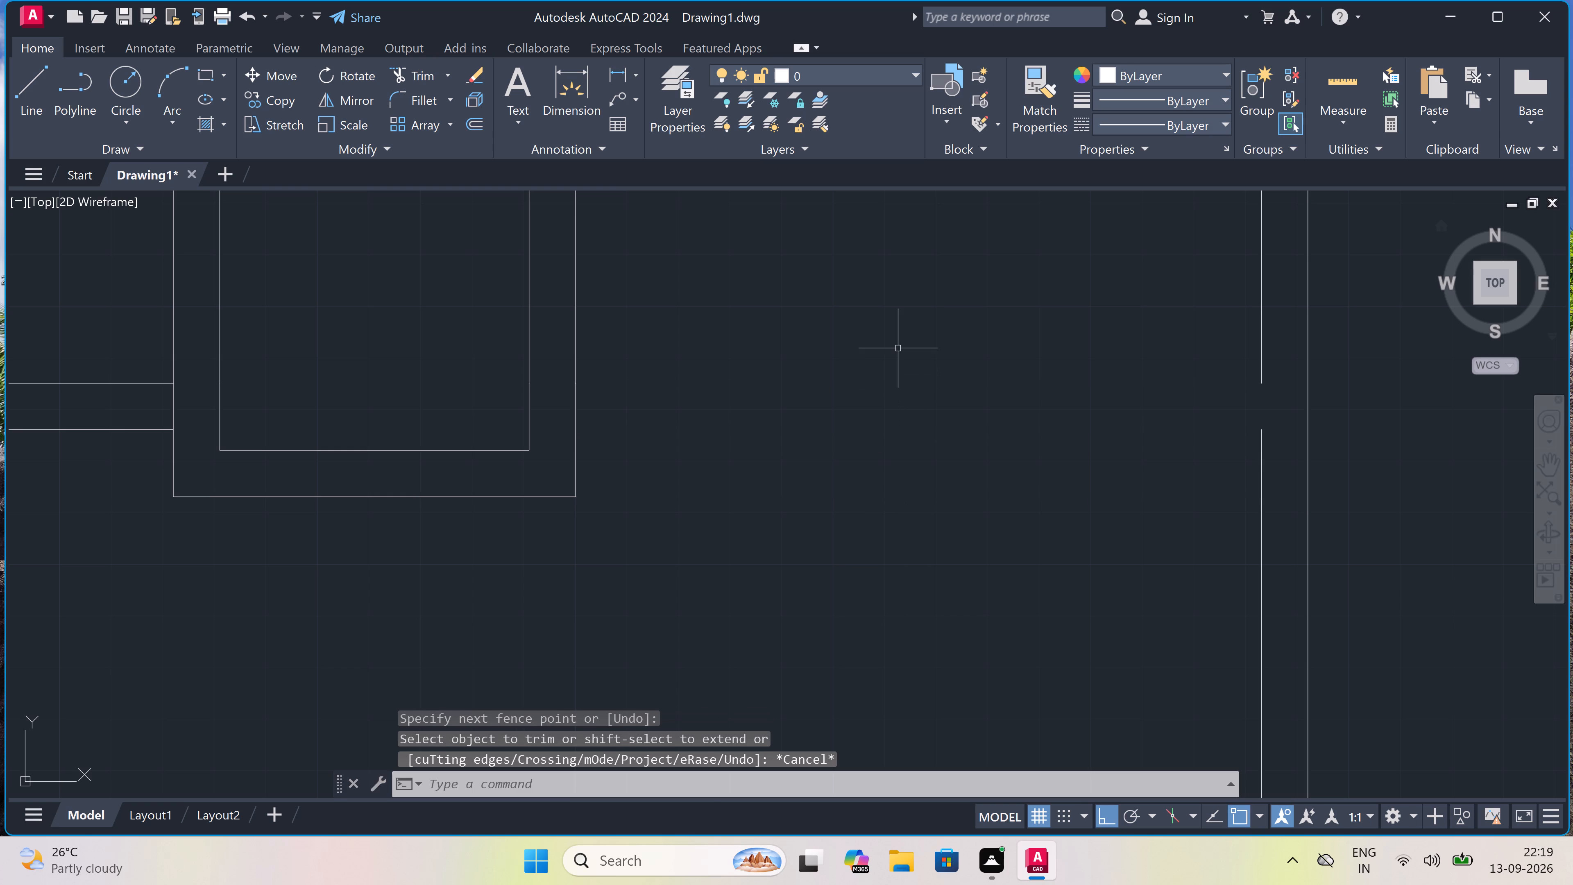
# Extend the right outer wall's inner vertical line to close the gap where the horizontal partition joined it.
pyautogui.scroll(-4, 893, 355)
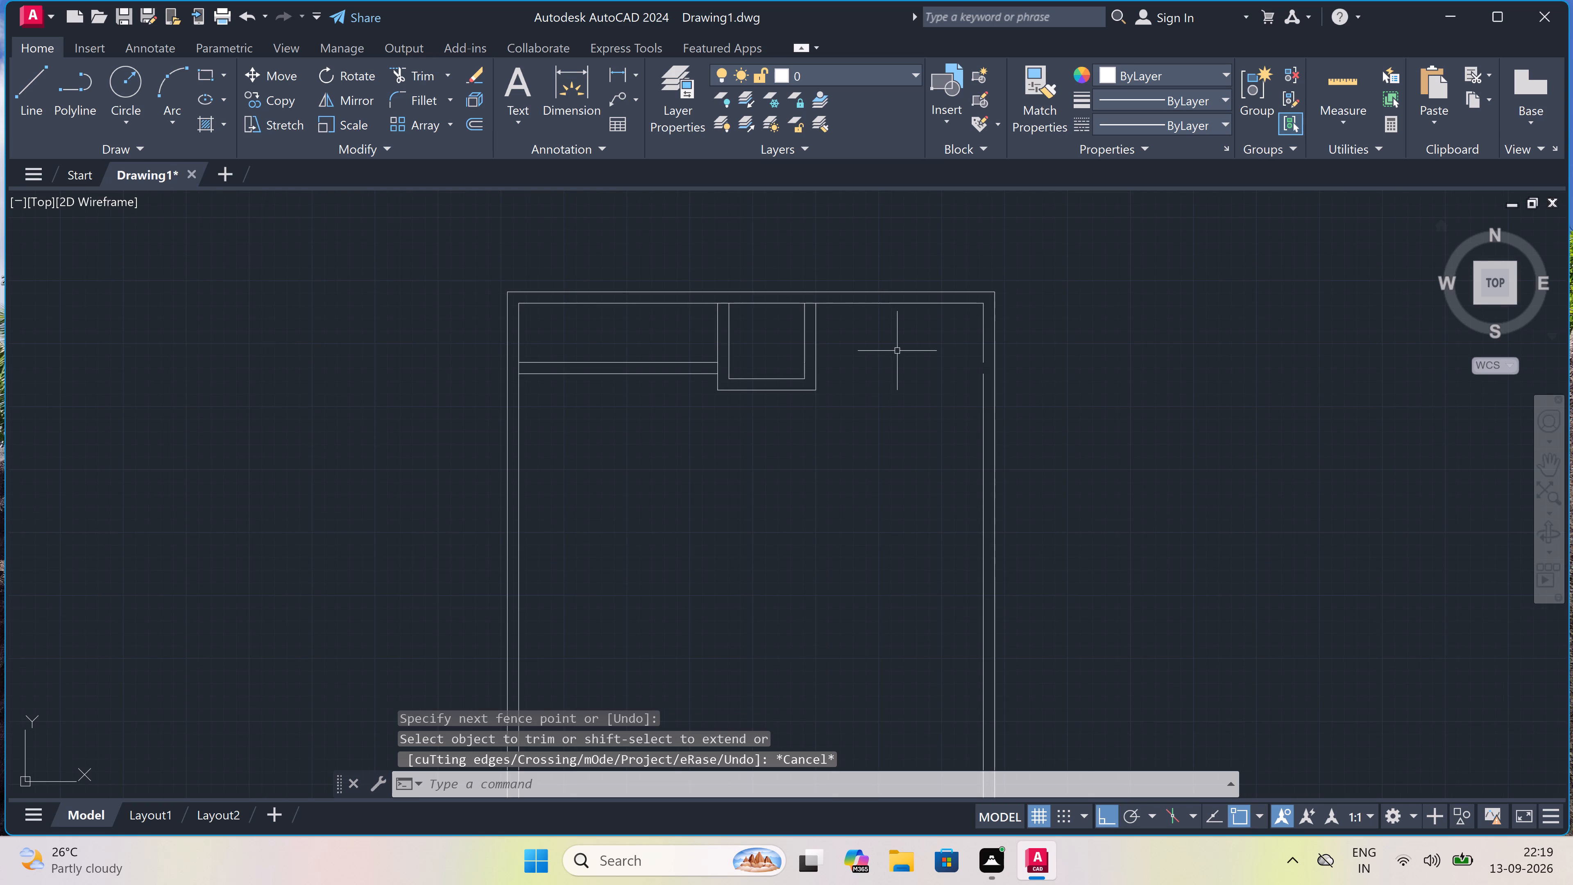
pyautogui.scroll(2, 901, 347)
pyautogui.write('ex')
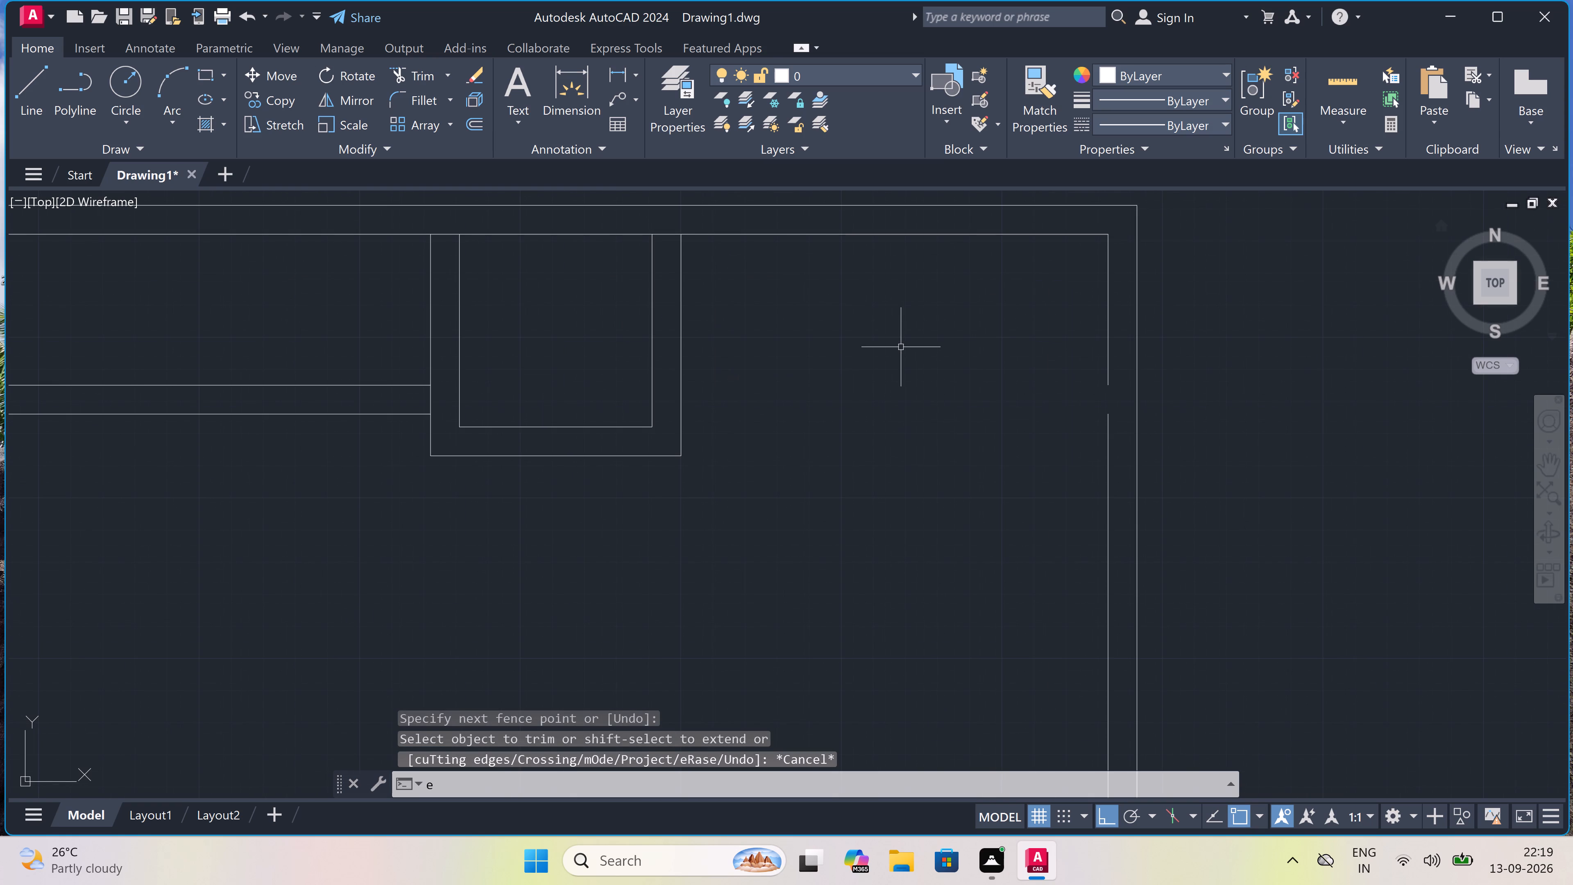
pyautogui.press('space')
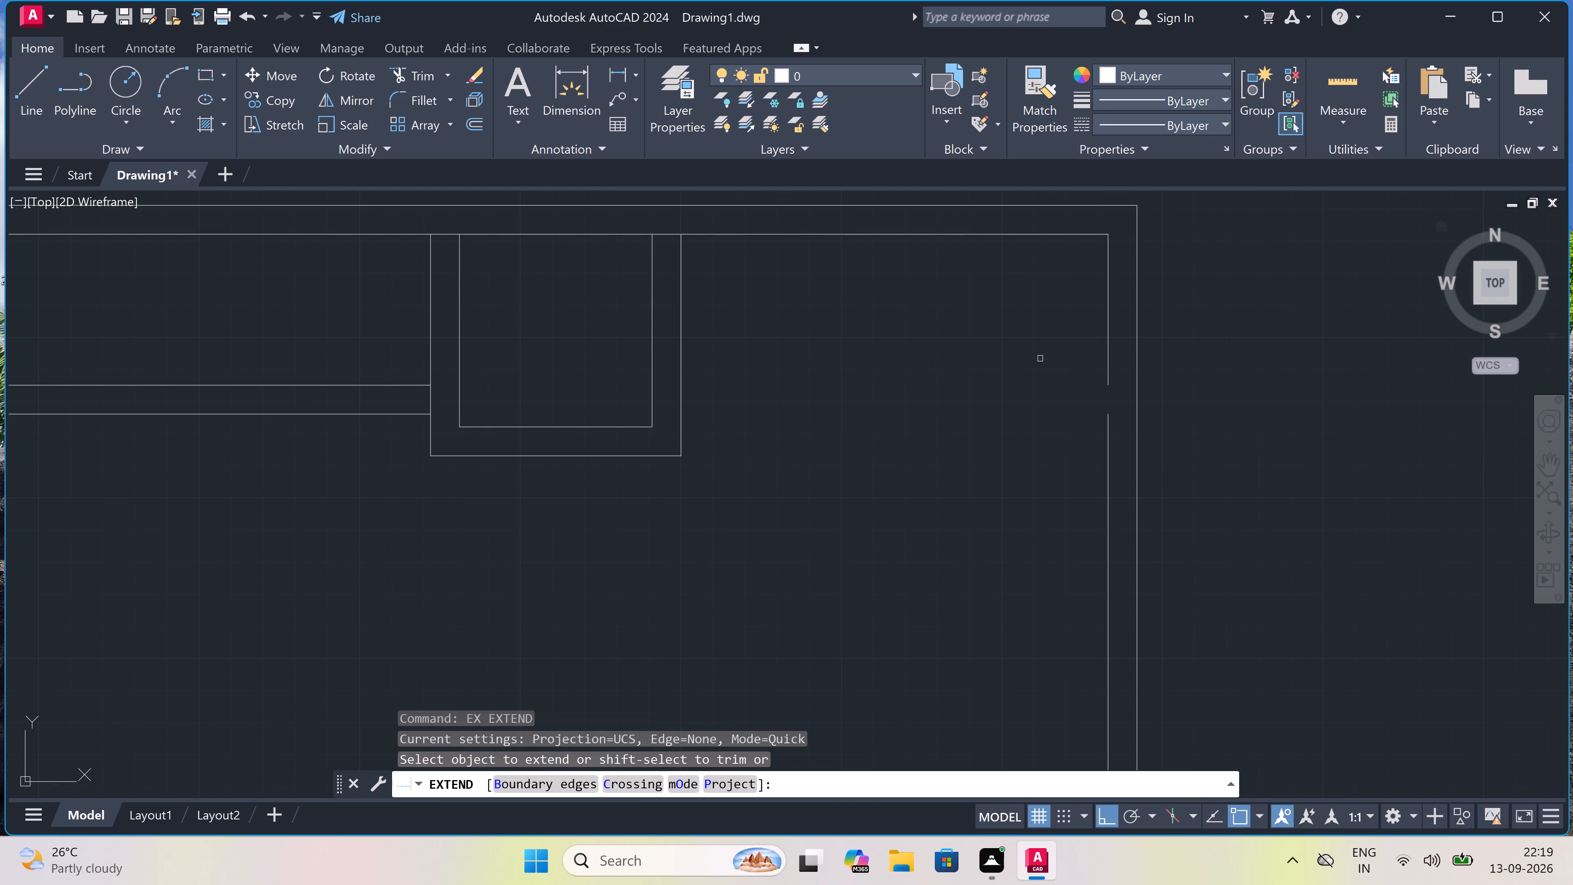
pyautogui.click(1111, 341)
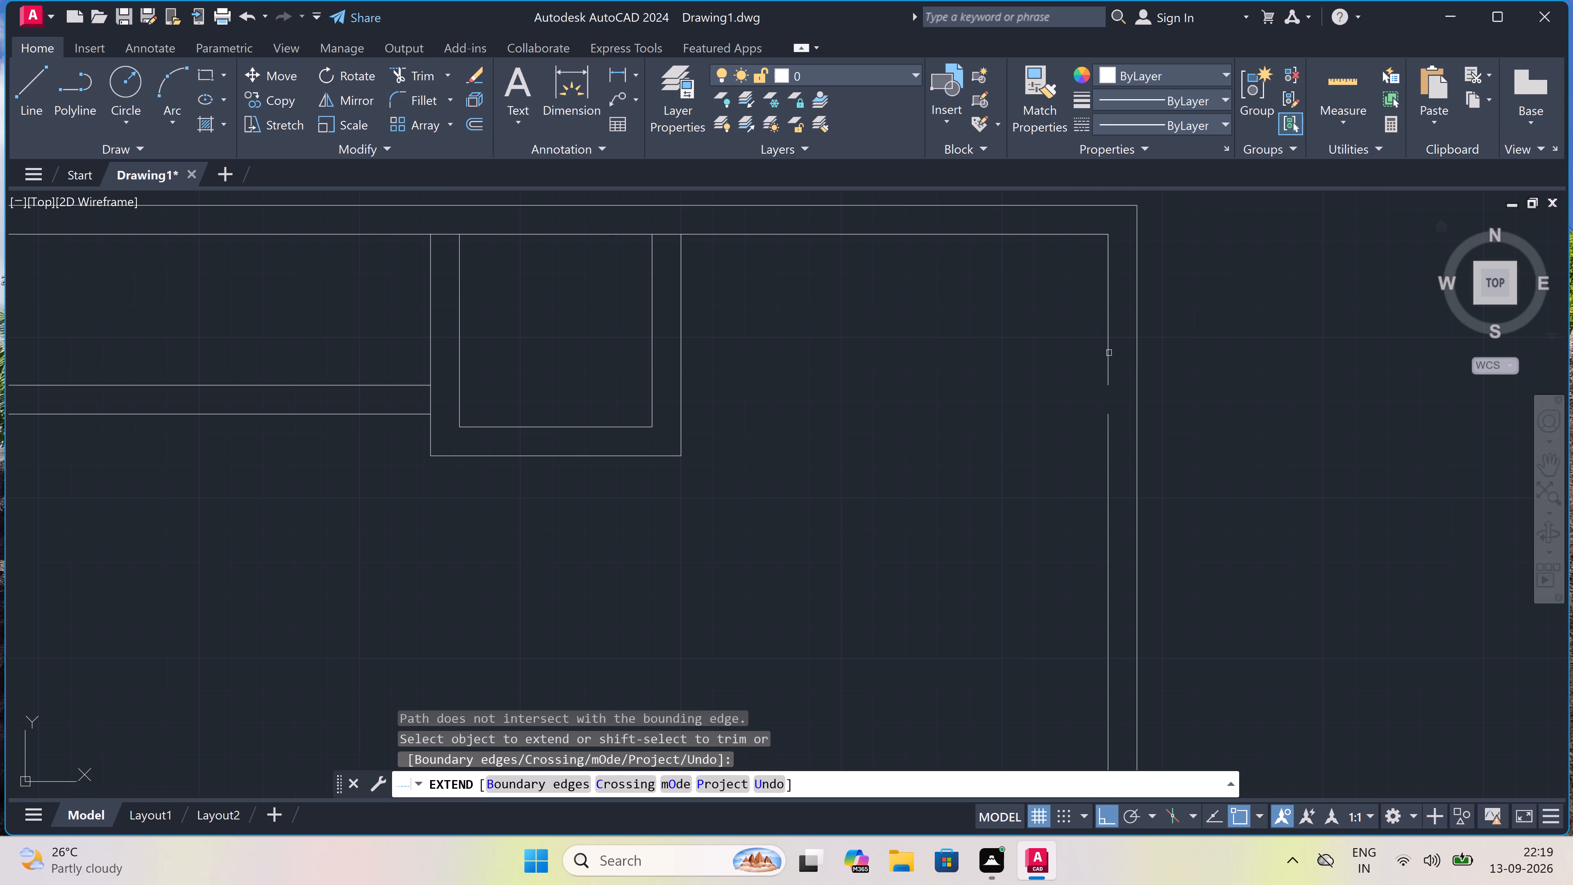
pyautogui.moveTo(1122, 420); pyautogui.dragTo(1098, 439)
pyautogui.click(1063, 454)
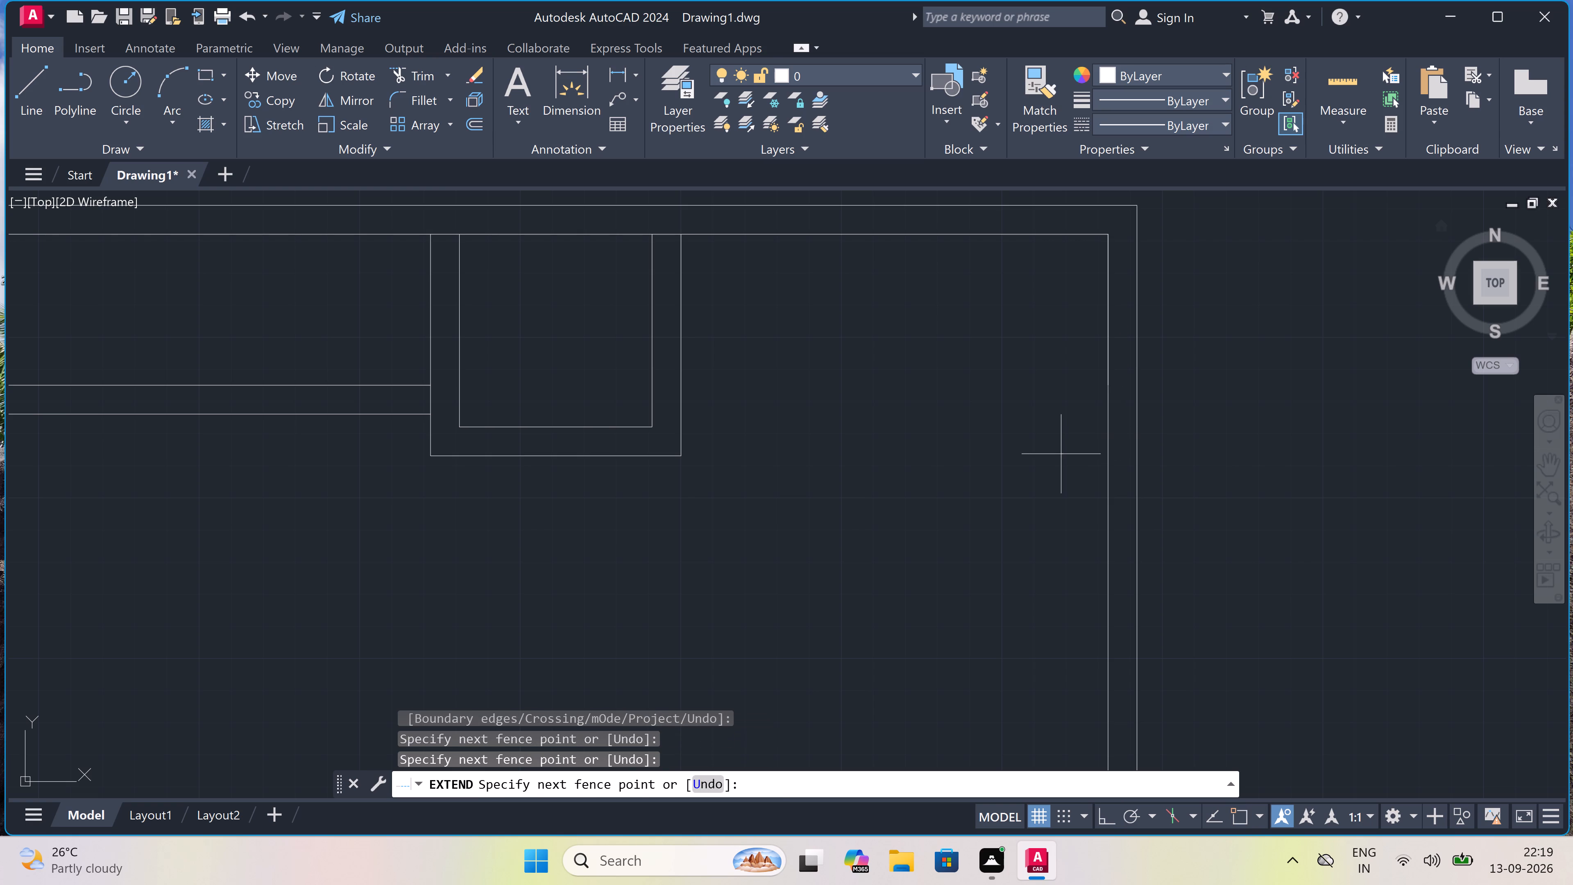
pyautogui.press('Escape')
# Offset the top outer wall's inner line 13' down into the plan.
pyautogui.scroll(-2, 1013, 379)
pyautogui.press('o')
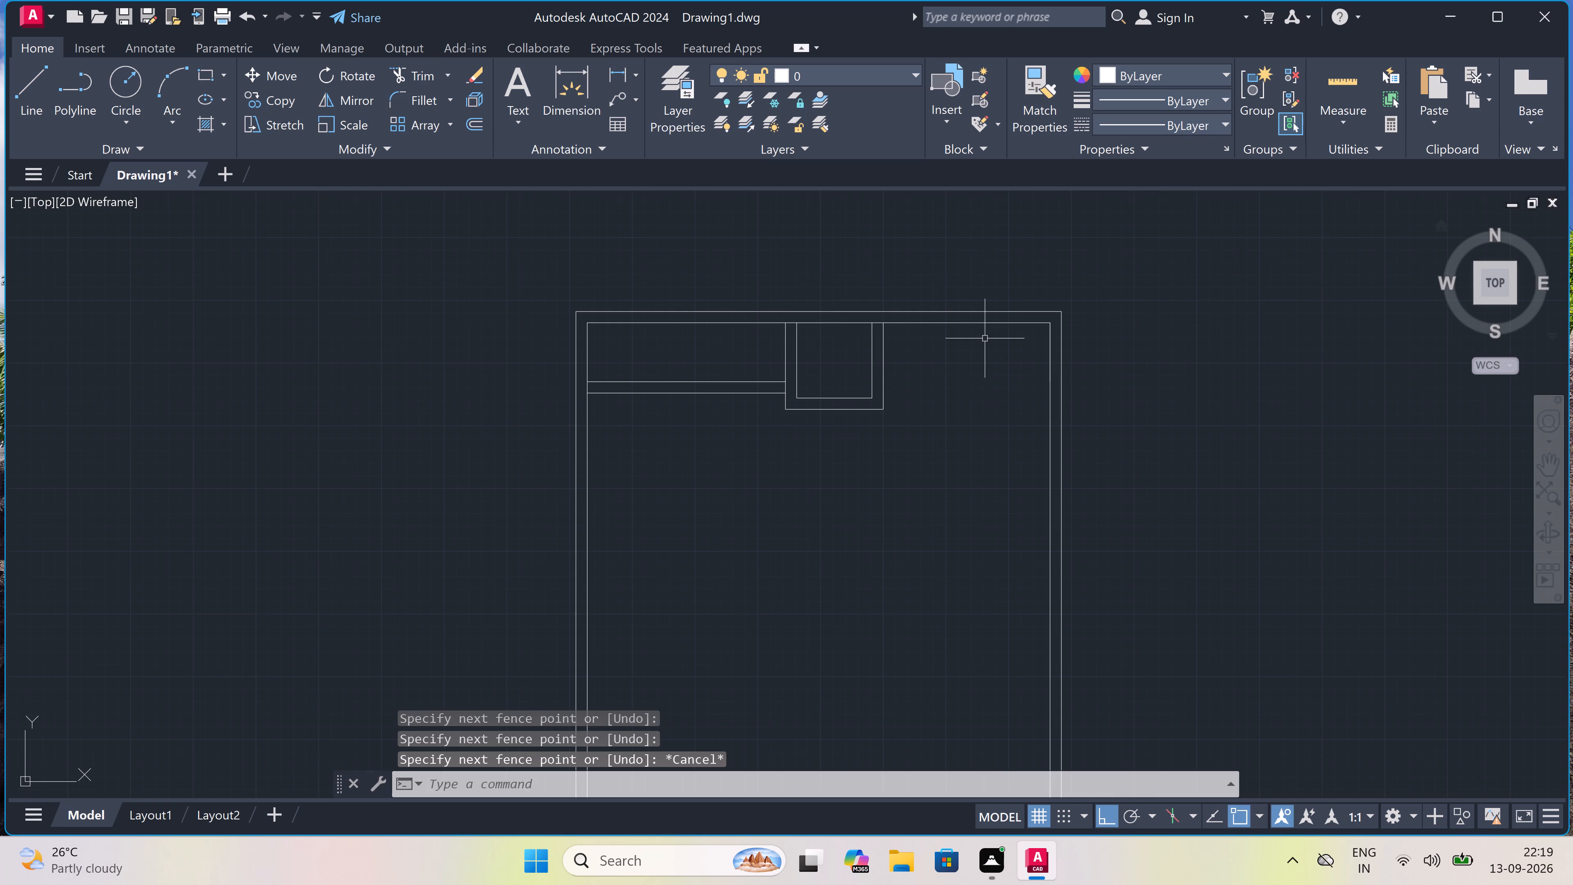
pyautogui.press('space')
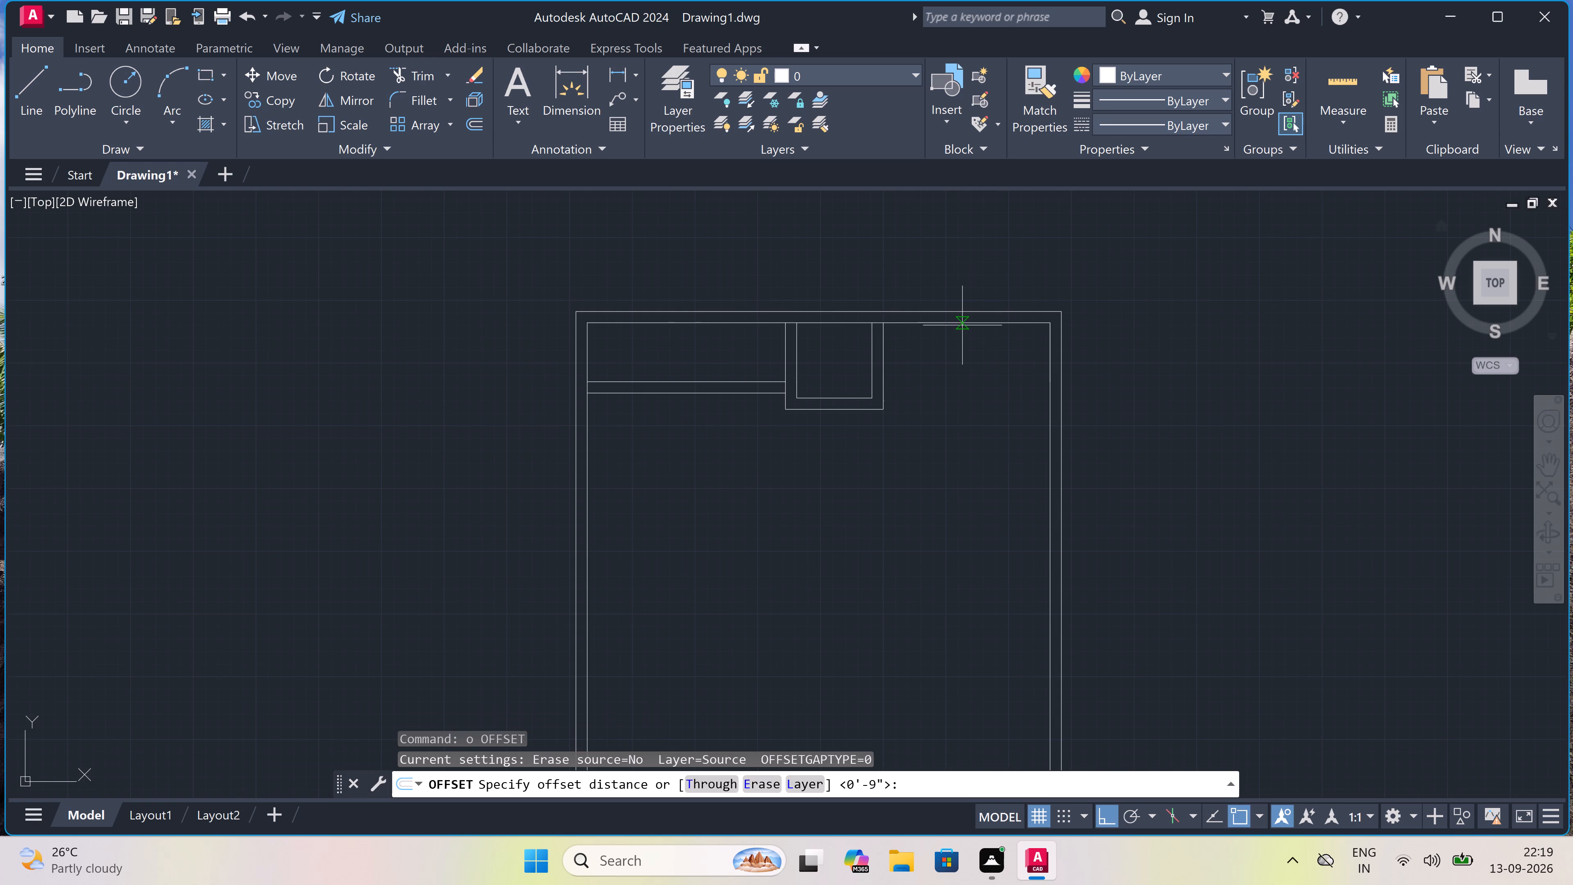
pyautogui.moveTo(960, 323); pyautogui.dragTo(966, 393)
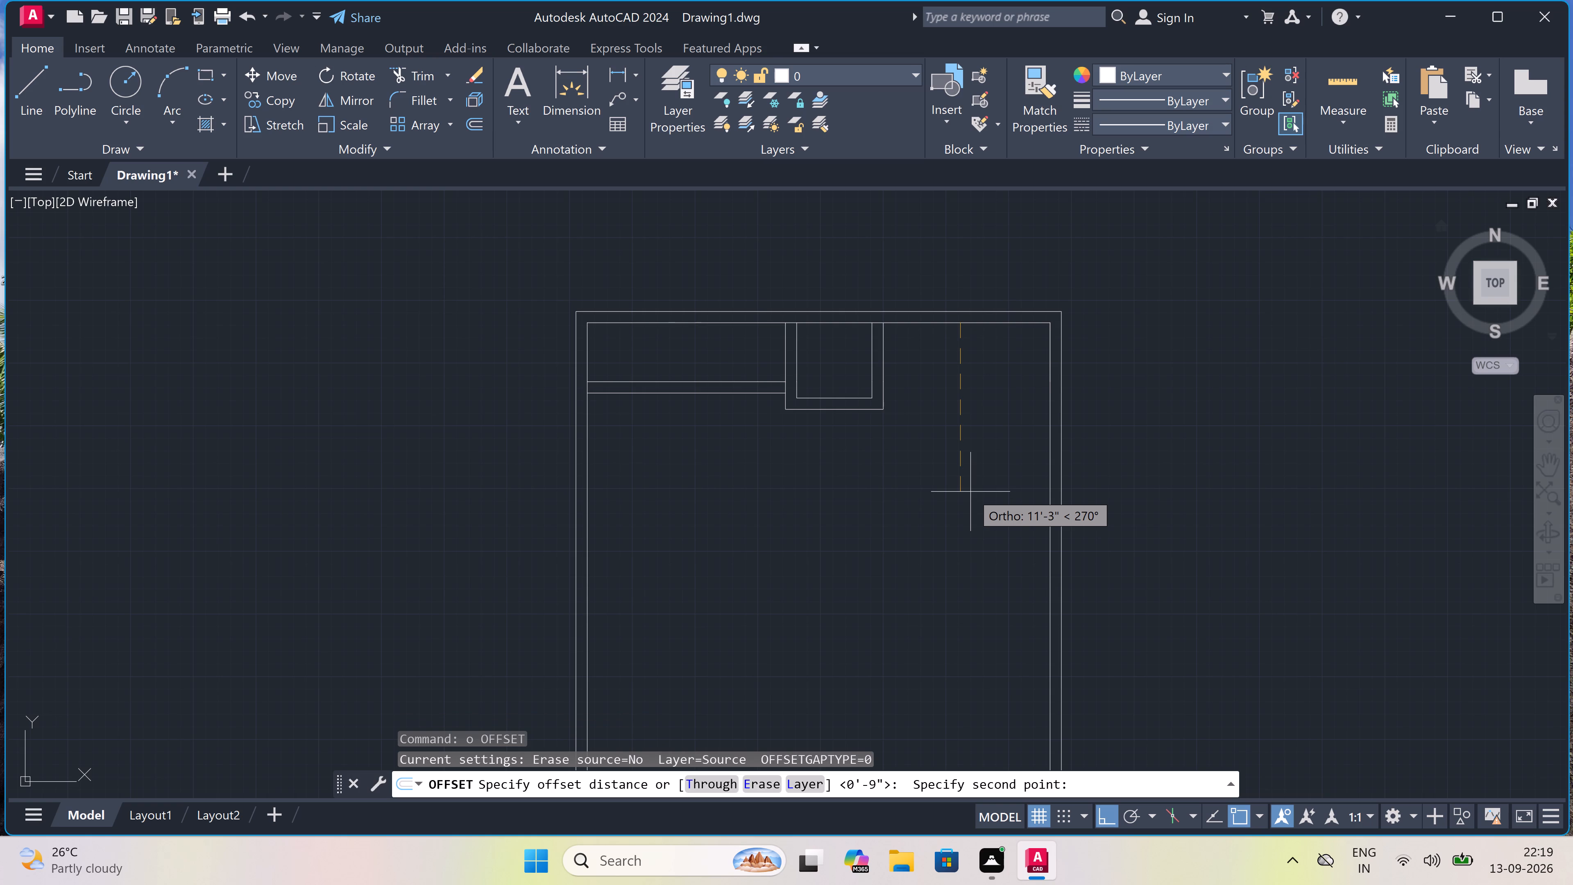
pyautogui.write("13'")
pyautogui.press('space')
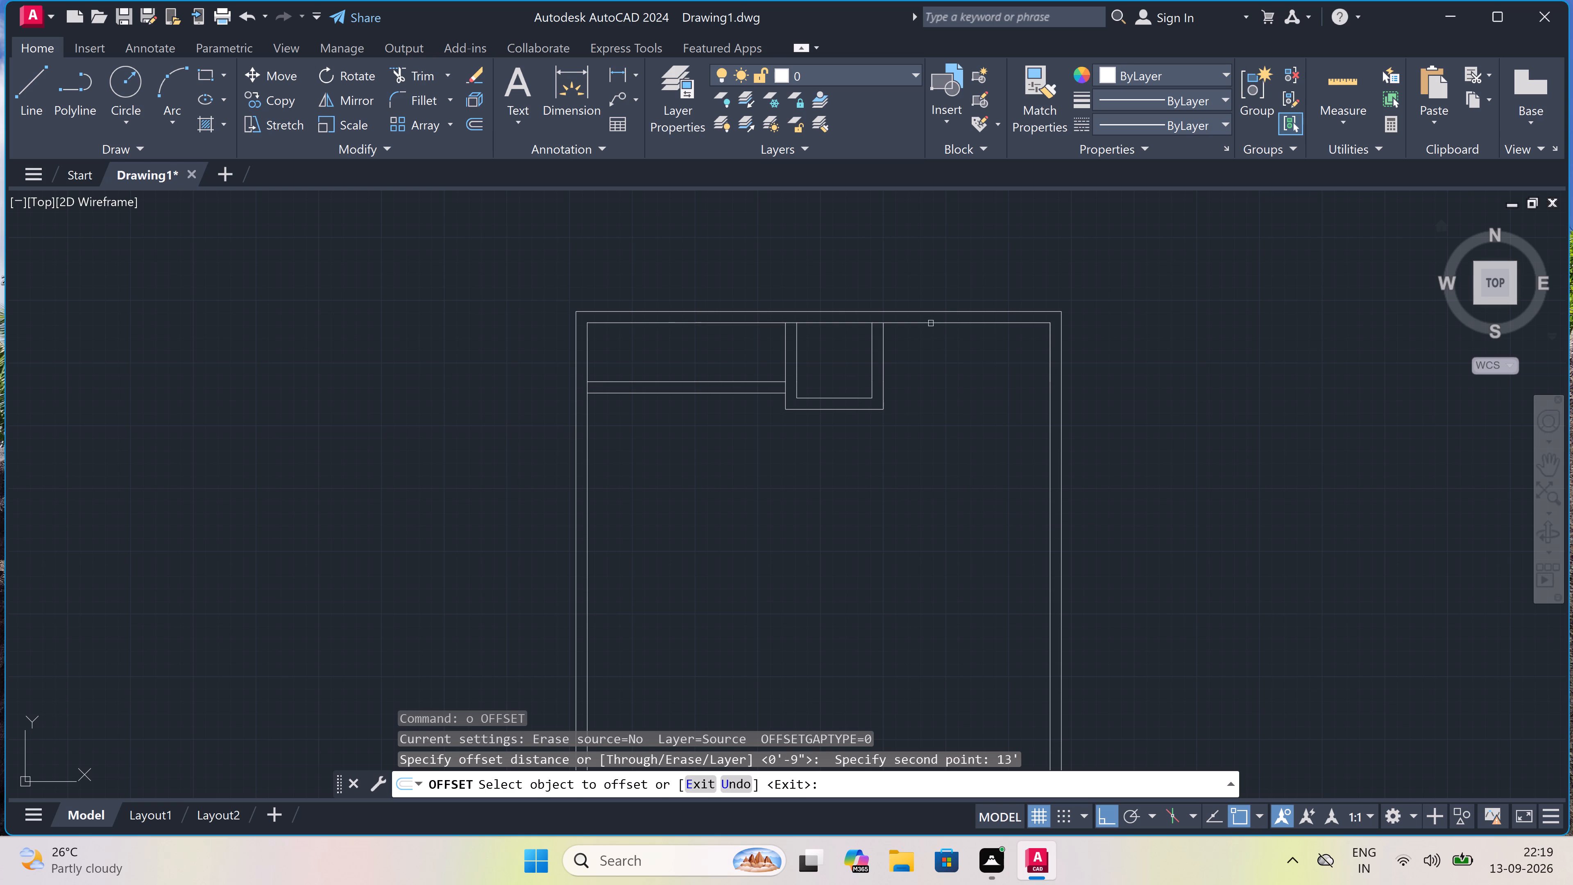
pyautogui.moveTo(931, 323); pyautogui.dragTo(931, 329)
pyautogui.click(933, 411)
pyautogui.press('Escape')
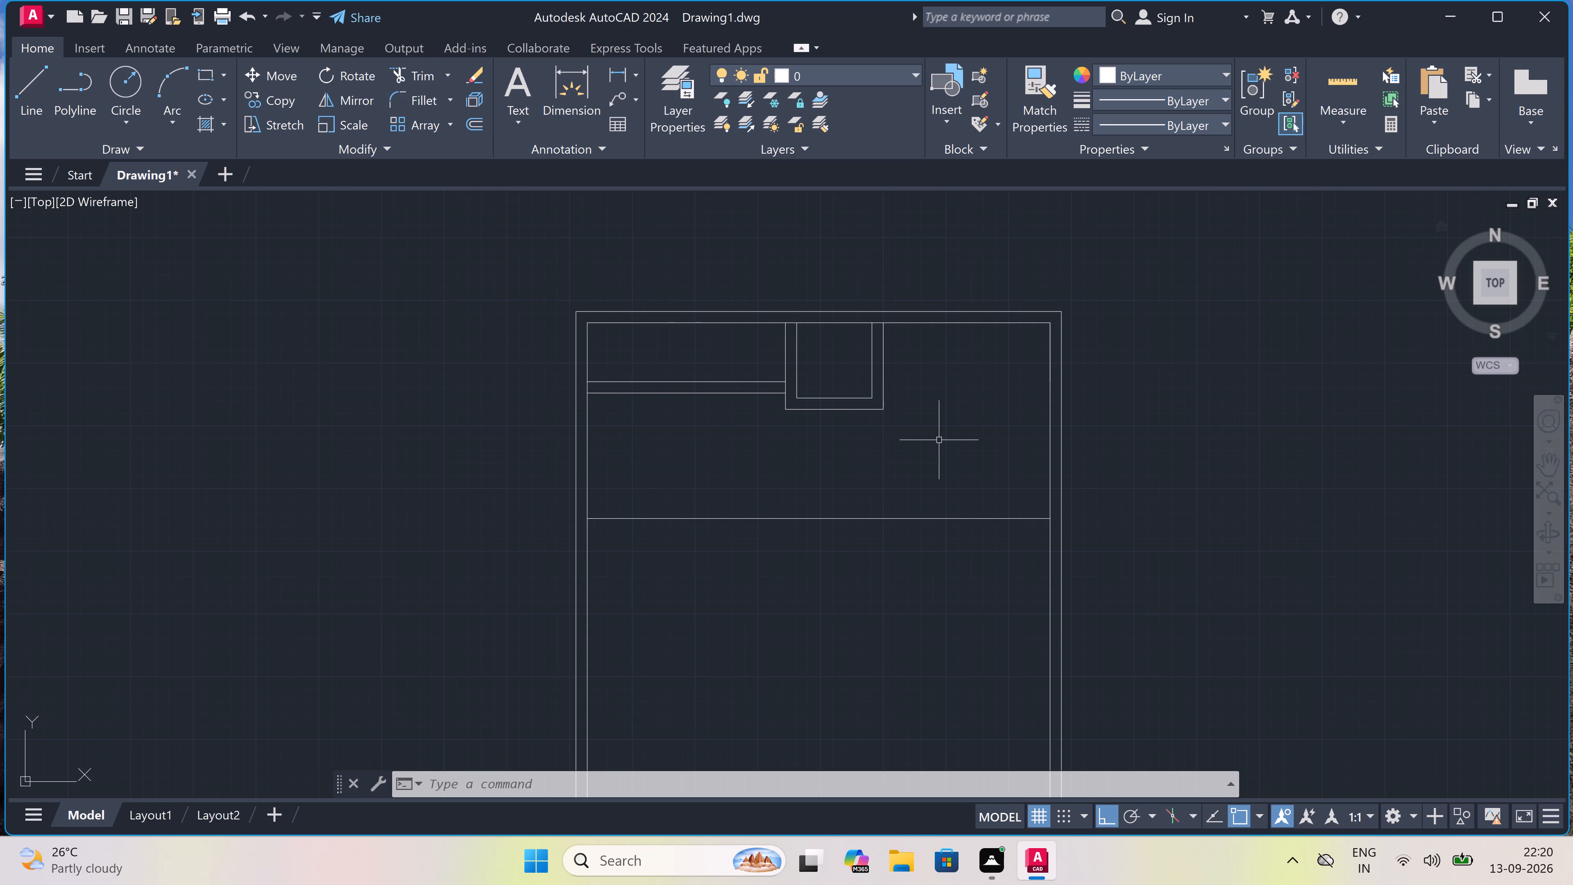
# Offset the lower line of the upper-left horizontal partition 16'1" downward.
pyautogui.scroll(1, 939, 440)
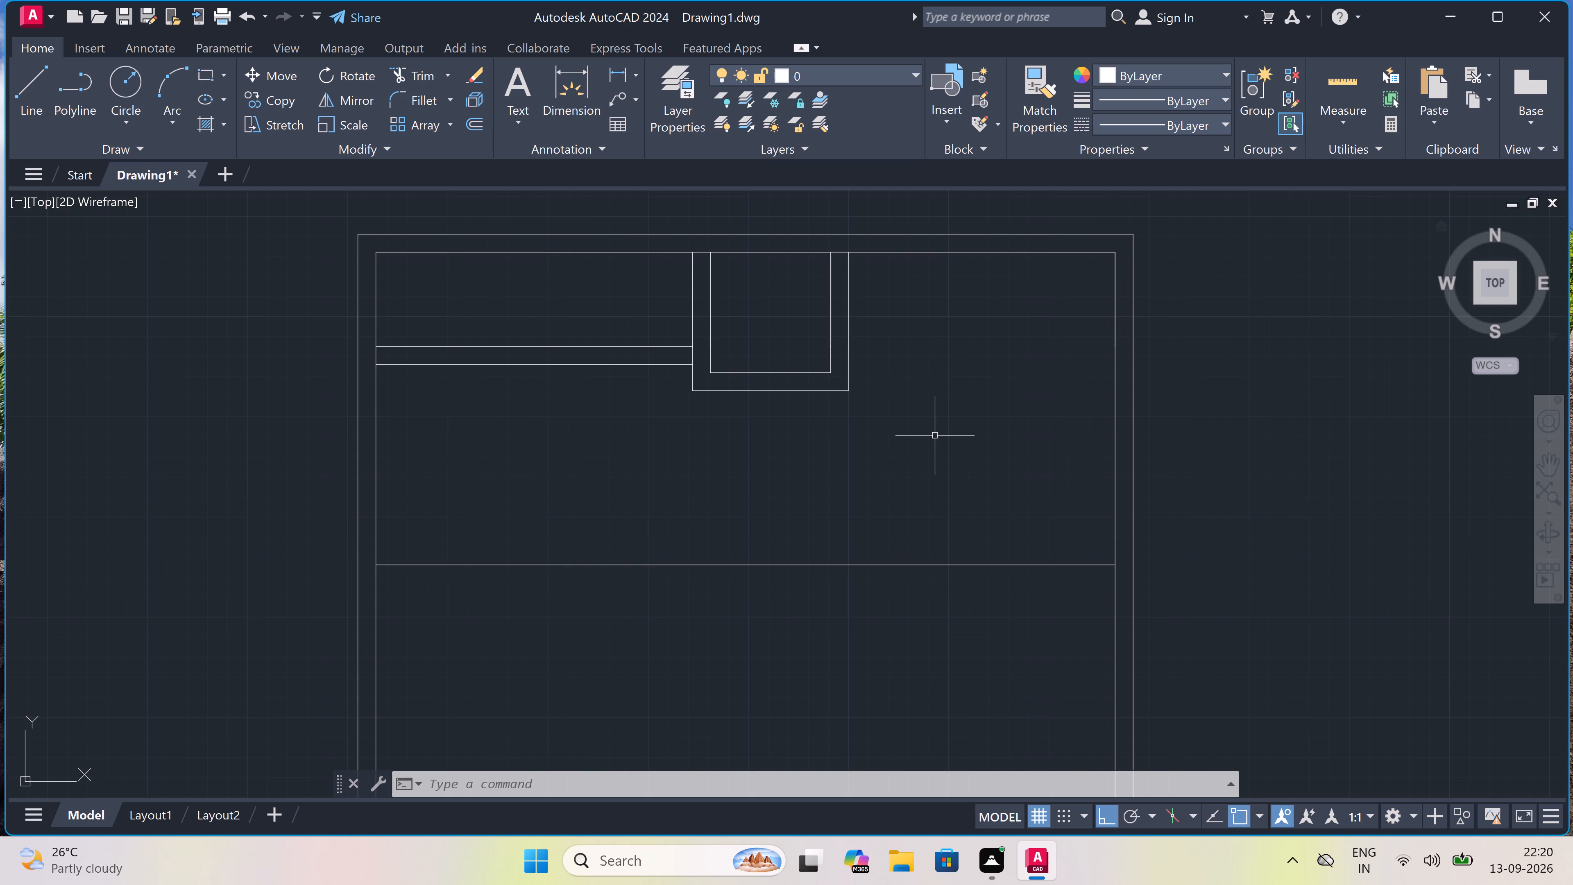
pyautogui.press('Escape')
pyautogui.scroll(-3, 931, 425)
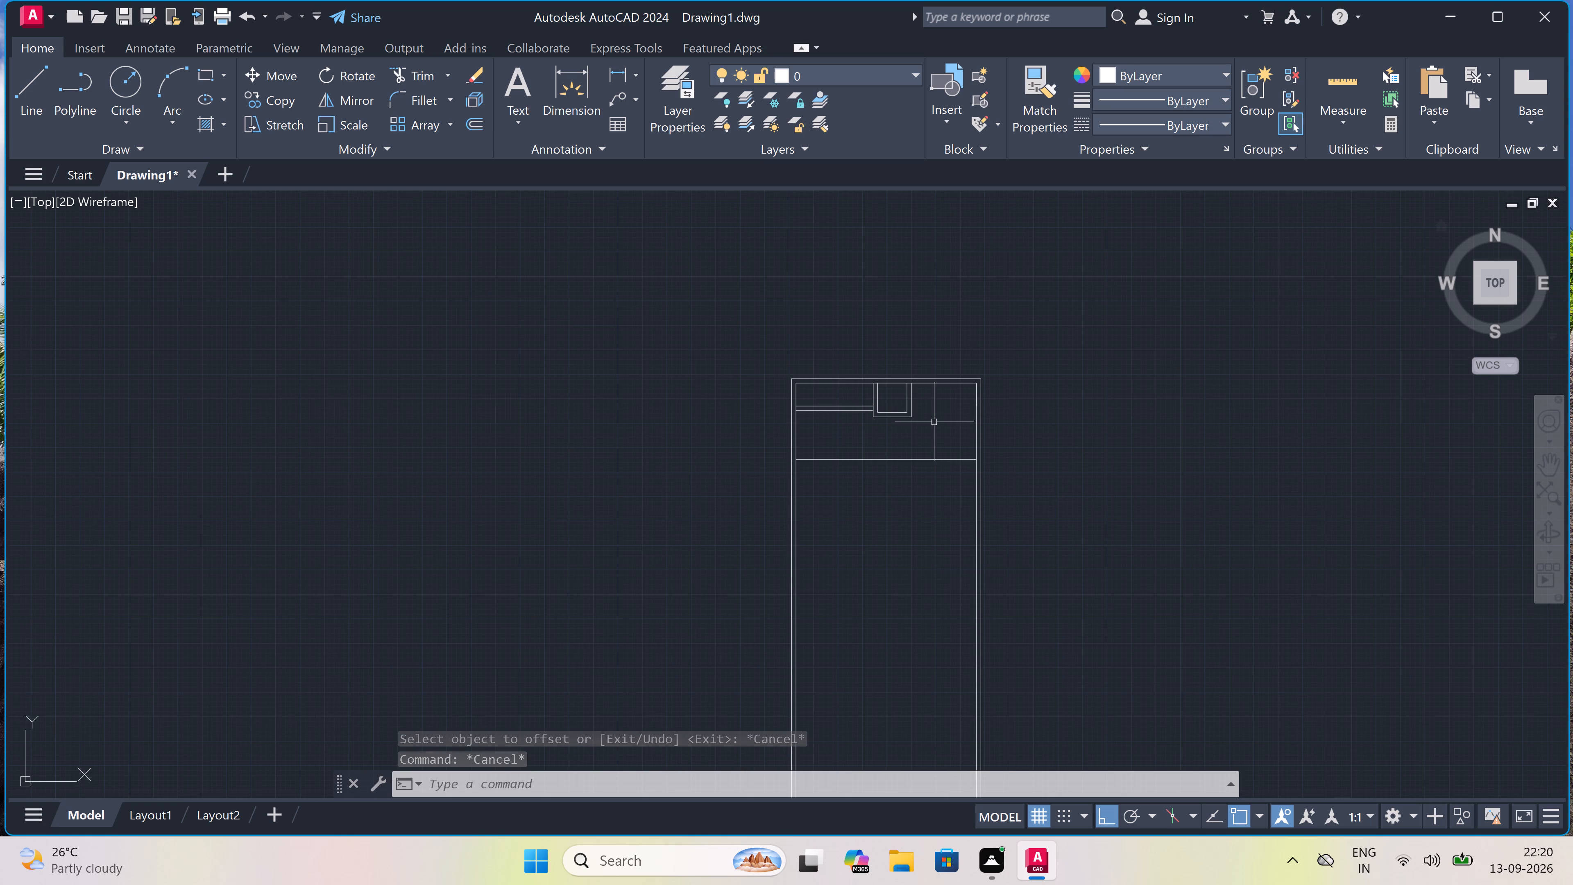
pyautogui.scroll(2, 866, 430)
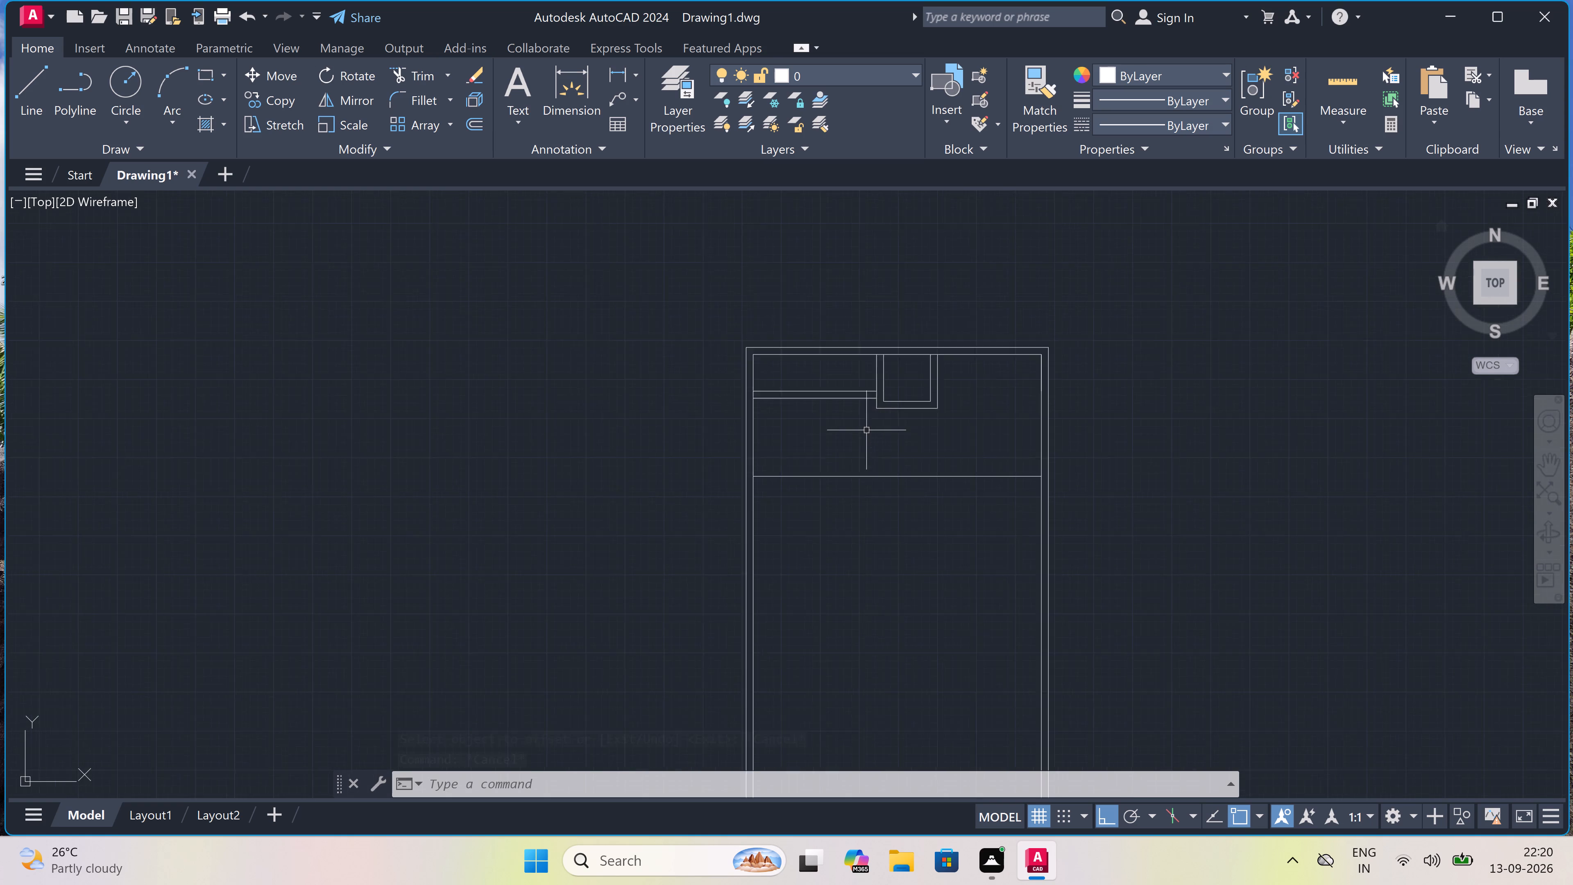
pyautogui.press('o')
pyautogui.press('space')
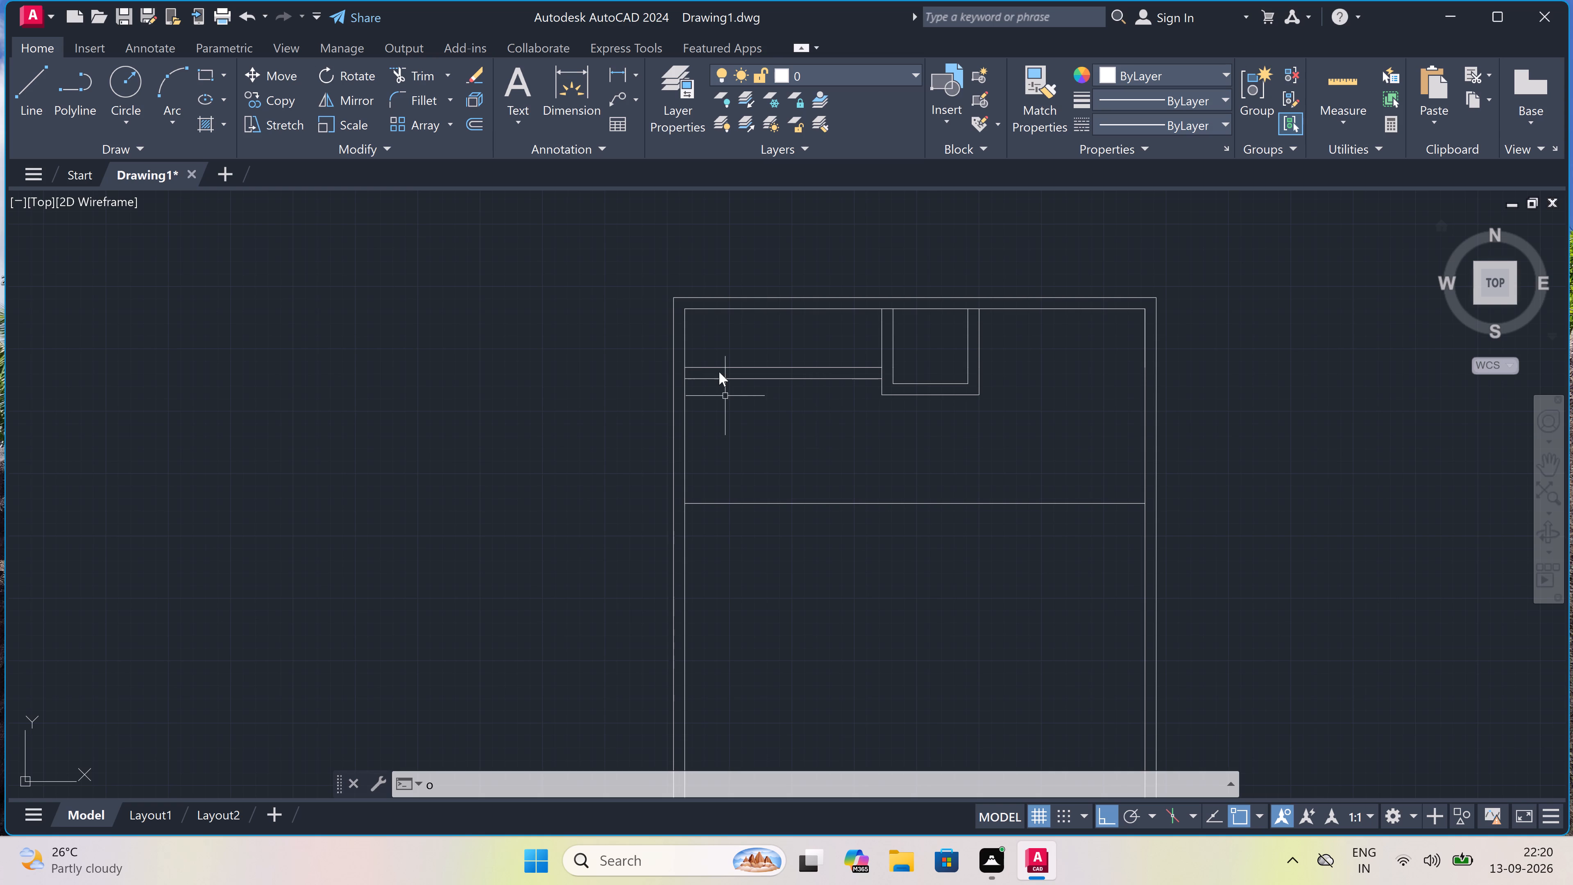
pyautogui.moveTo(741, 377); pyautogui.dragTo(747, 422)
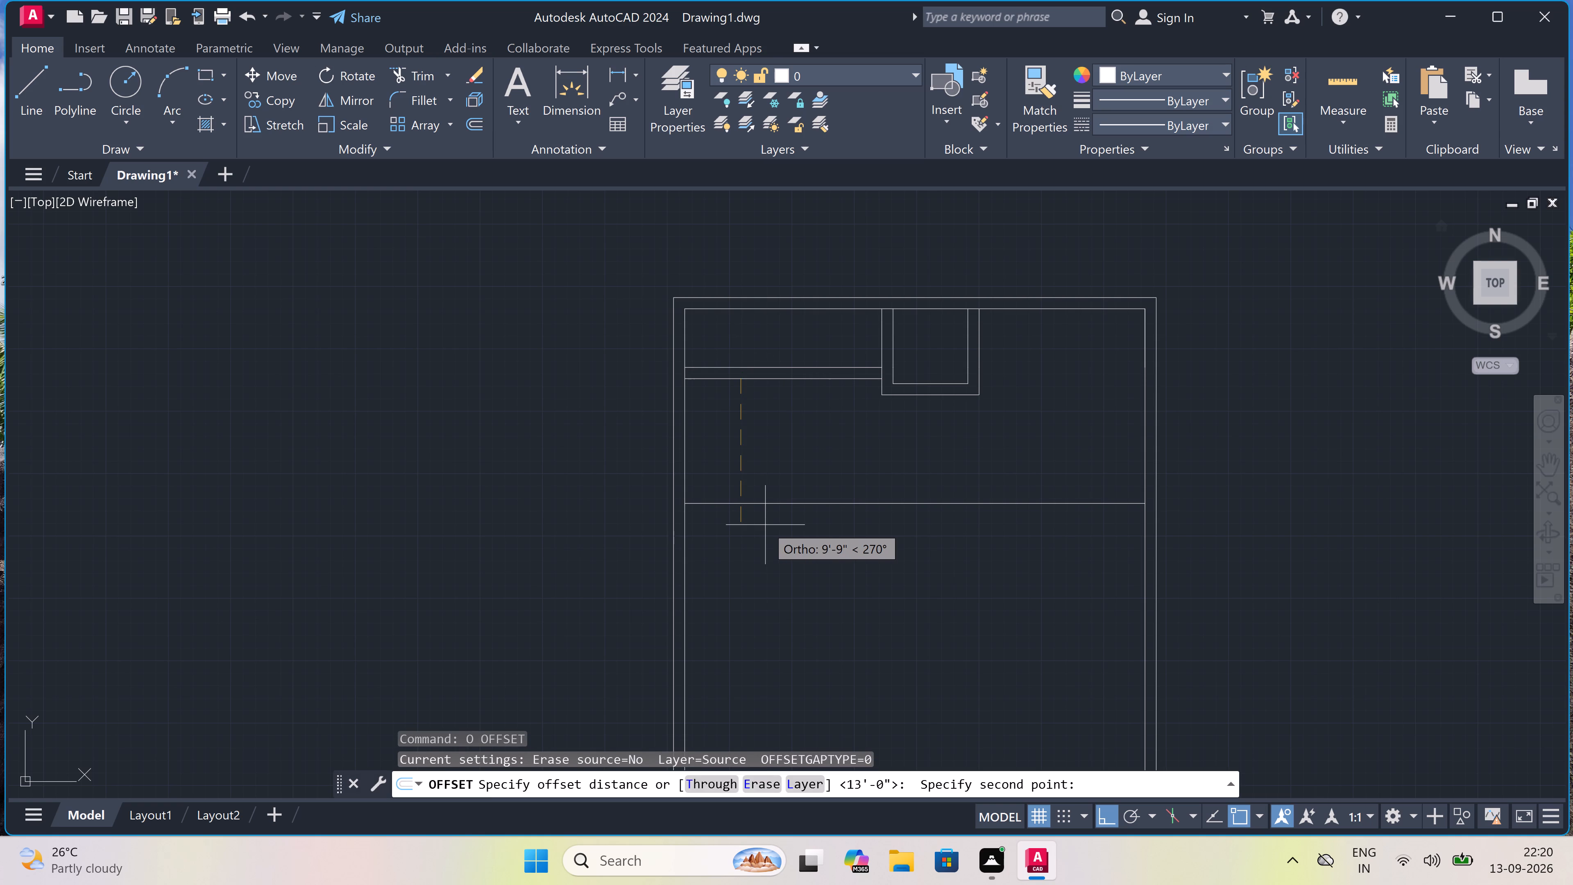
pyautogui.write('15')
pyautogui.press('BackSpace')
pyautogui.write("6'")
pyautogui.write('1"')
pyautogui.press('space')
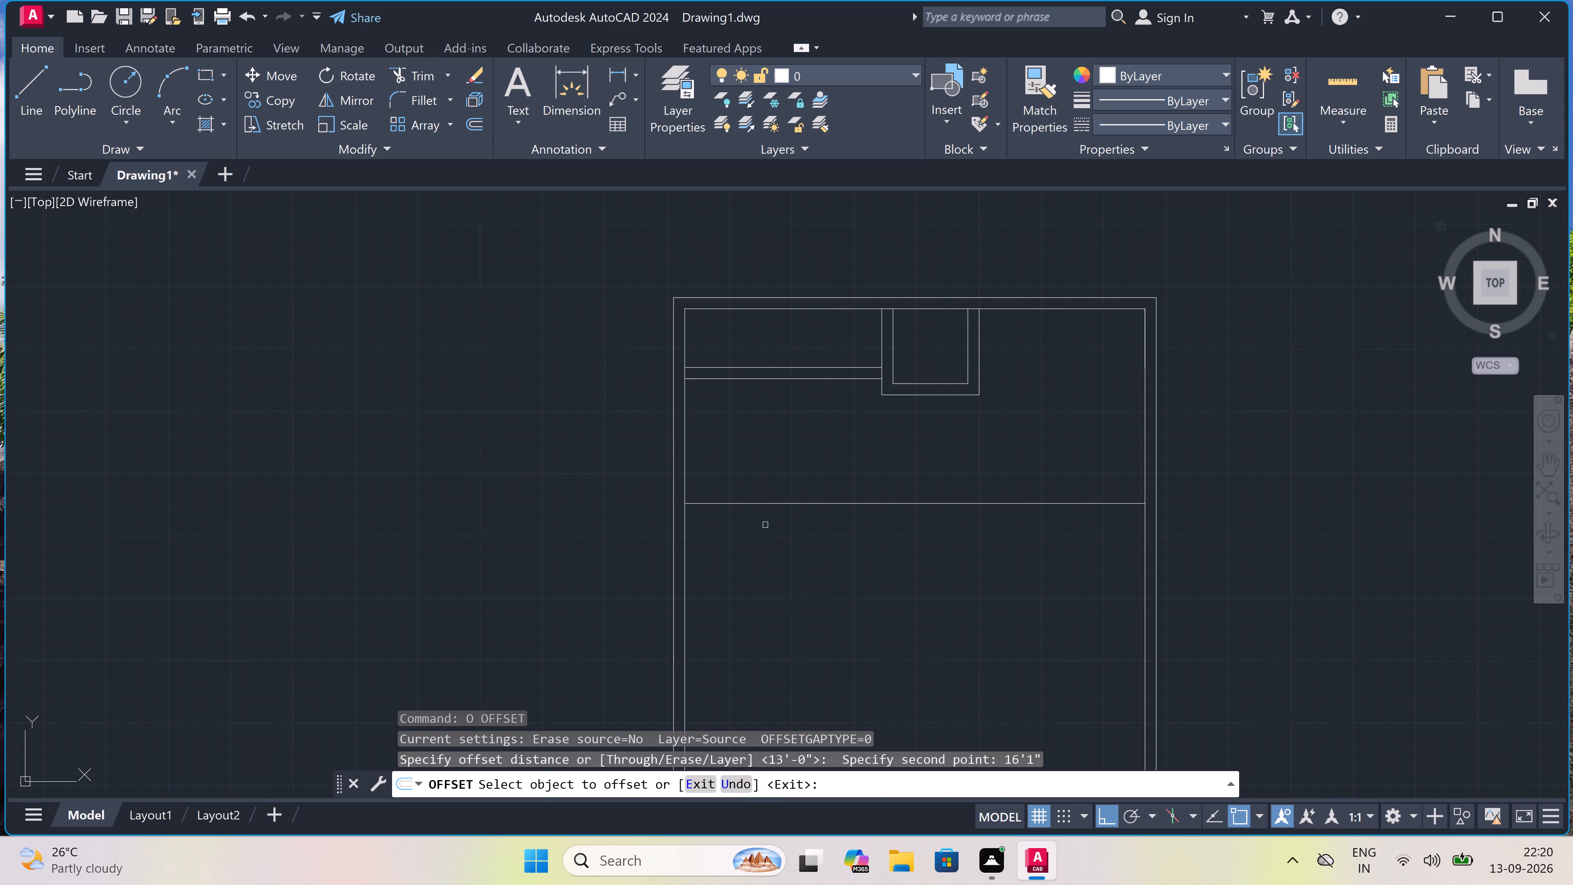
pyautogui.click(771, 377)
pyautogui.click(759, 436)
pyautogui.scroll(-3, 759, 436)
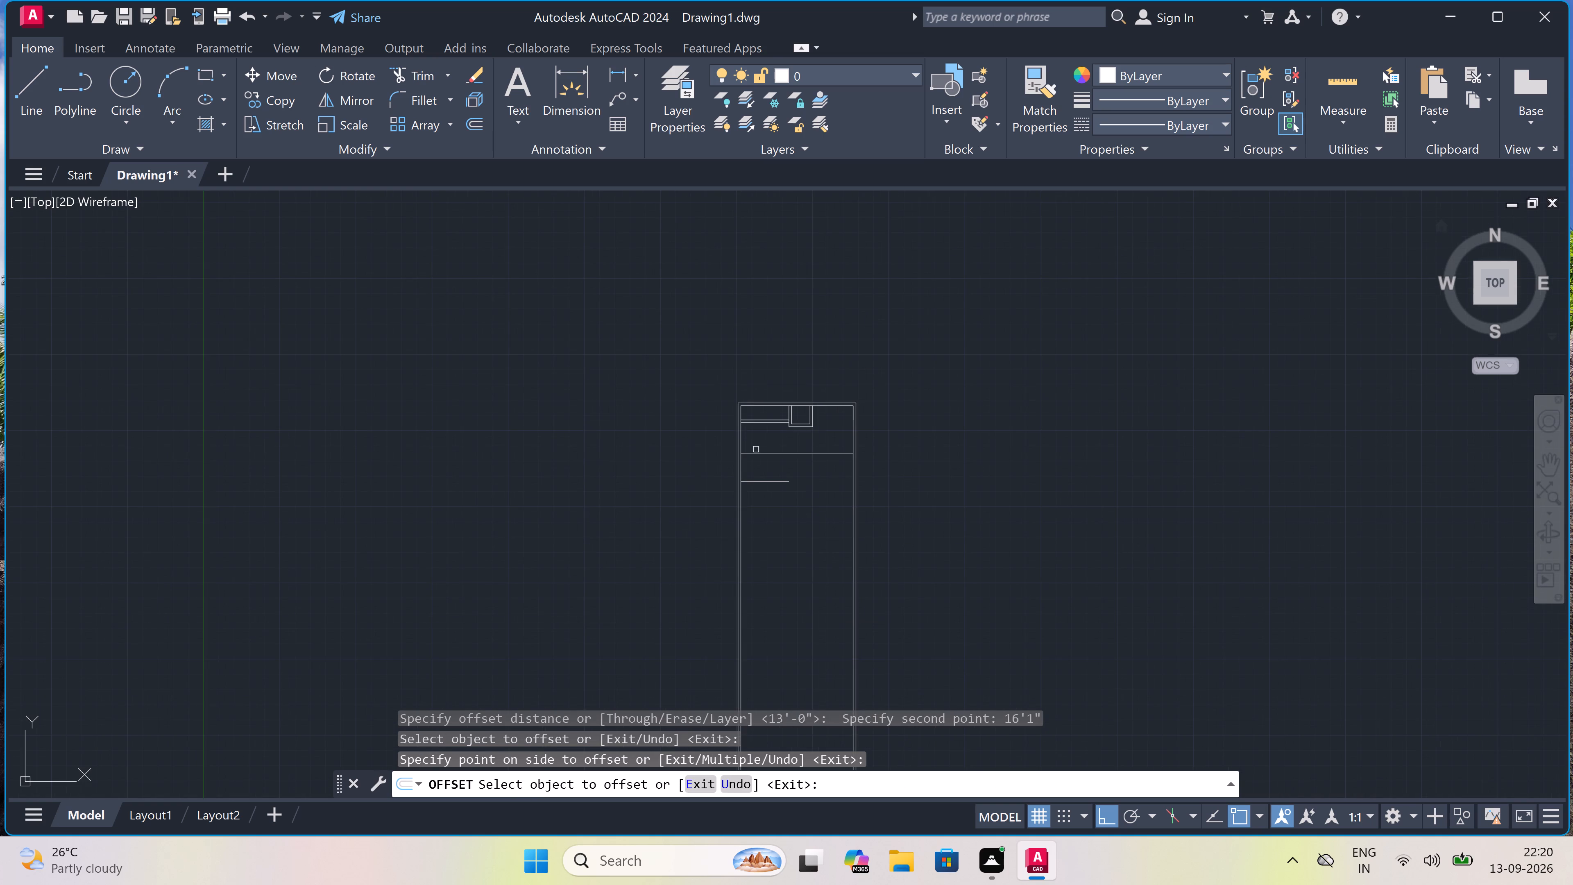
pyautogui.scroll(3, 750, 478)
pyautogui.press('Escape')
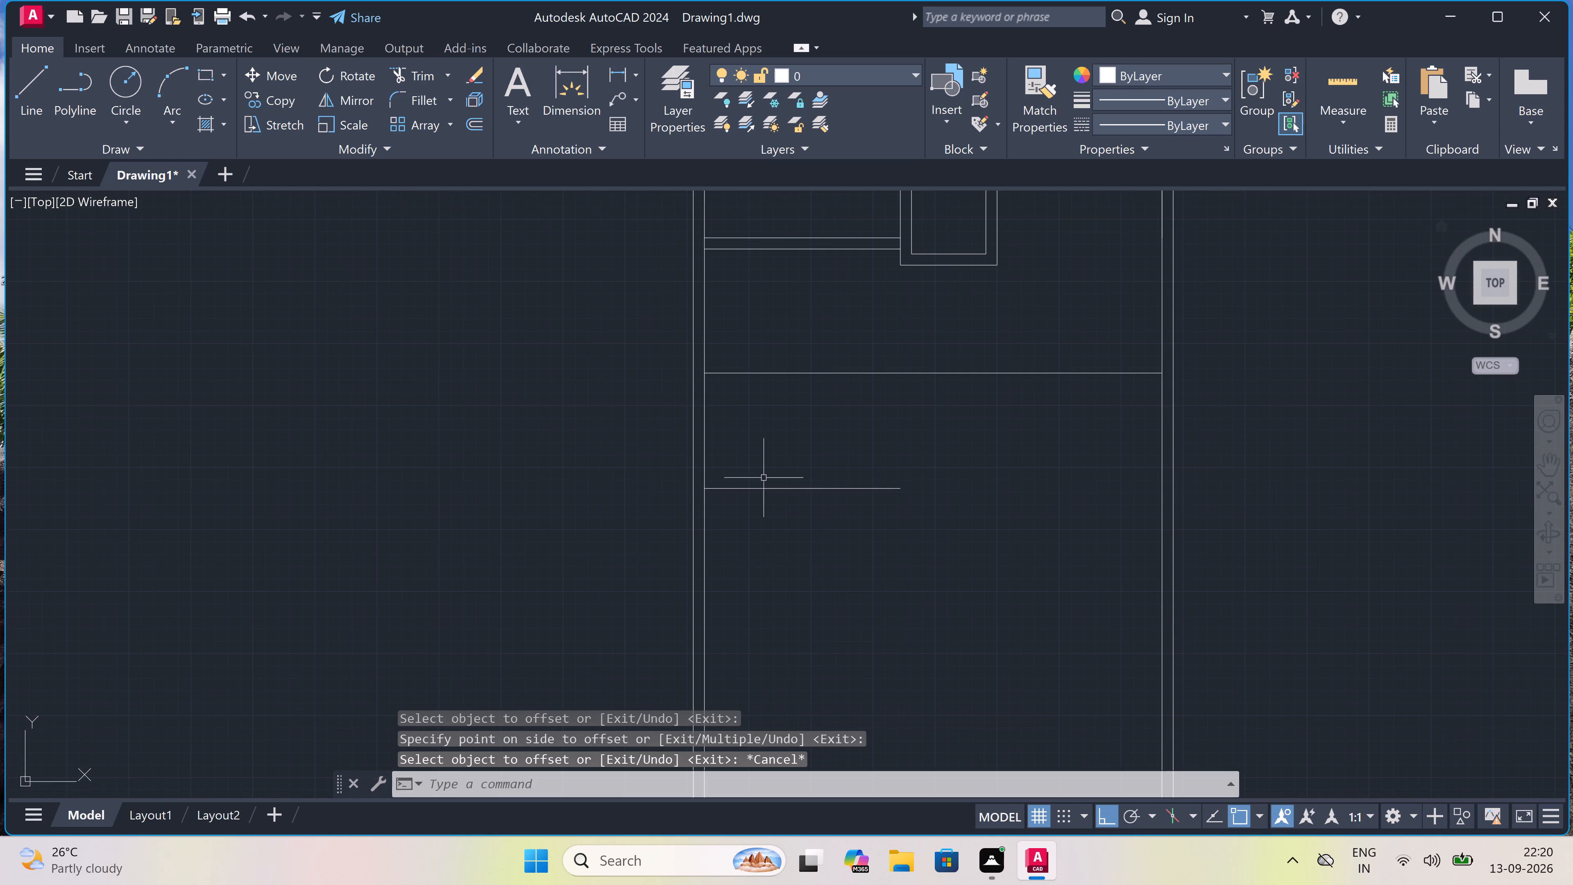
# Offset the new short horizontal line on the plan's left side 9" downward to form a partition wall.
pyautogui.press('space')
pyautogui.moveTo(773, 488); pyautogui.dragTo(784, 549)
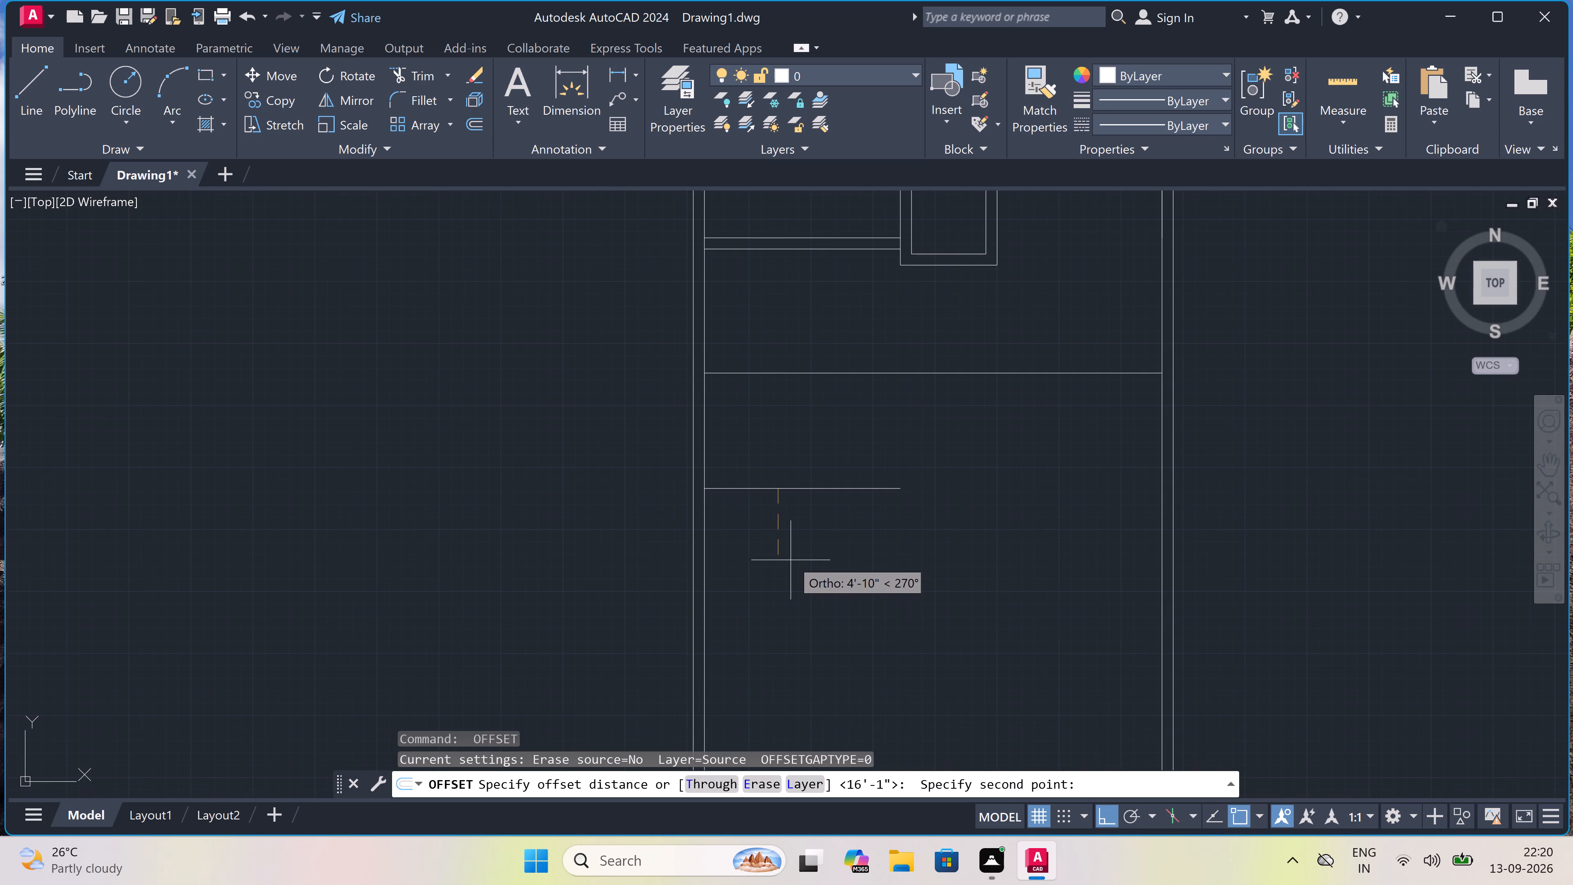
pyautogui.write('9"')
pyautogui.press('space')
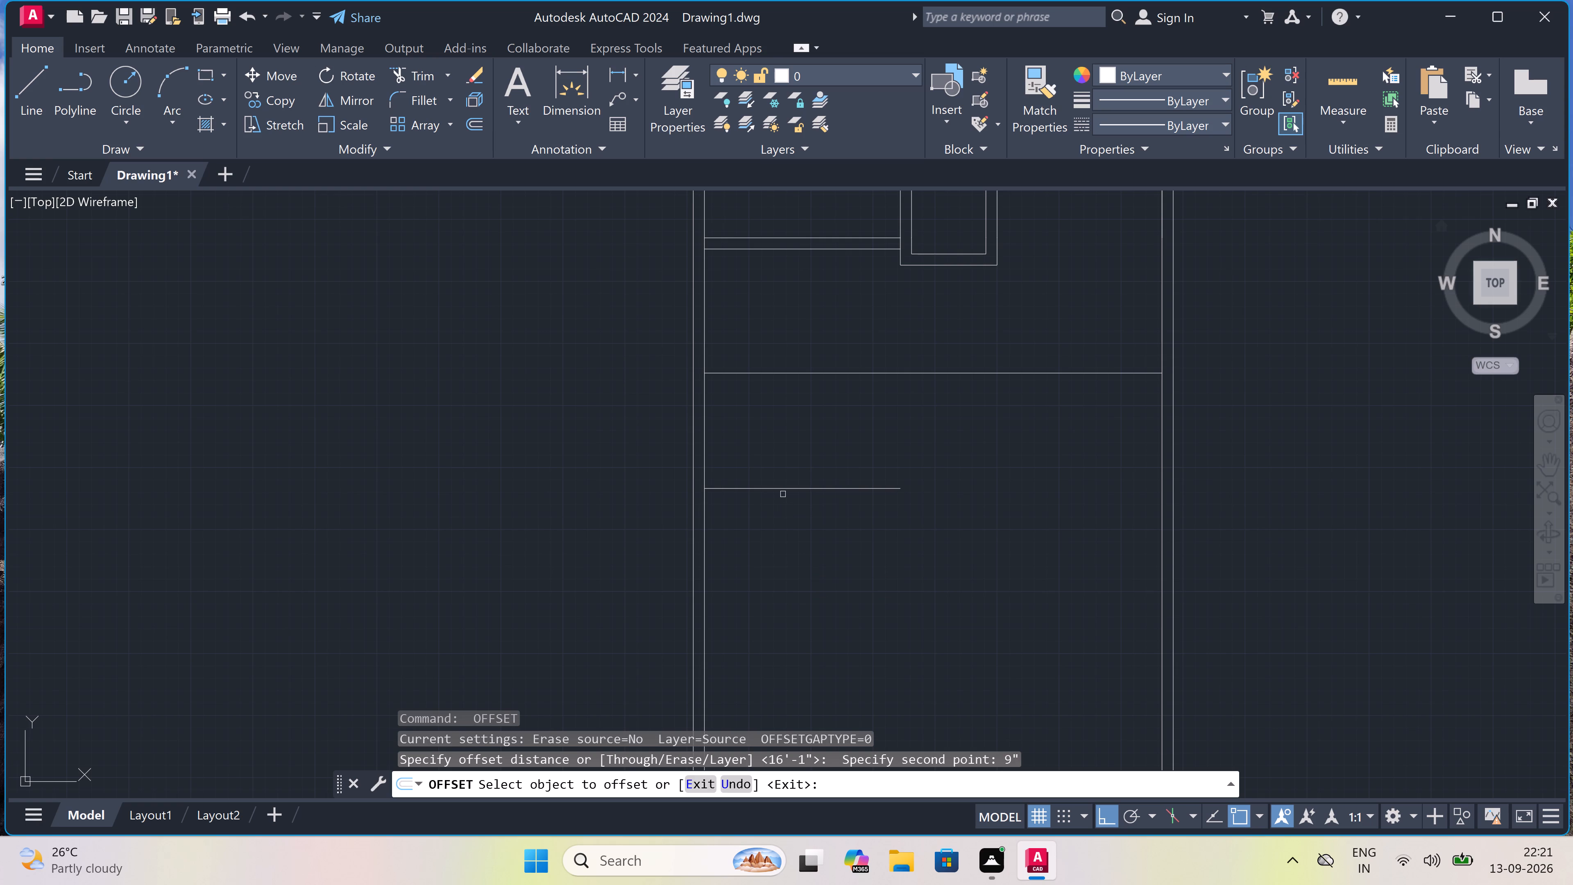
pyautogui.moveTo(780, 488); pyautogui.dragTo(780, 500)
pyautogui.click(779, 529)
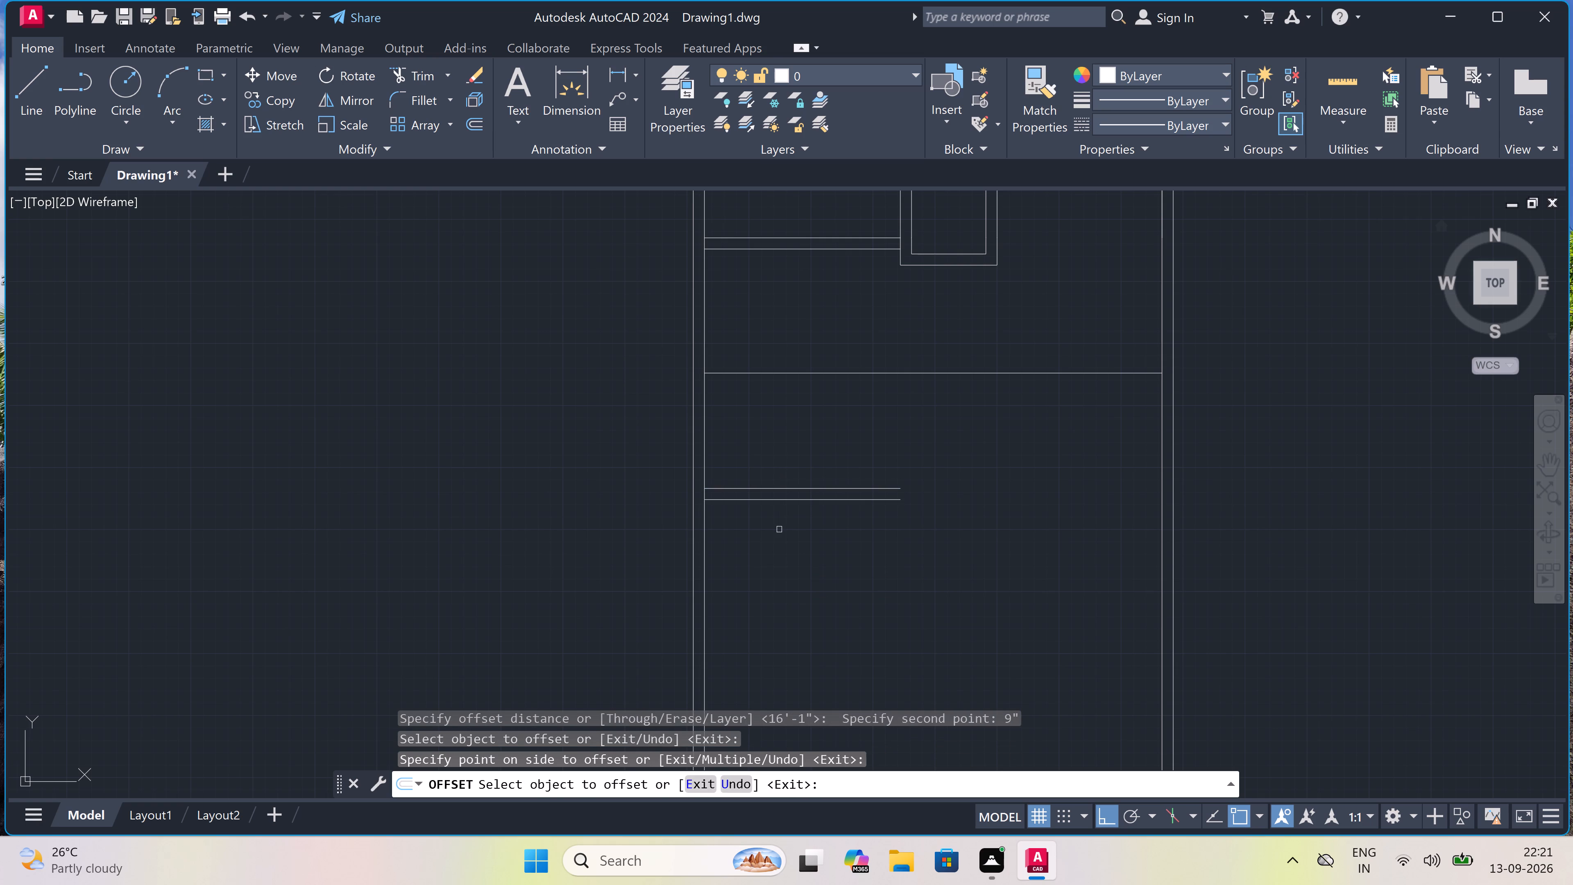
pyautogui.press('Escape')
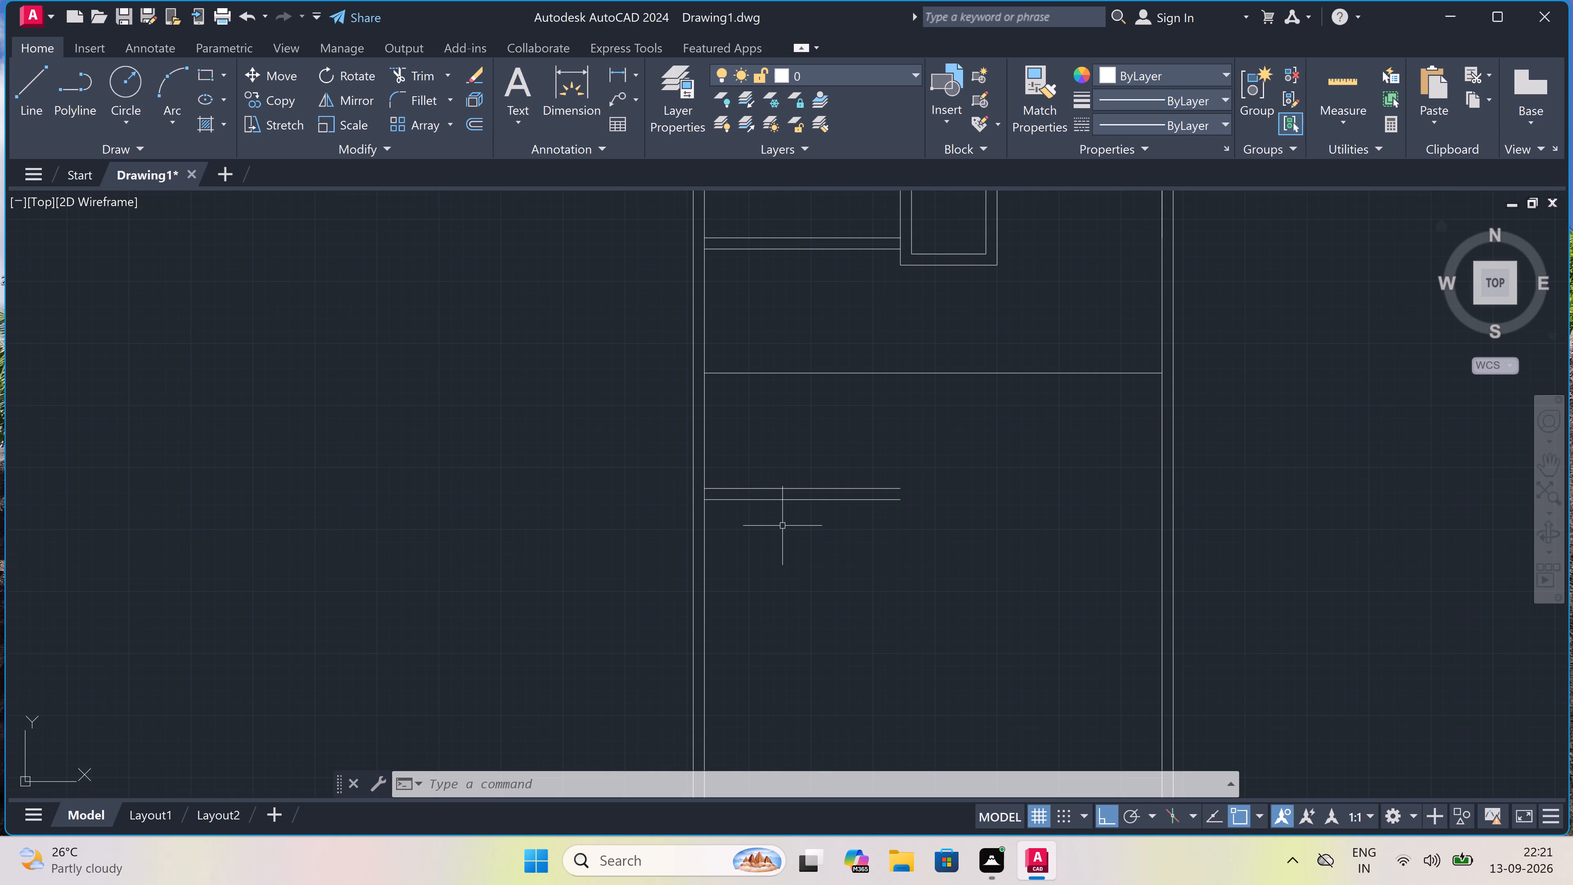
# Offset the lower line of the new short partition wall 14'7" downward.
pyautogui.press('space')
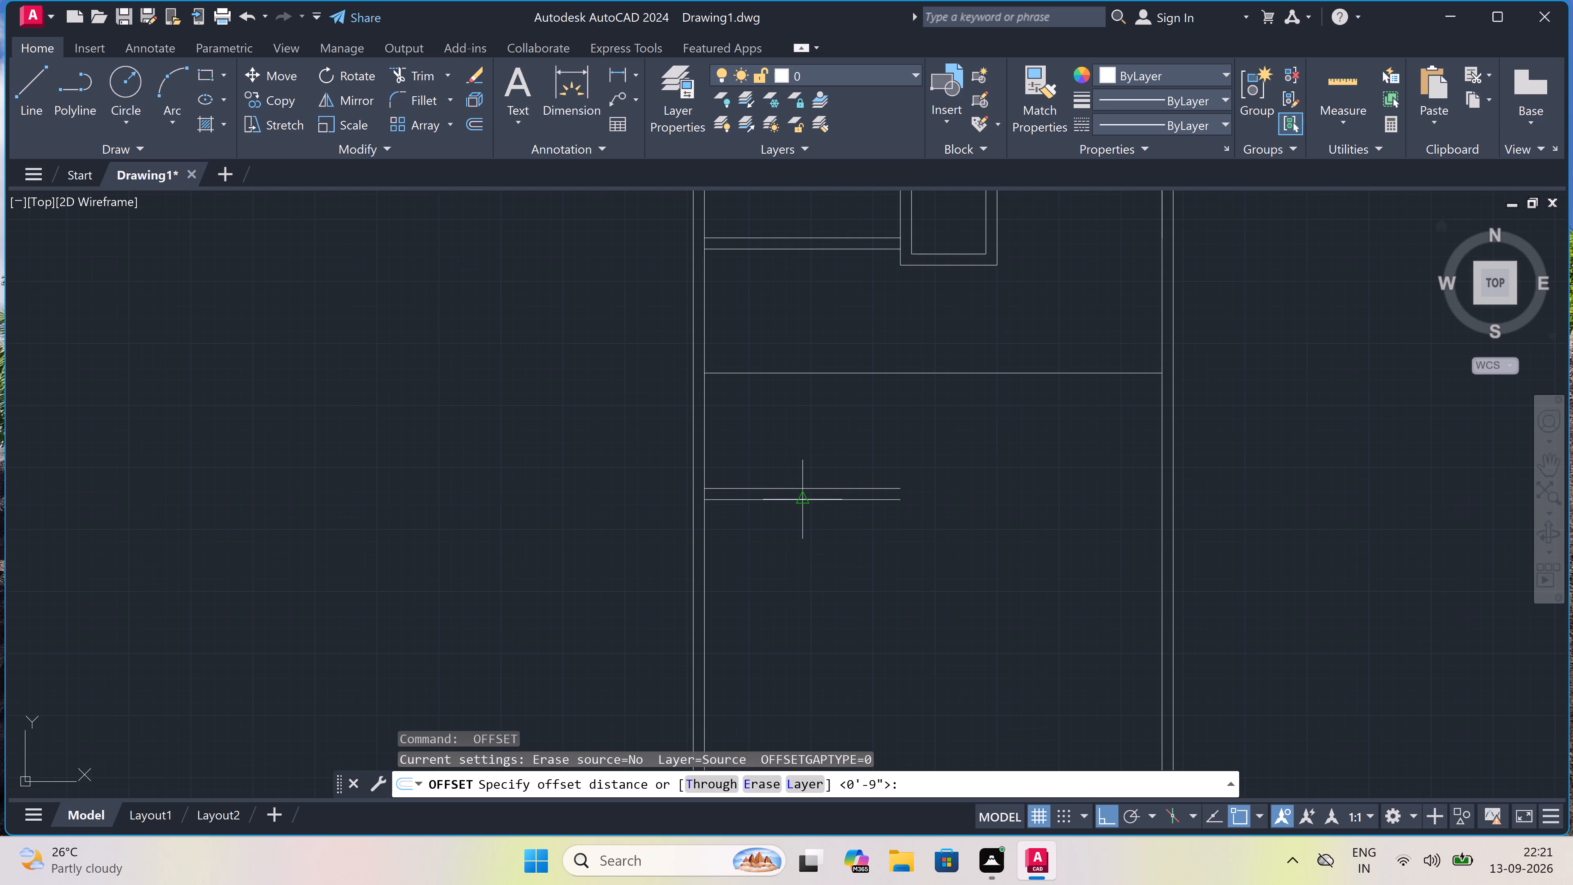
pyautogui.moveTo(800, 498); pyautogui.dragTo(807, 515)
pyautogui.write("14'")
pyautogui.write('7"')
pyautogui.press('space')
pyautogui.moveTo(789, 499); pyautogui.dragTo(790, 500)
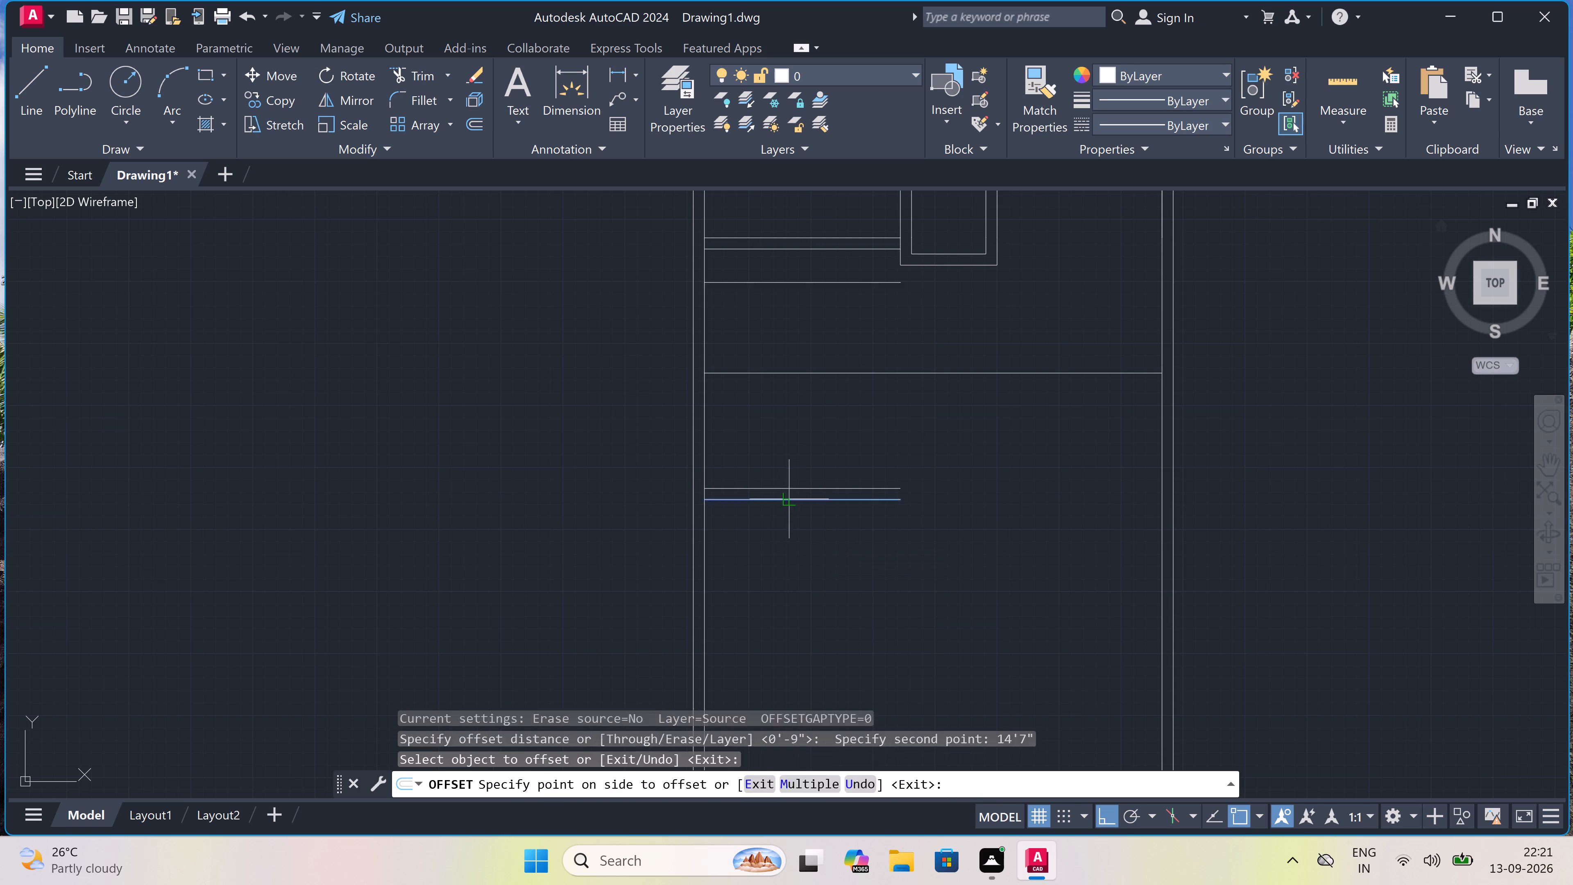
pyautogui.moveTo(790, 500); pyautogui.dragTo(790, 556)
pyautogui.click(791, 582)
pyautogui.scroll(-5, 791, 581)
pyautogui.scroll(5, 791, 589)
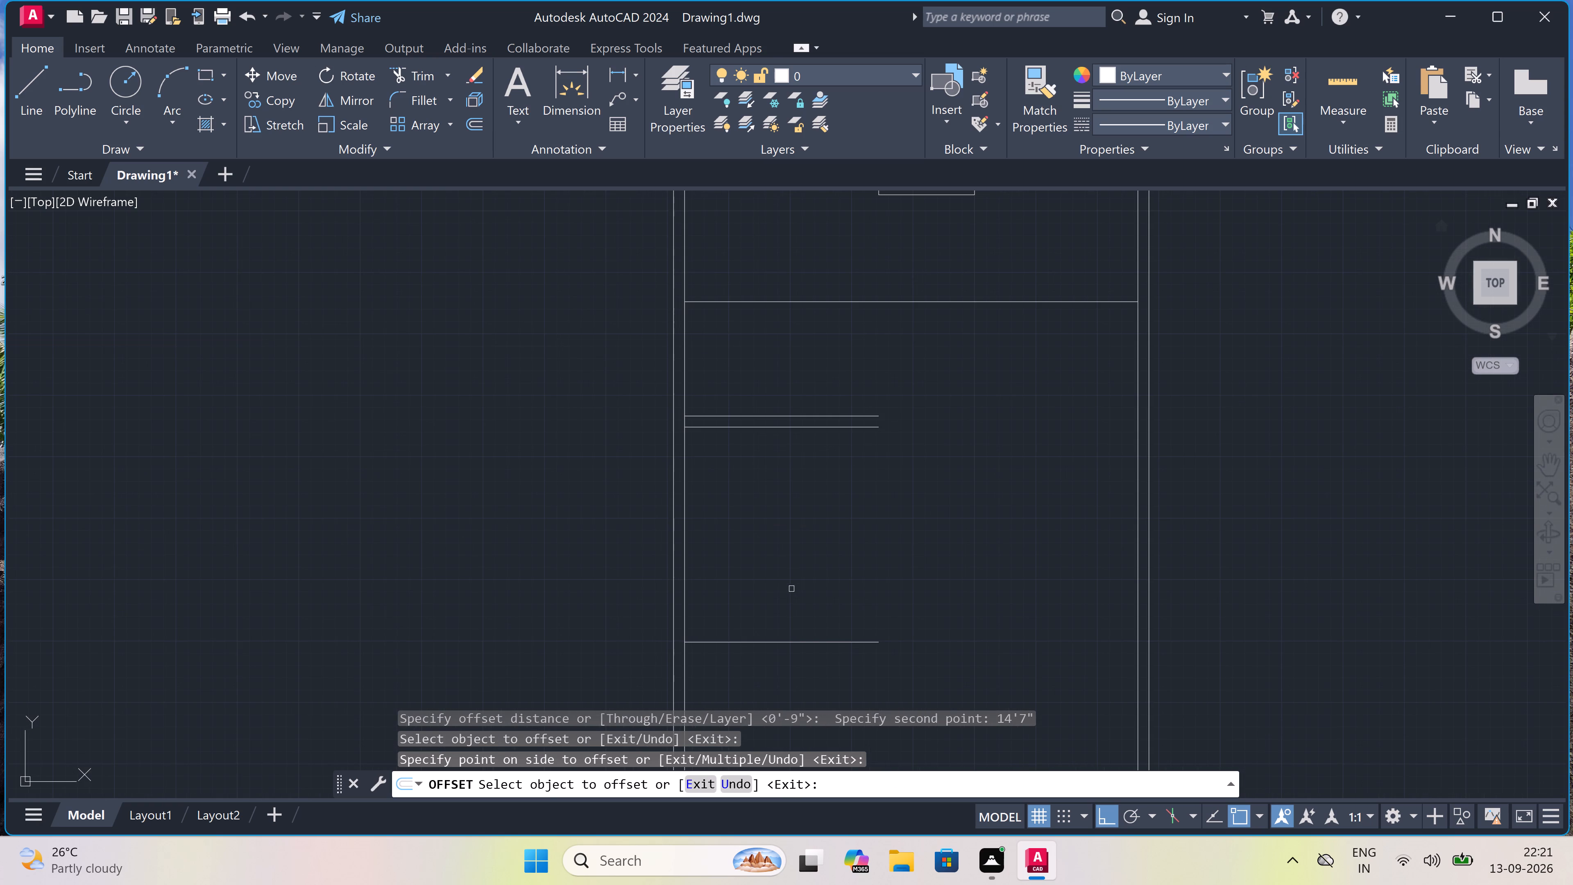
pyautogui.press('Escape')
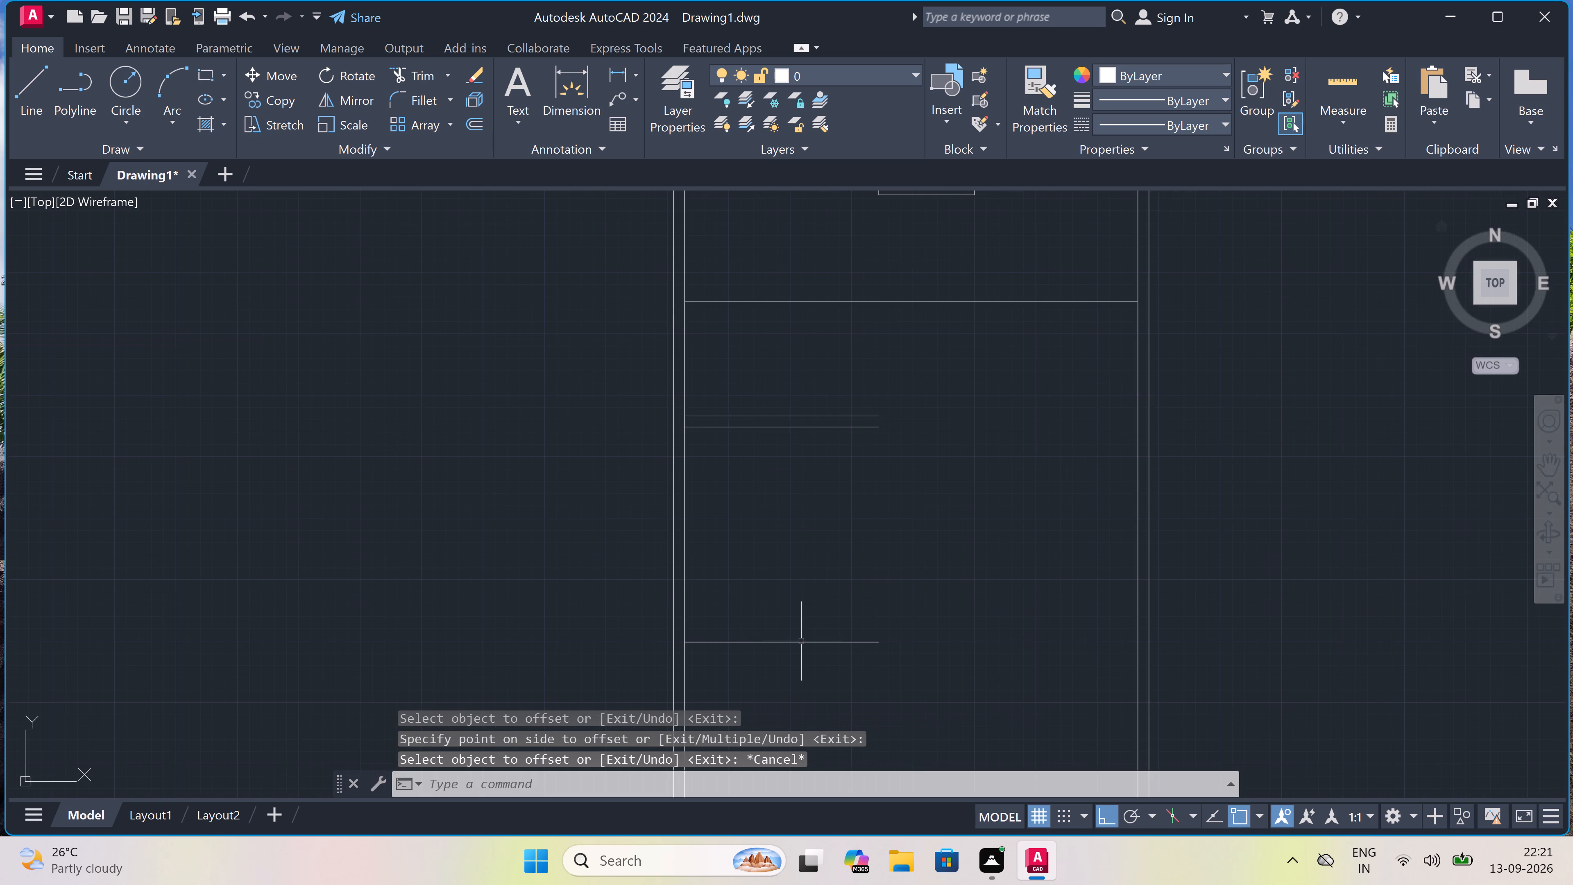
# Offset the lowest short horizontal line 9" downward to give the second partition its wall thickness.
pyautogui.press('space')
pyautogui.moveTo(801, 641); pyautogui.dragTo(803, 656)
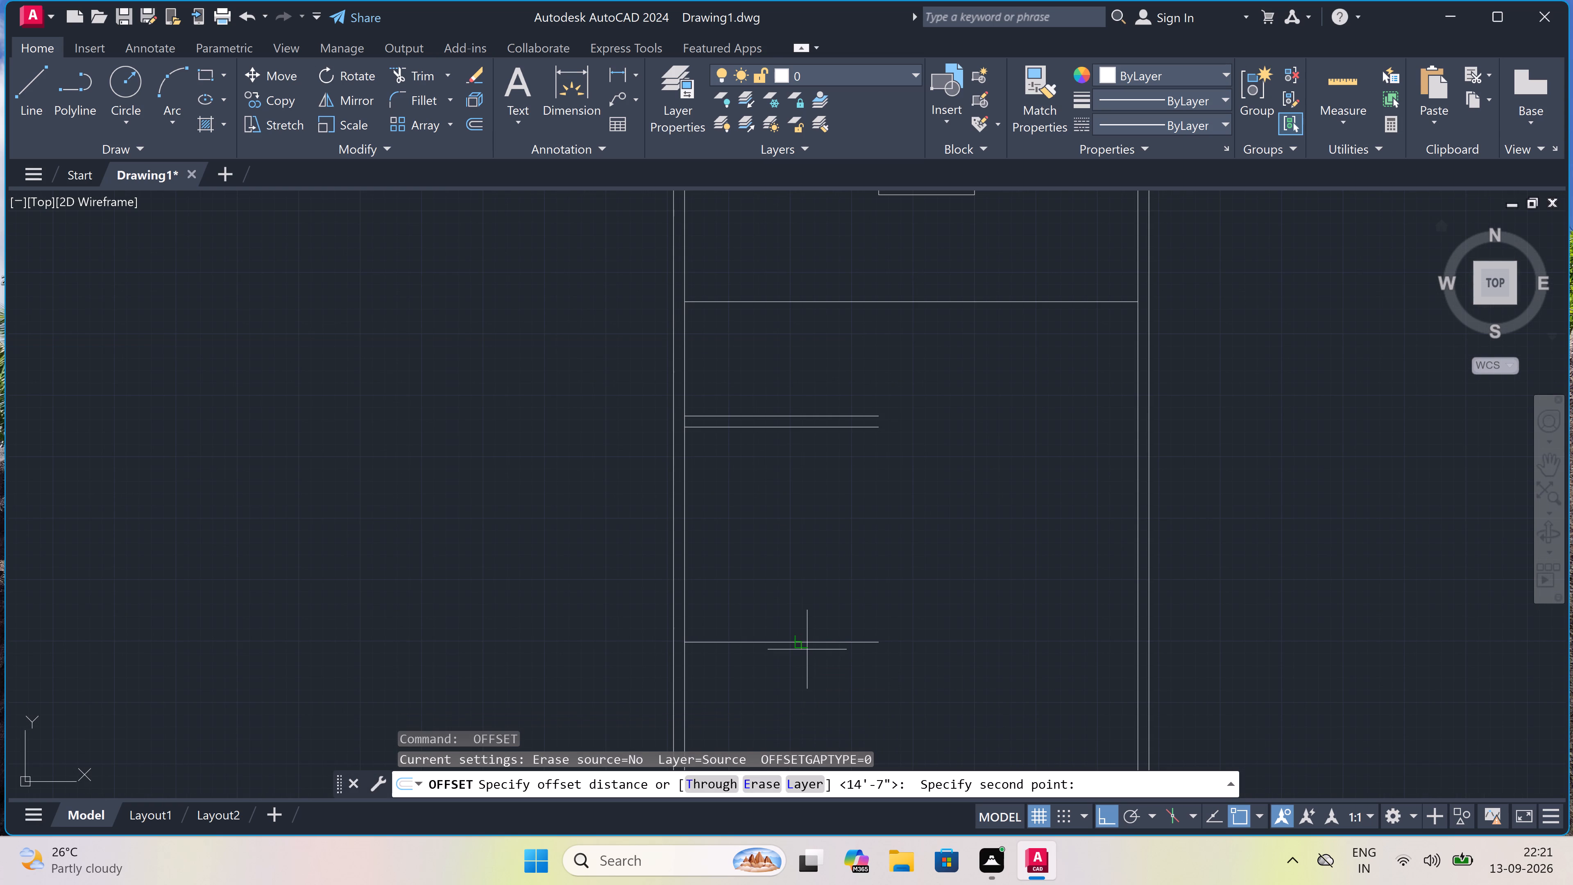
pyautogui.write('9"')
pyautogui.press('space')
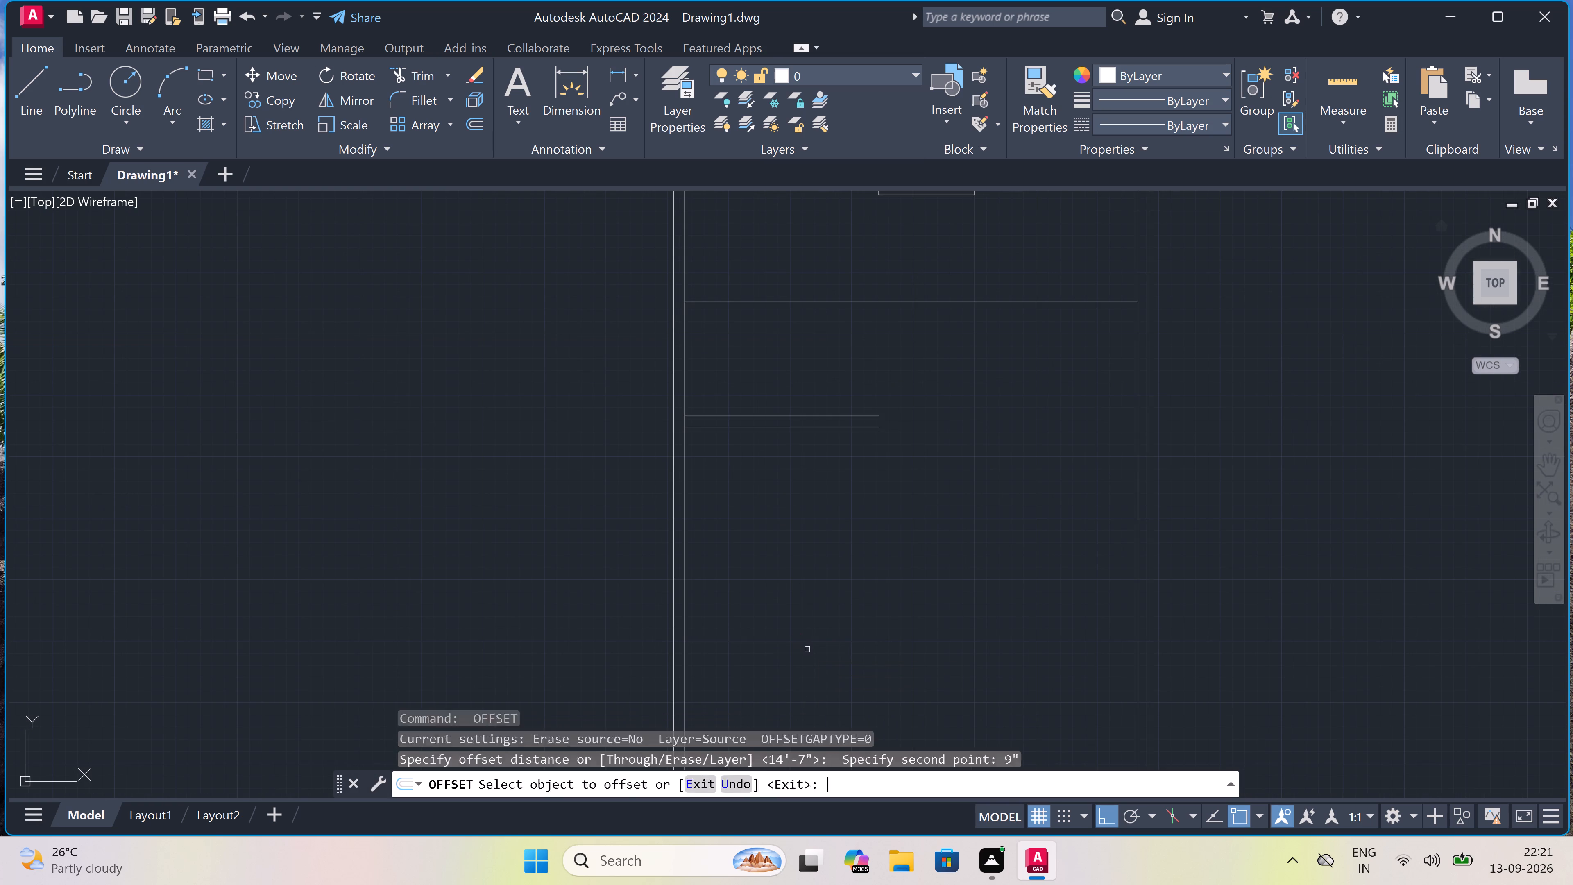
pyautogui.click(803, 643)
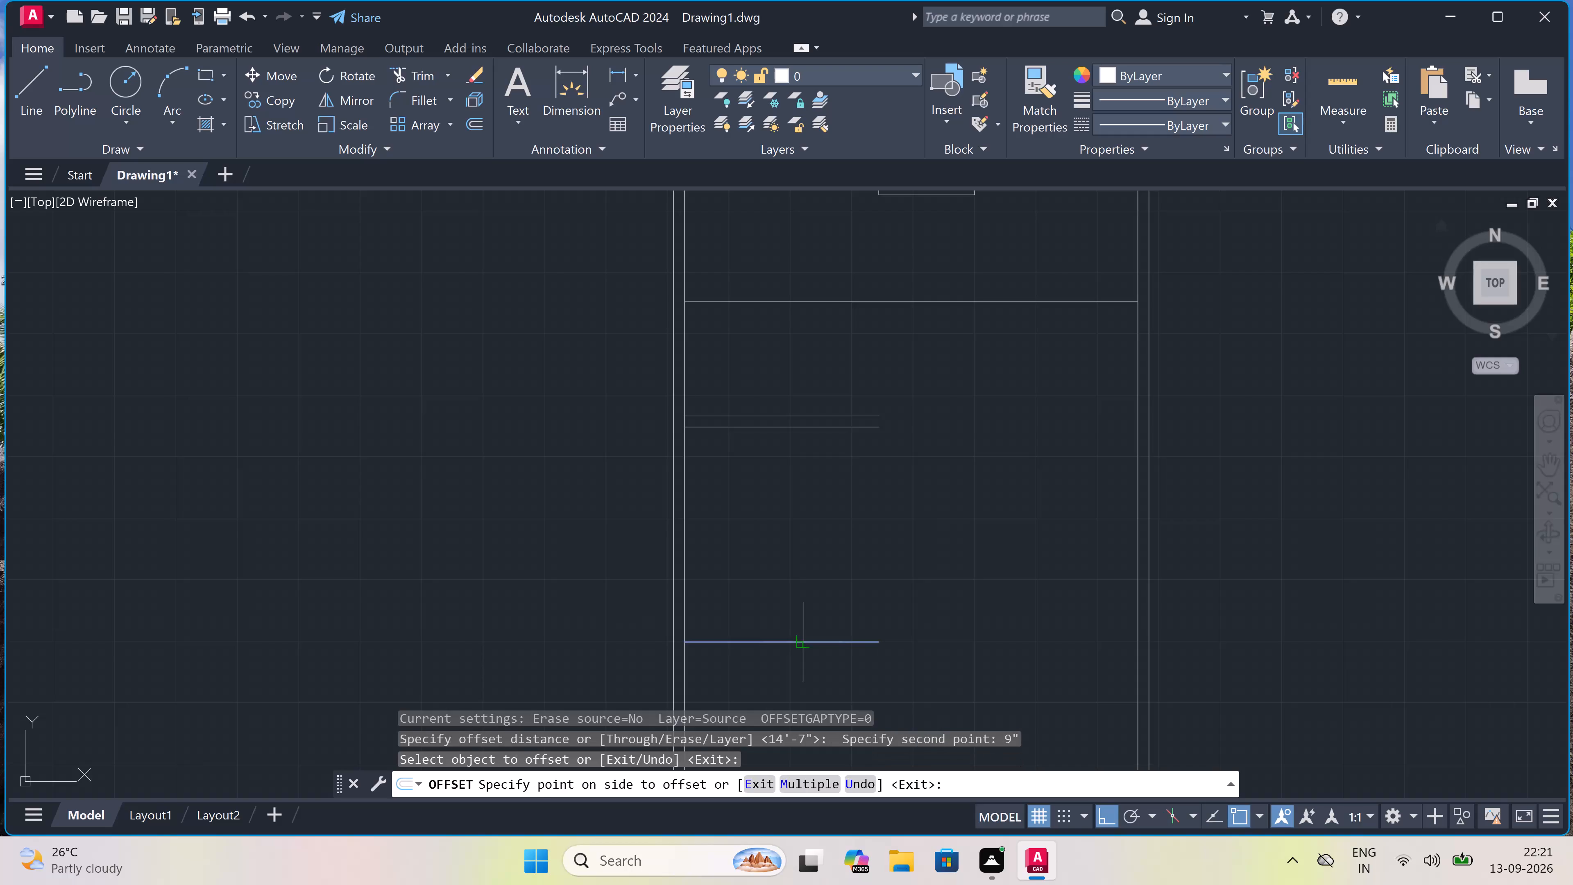
pyautogui.click(795, 674)
pyautogui.scroll(-2, 795, 674)
pyautogui.scroll(4, 805, 697)
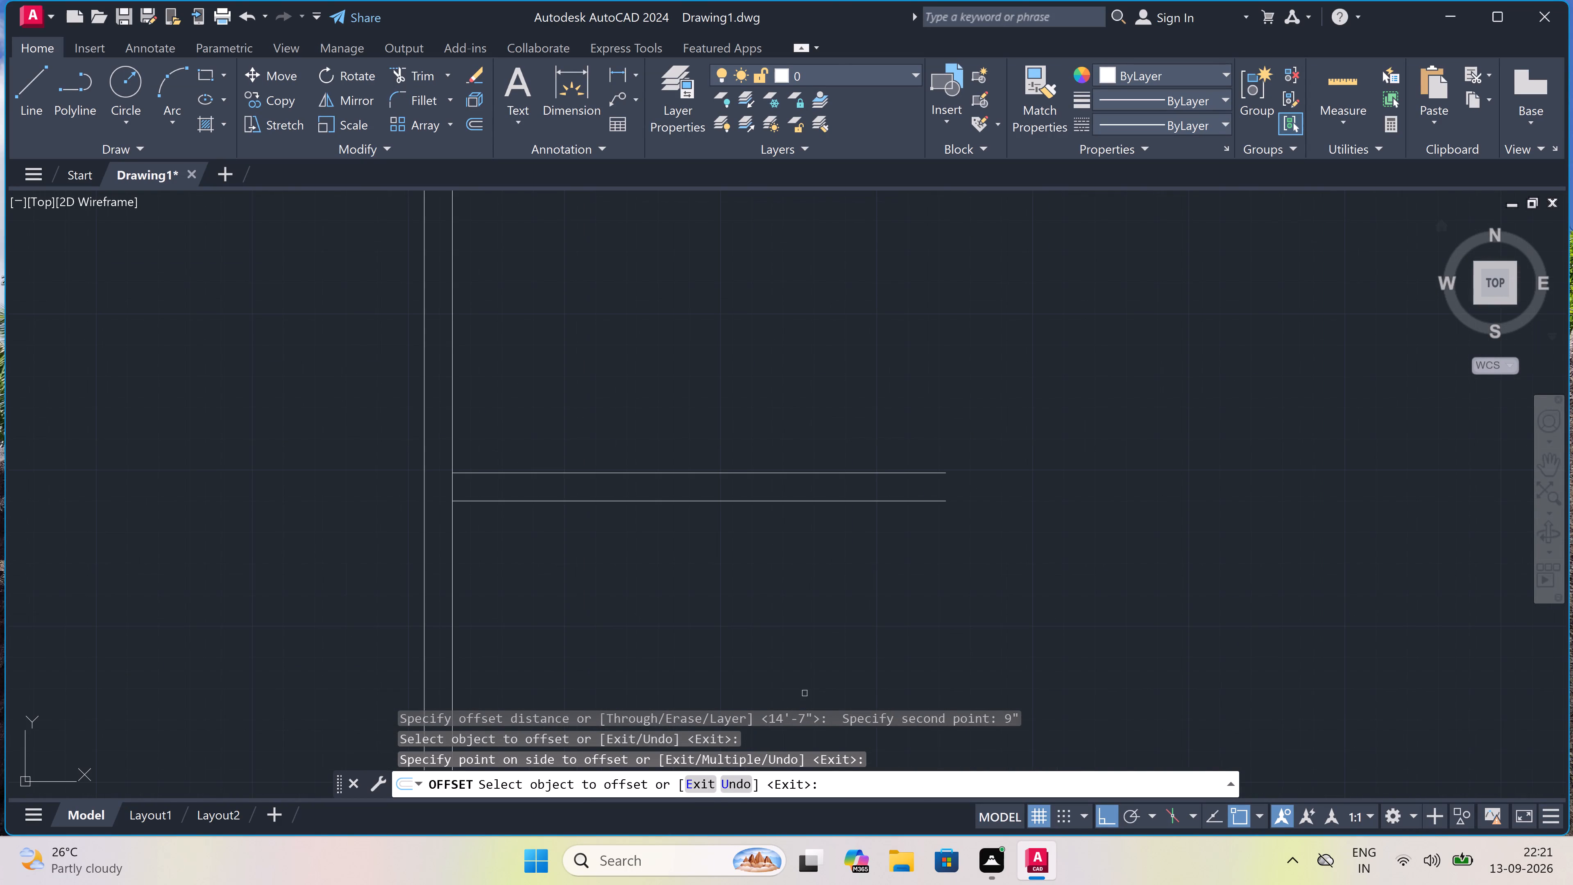
pyautogui.press('Escape')
# Extend both lines of the lowest partition wall across the plan to the right outer wall's inner line.
pyautogui.press('e')
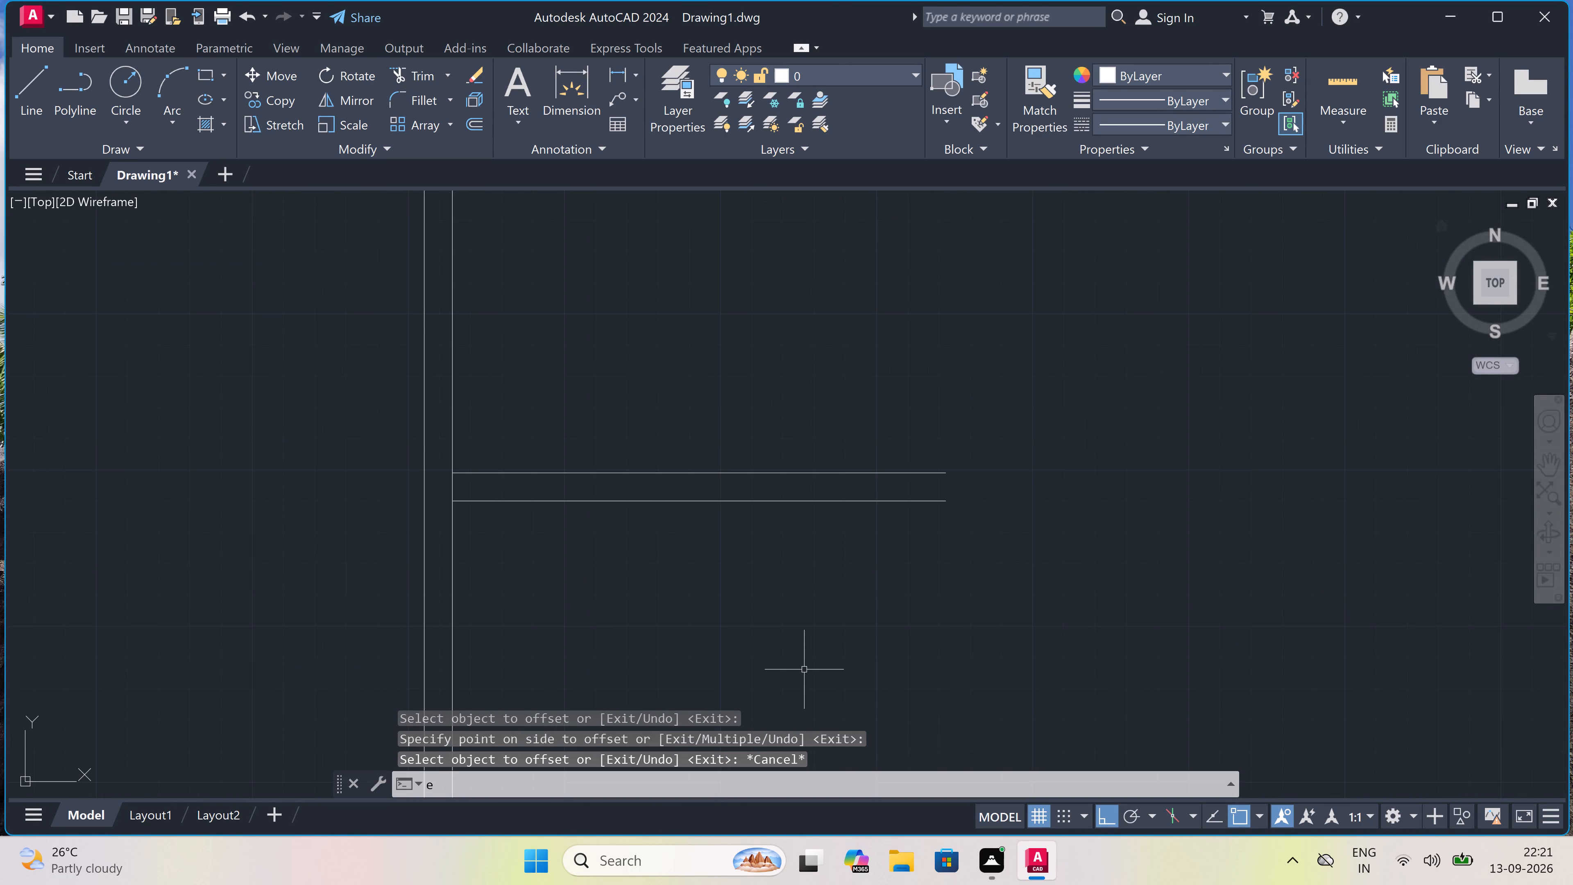
pyautogui.write('x')
pyautogui.press('space')
pyautogui.moveTo(804, 669); pyautogui.dragTo(804, 655)
pyautogui.click(825, 404)
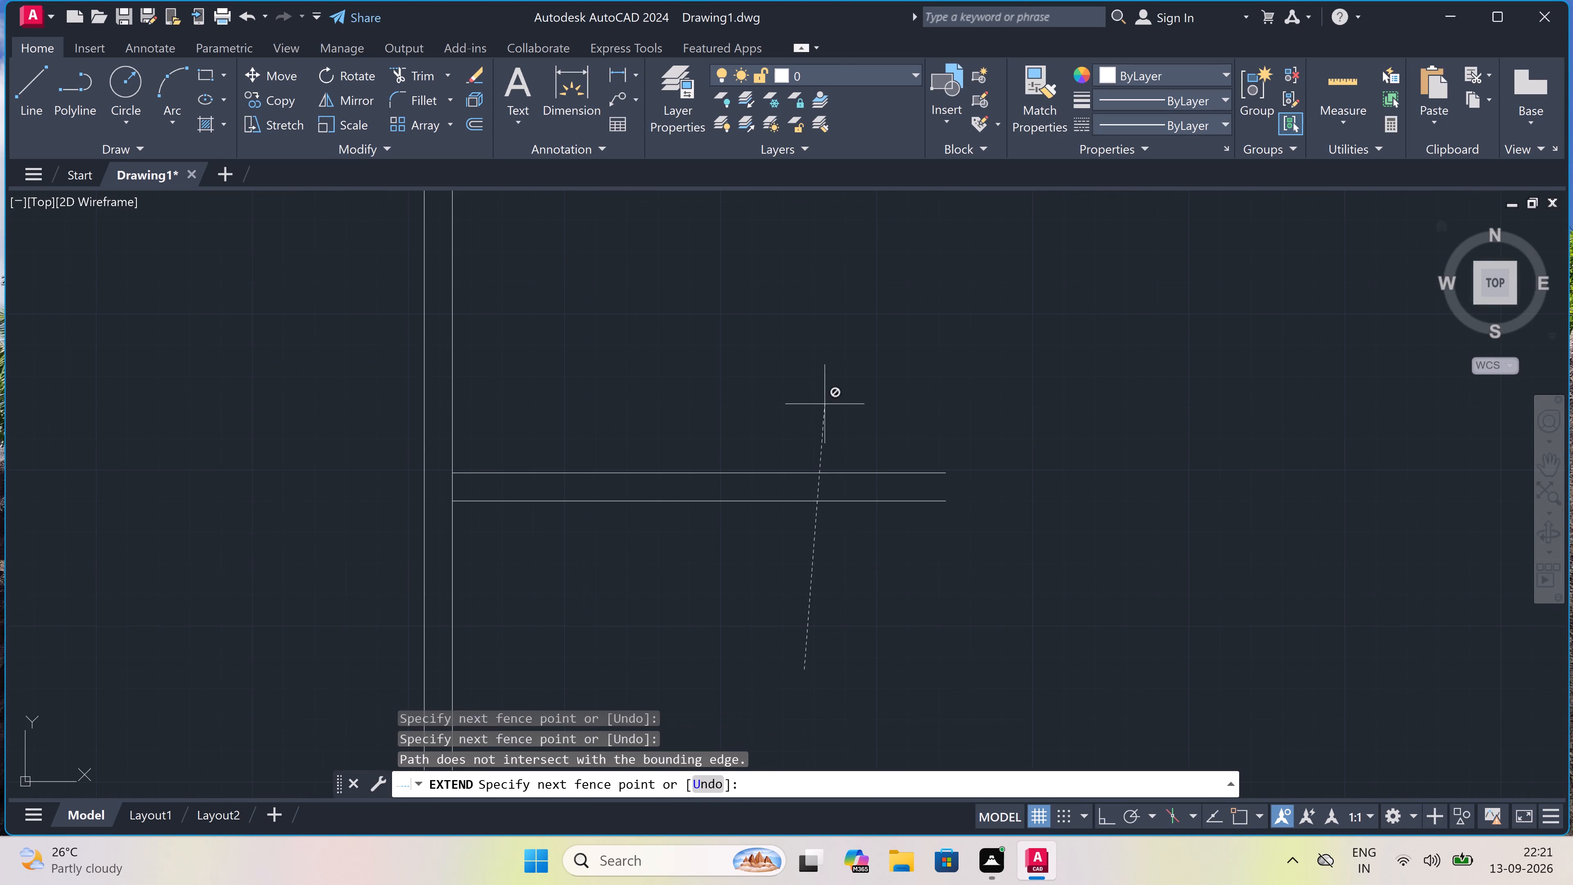
pyautogui.moveTo(826, 404); pyautogui.dragTo(830, 460)
pyautogui.moveTo(856, 543); pyautogui.dragTo(856, 537)
pyautogui.click(834, 375)
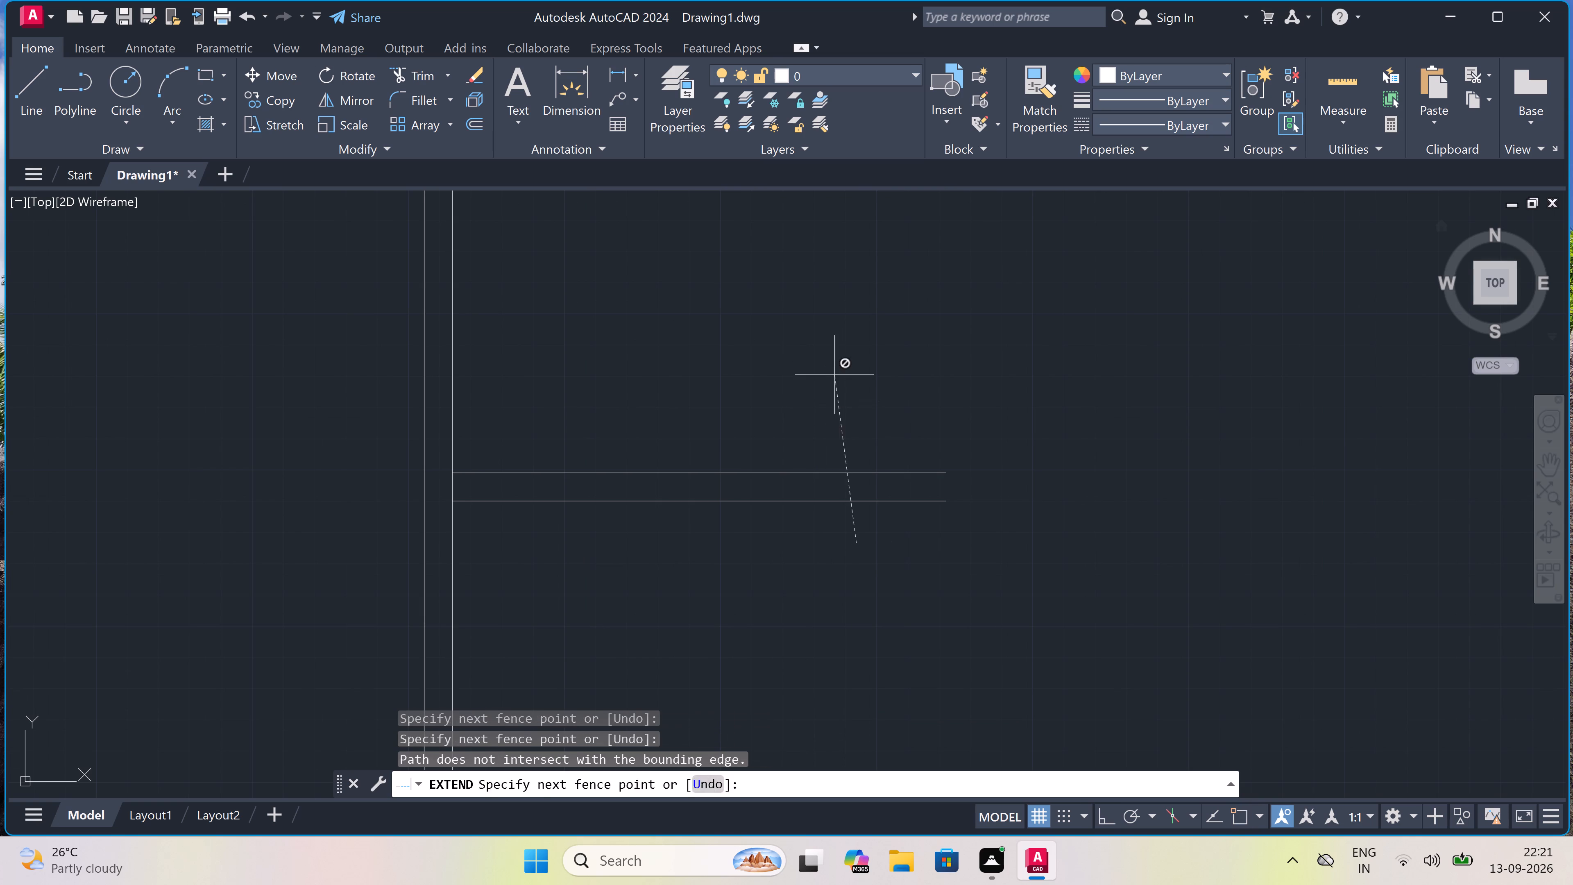
pyautogui.click(834, 375)
pyautogui.click(785, 523)
pyautogui.scroll(-2, 785, 523)
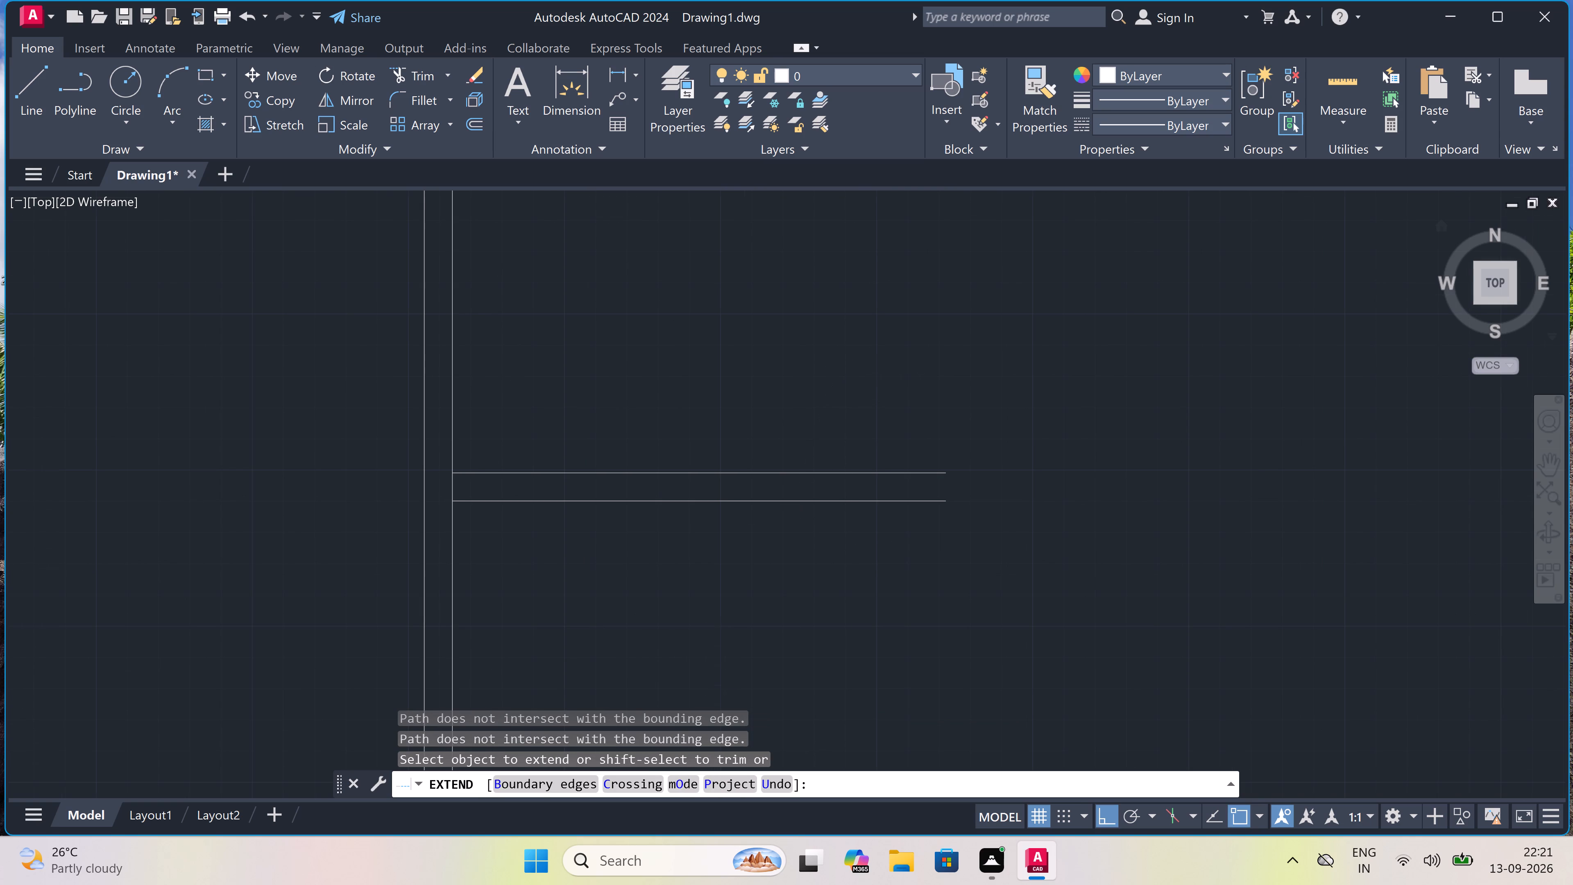
pyautogui.scroll(-1, 785, 523)
pyautogui.scroll(2, 858, 507)
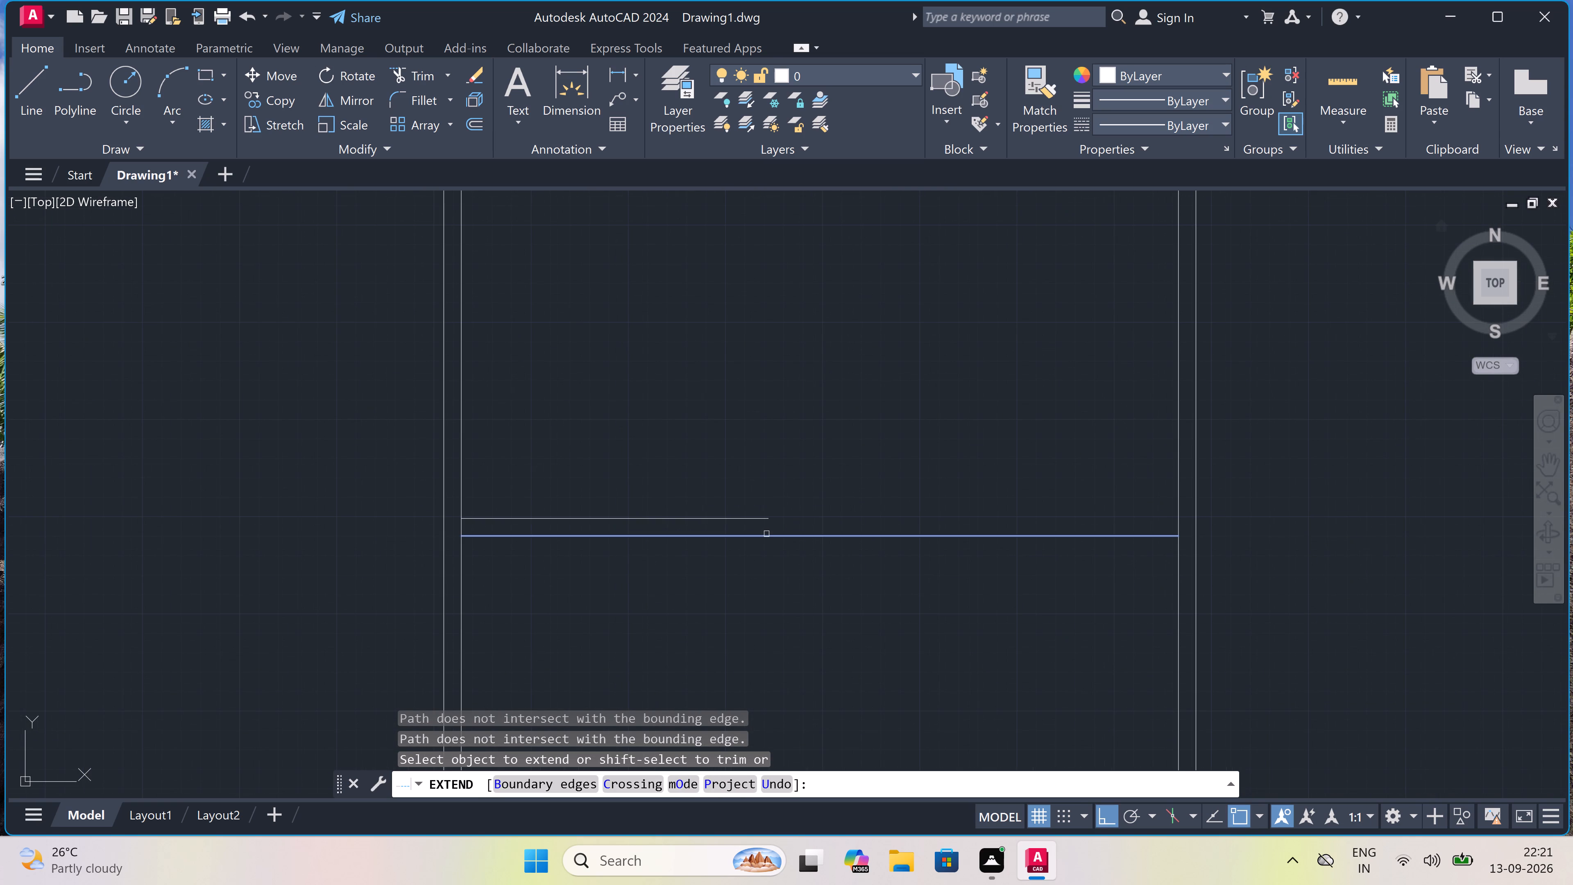
pyautogui.click(766, 534)
pyautogui.click(762, 518)
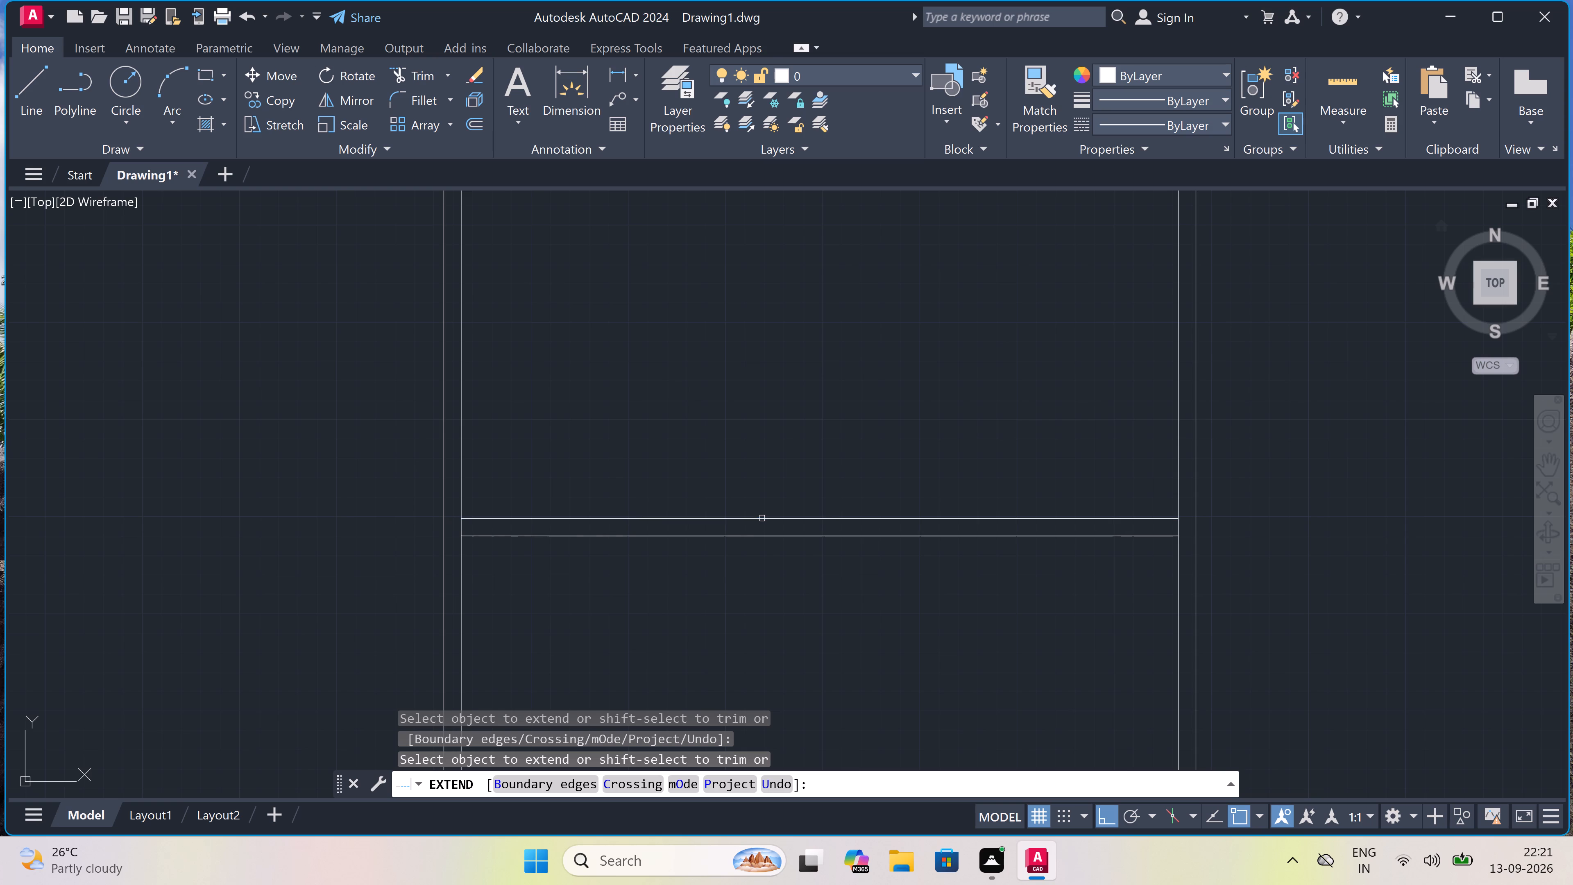
# Extend the left ends of both lowest partition lines through the left wall to its outer line.
pyautogui.click(610, 575)
pyautogui.click(523, 465)
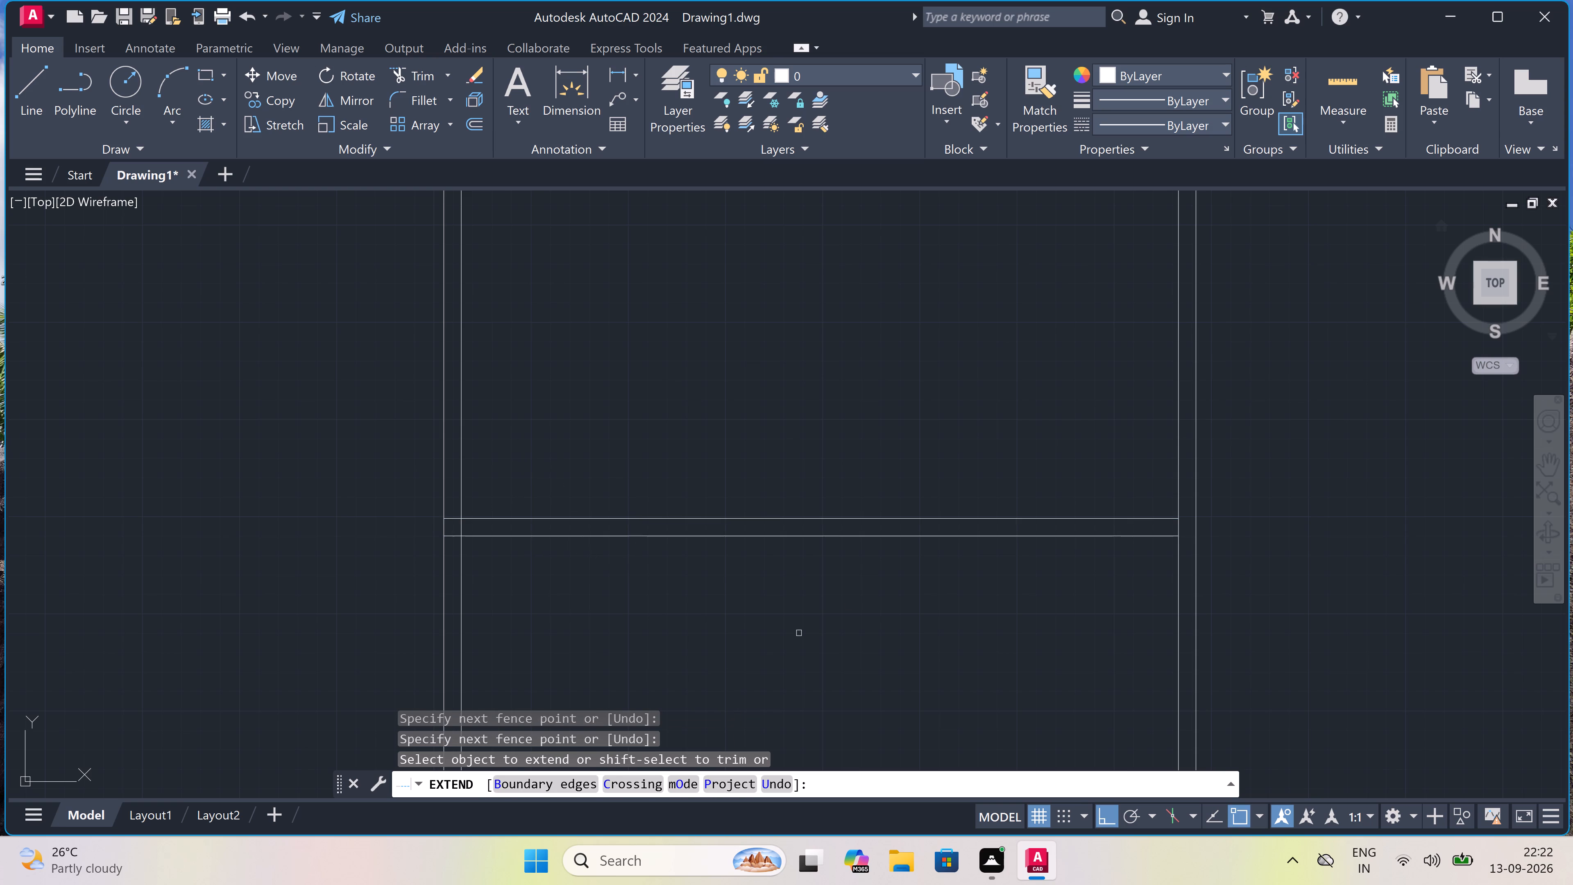
# Extend the right ends of both lowest partition lines through the right wall to its outer line.
pyautogui.moveTo(854, 606); pyautogui.dragTo(865, 601)
pyautogui.click(1095, 485)
pyautogui.press('Escape')
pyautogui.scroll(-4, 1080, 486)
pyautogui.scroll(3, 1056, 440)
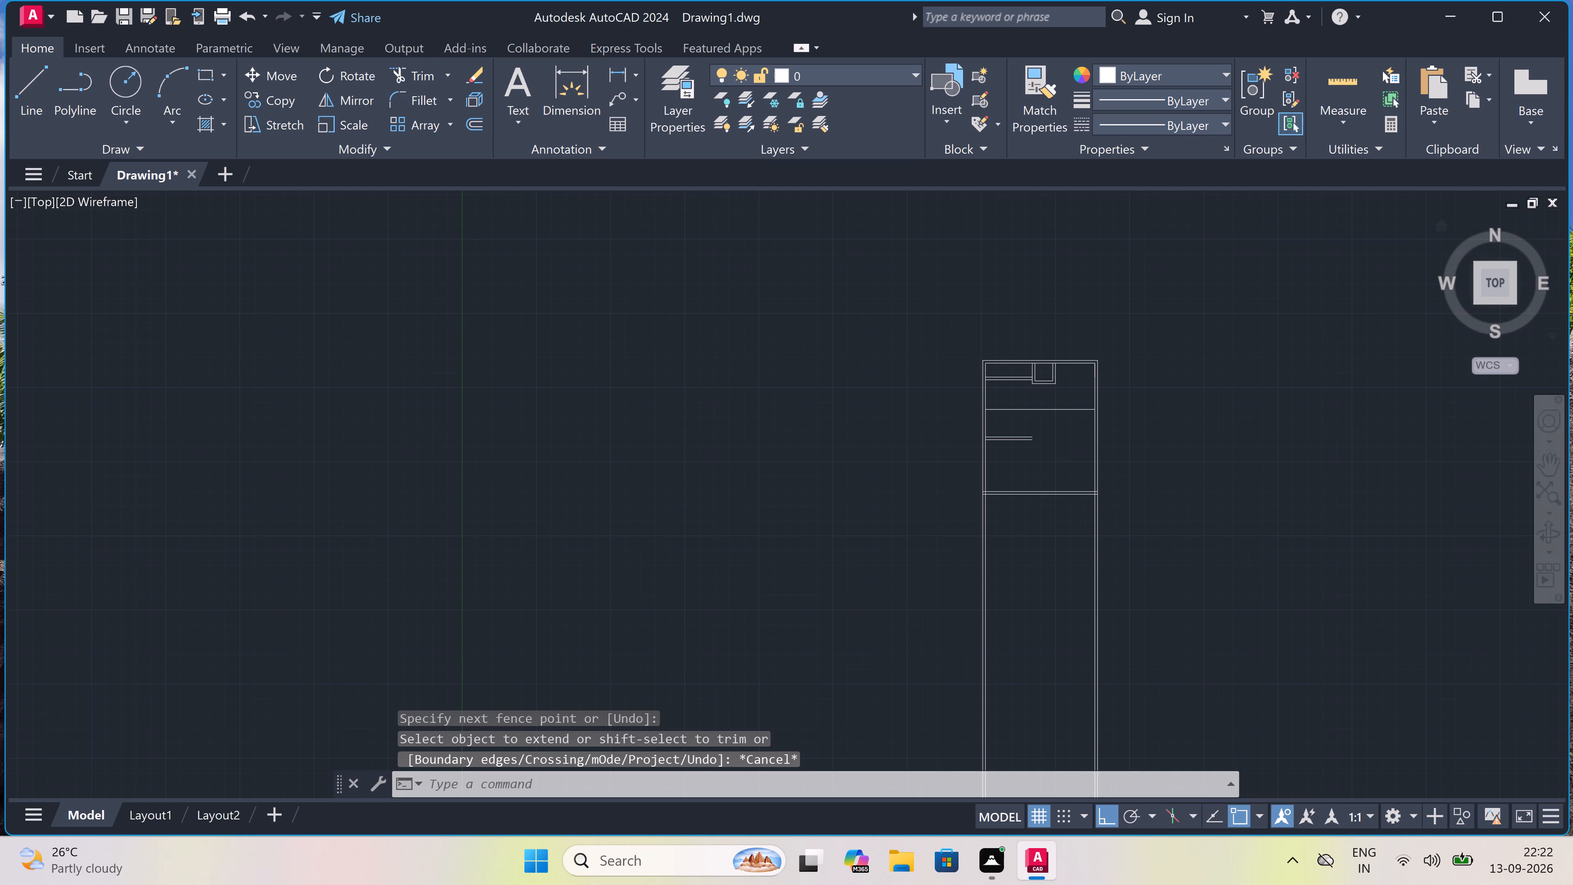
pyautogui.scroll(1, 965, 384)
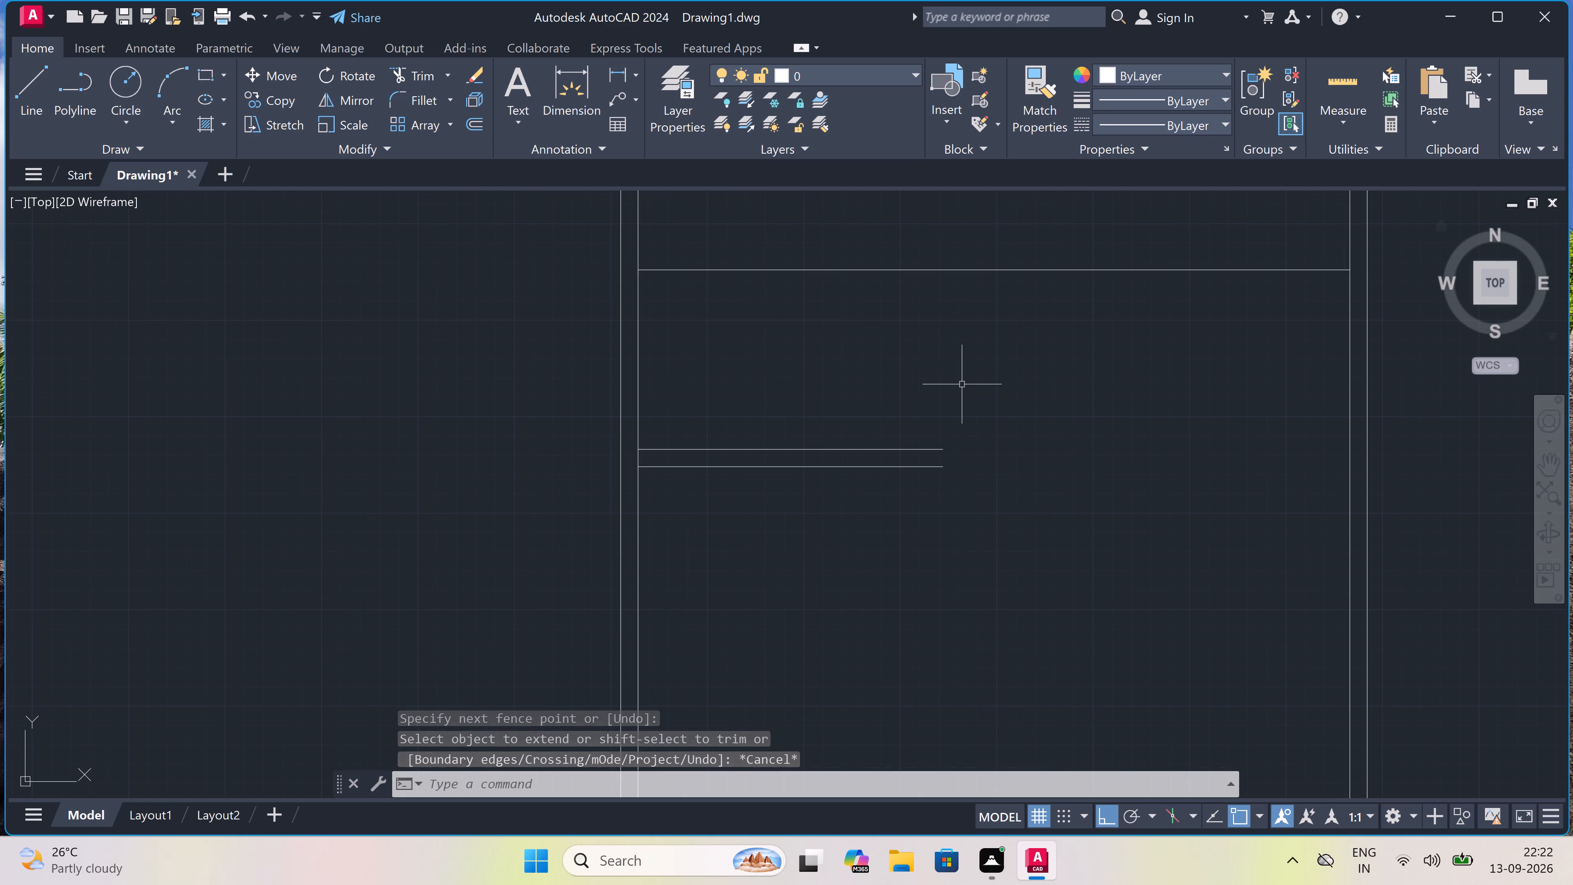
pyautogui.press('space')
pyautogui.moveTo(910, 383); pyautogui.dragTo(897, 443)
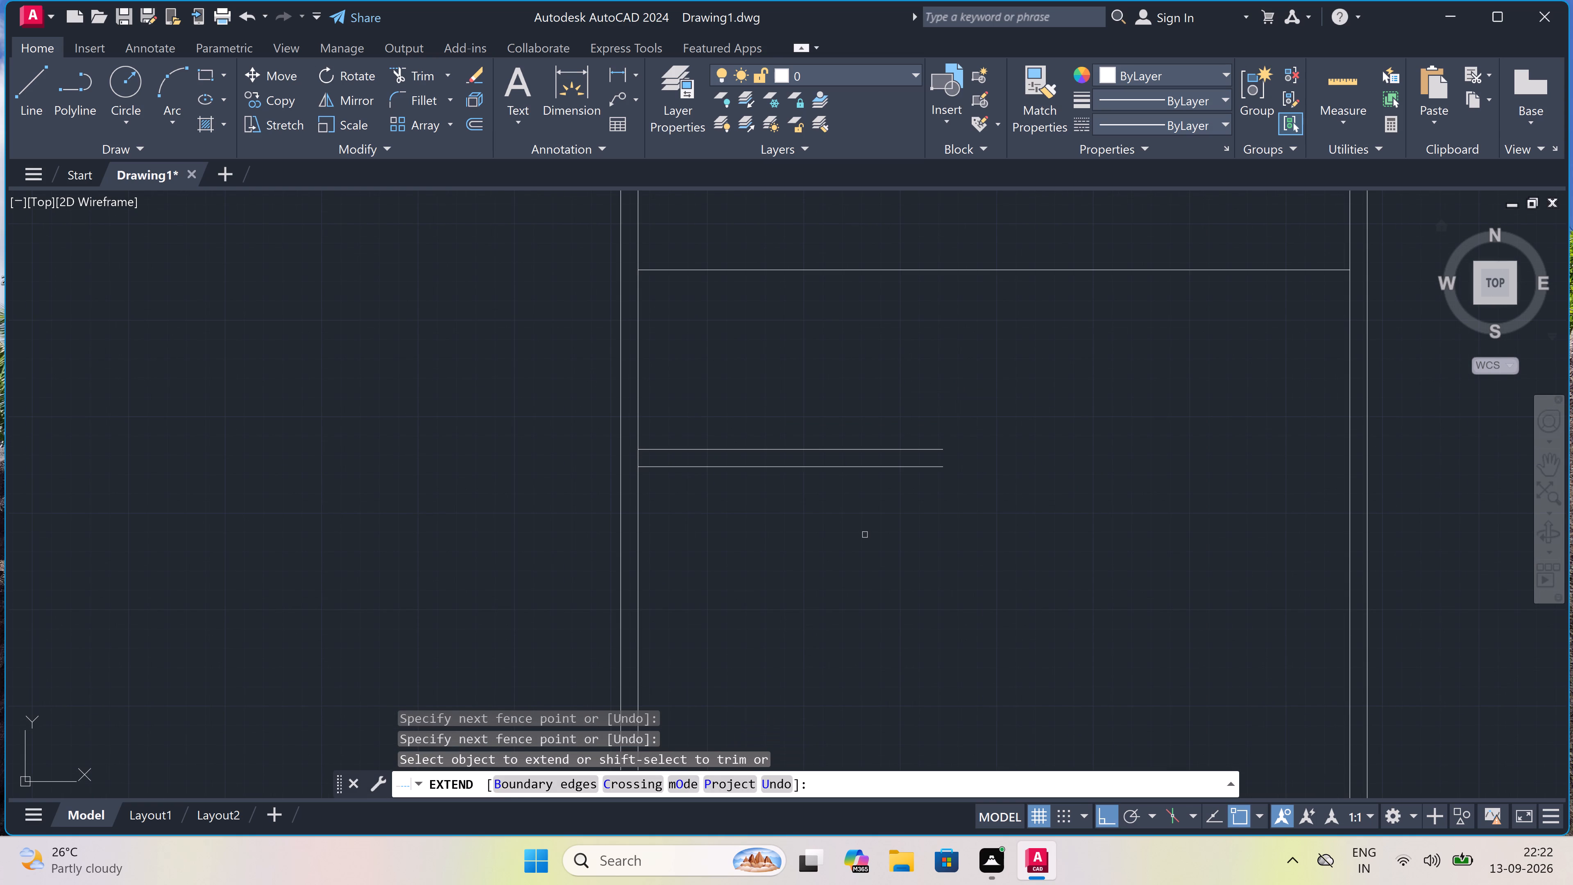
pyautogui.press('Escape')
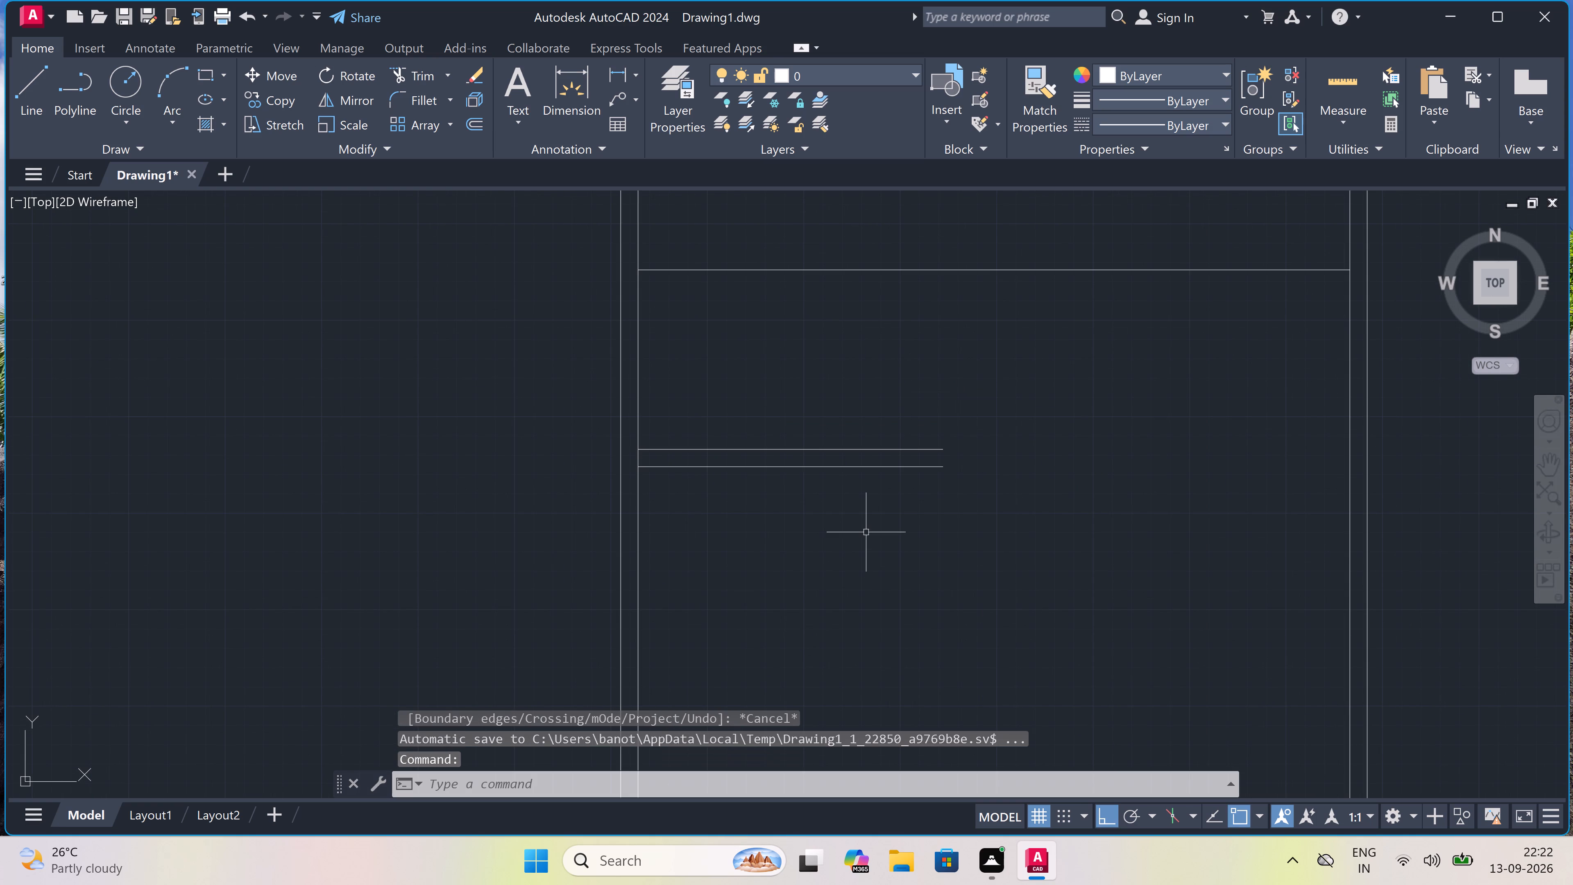
# Offset the left outer wall's inner line 16'1" to the right, into the plan.
pyautogui.write('o')
pyautogui.press('space')
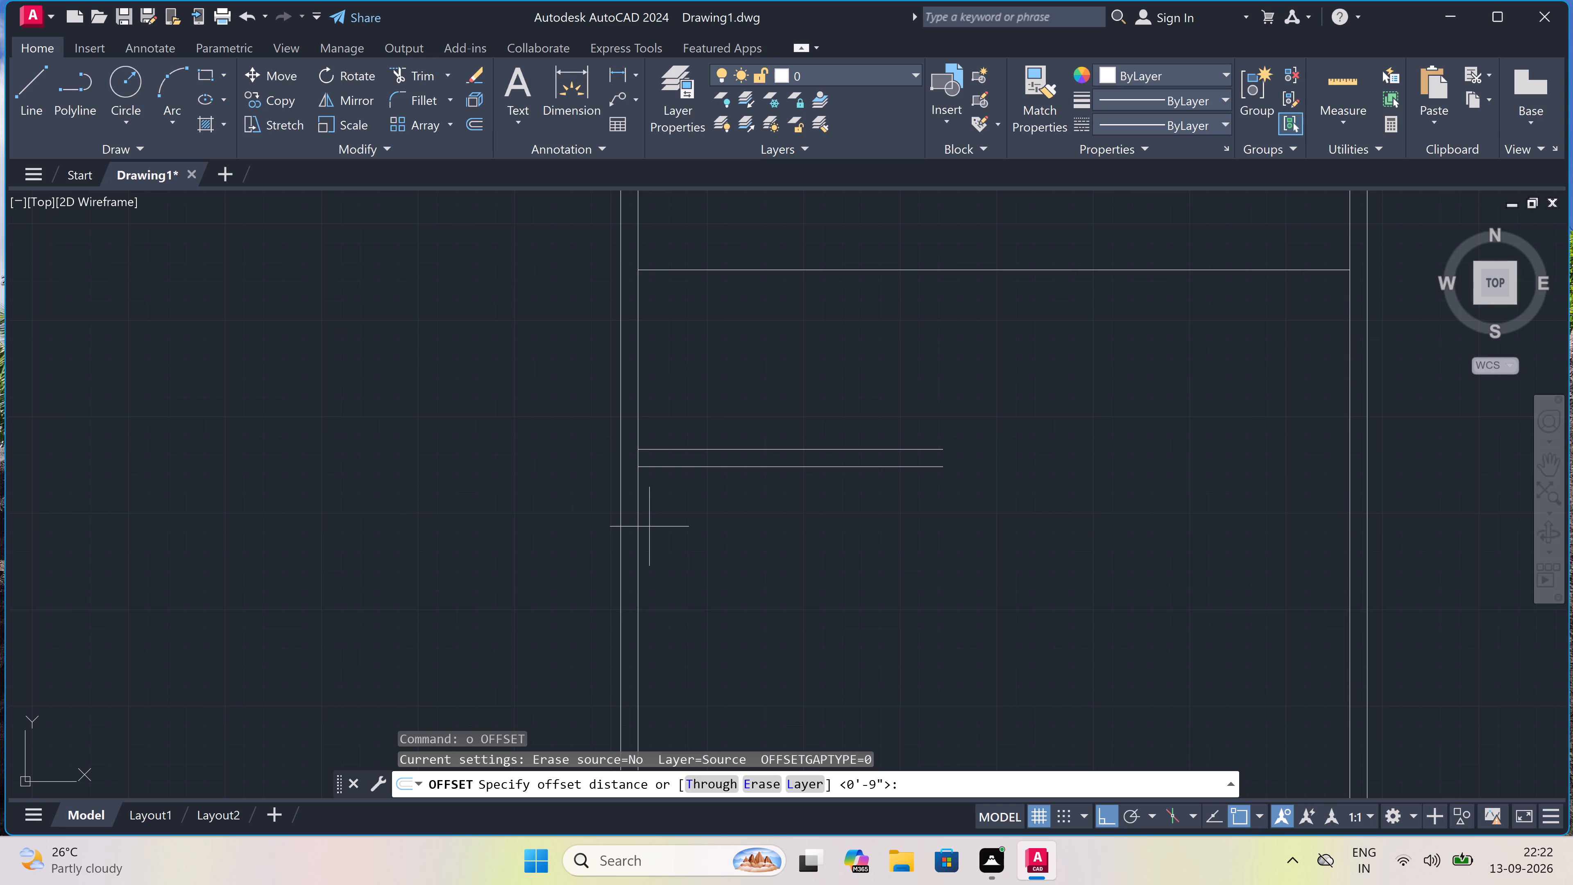
pyautogui.moveTo(639, 522); pyautogui.dragTo(656, 530)
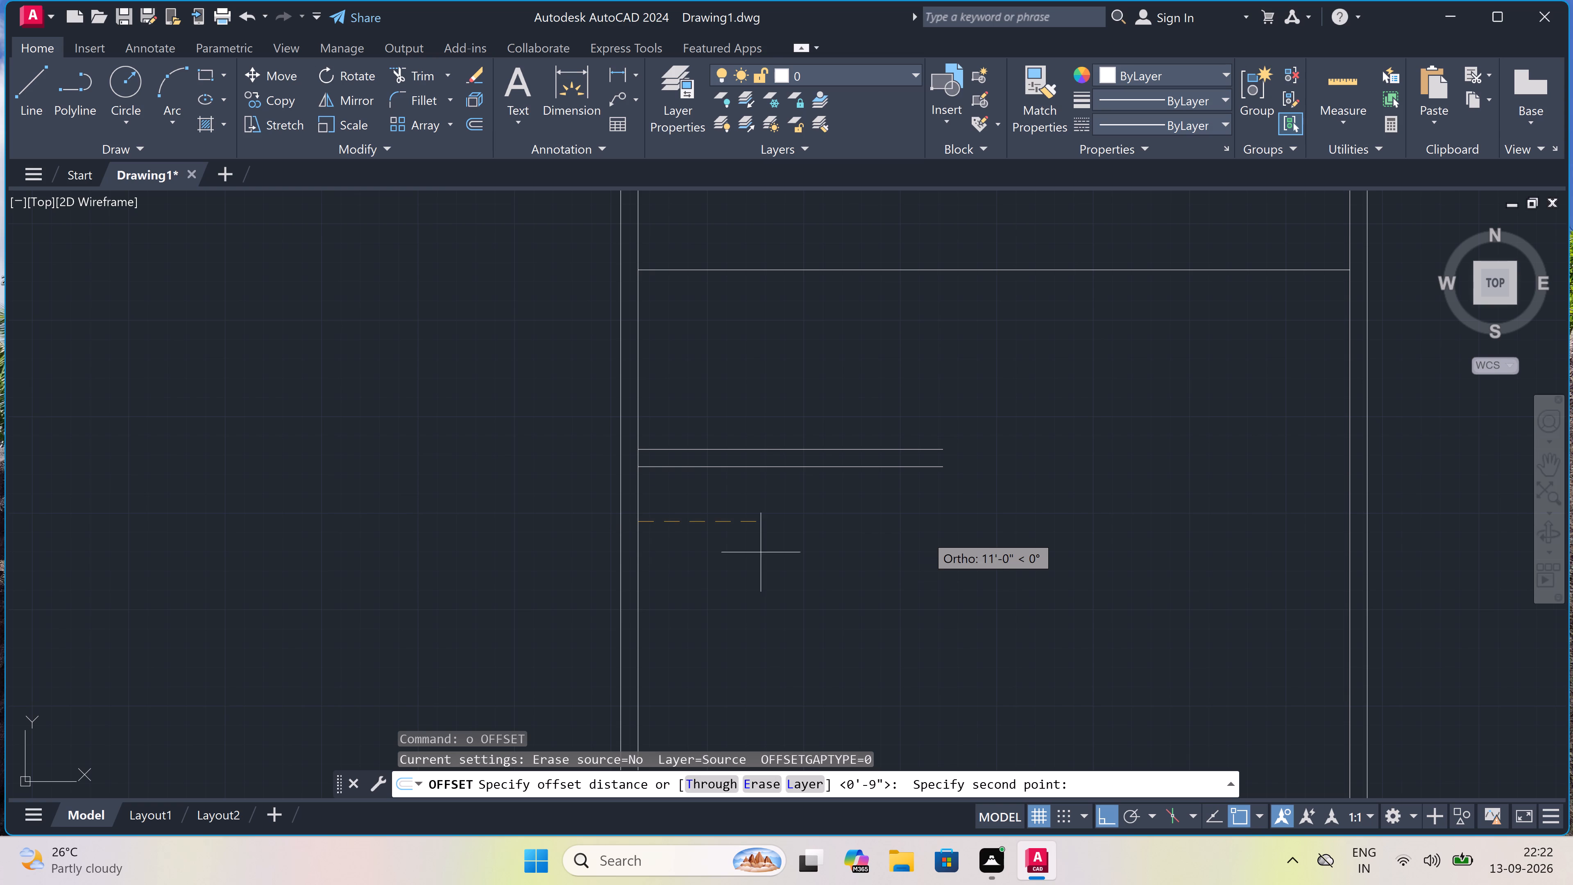
pyautogui.press('1')
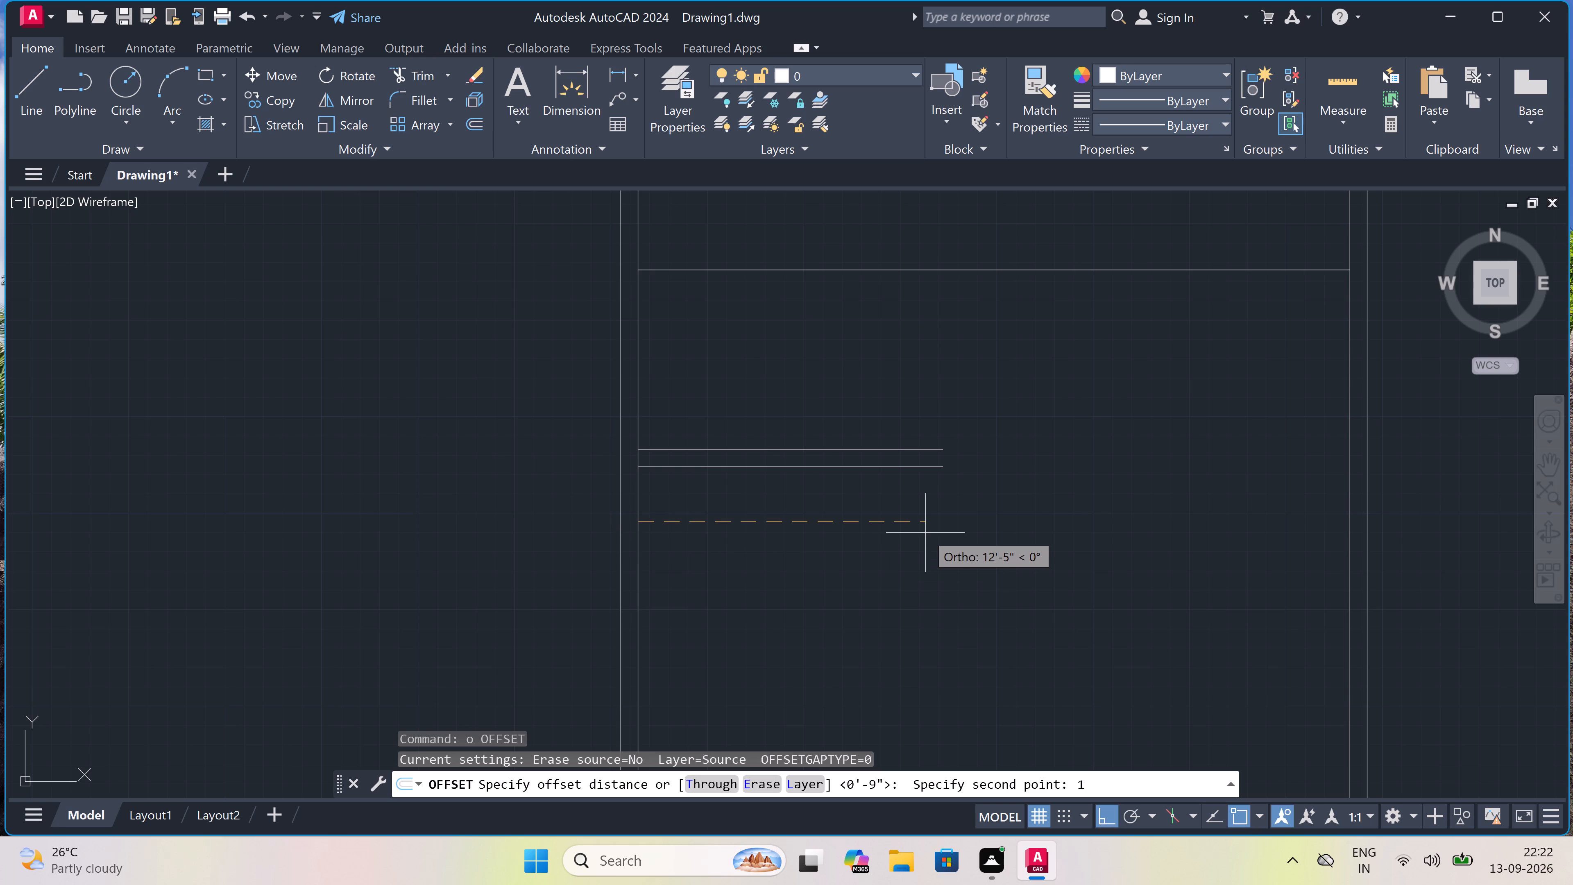
pyautogui.press('5')
pyautogui.press('BackSpace')
pyautogui.press('6')
pyautogui.press("'")
pyautogui.write('1"')
pyautogui.press('space')
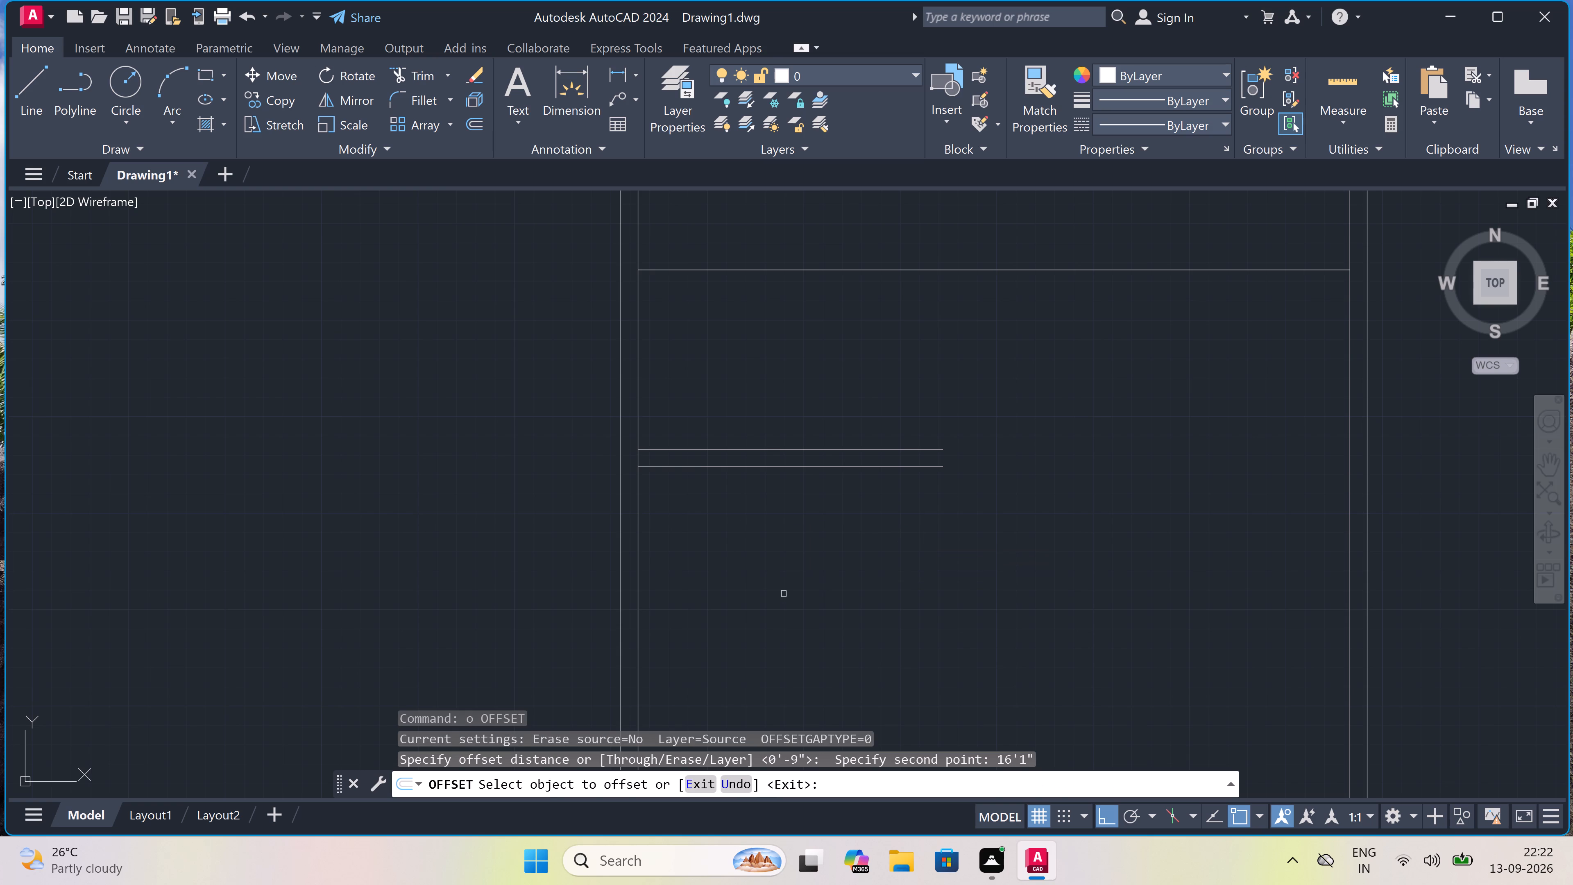
pyautogui.scroll(-4, 782, 591)
pyautogui.scroll(2, 755, 629)
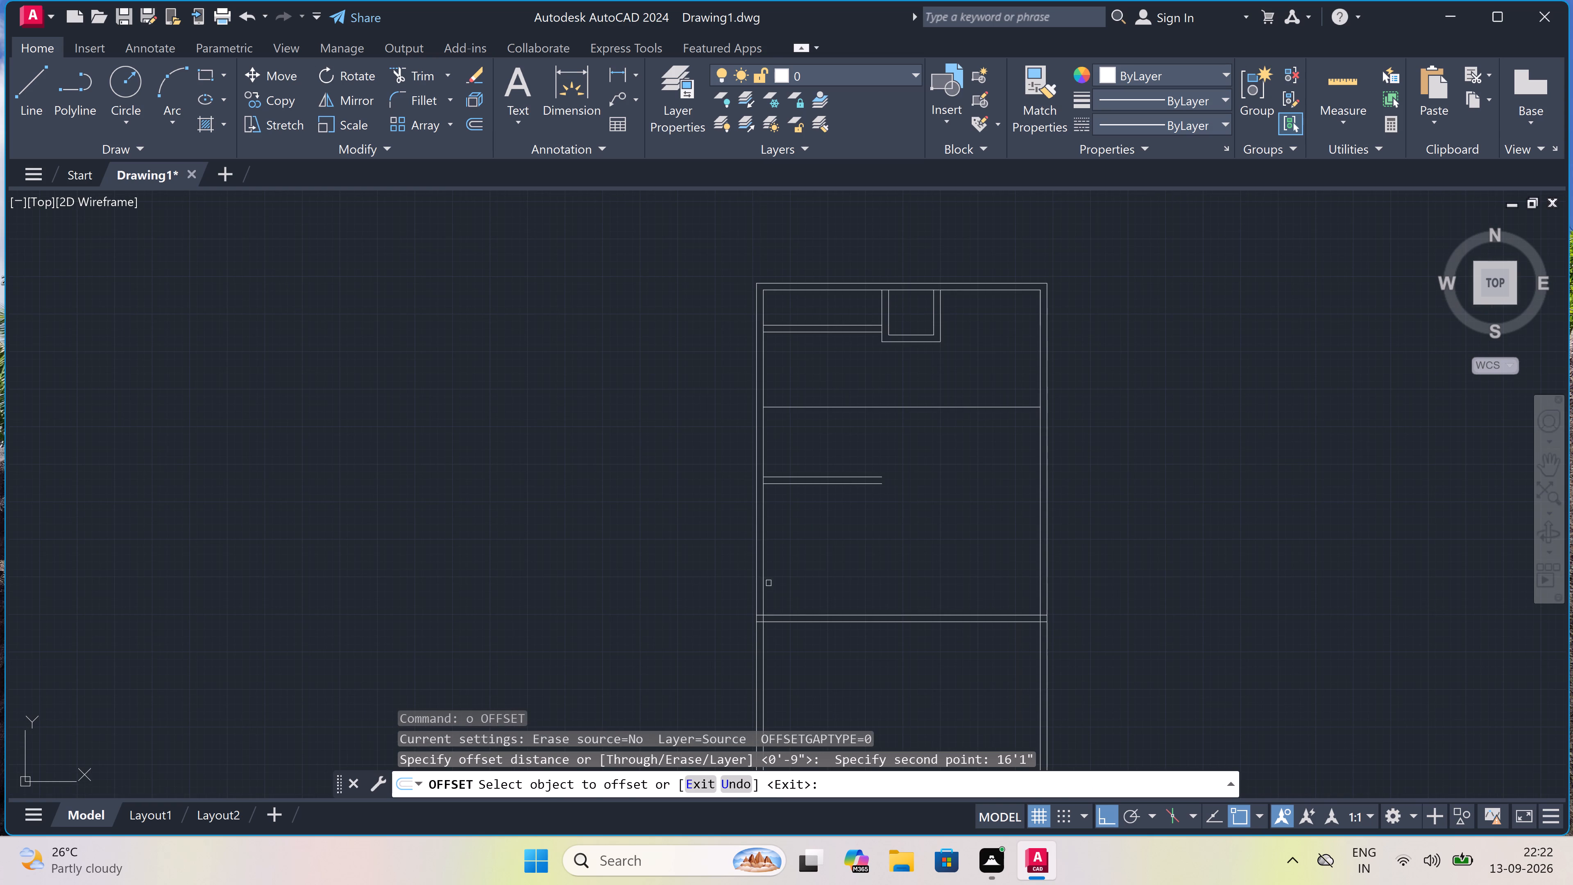
pyautogui.moveTo(764, 576); pyautogui.dragTo(775, 578)
pyautogui.click(810, 574)
pyautogui.press('Escape')
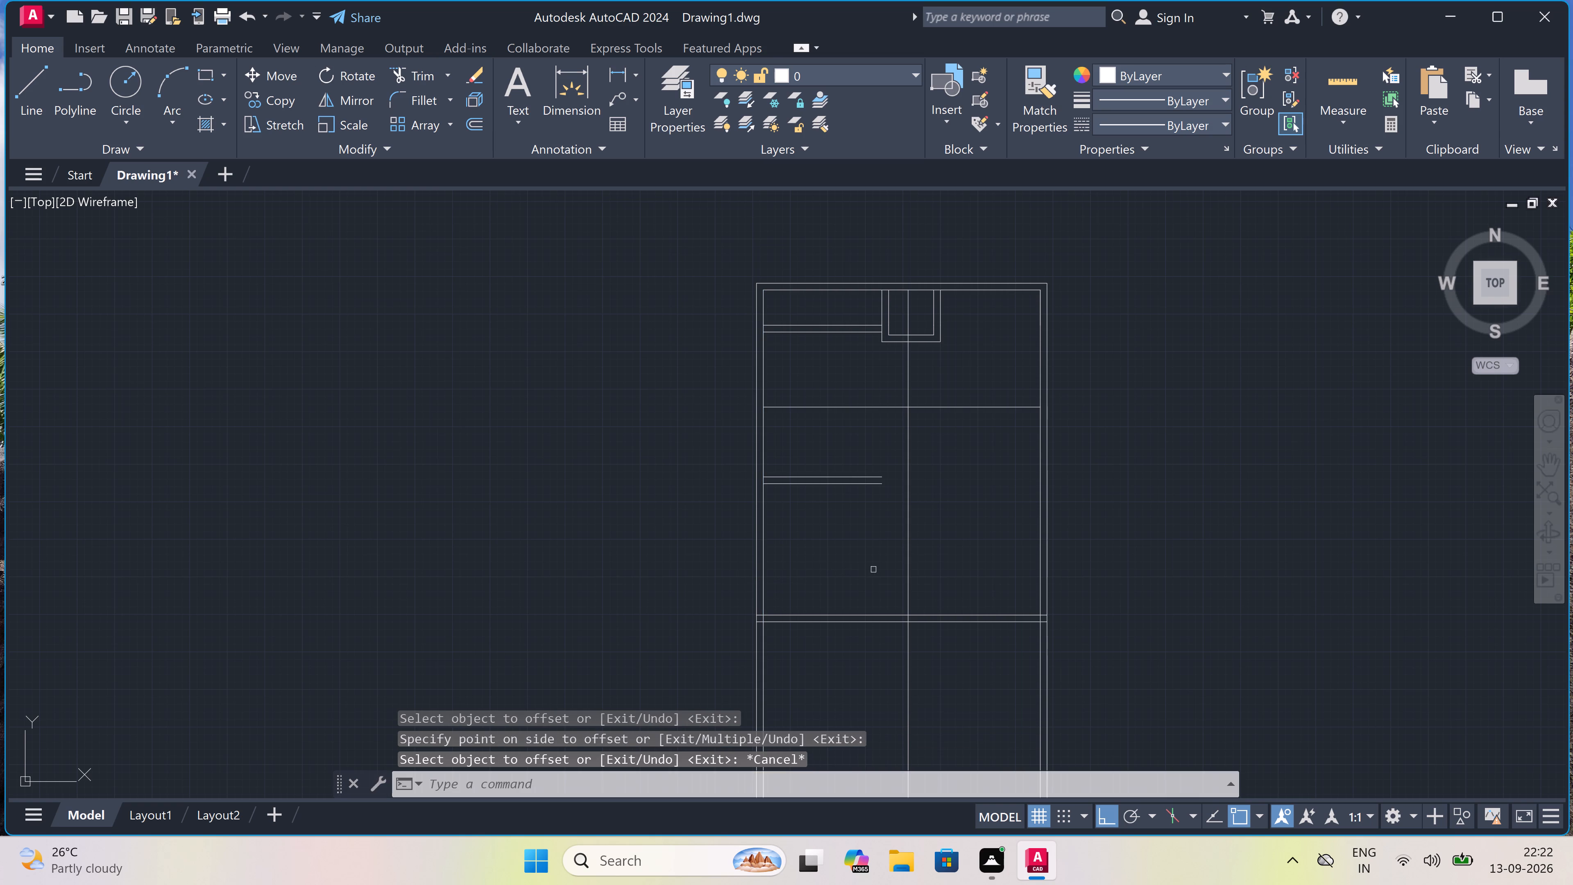
# Offset the new vertical line 9" to the right to give the vertical partition its wall thickness.
pyautogui.press('space')
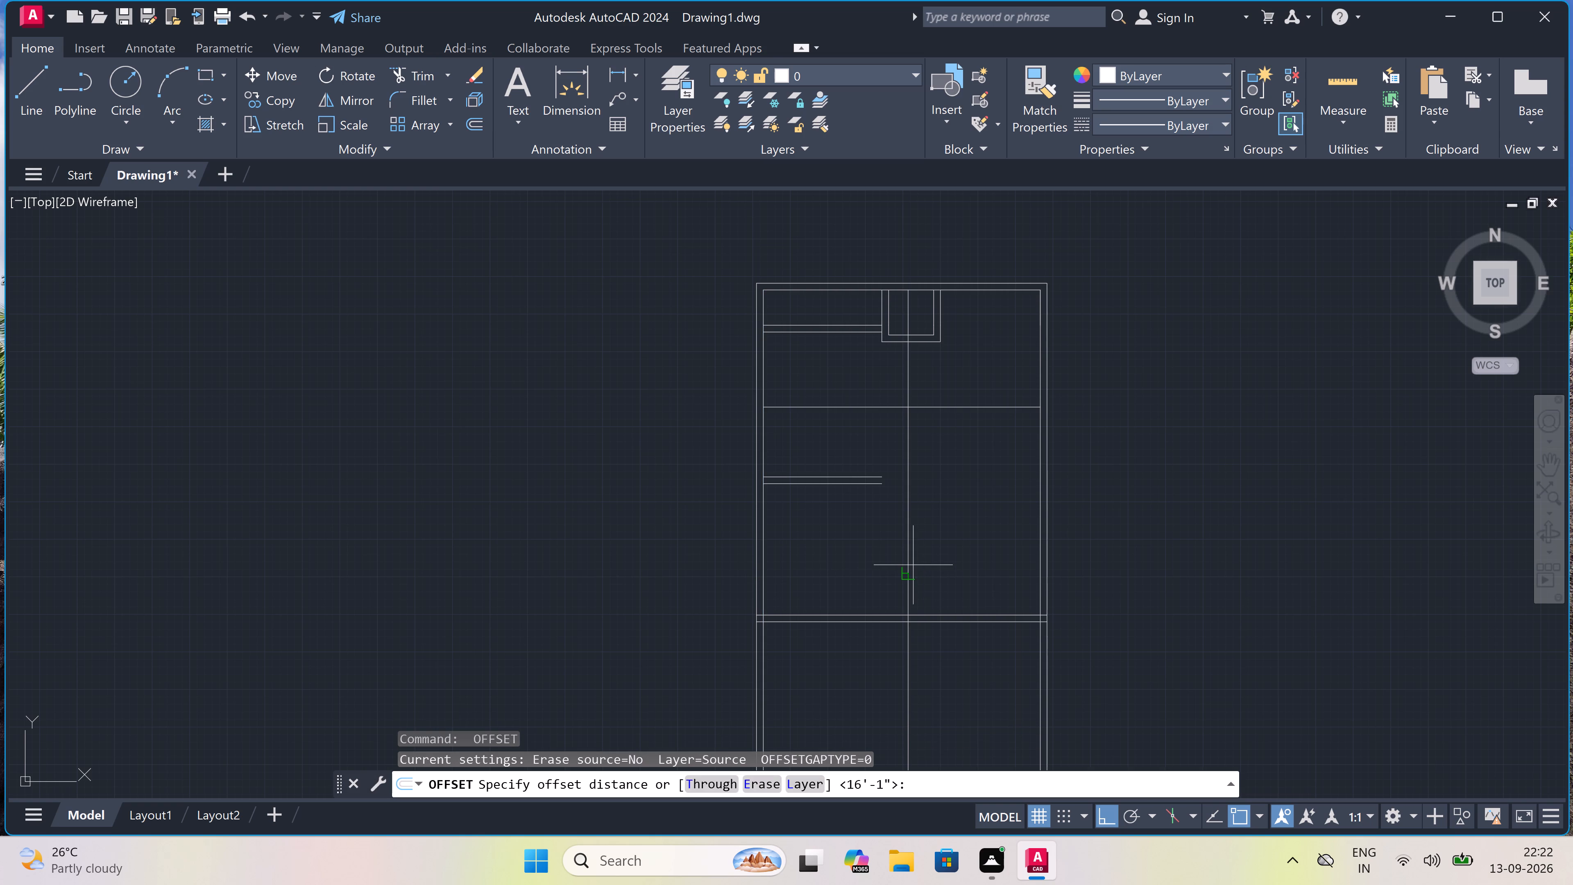
pyautogui.moveTo(911, 576); pyautogui.dragTo(922, 578)
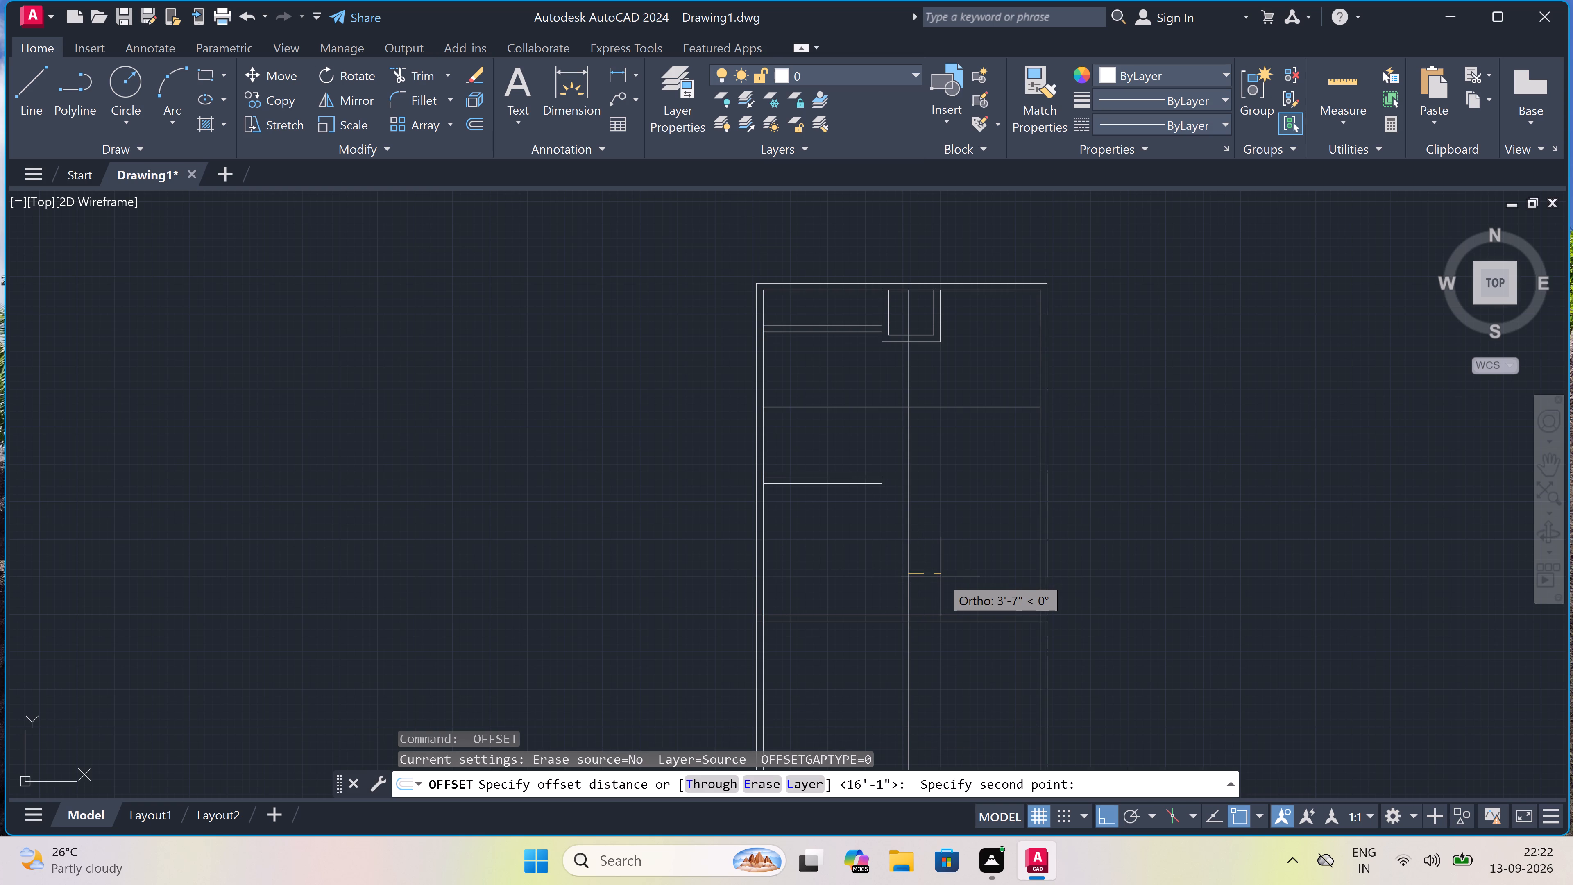
pyautogui.write('9"')
pyautogui.press('space')
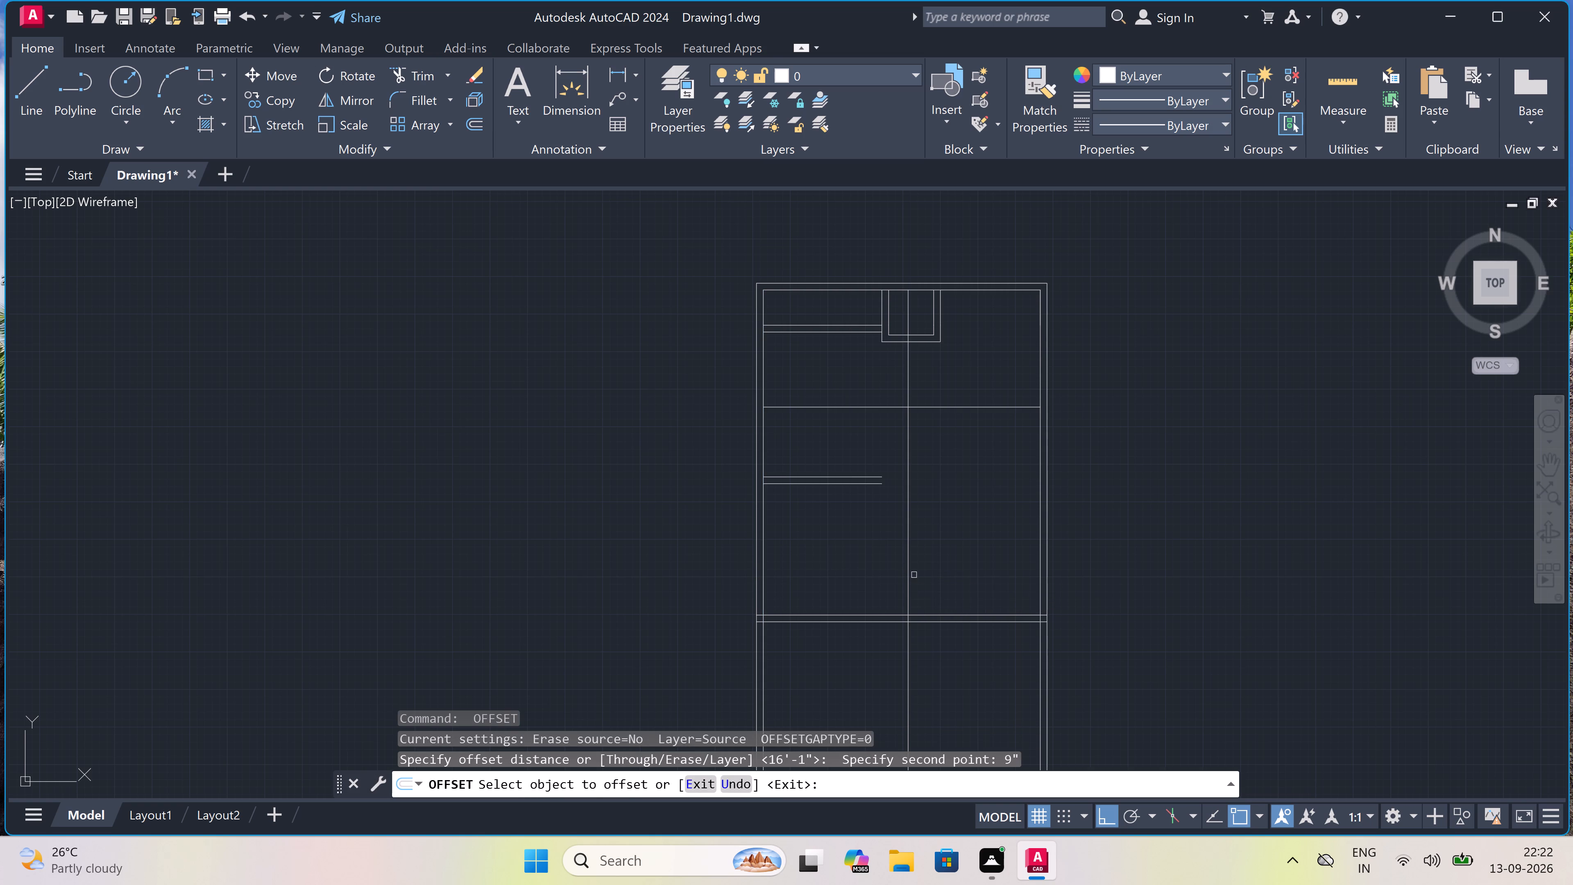
pyautogui.moveTo(908, 570); pyautogui.dragTo(920, 567)
pyautogui.click(936, 563)
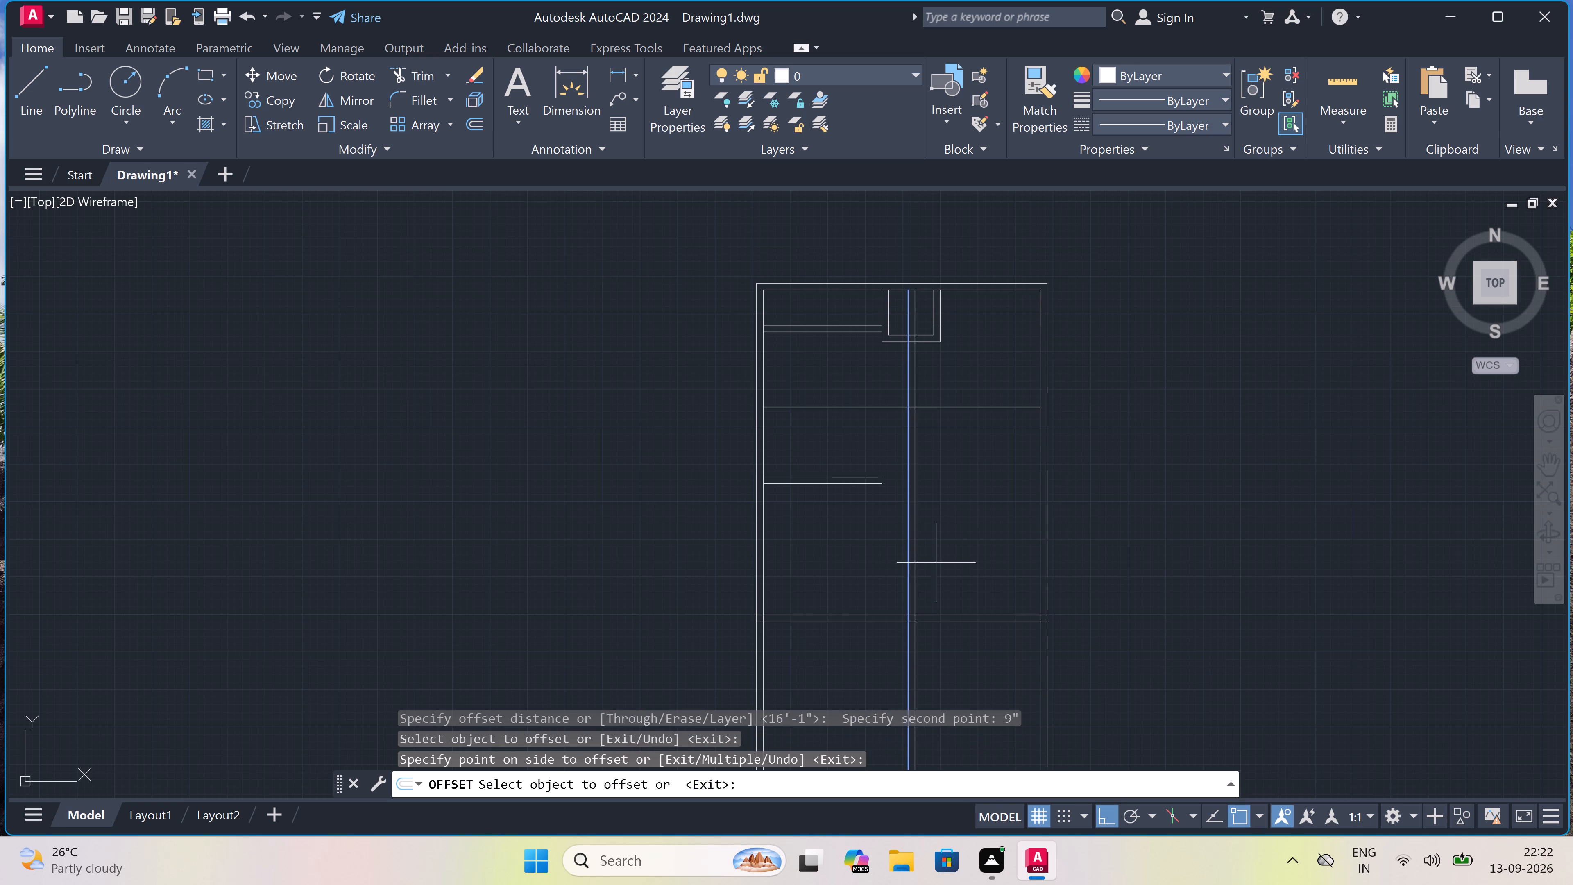
pyautogui.scroll(-2, 936, 563)
pyautogui.scroll(5, 944, 555)
pyautogui.scroll(-2, 945, 555)
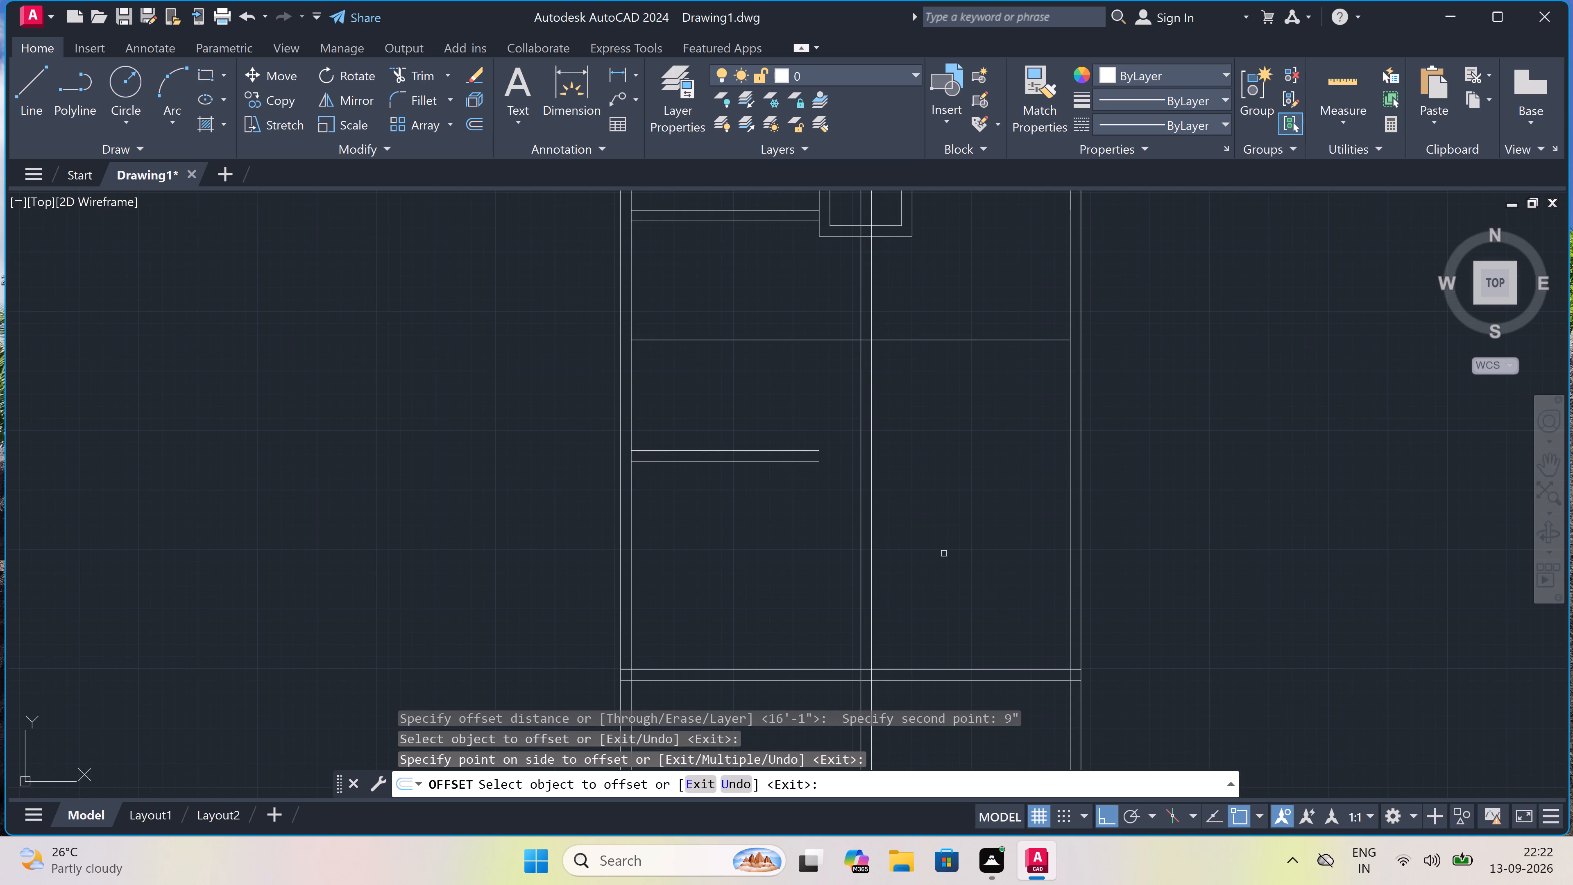
pyautogui.press('Escape')
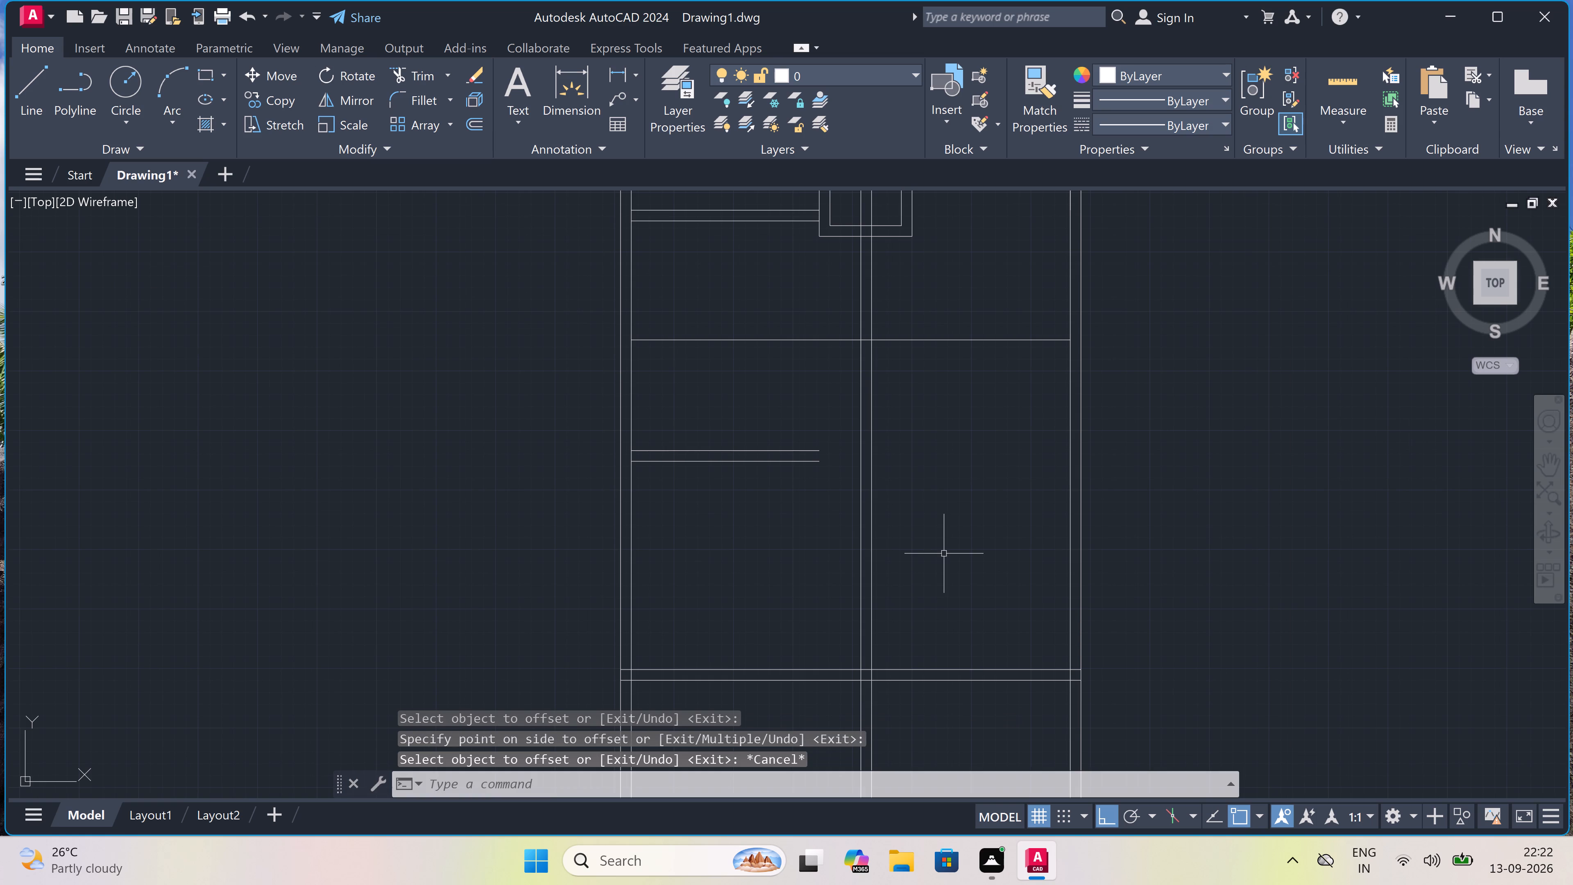
# Draw a line from the small top room's outer lower-right corner straight down to the full-width horizontal line.
pyautogui.scroll(-1, 944, 554)
pyautogui.scroll(2, 951, 557)
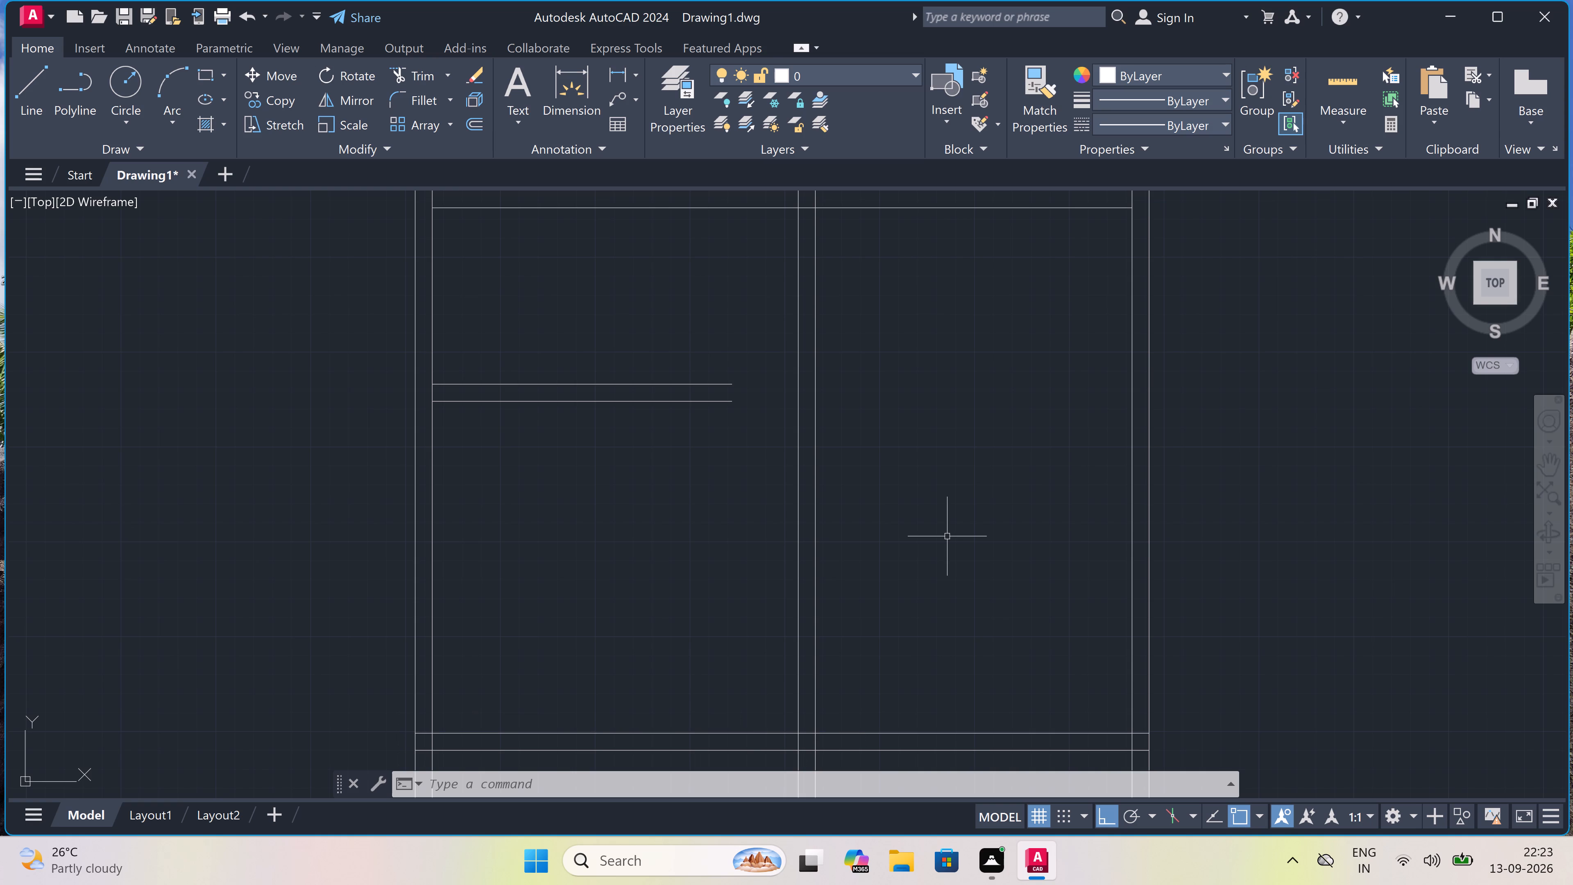
pyautogui.scroll(-3, 944, 540)
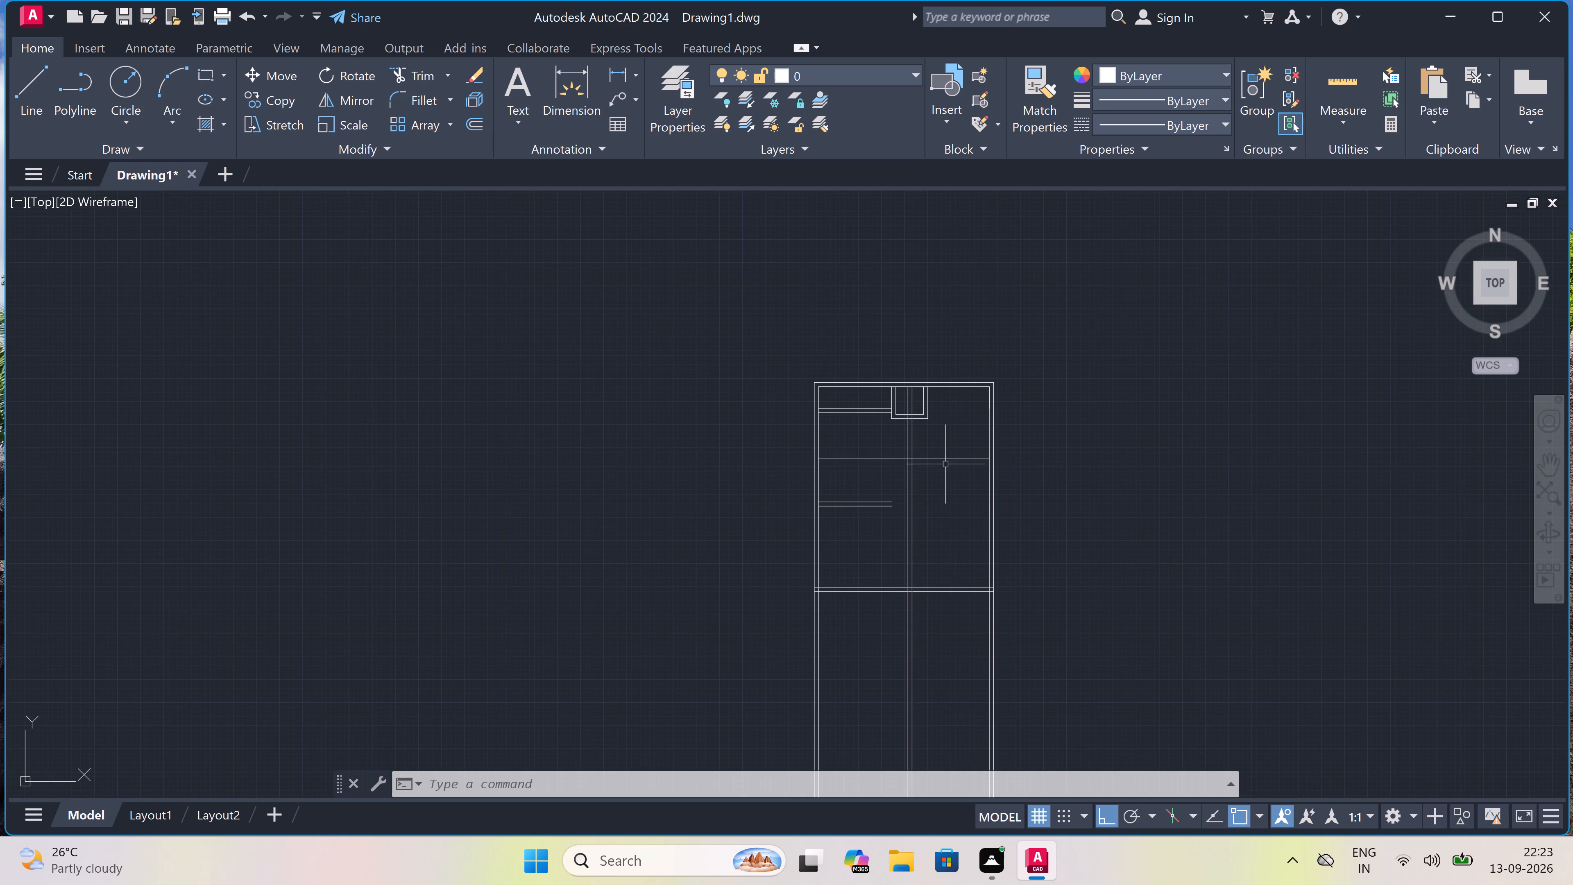
pyautogui.scroll(4, 956, 421)
pyautogui.scroll(-1, 950, 439)
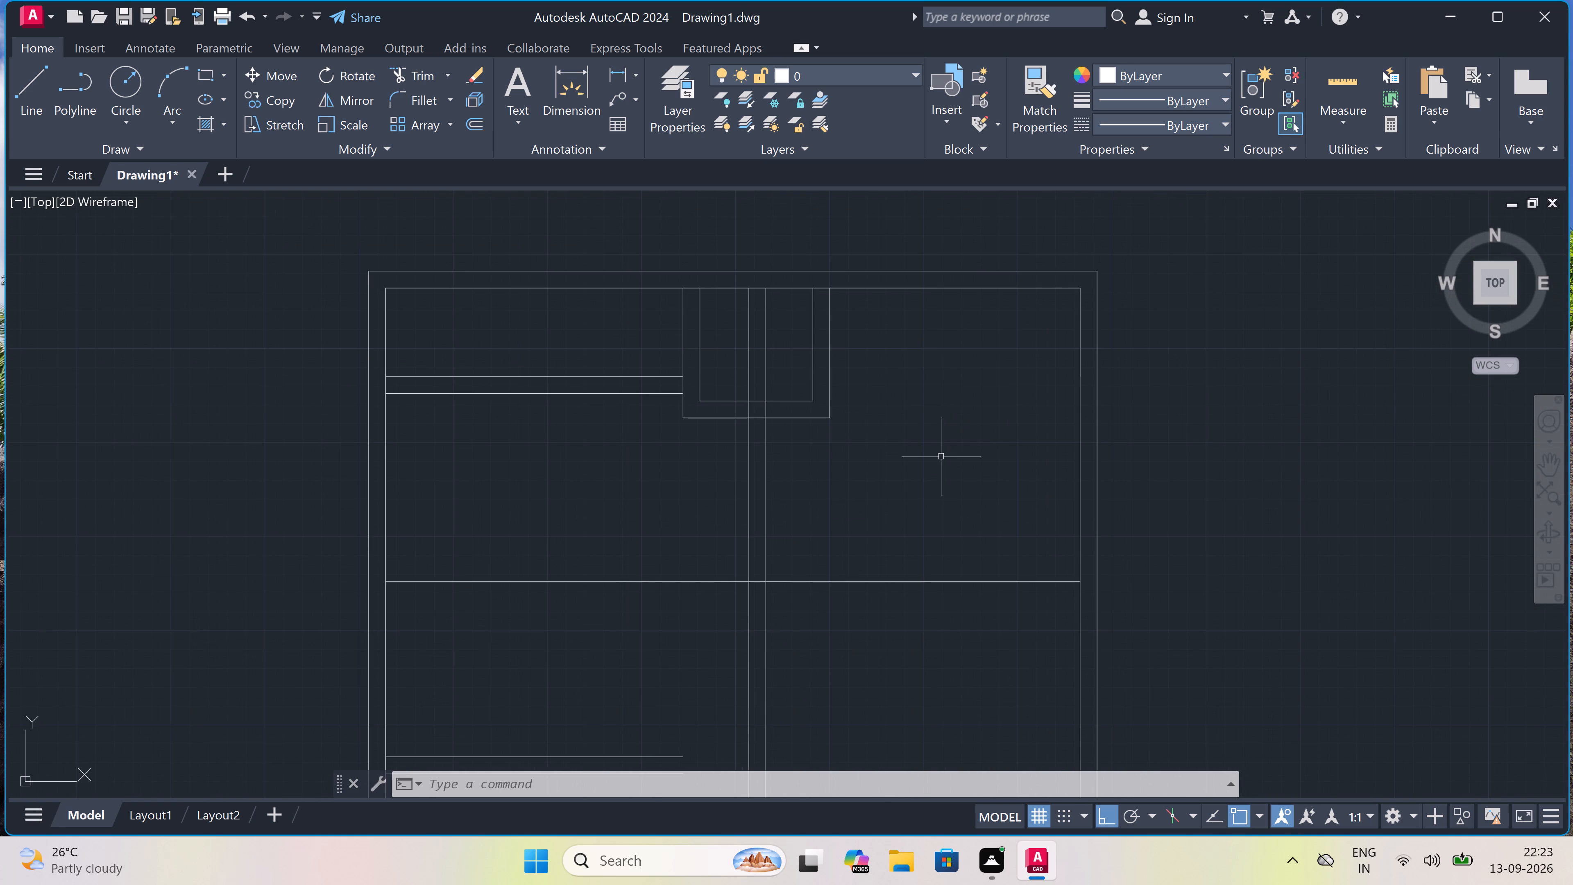
pyautogui.scroll(-1, 941, 456)
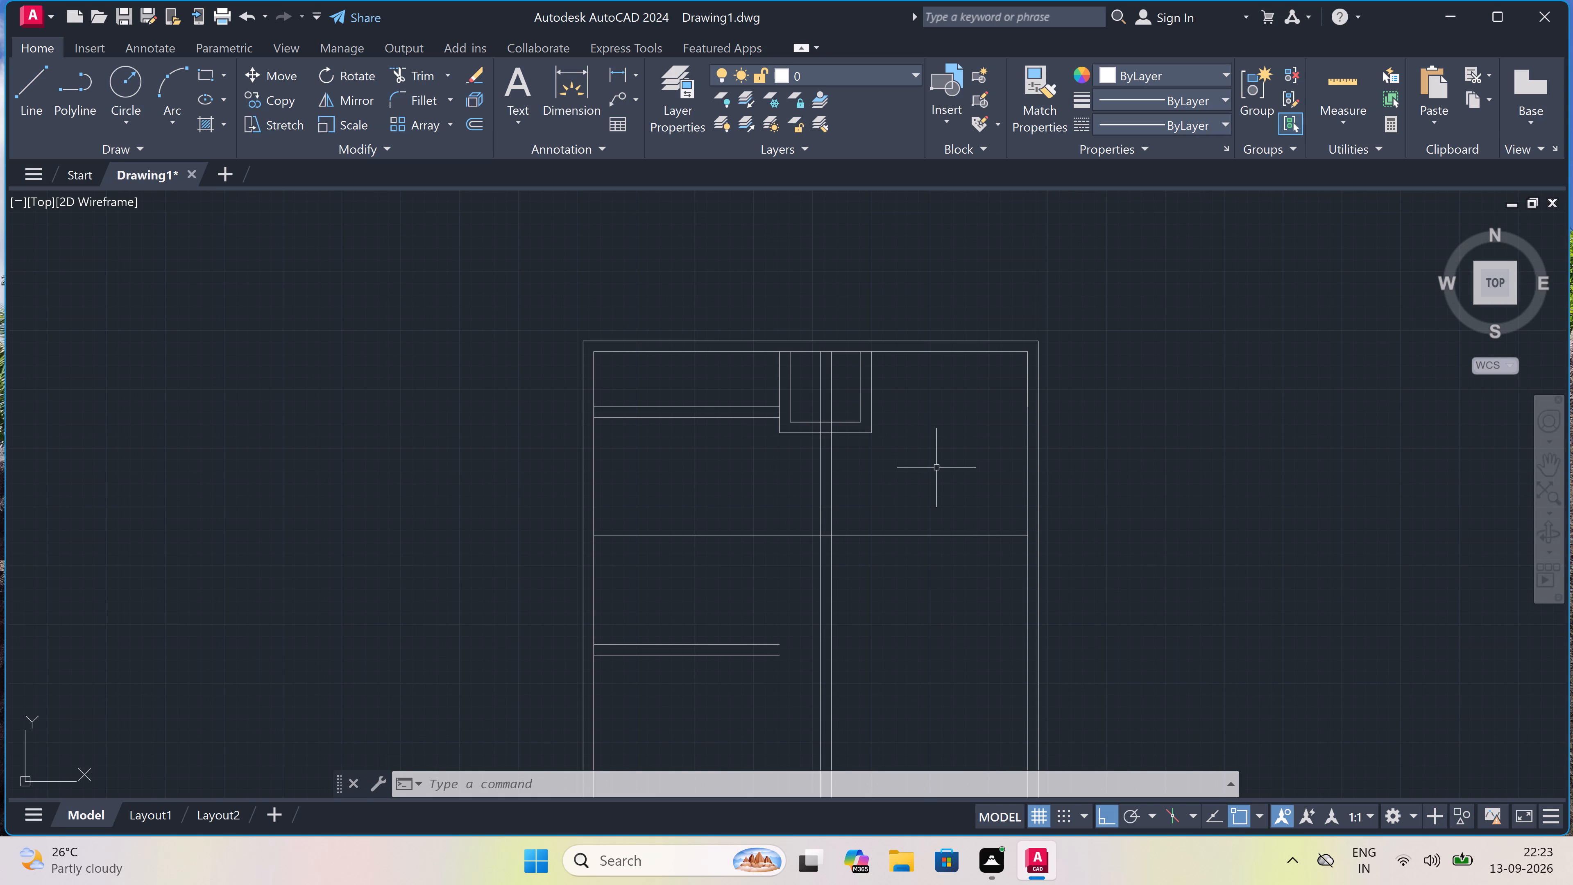
pyautogui.scroll(1, 936, 467)
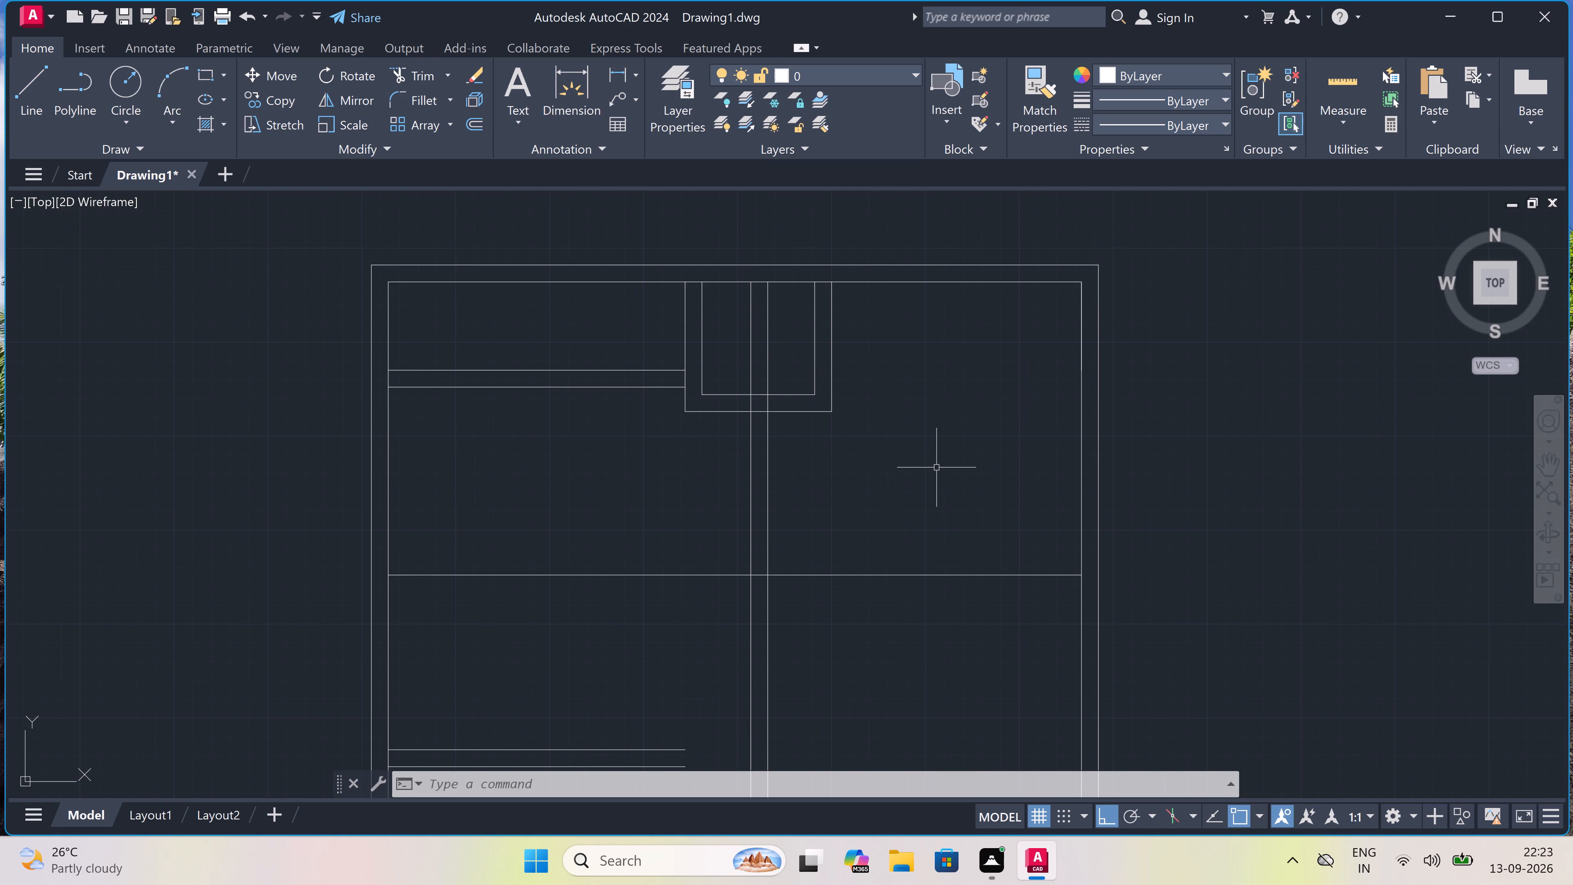
pyautogui.write('l')
pyautogui.press('space')
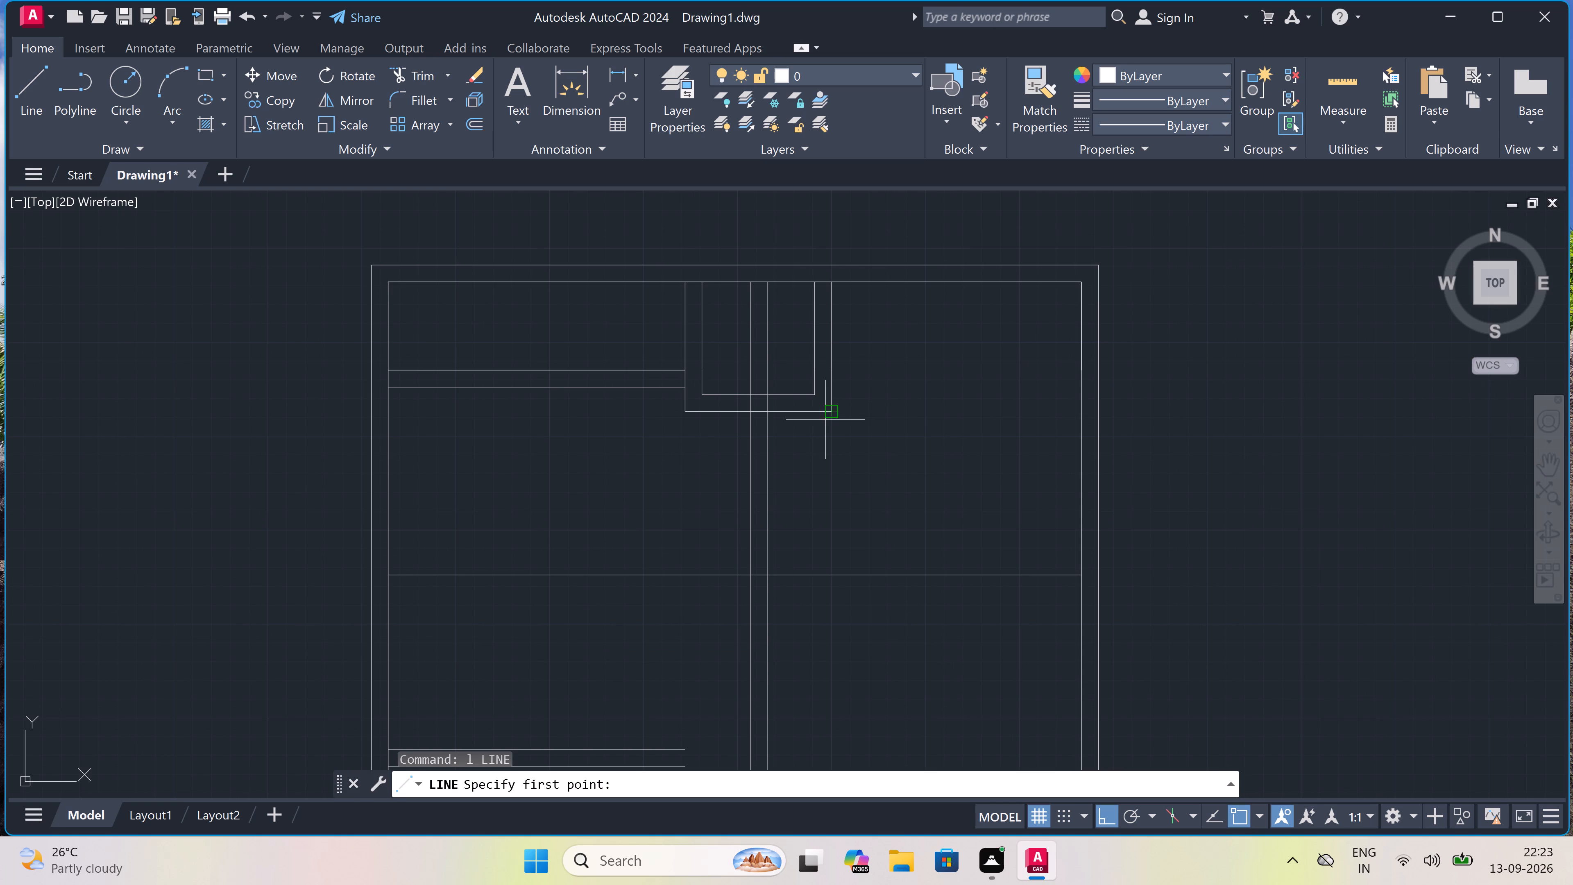
pyautogui.moveTo(827, 408); pyautogui.dragTo(827, 419)
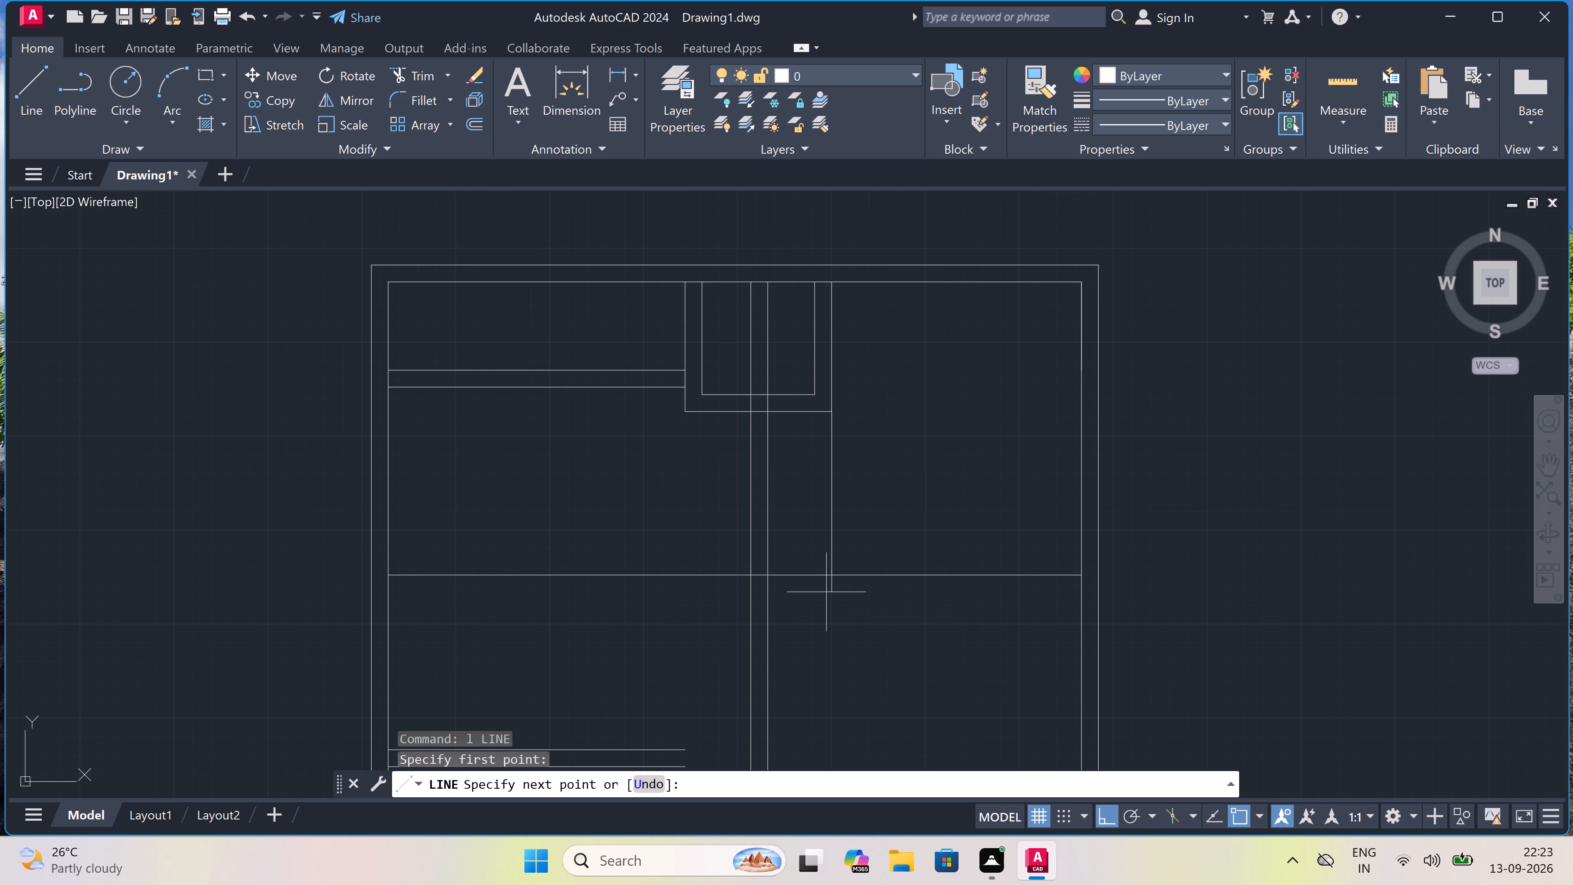
pyautogui.click(830, 577)
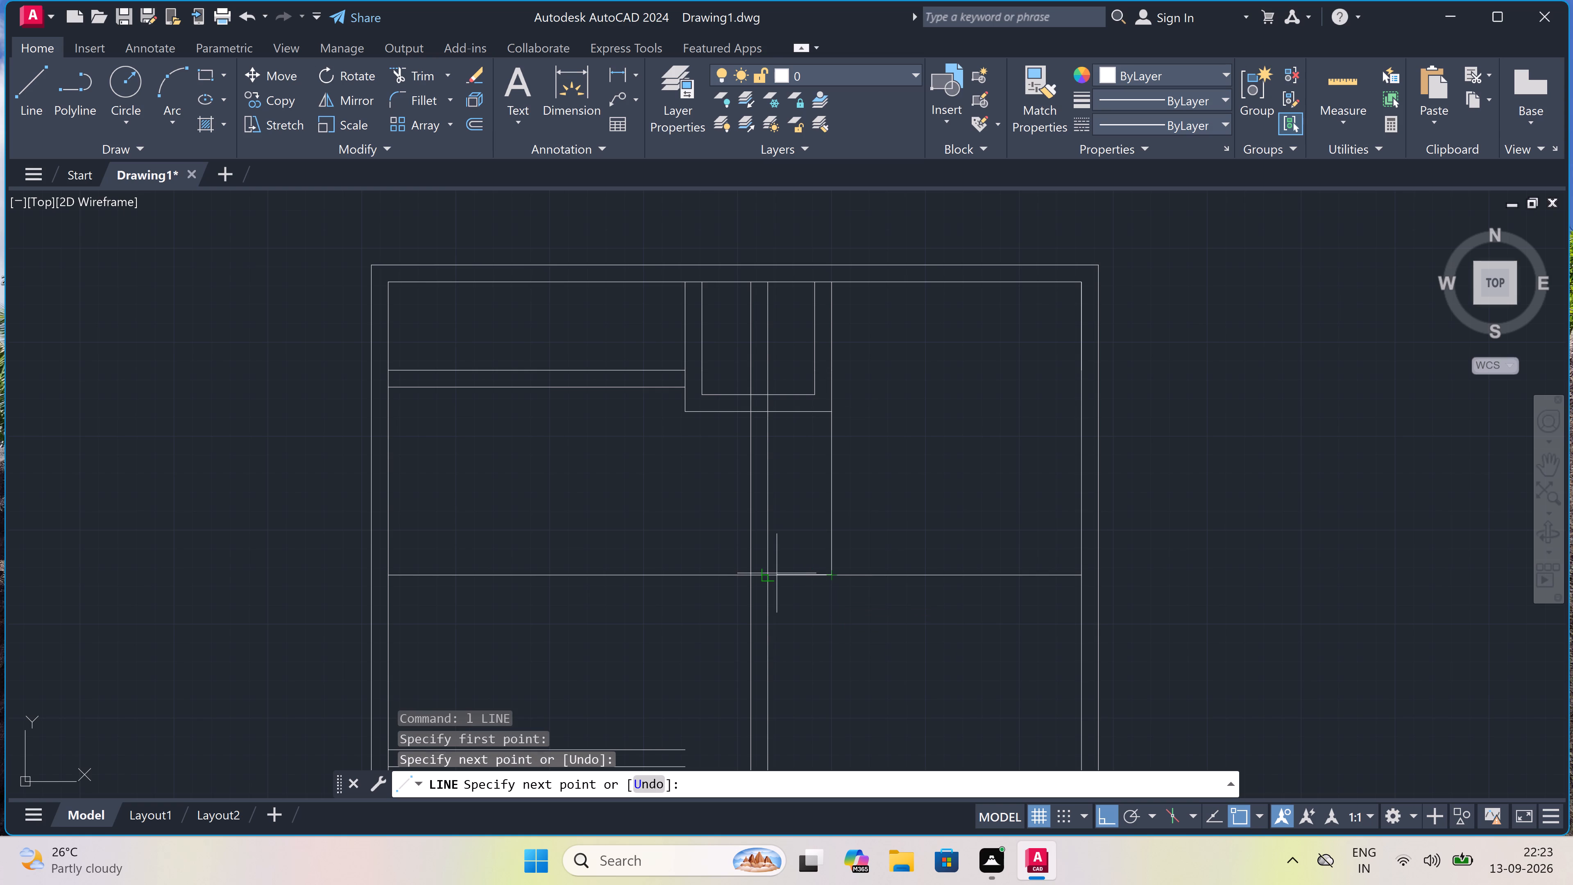
# Continue the line 9" to the left and back up to the small room's lower outer line, completing the short vertical wall.
pyautogui.write('9"')
pyautogui.write('9"')
pyautogui.press('space')
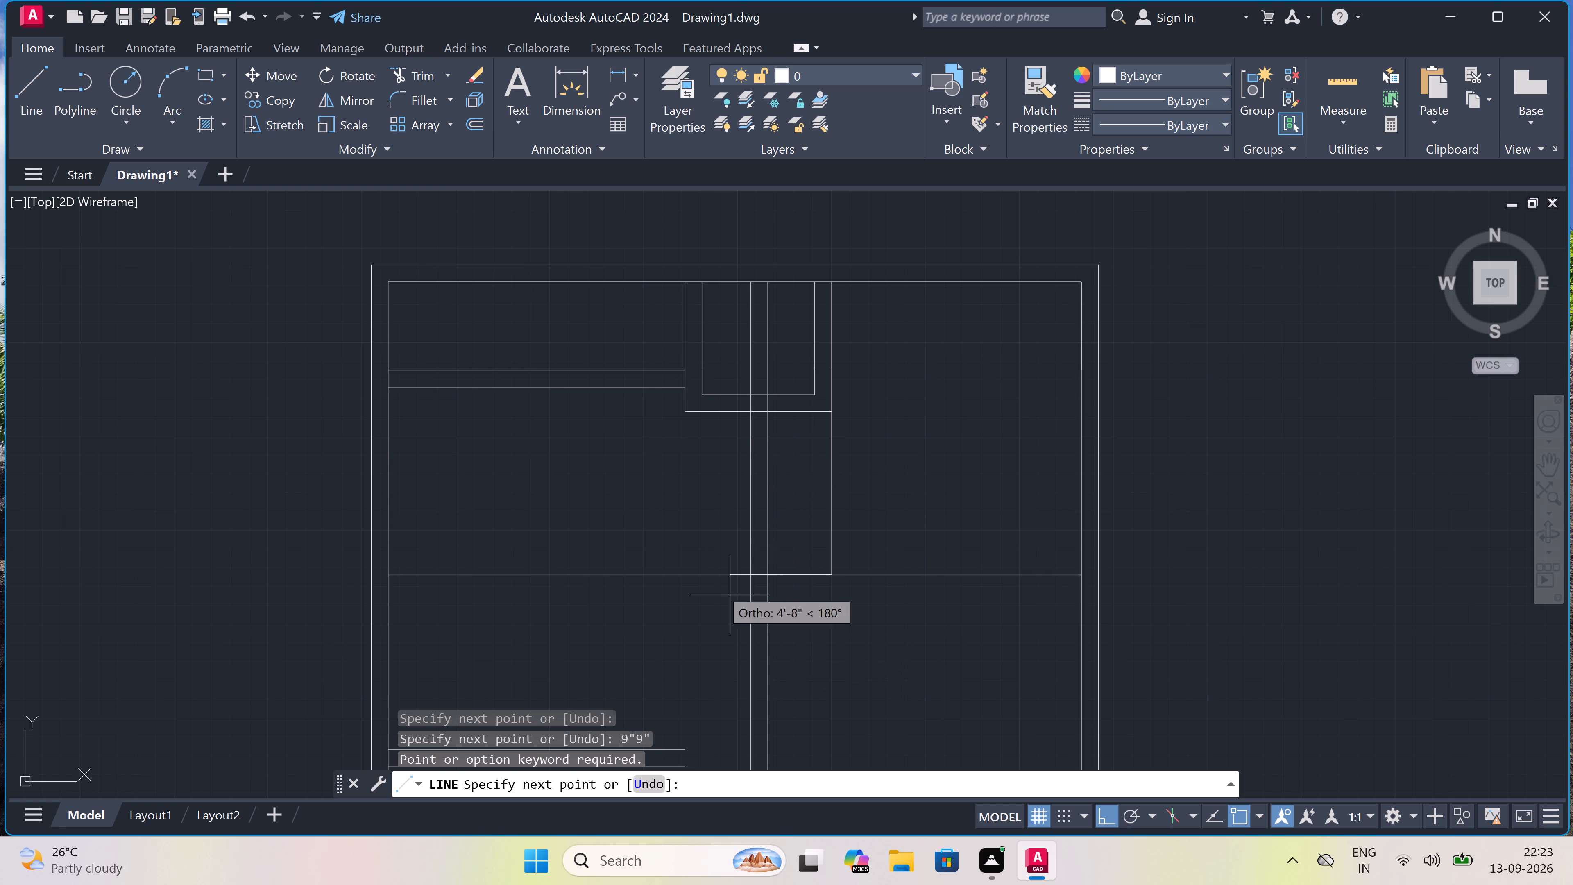
pyautogui.press('9')
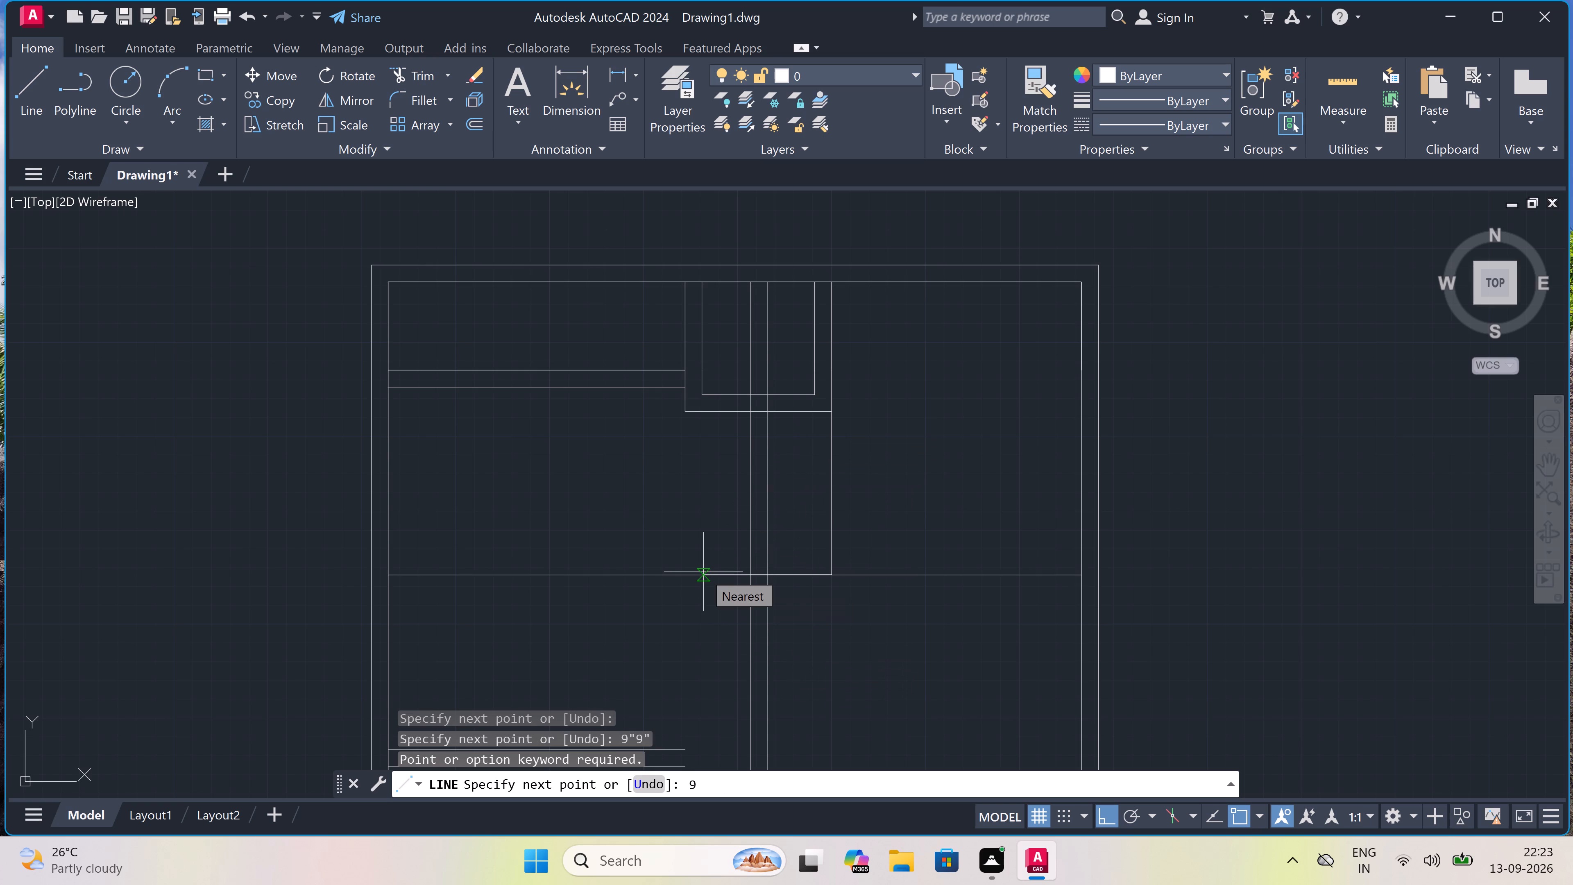
pyautogui.hotkey('shift', '"')
pyautogui.press('space')
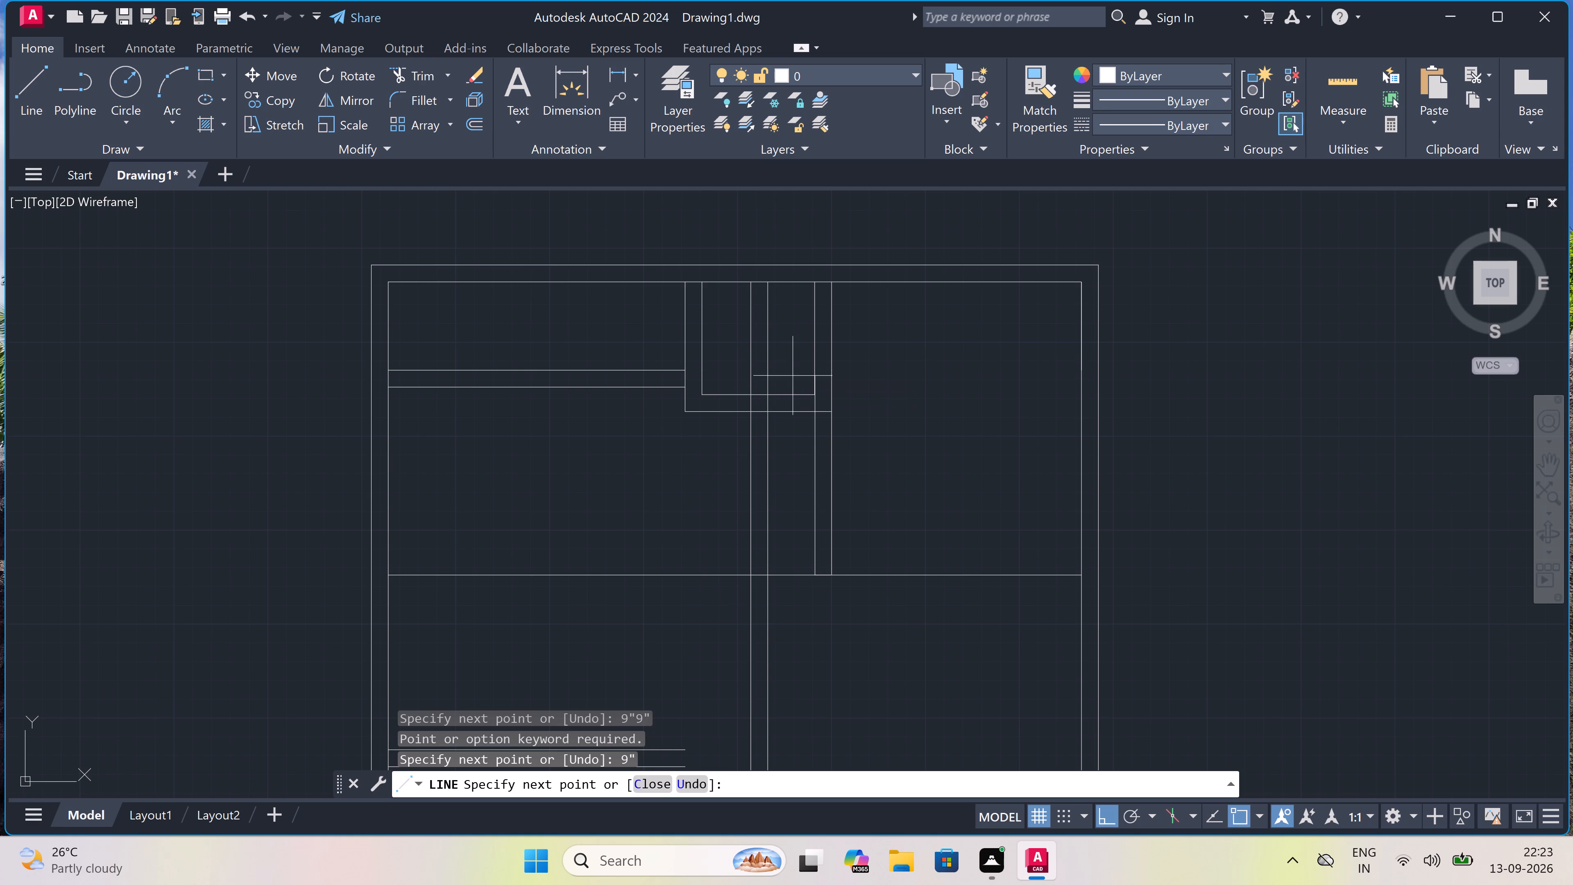
pyautogui.click(815, 409)
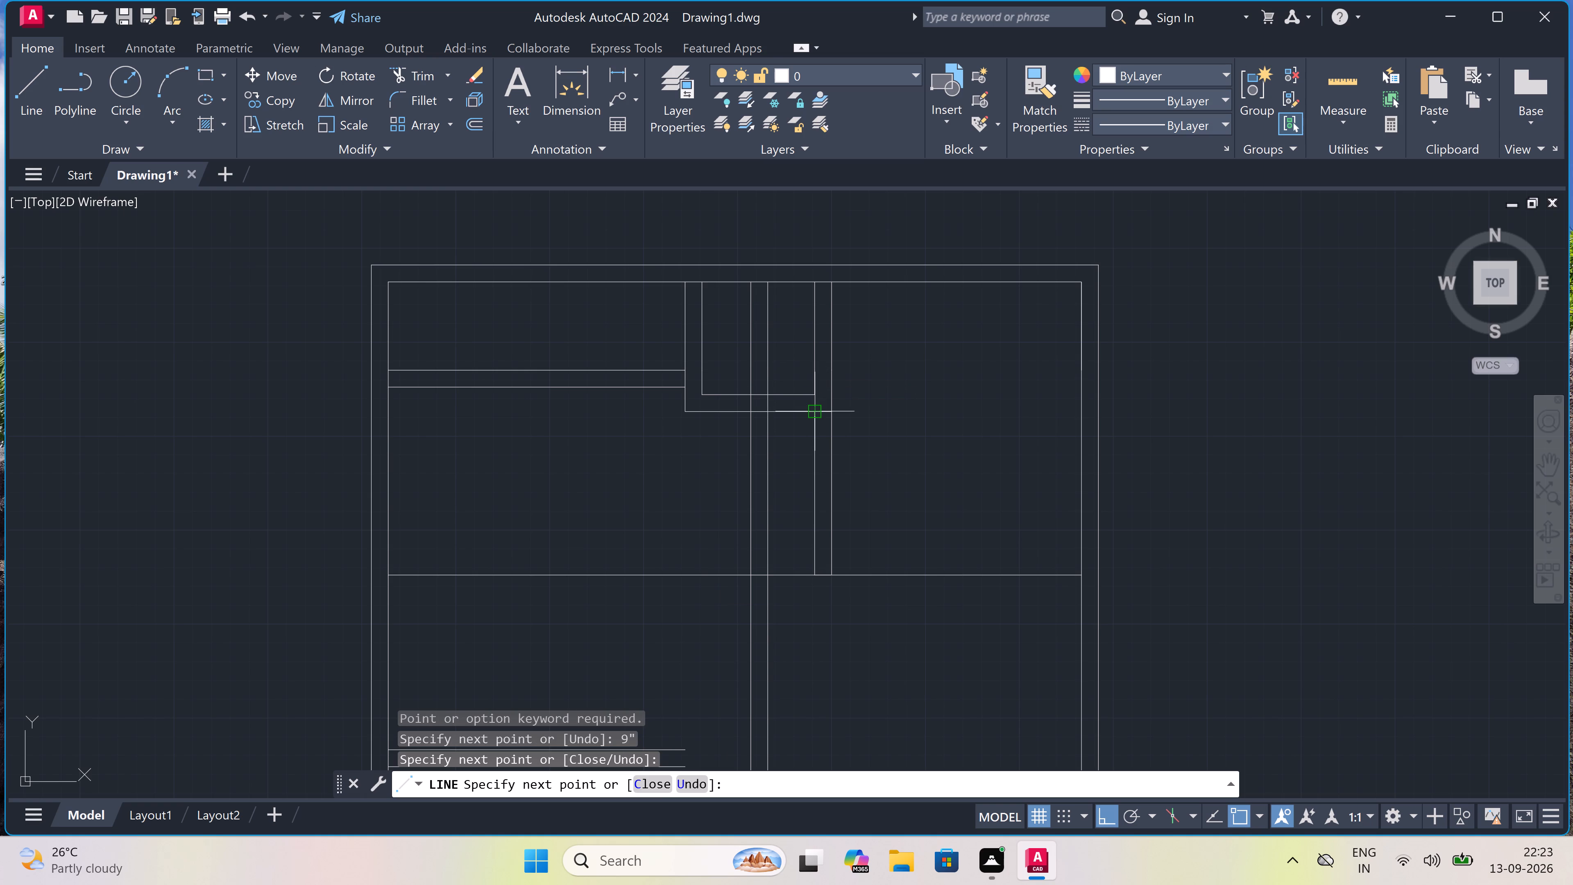
pyautogui.press('Escape')
# Offset the full-width horizontal line below the short vertical wall 9" downward to give the wall its thickness.
pyautogui.scroll(-2, 841, 455)
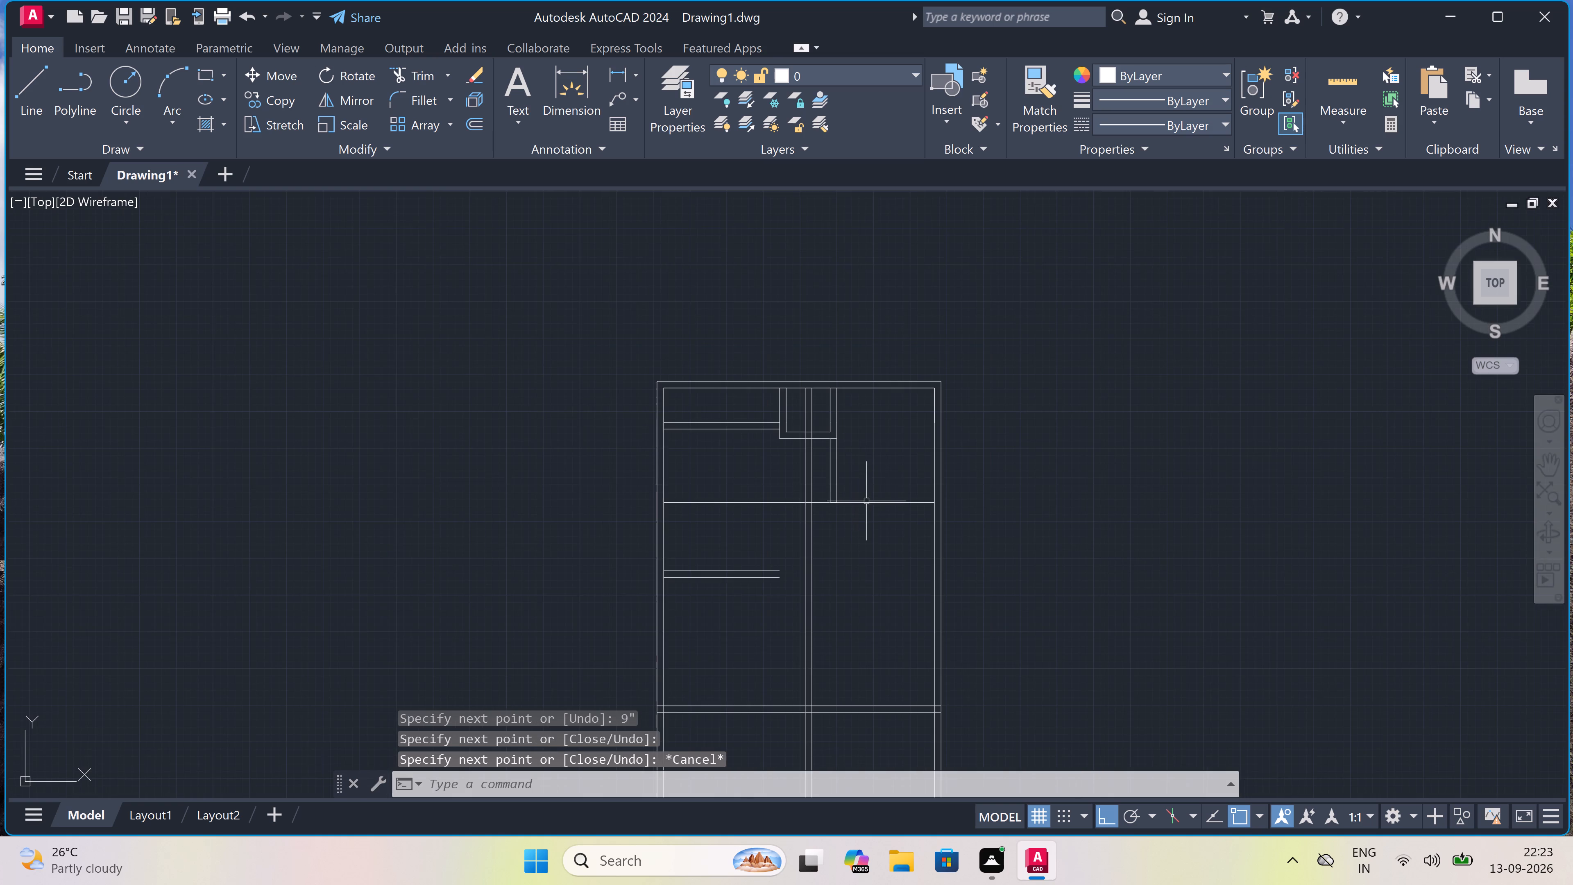
pyautogui.scroll(2, 886, 512)
pyautogui.press('o')
pyautogui.press('space')
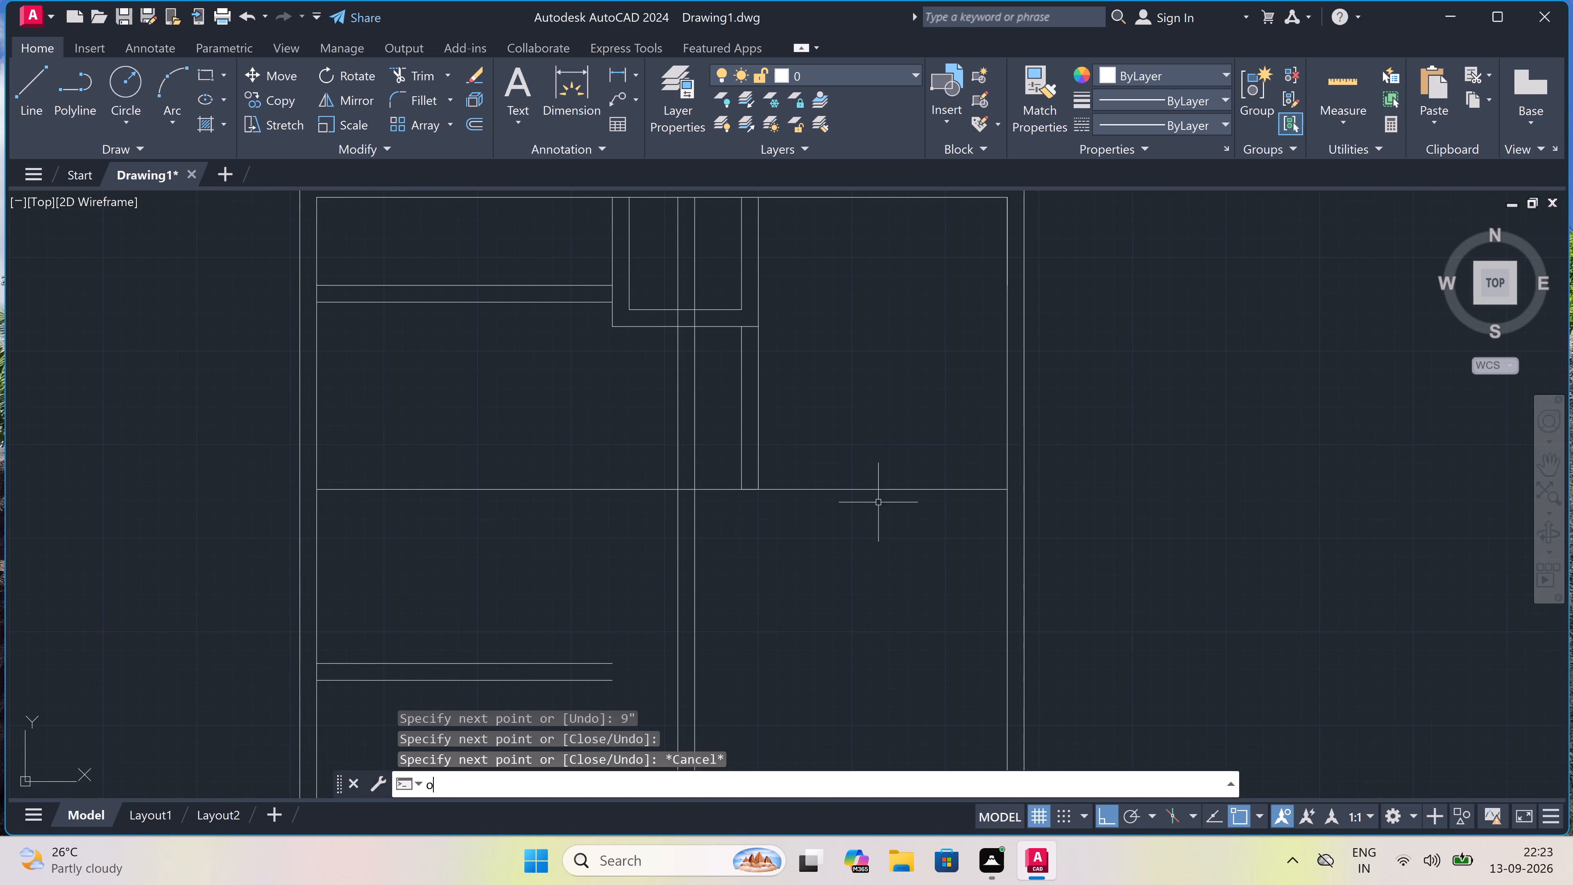
pyautogui.moveTo(866, 490); pyautogui.dragTo(864, 556)
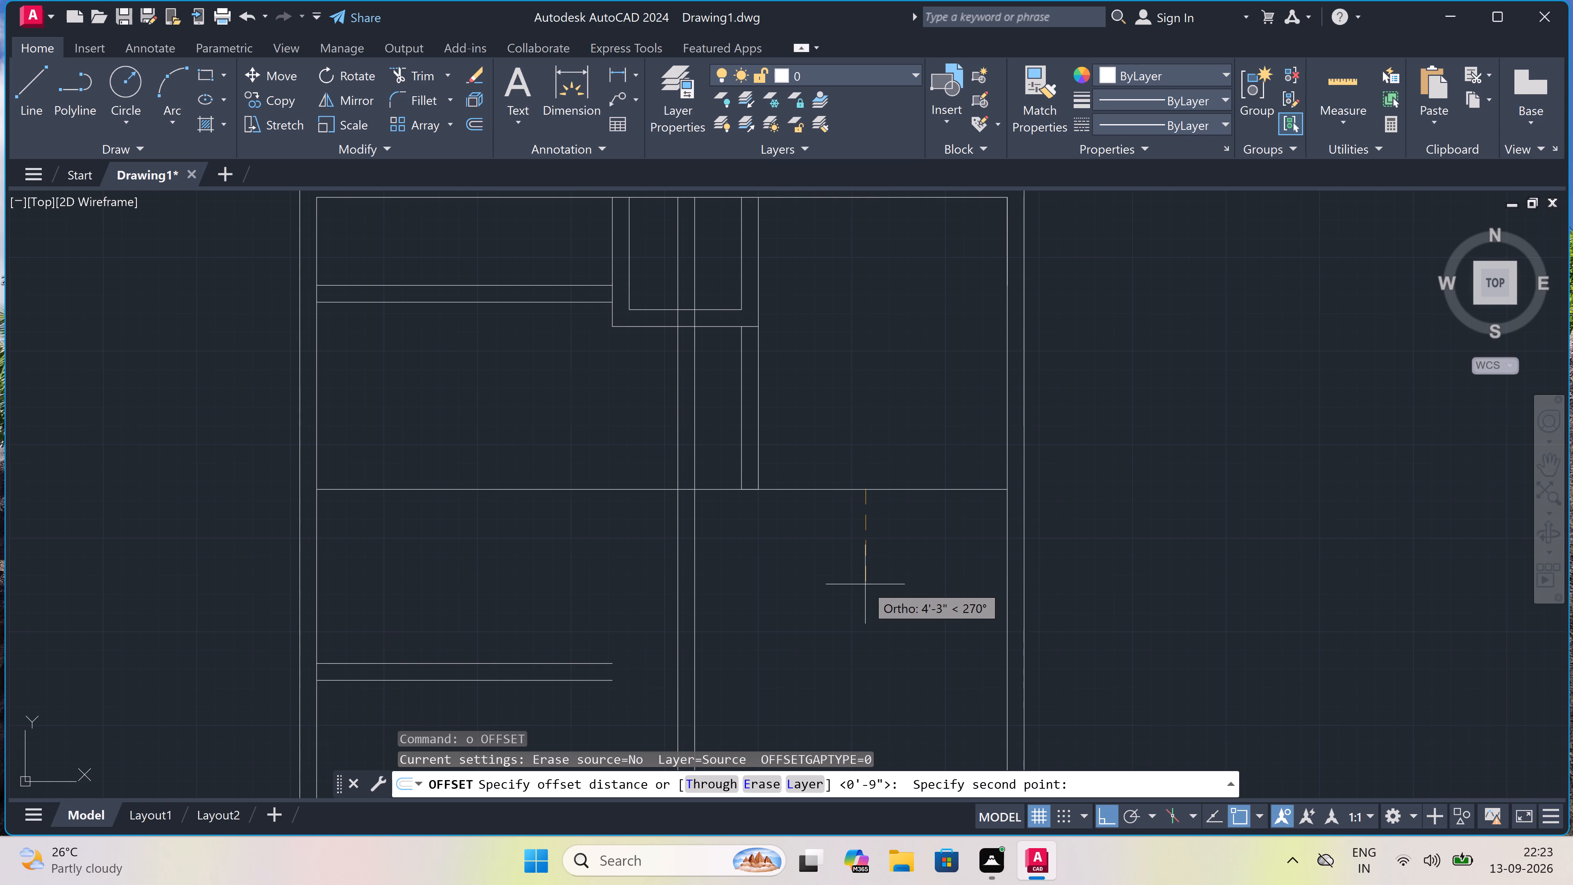
pyautogui.write('9"')
pyautogui.press('space')
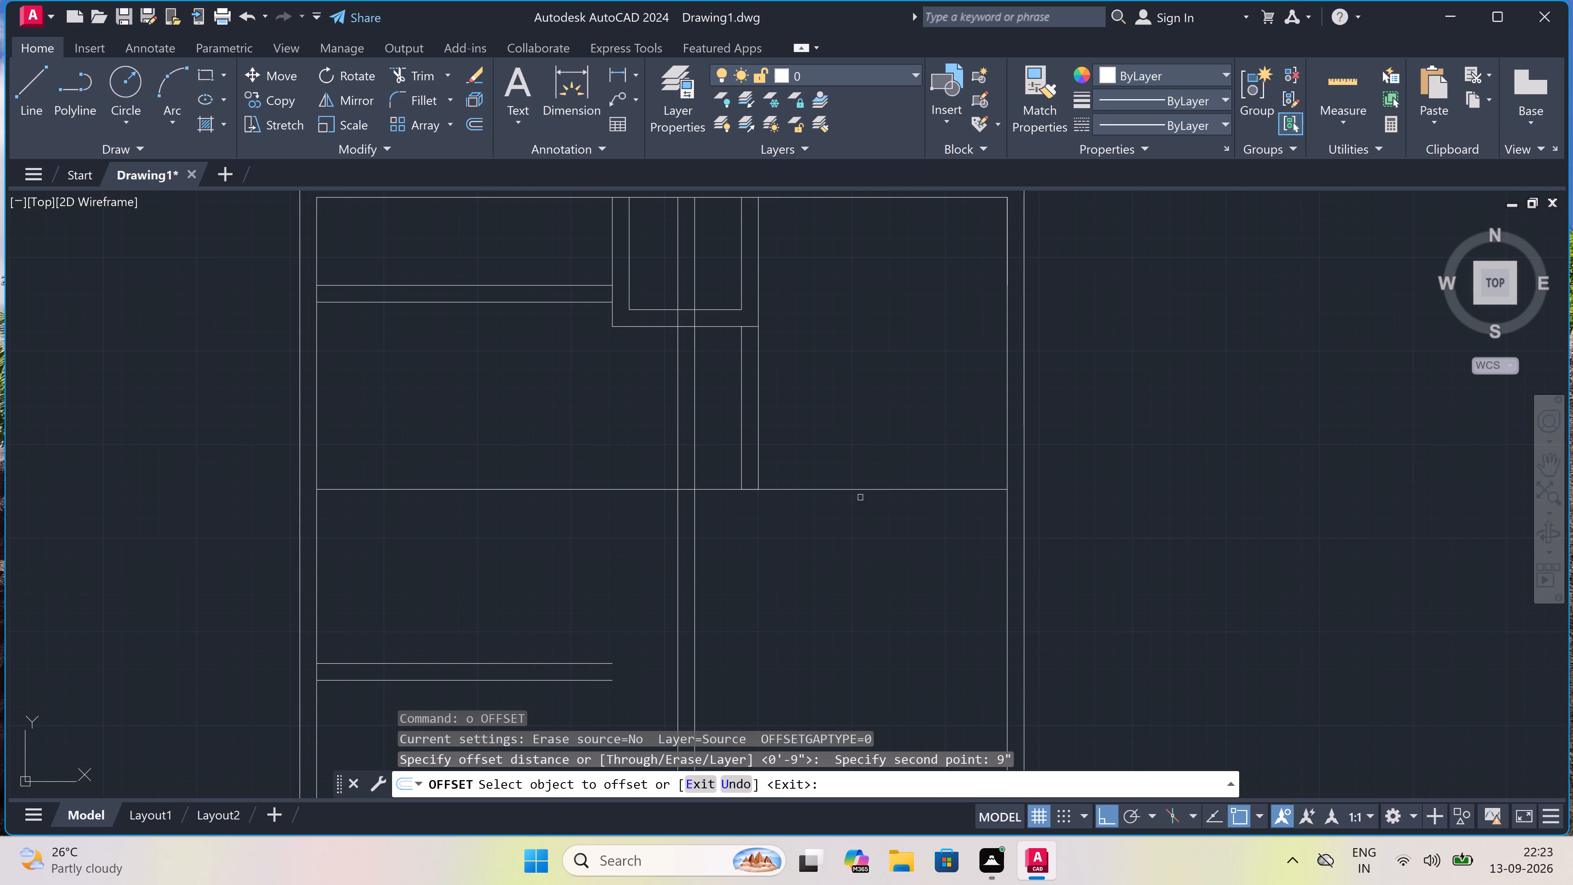
pyautogui.moveTo(857, 488); pyautogui.dragTo(857, 499)
pyautogui.click(857, 544)
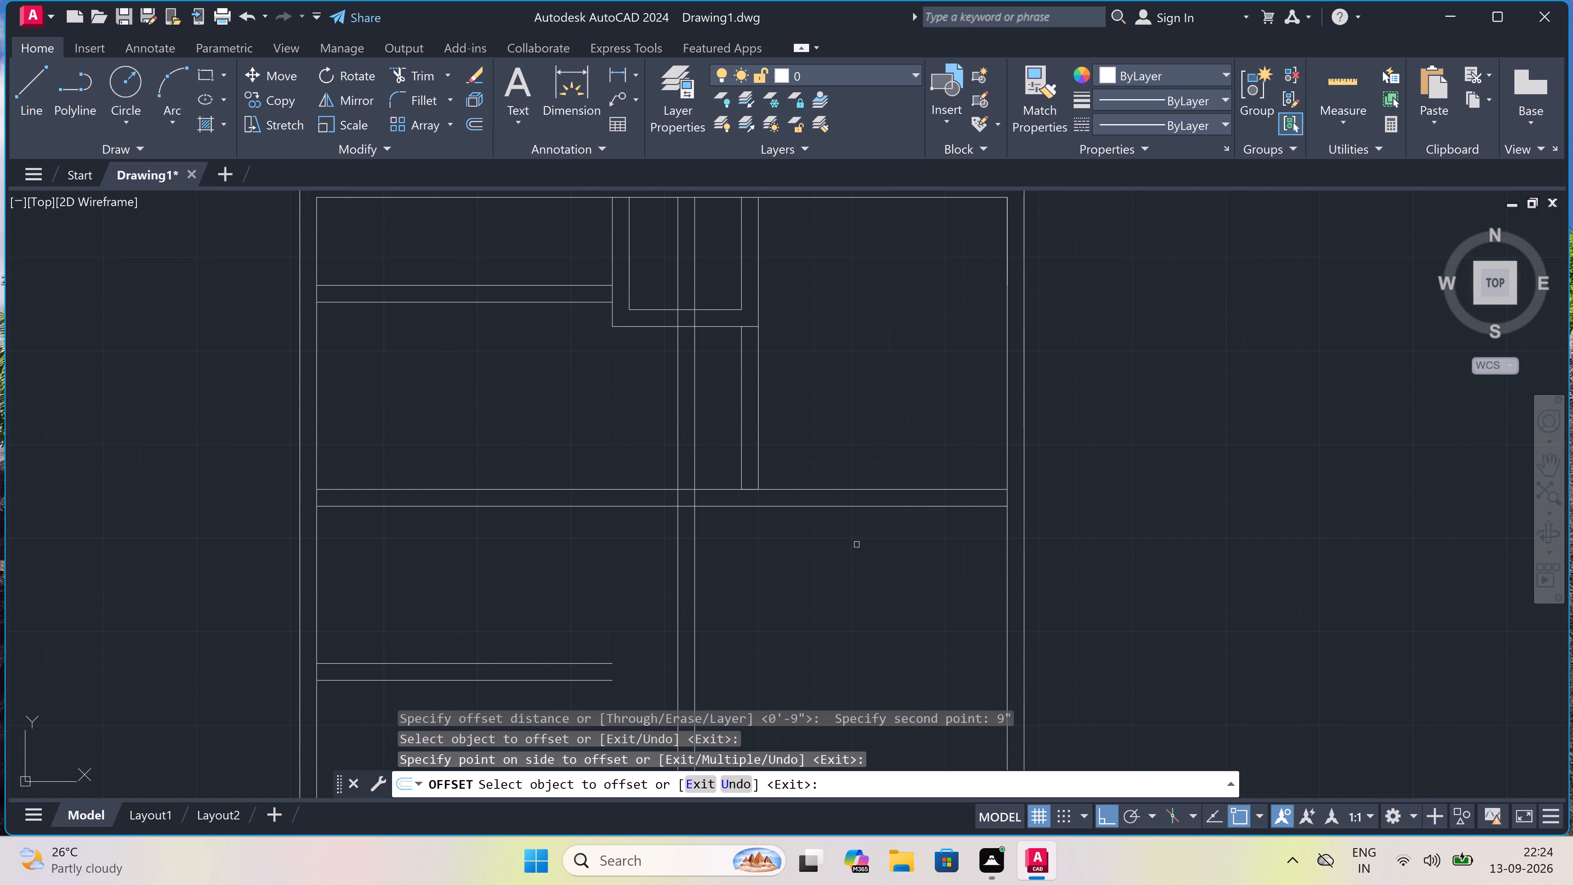
pyautogui.press('Escape')
# Trim both long vertical partition lines from the top wall down to the new horizontal wall, including inside the small top room.
pyautogui.write('tr')
pyautogui.press('space')
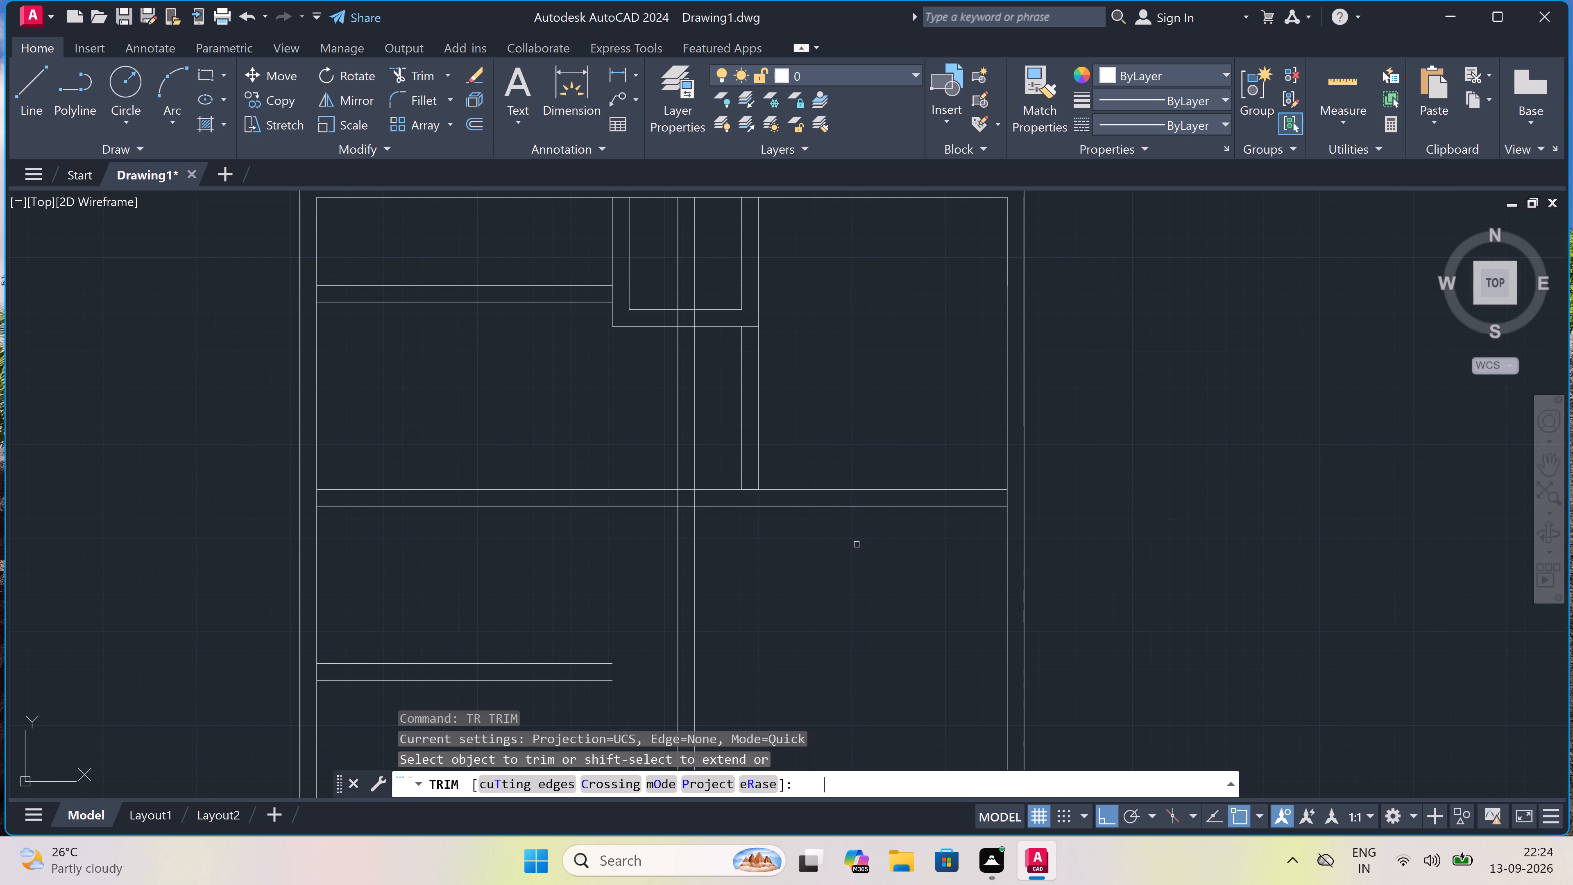
pyautogui.moveTo(701, 245); pyautogui.dragTo(698, 247)
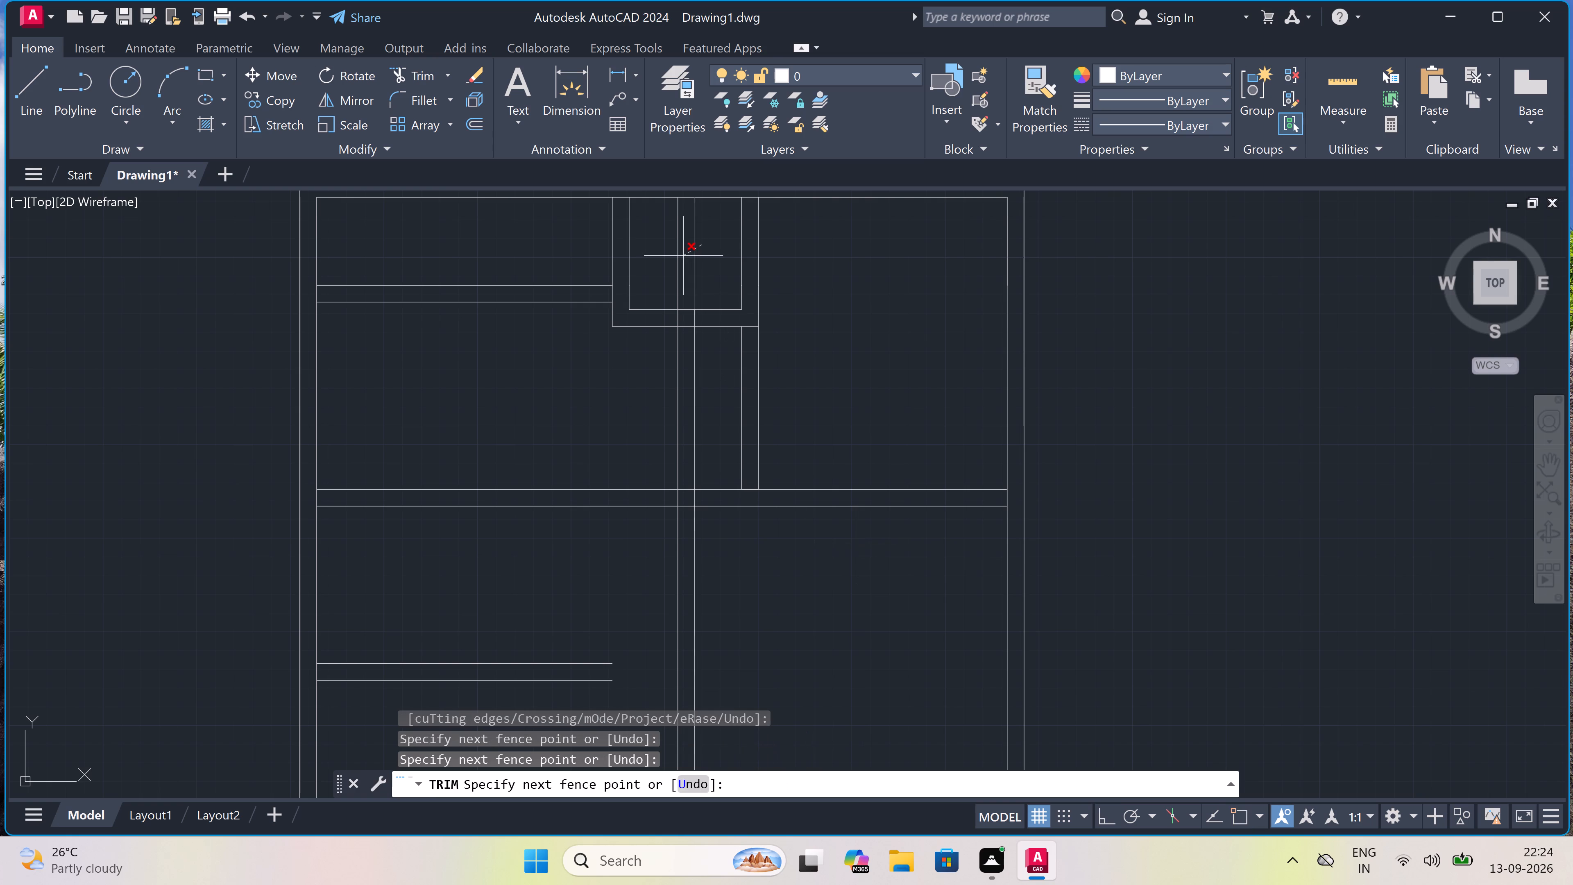
pyautogui.click(683, 257)
pyautogui.click(683, 257)
pyautogui.click(672, 263)
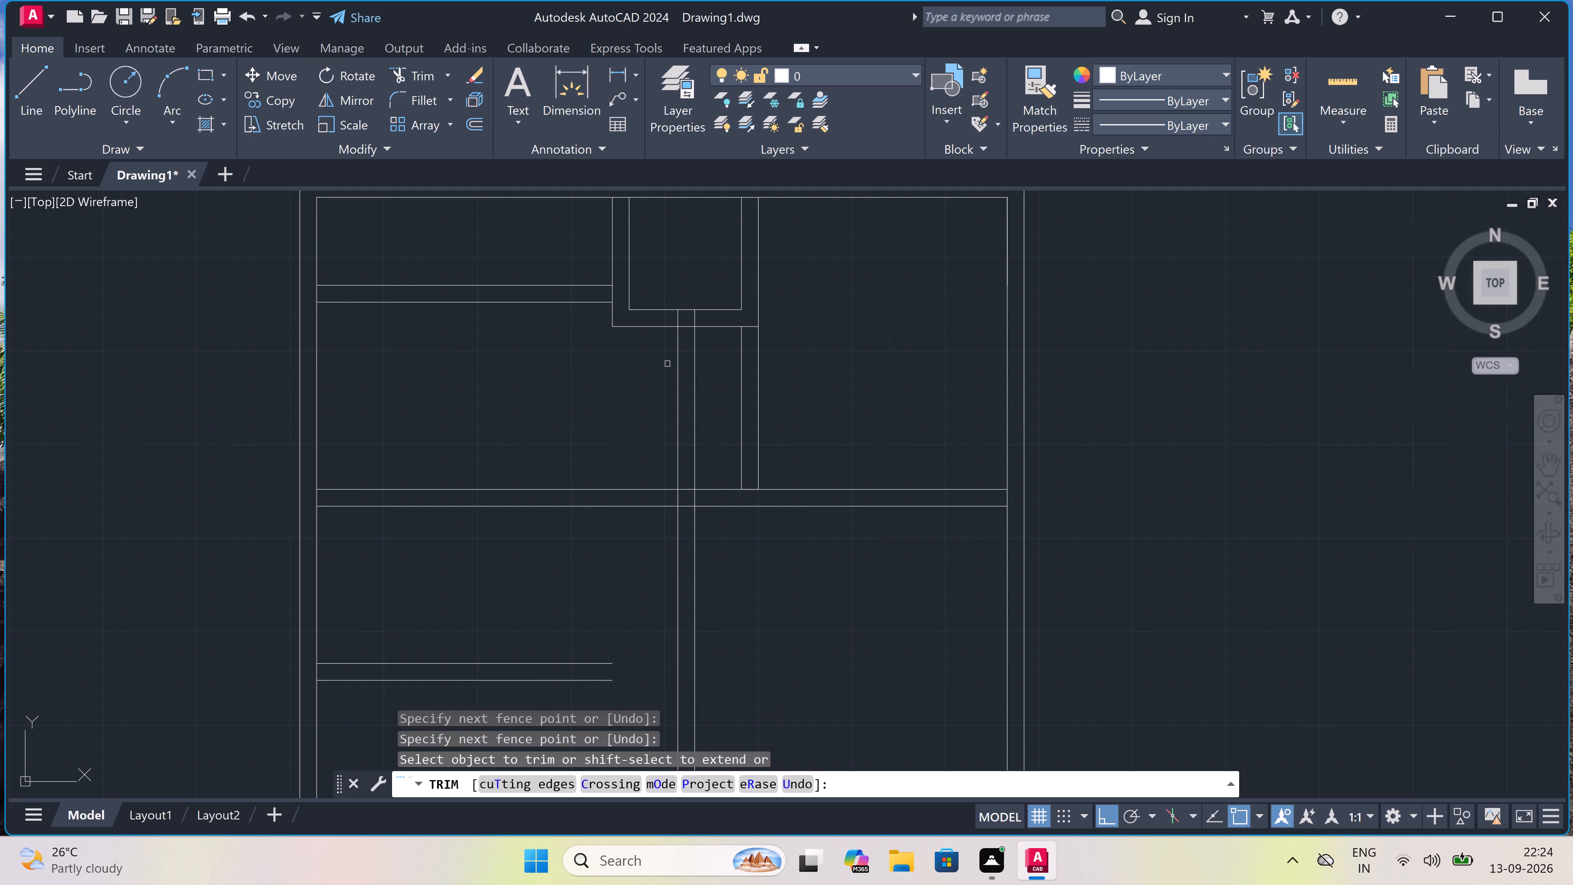
pyautogui.scroll(2, 673, 322)
pyautogui.moveTo(673, 322); pyautogui.dragTo(700, 327)
pyautogui.click(727, 319)
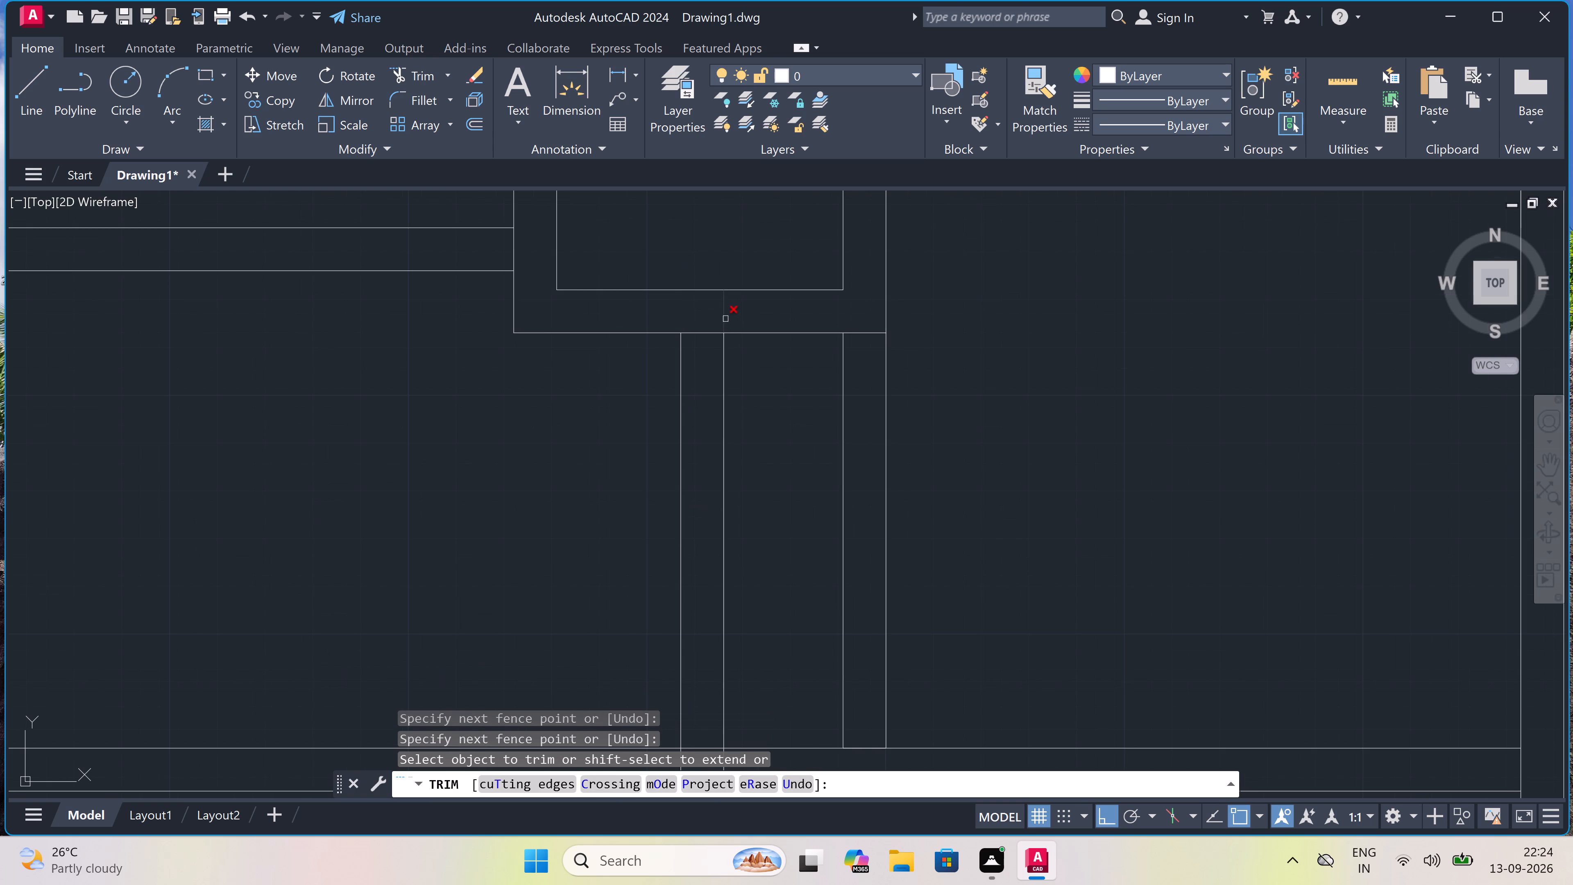
pyautogui.scroll(-2, 725, 318)
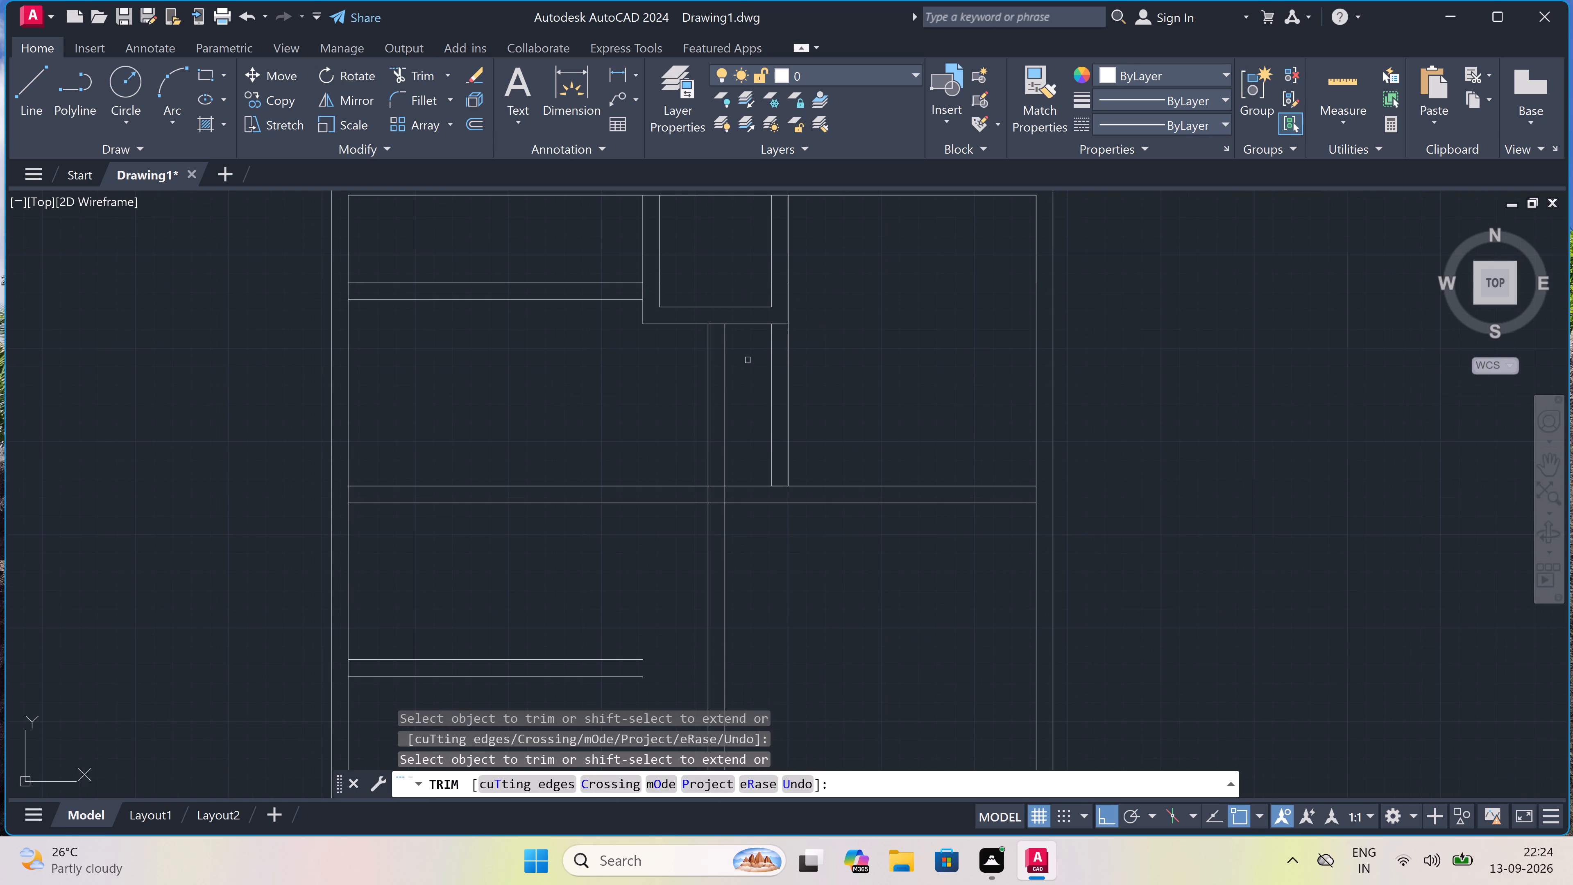
pyautogui.click(748, 360)
pyautogui.click(691, 370)
# Trim both lines of the new horizontal wall between the left outer wall and the long vertical partition.
pyautogui.scroll(-1, 699, 393)
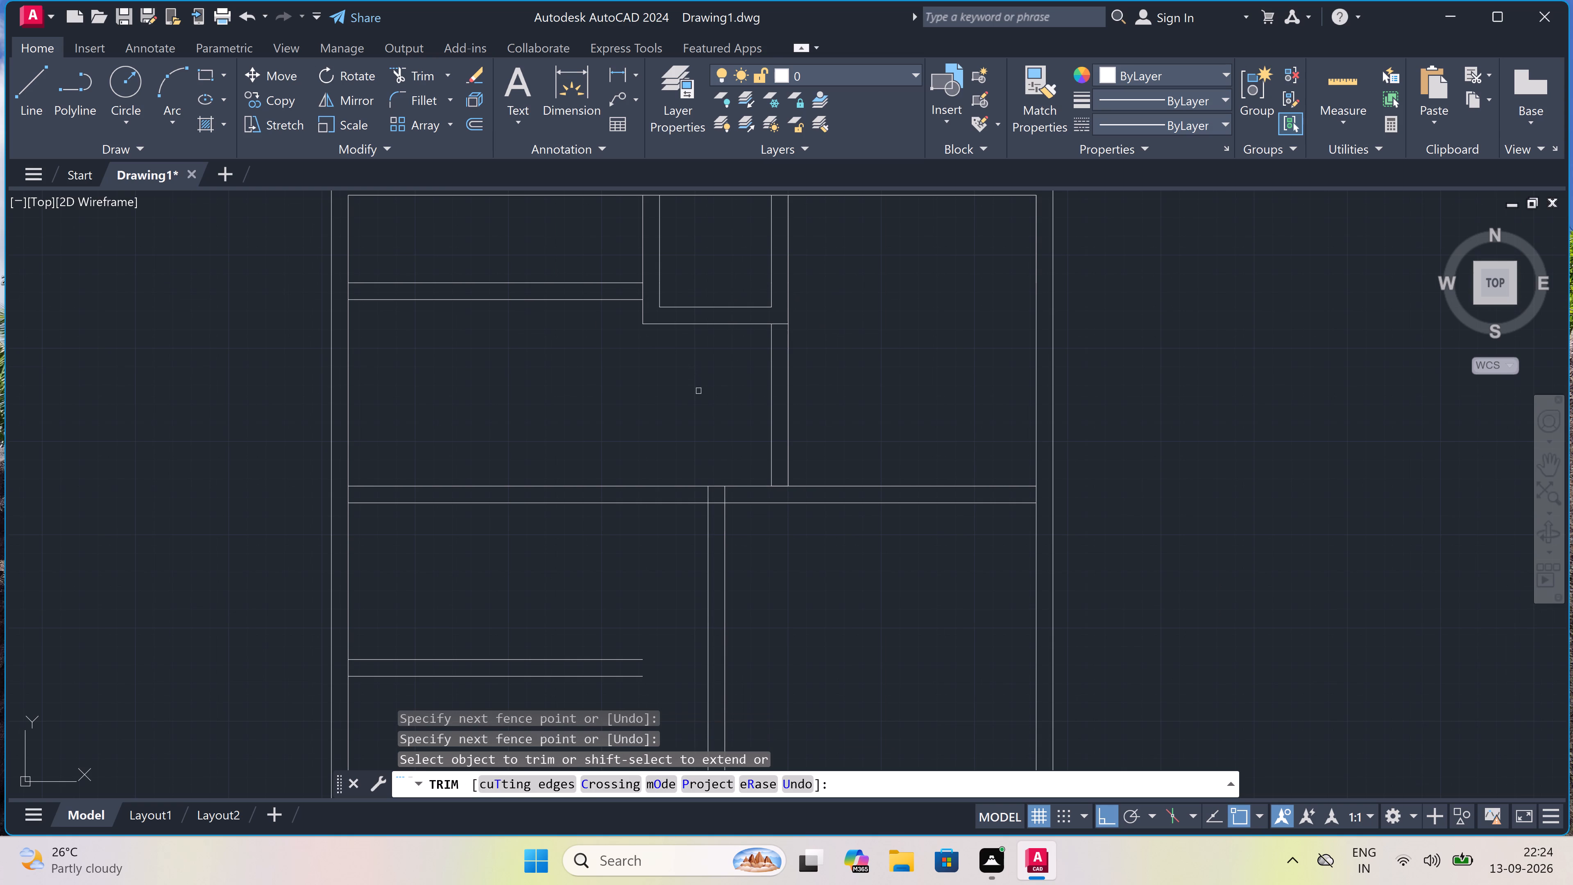
pyautogui.scroll(-1, 699, 393)
pyautogui.scroll(3, 705, 413)
pyautogui.scroll(-2, 673, 417)
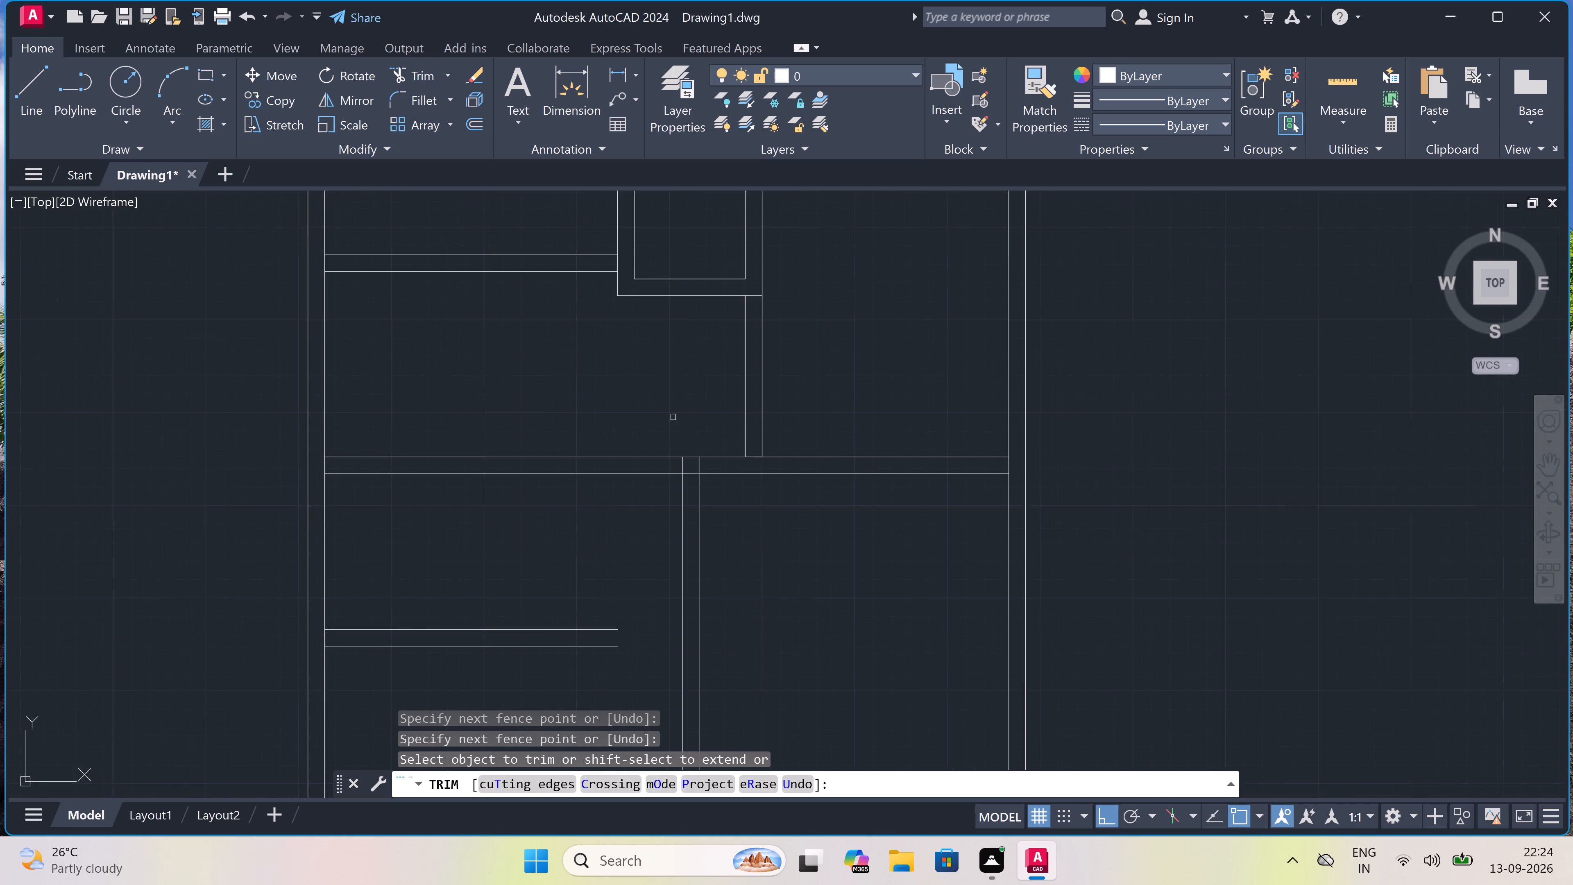
pyautogui.moveTo(648, 410); pyautogui.dragTo(645, 414)
pyautogui.click(599, 454)
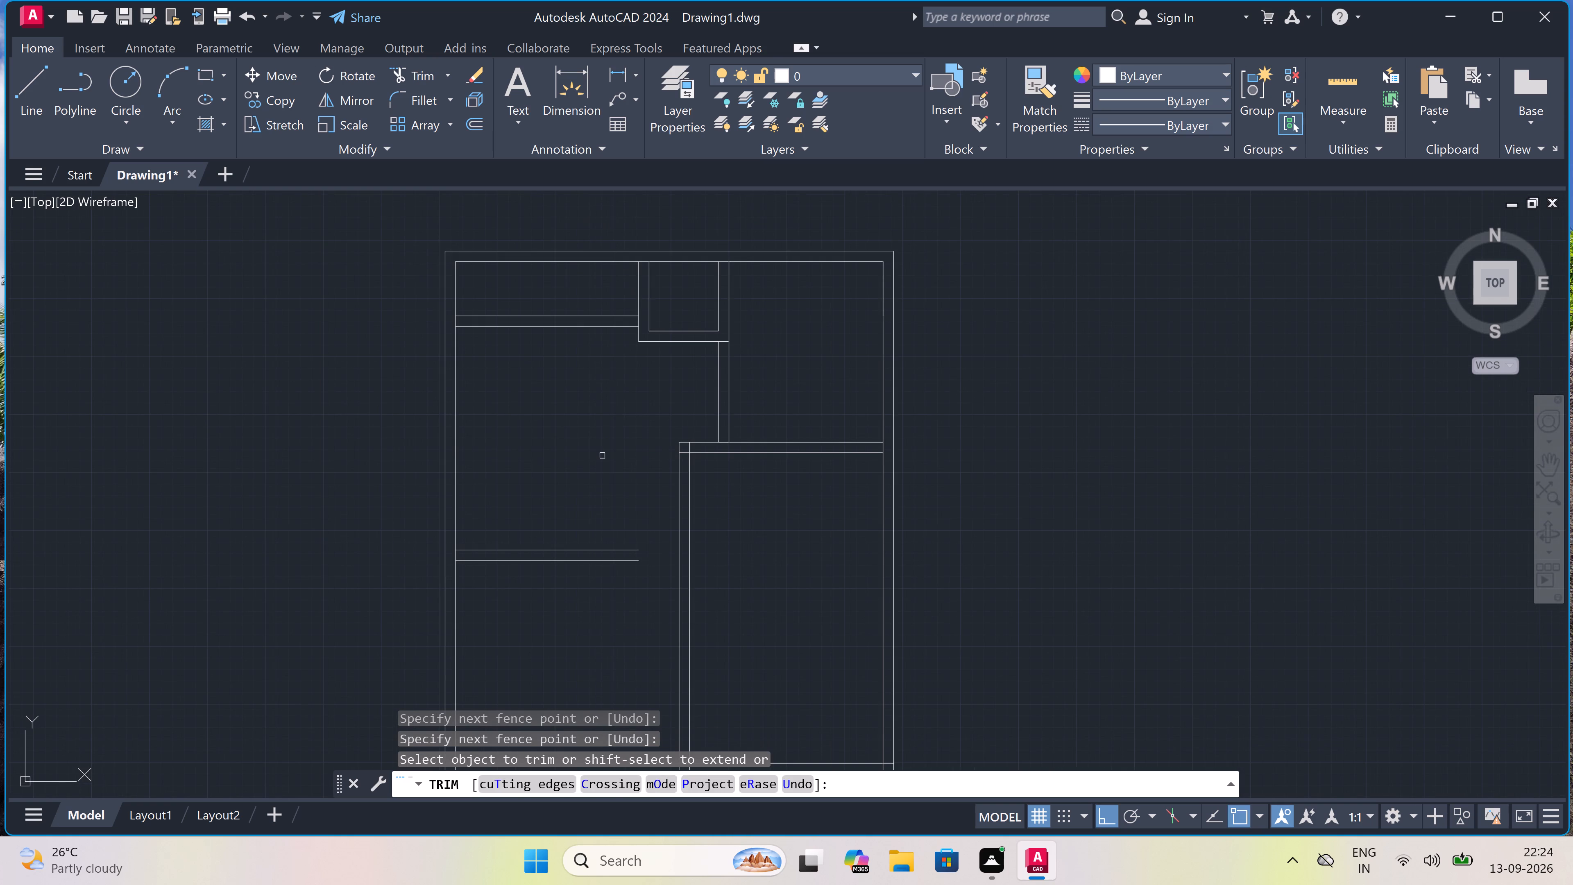
# Trim the overlapping inner line ends where the horizontal wall meets the top of the long vertical partition.
pyautogui.scroll(3, 700, 446)
pyautogui.click(687, 452)
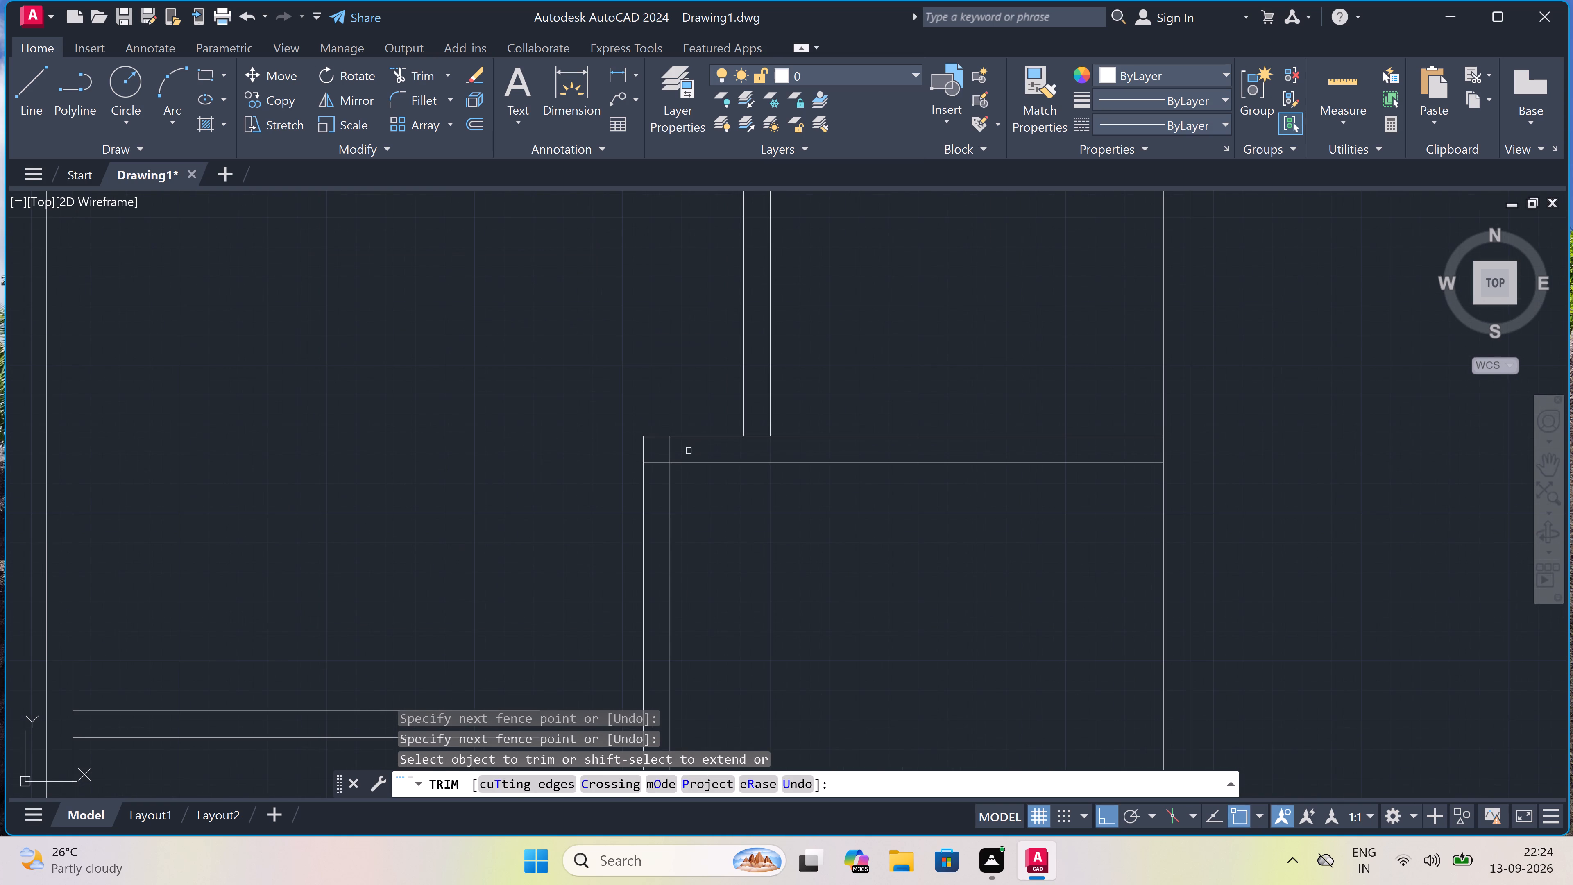
pyautogui.click(666, 451)
pyautogui.click(656, 464)
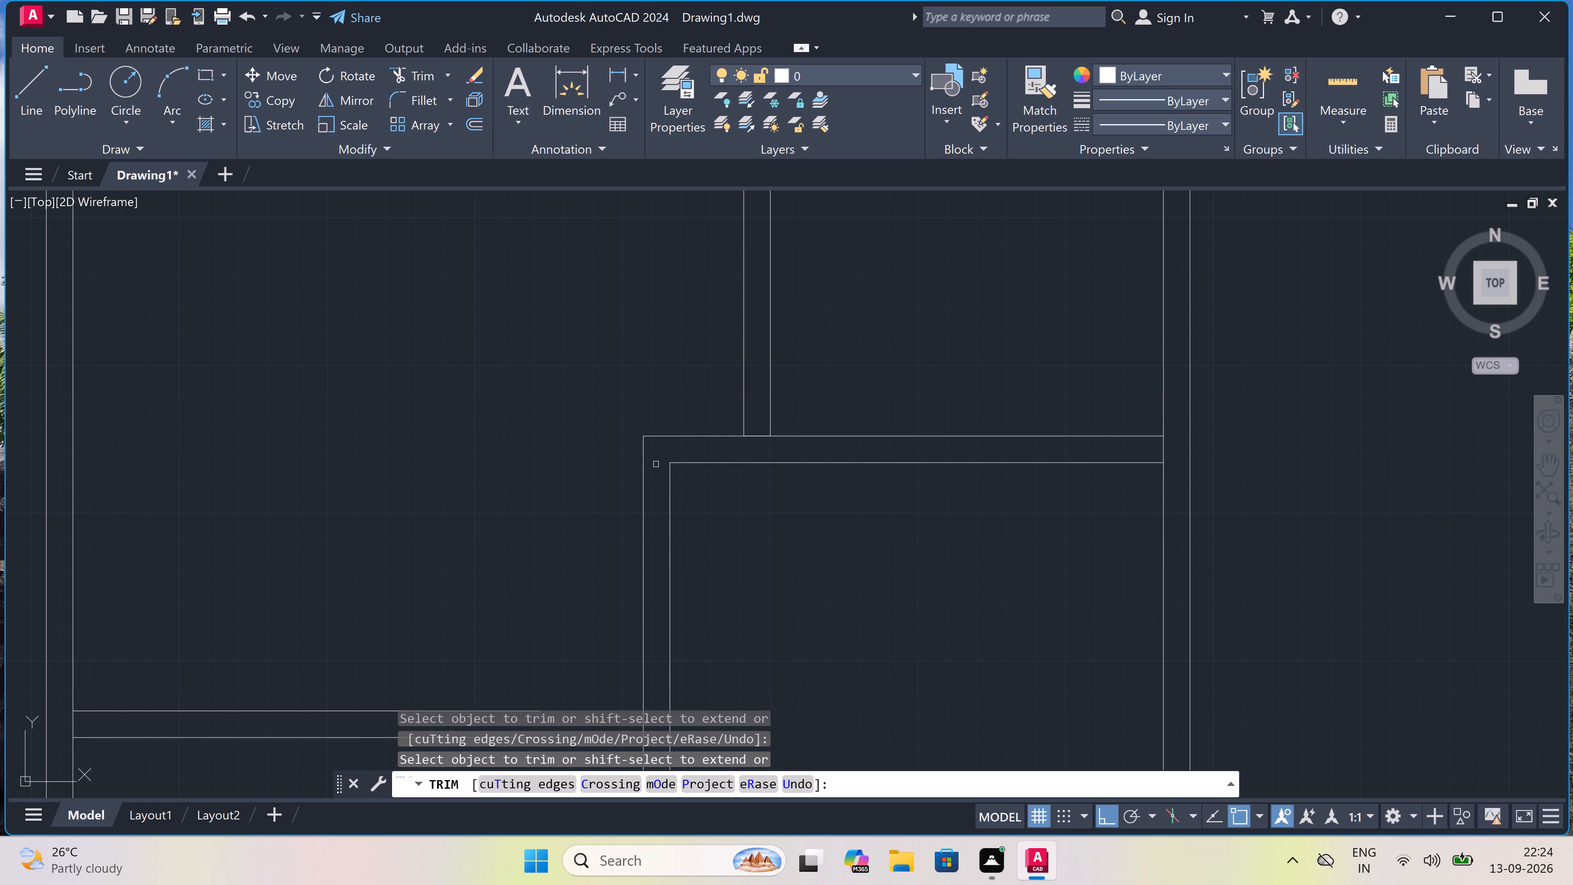
pyautogui.press('Escape')
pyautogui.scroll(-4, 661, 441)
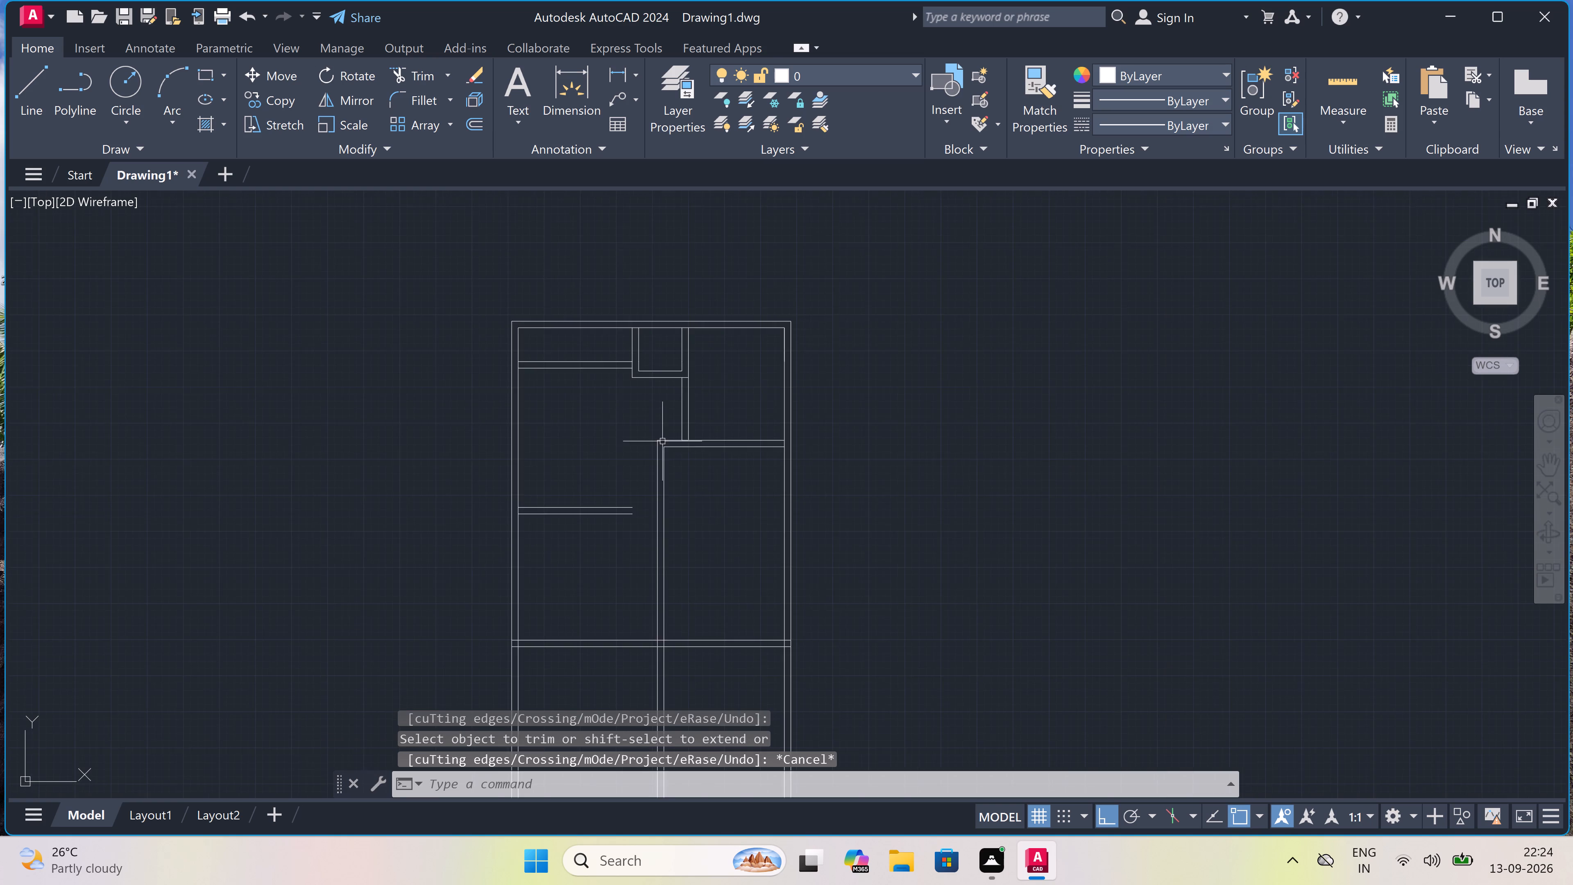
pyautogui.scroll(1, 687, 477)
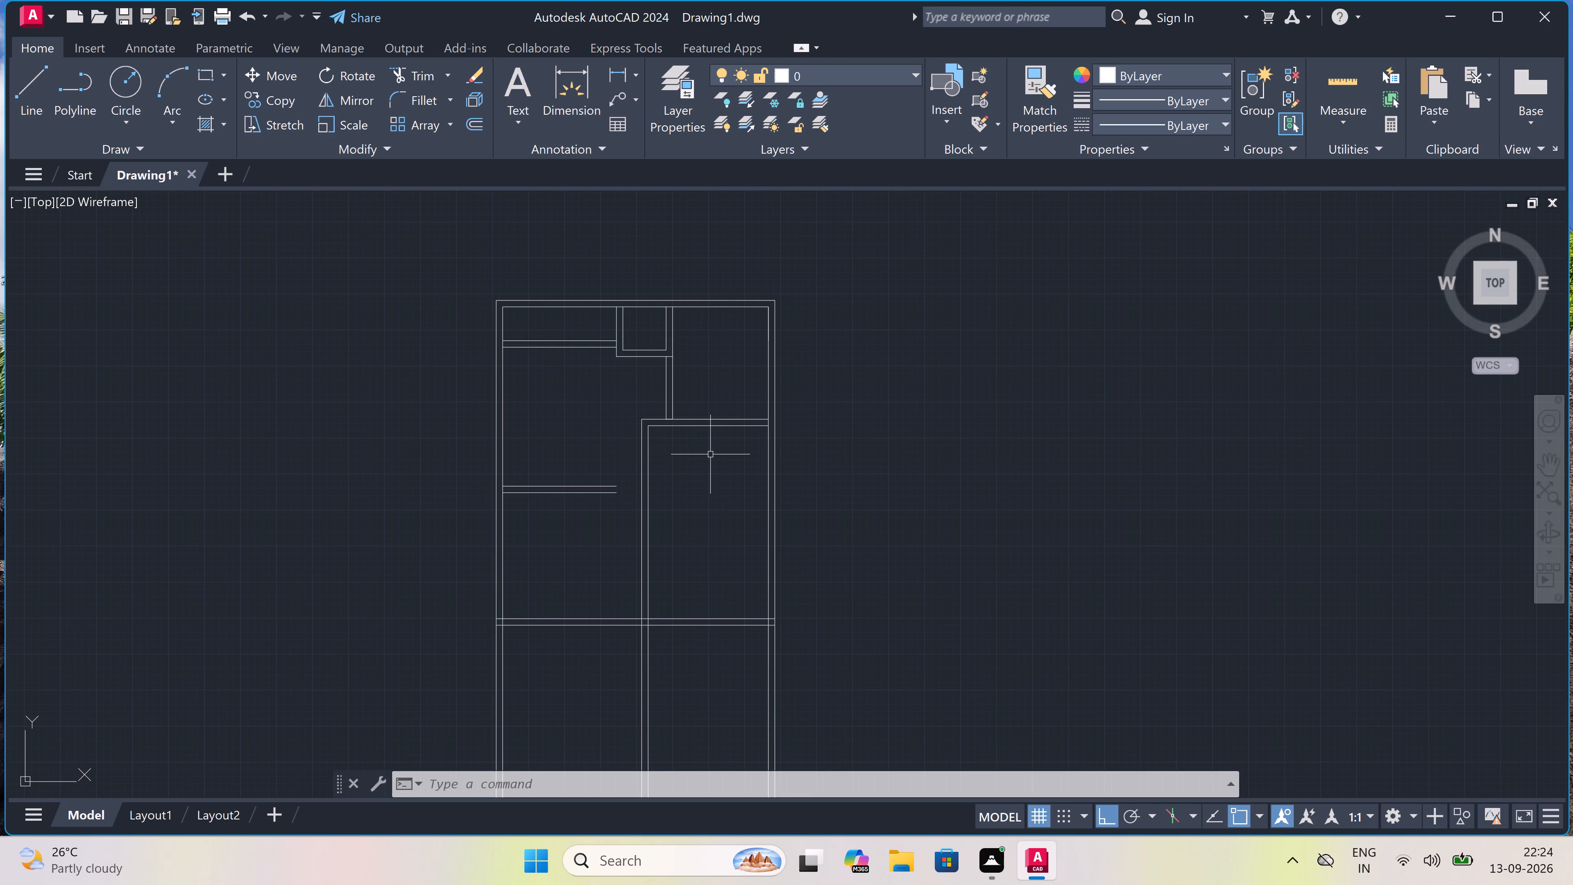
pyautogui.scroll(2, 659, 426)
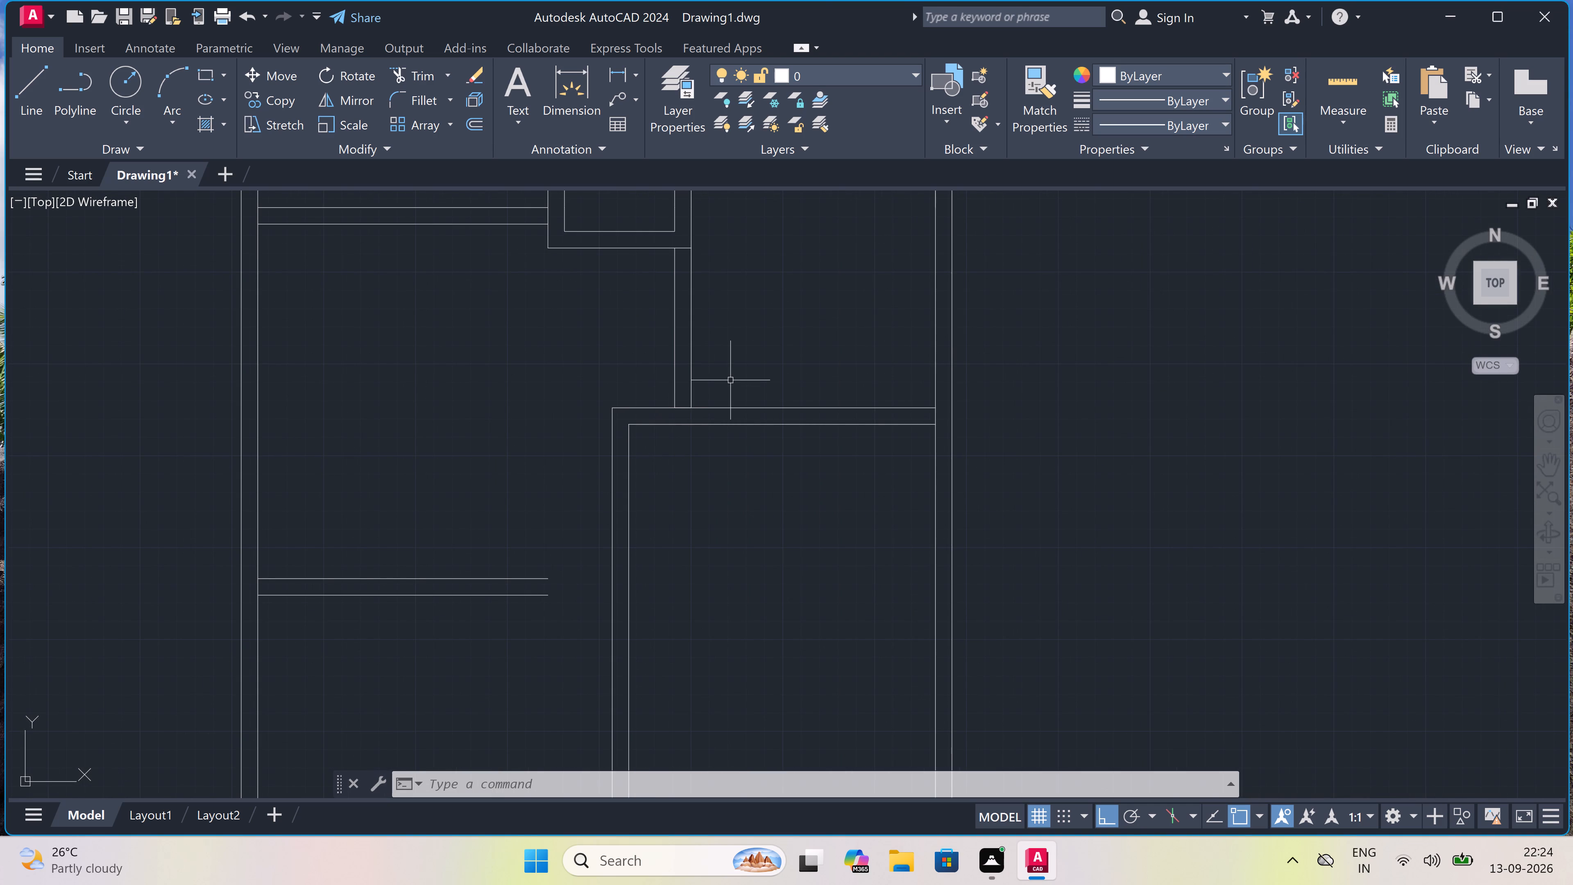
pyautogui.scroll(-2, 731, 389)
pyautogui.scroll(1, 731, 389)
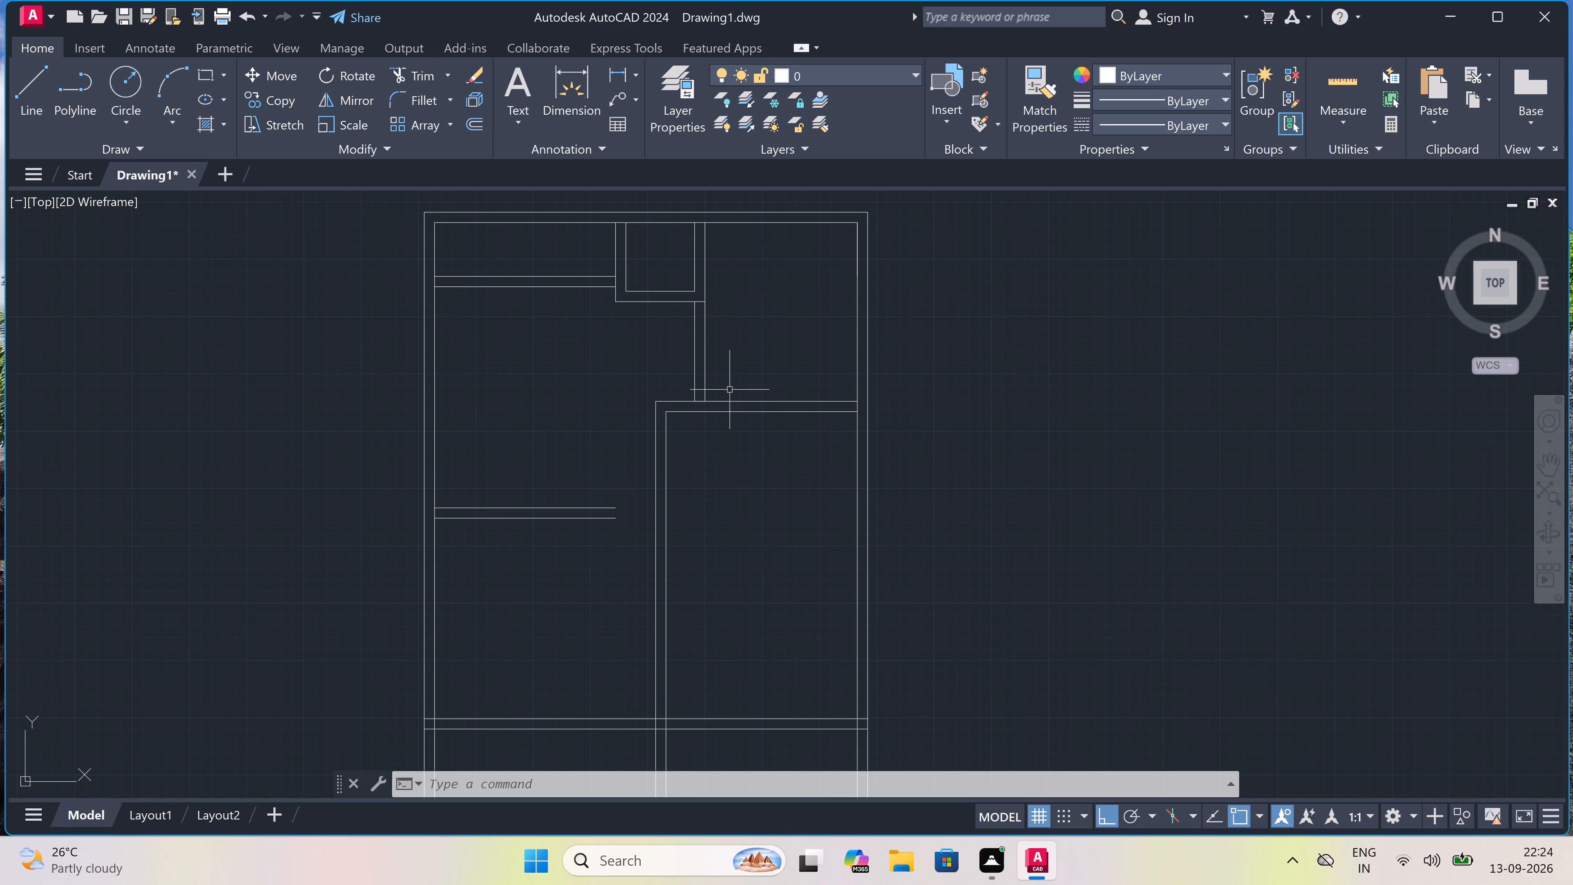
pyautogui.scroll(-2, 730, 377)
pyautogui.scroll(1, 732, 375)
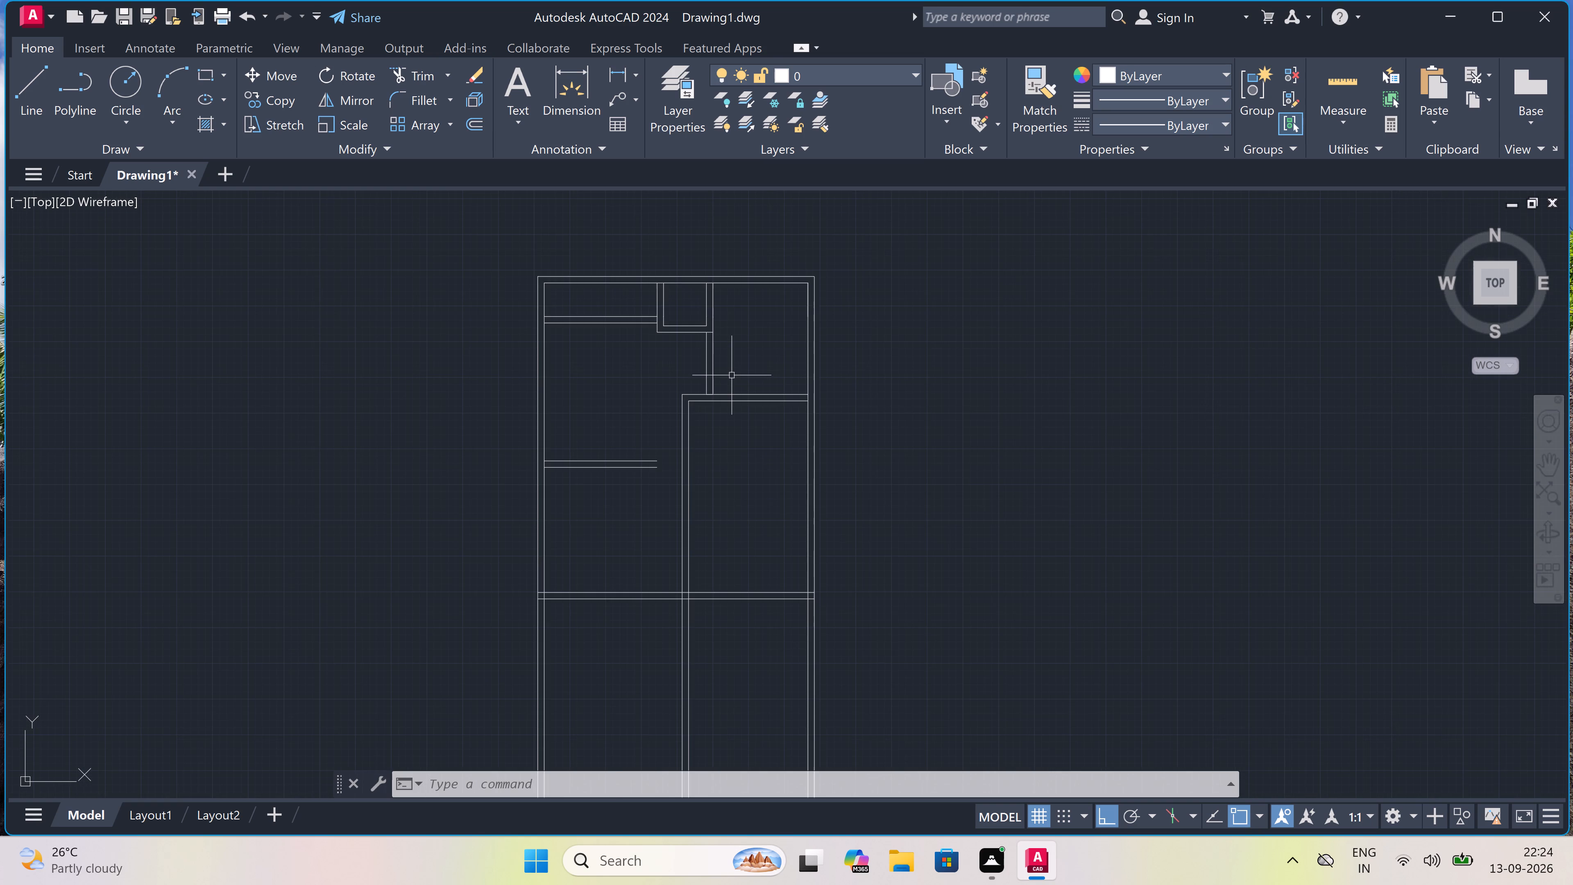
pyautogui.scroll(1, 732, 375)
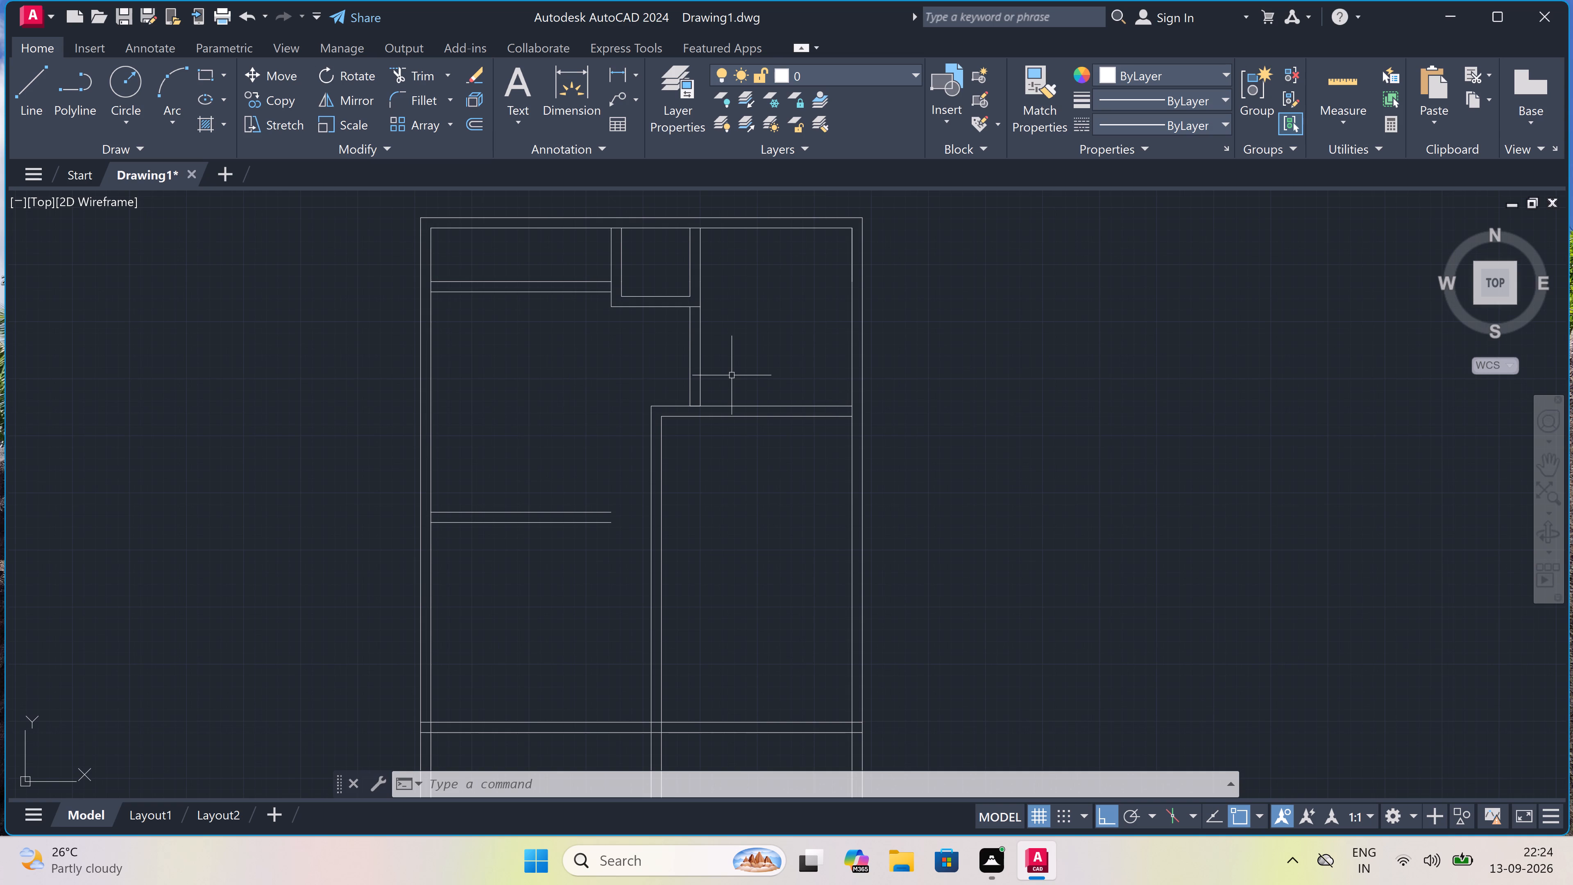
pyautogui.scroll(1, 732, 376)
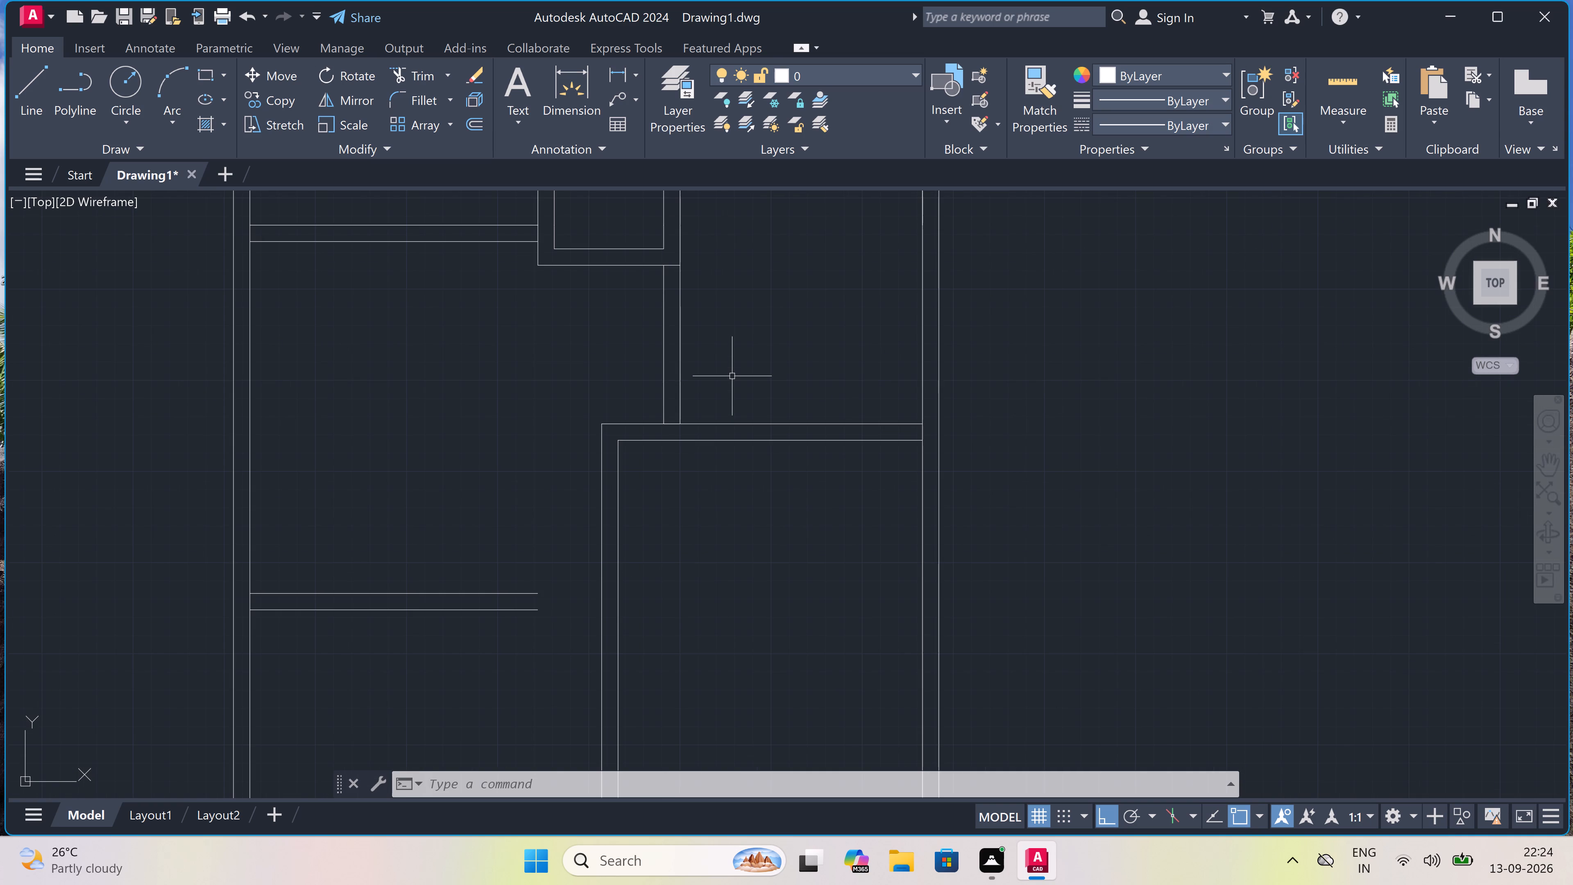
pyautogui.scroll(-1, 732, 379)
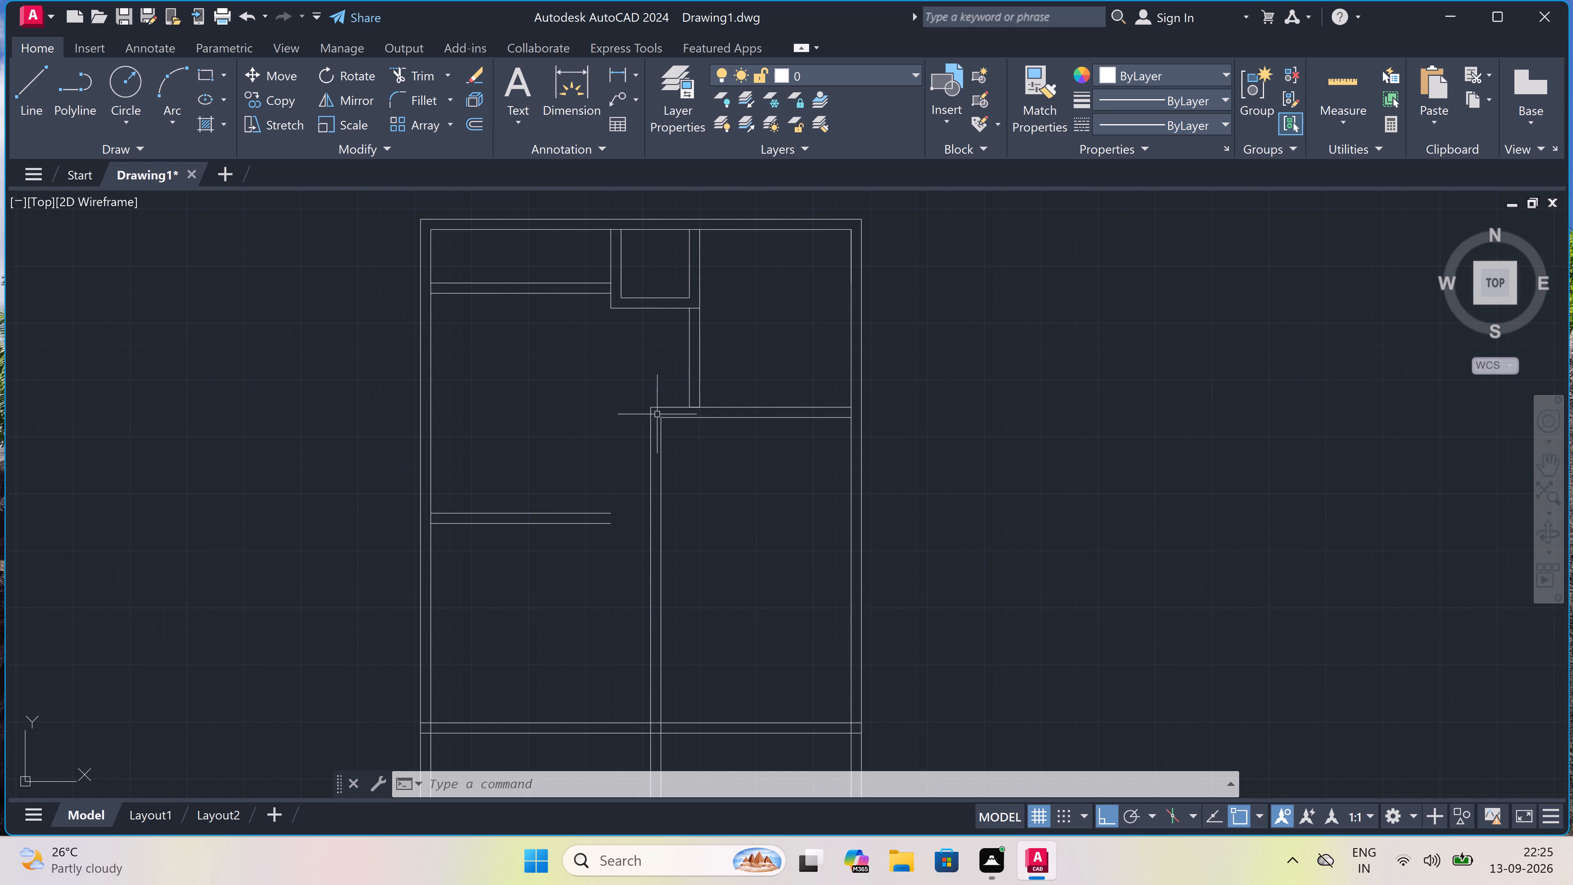
# Draw a 9" wide wall stub down from the small top room's outer lower-left corner and back up to its lower outer line.
pyautogui.press('l')
pyautogui.press('space')
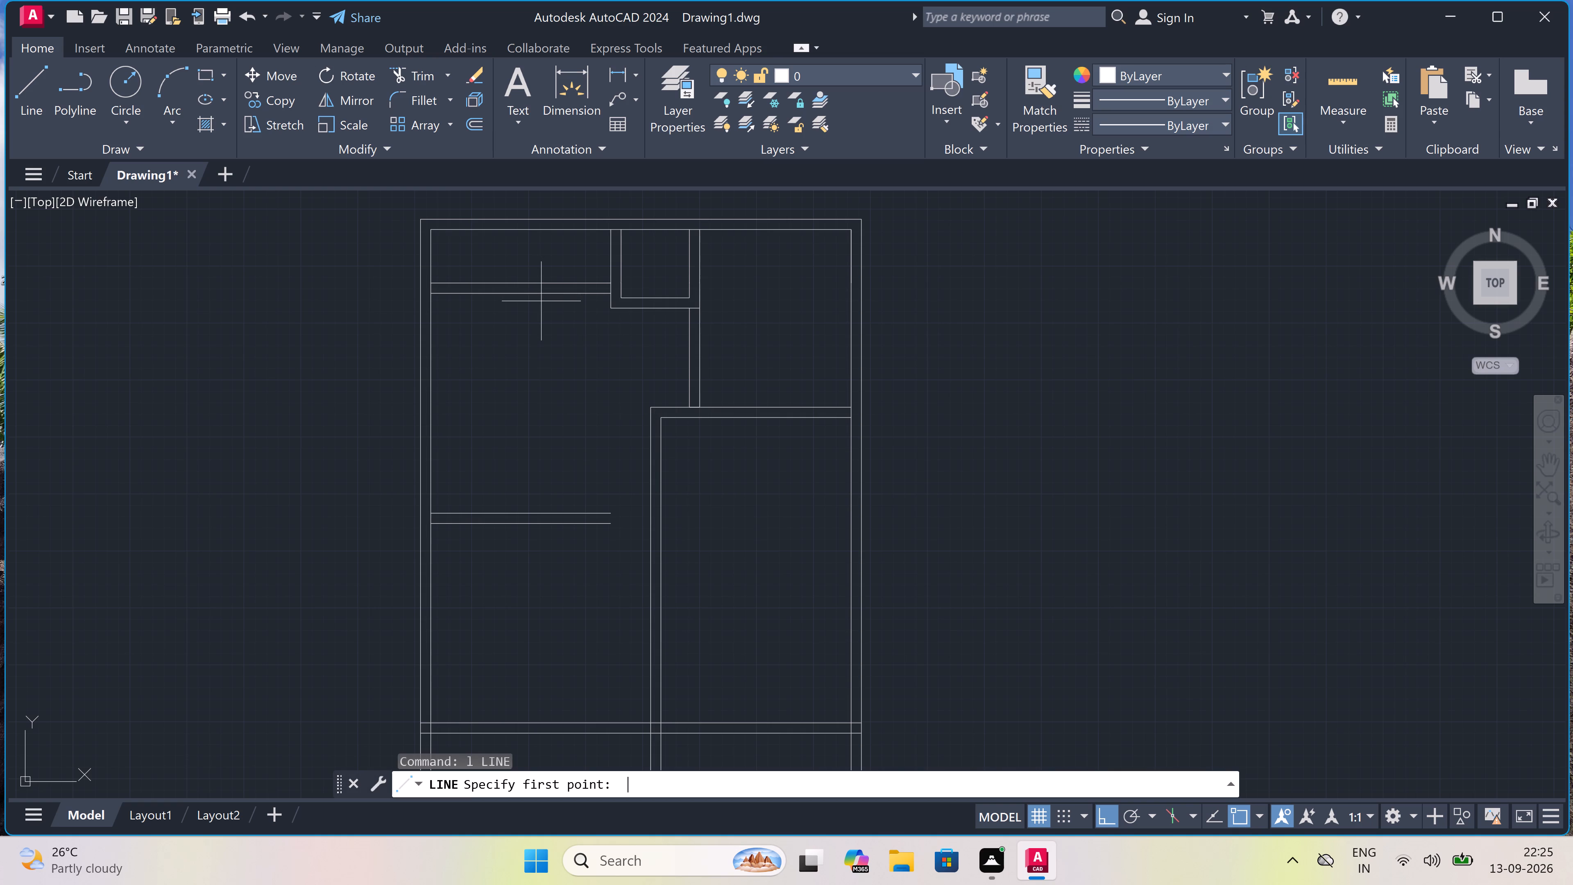
pyautogui.scroll(1, 619, 306)
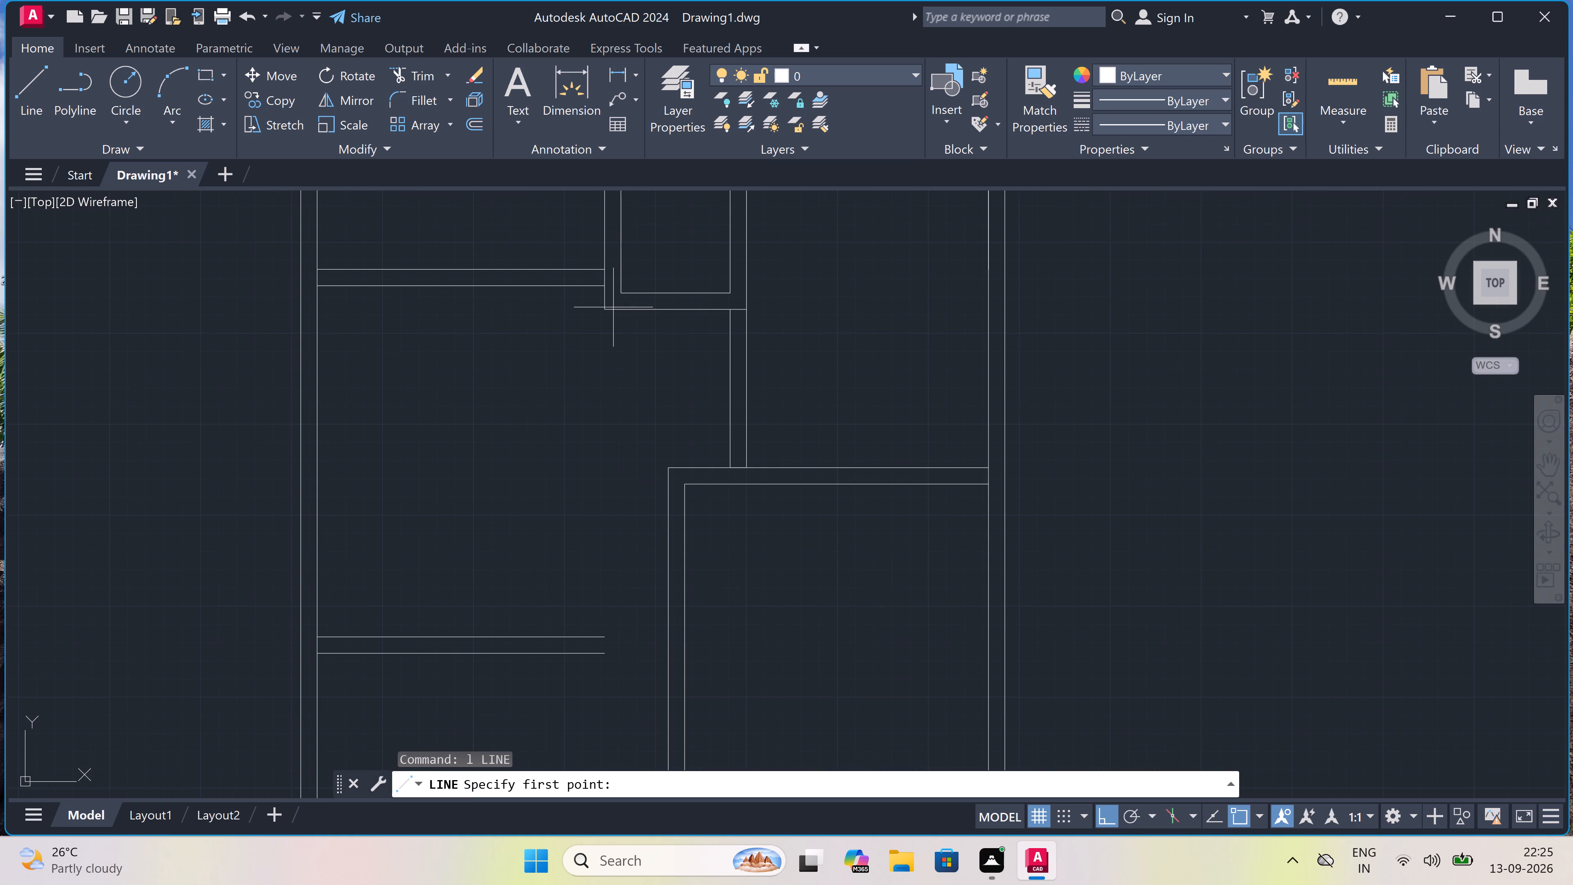
pyautogui.moveTo(604, 307); pyautogui.dragTo(602, 313)
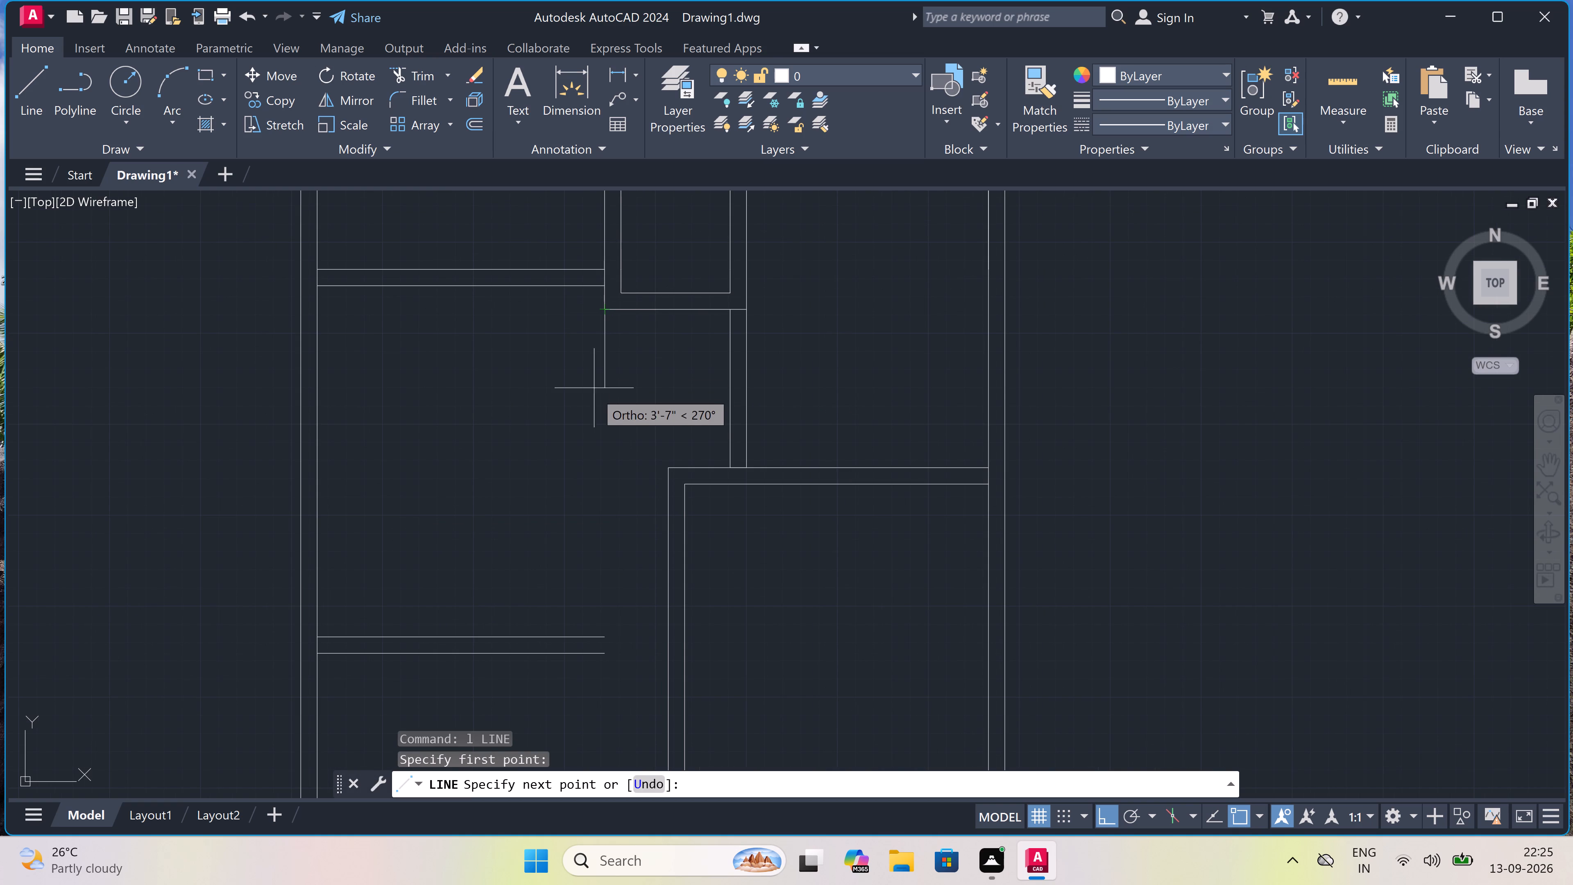
pyautogui.click(600, 398)
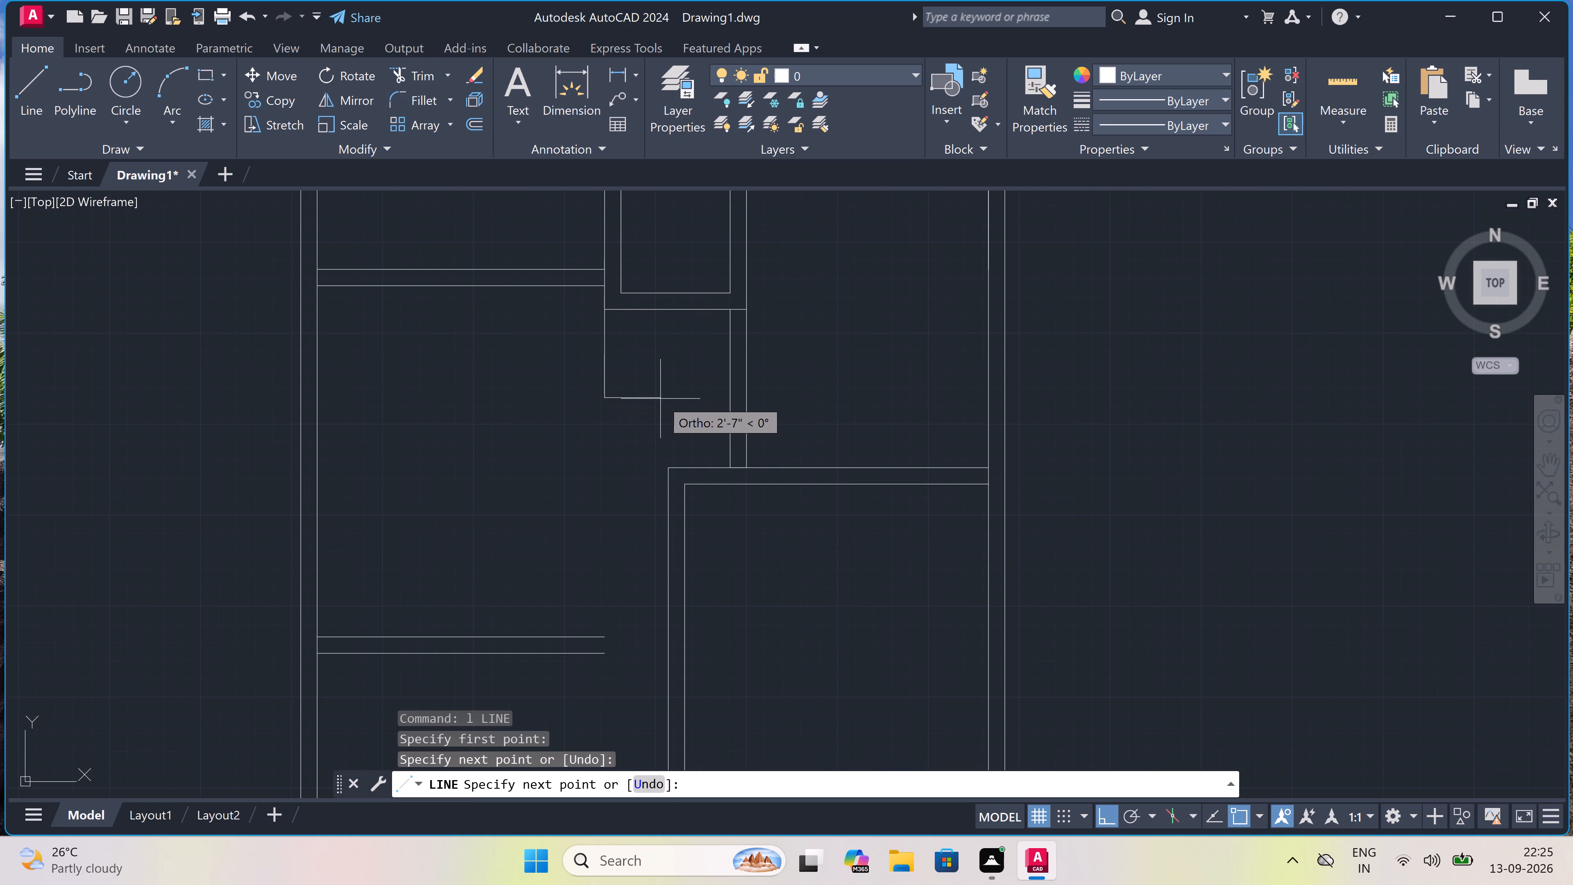
pyautogui.press('9')
pyautogui.write('"')
pyautogui.press('space')
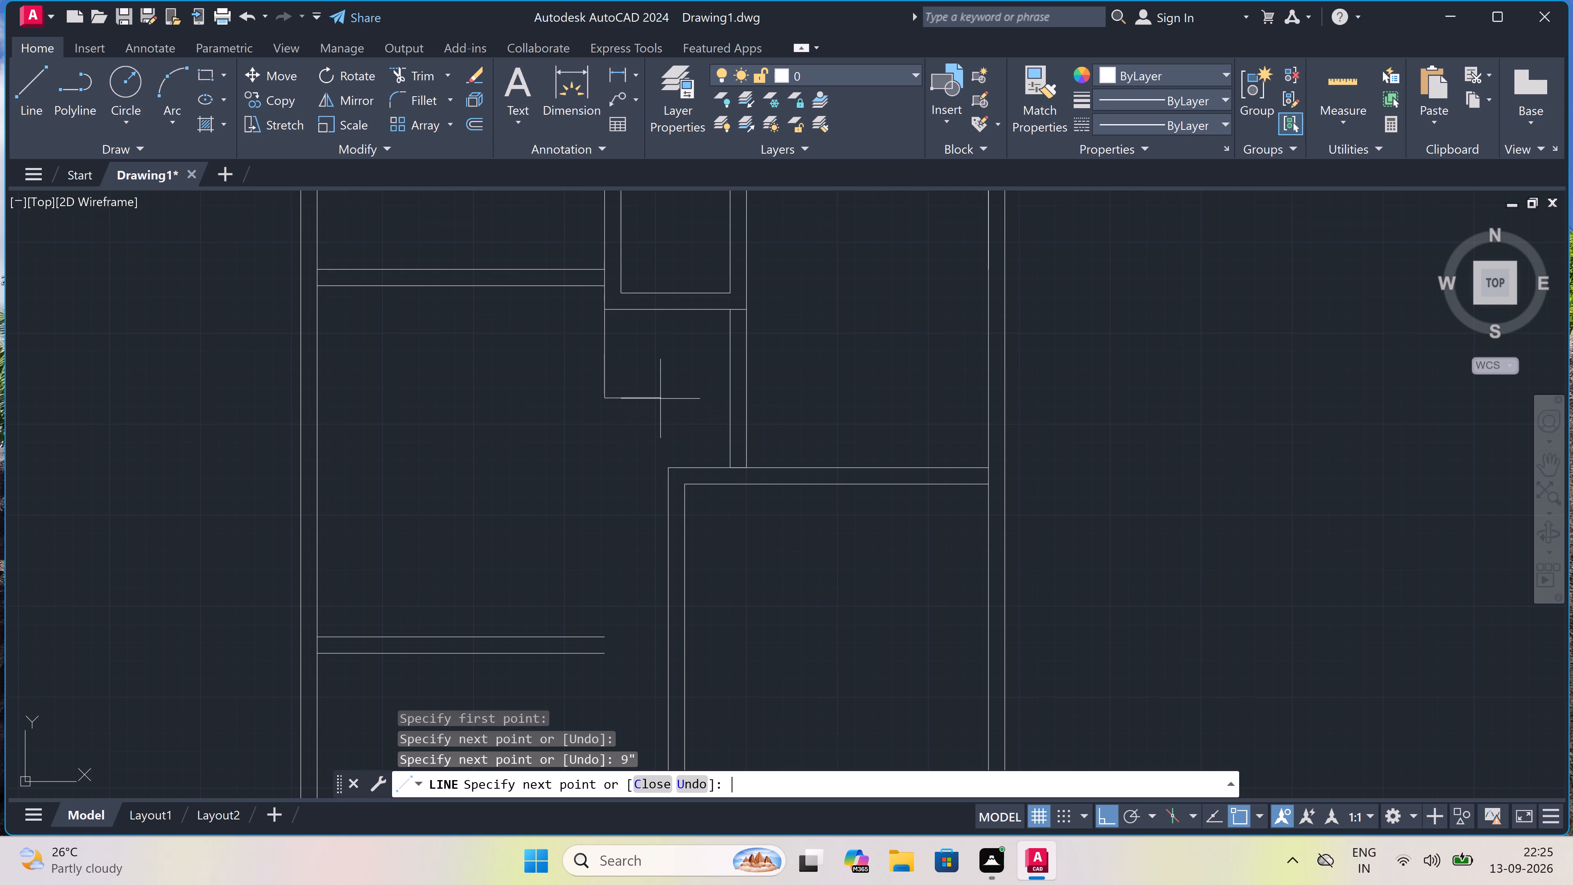
pyautogui.click(623, 312)
pyautogui.press('Escape')
# Trim the small room's lower outer line where it crosses the top of the new wall stub.
pyautogui.write('tr')
pyautogui.press('space')
pyautogui.click(616, 309)
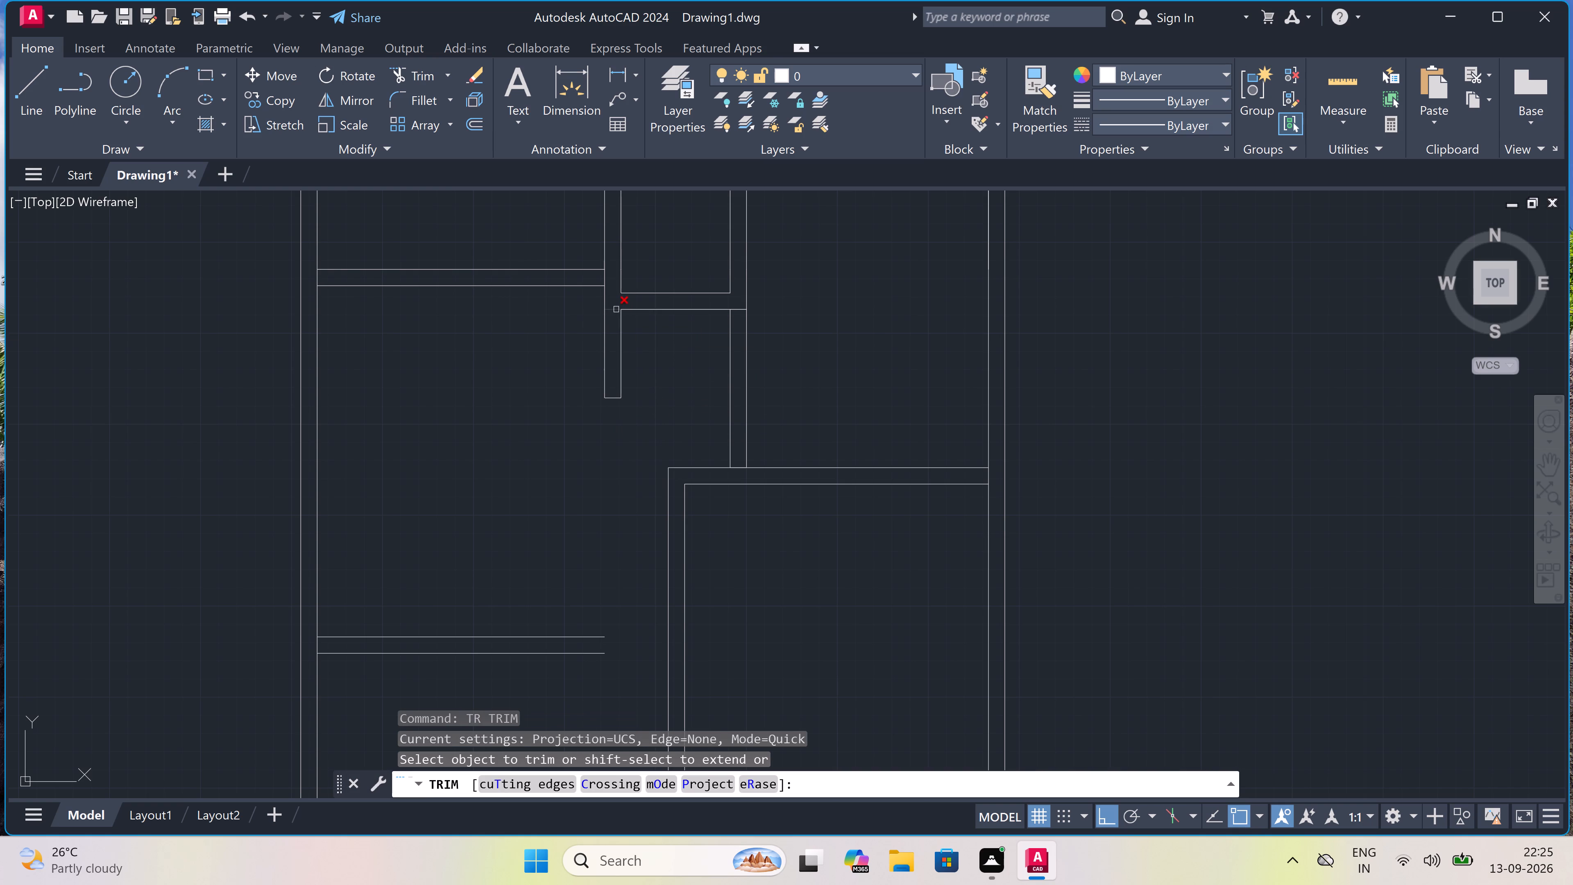
pyautogui.press('Escape')
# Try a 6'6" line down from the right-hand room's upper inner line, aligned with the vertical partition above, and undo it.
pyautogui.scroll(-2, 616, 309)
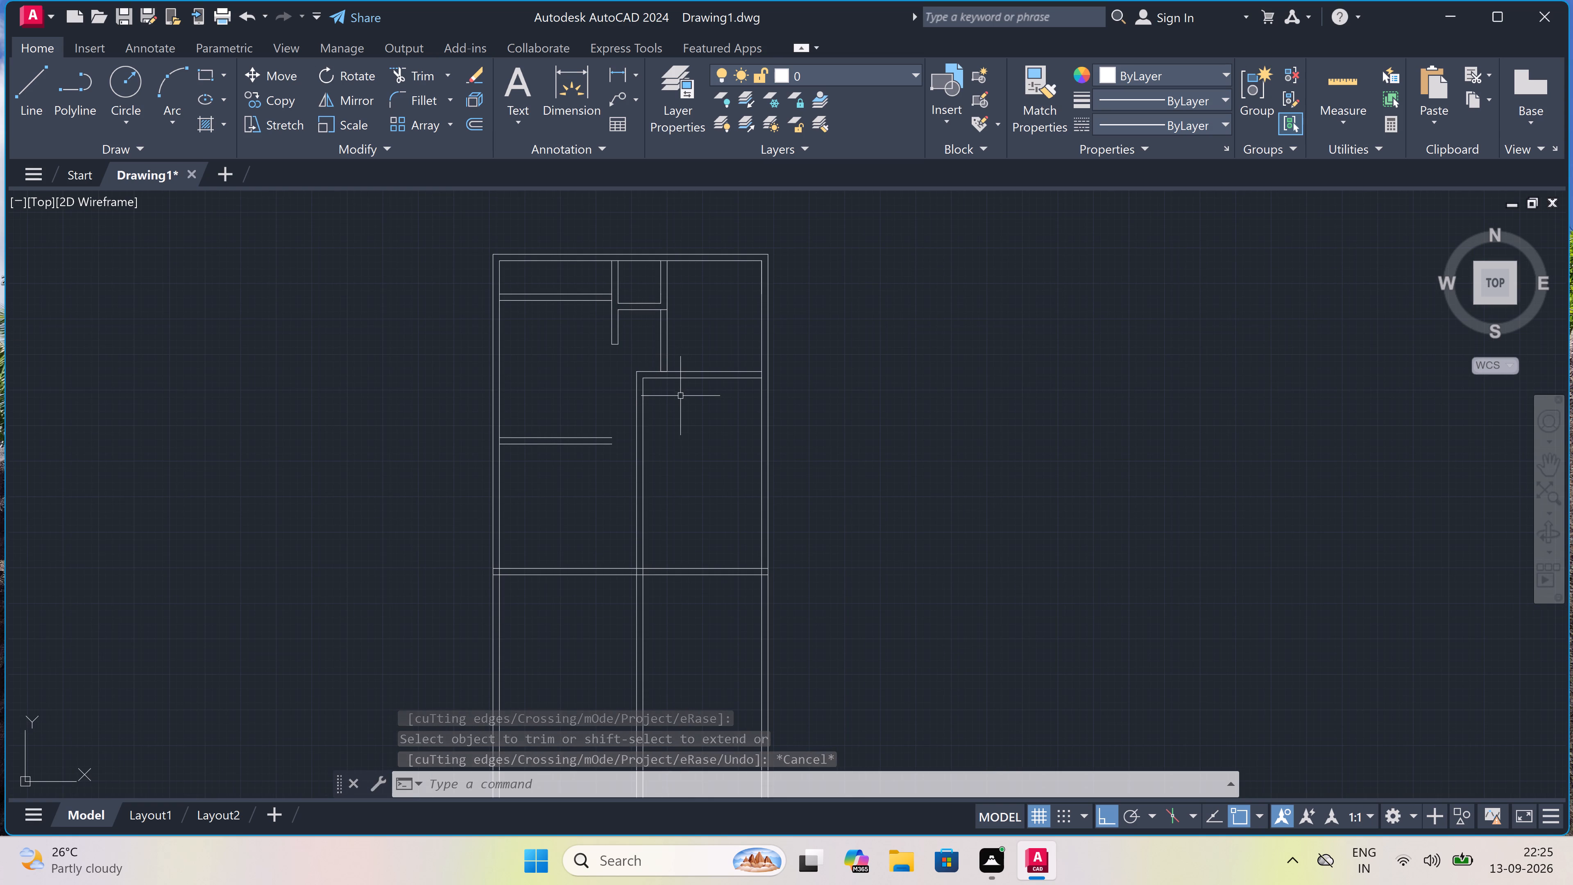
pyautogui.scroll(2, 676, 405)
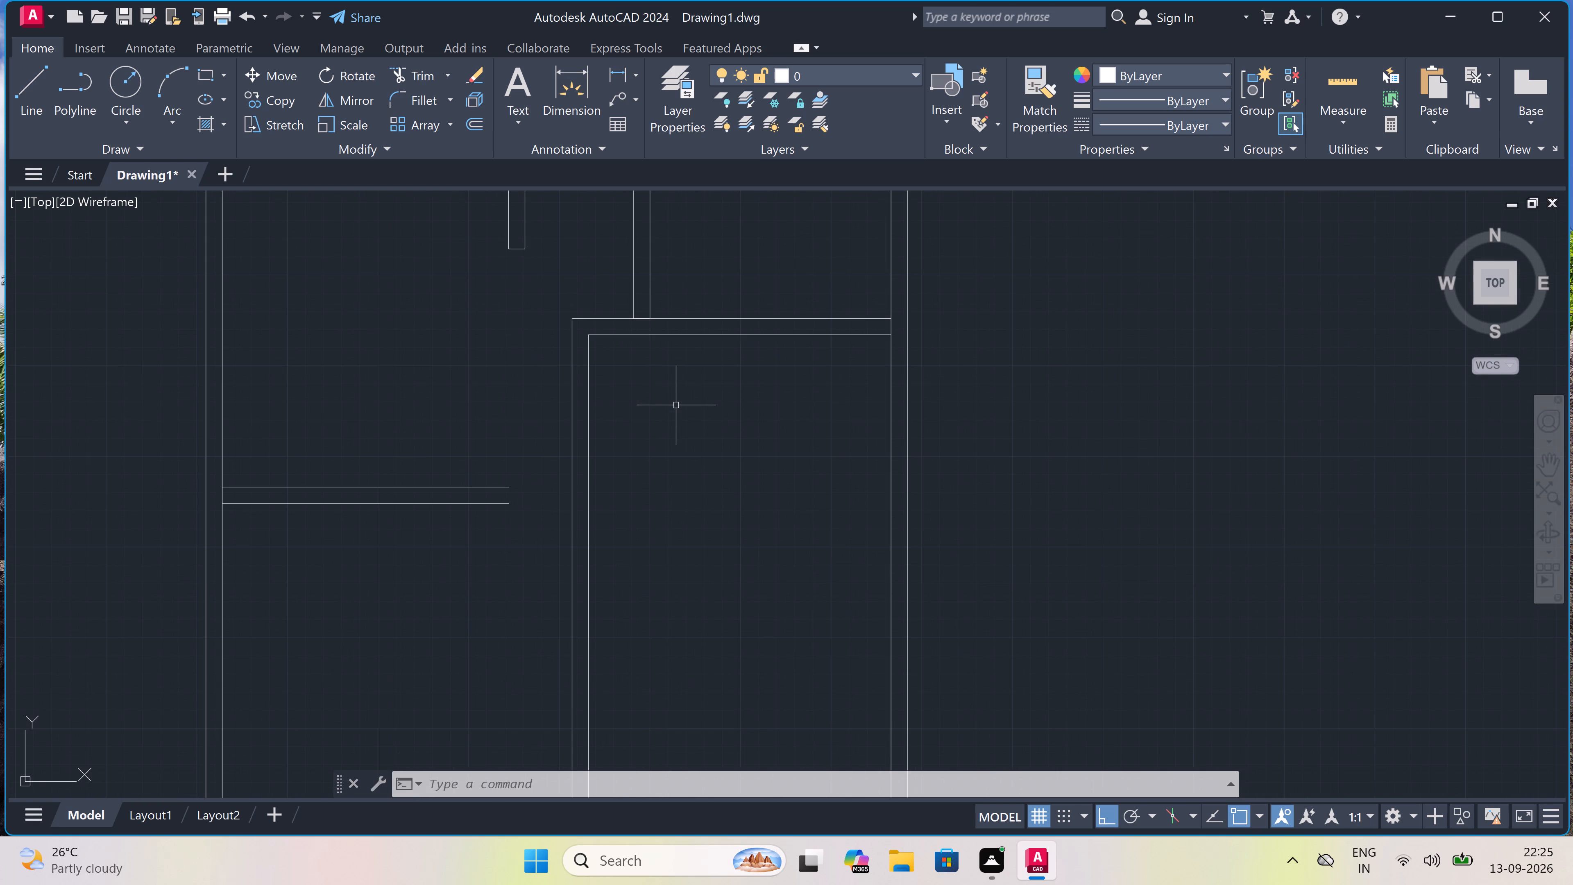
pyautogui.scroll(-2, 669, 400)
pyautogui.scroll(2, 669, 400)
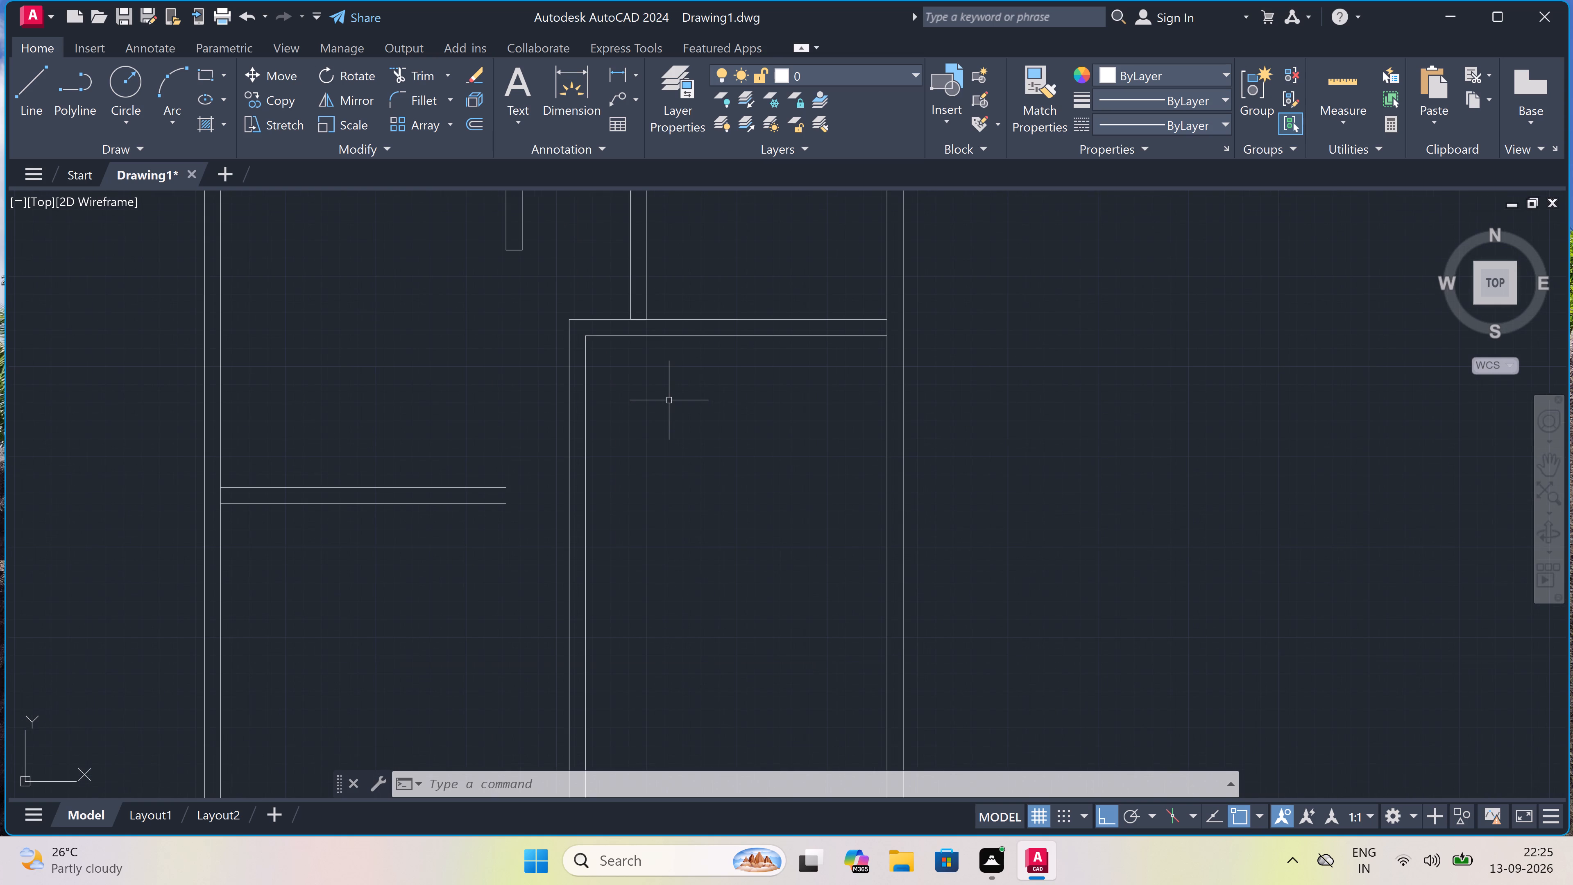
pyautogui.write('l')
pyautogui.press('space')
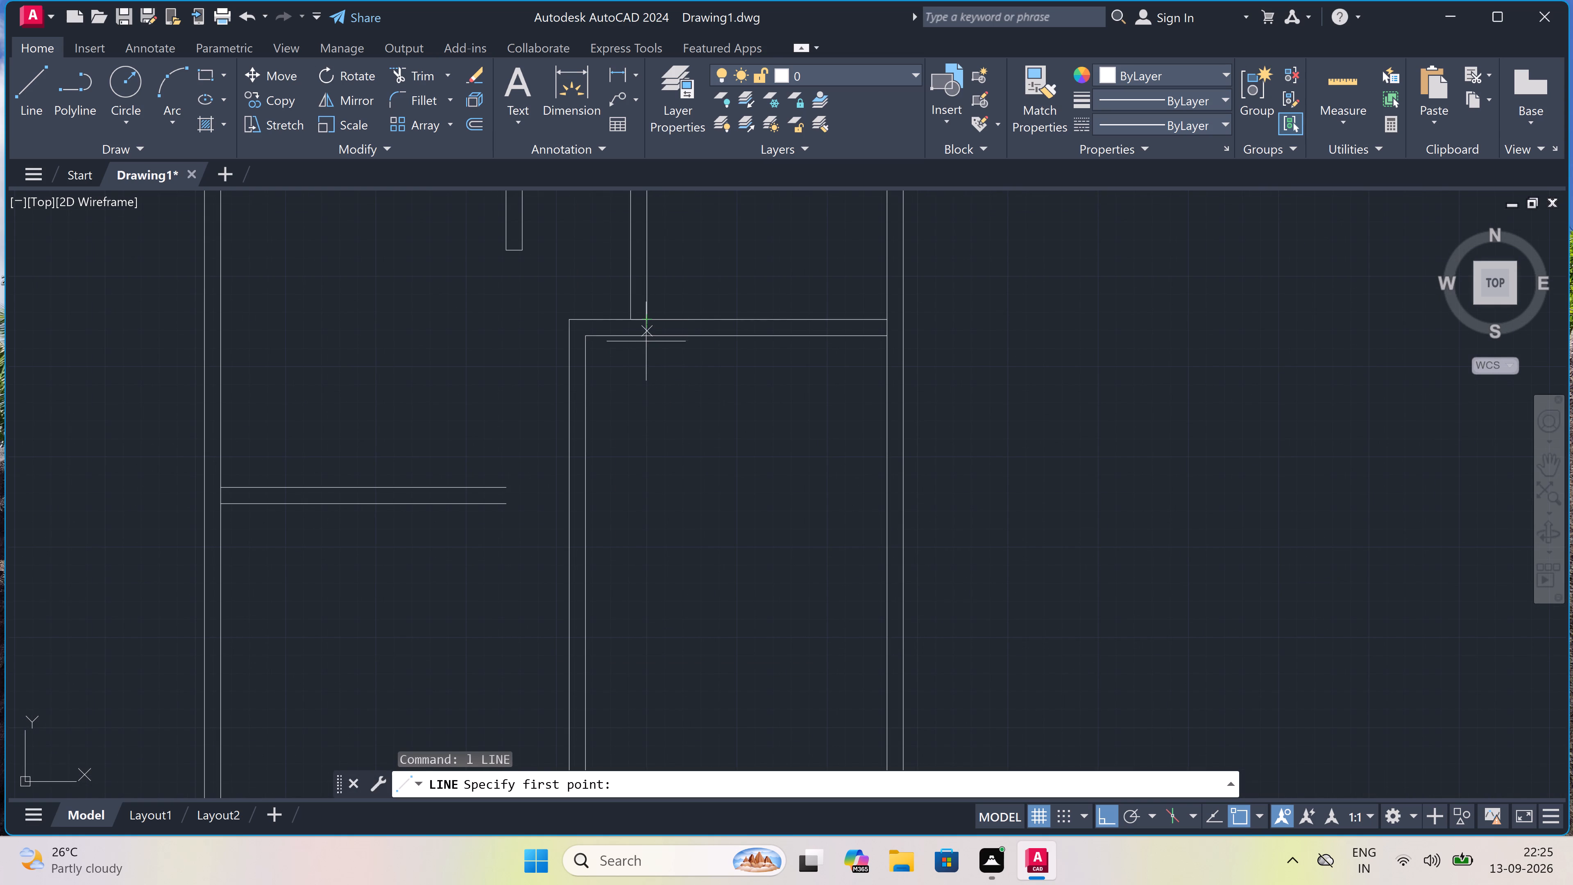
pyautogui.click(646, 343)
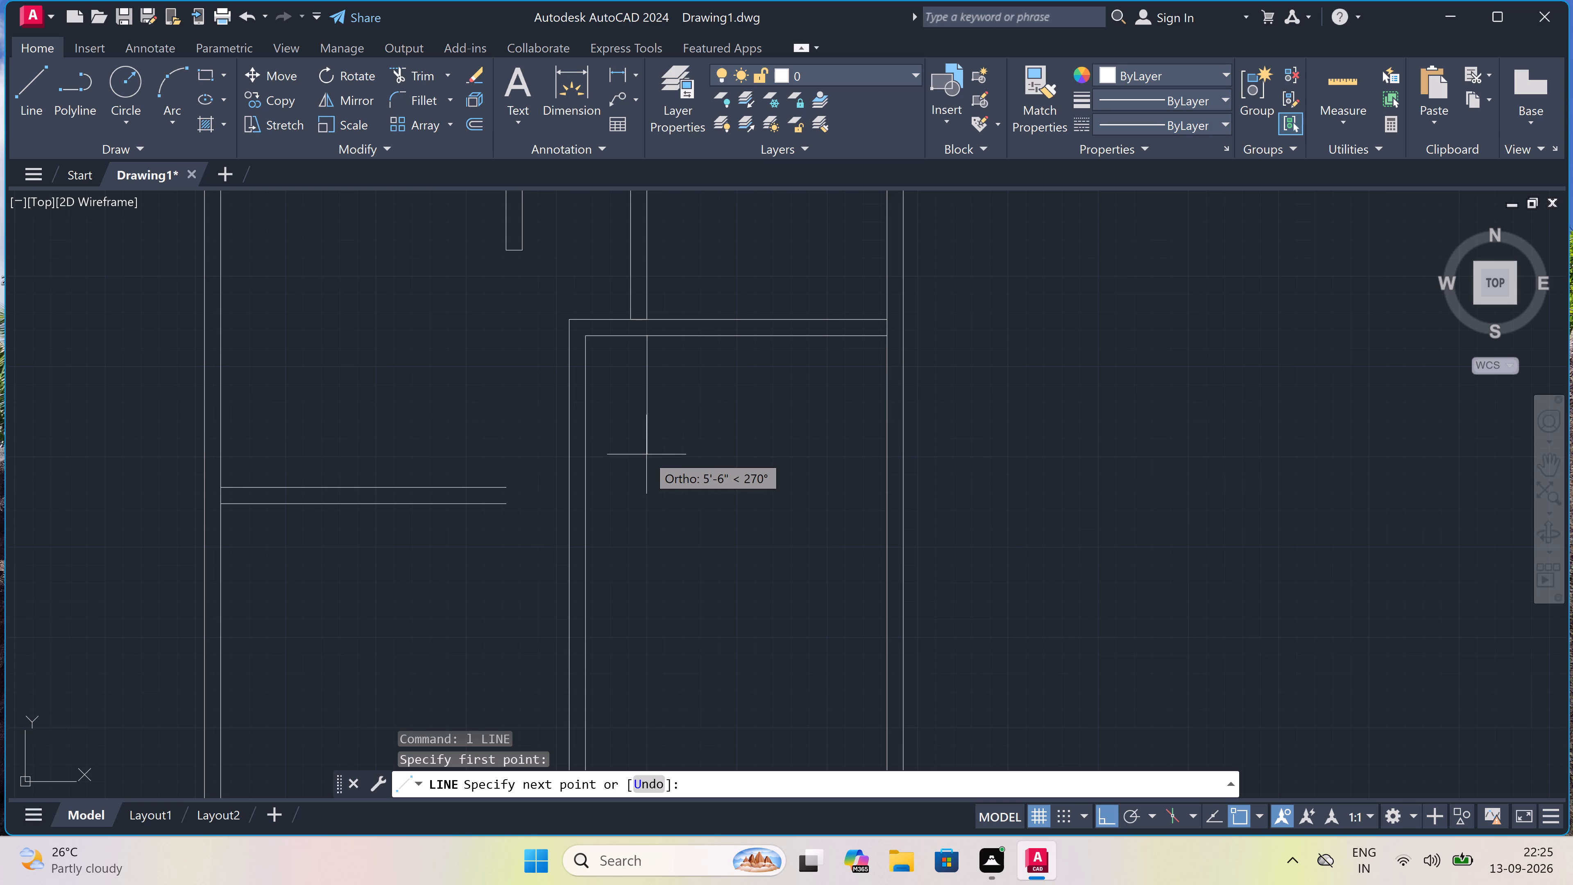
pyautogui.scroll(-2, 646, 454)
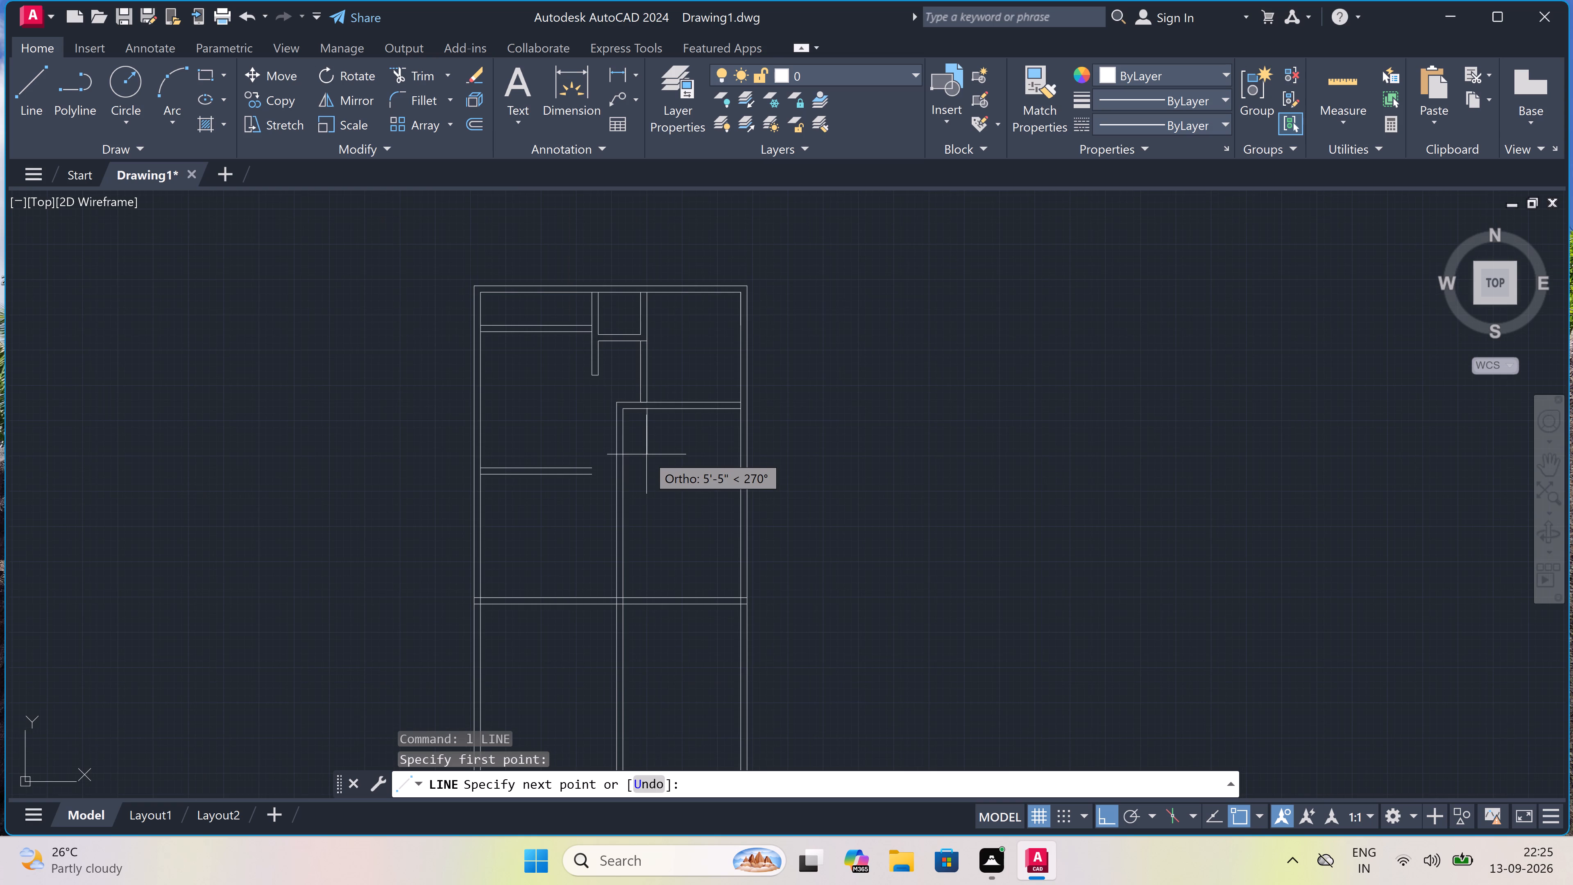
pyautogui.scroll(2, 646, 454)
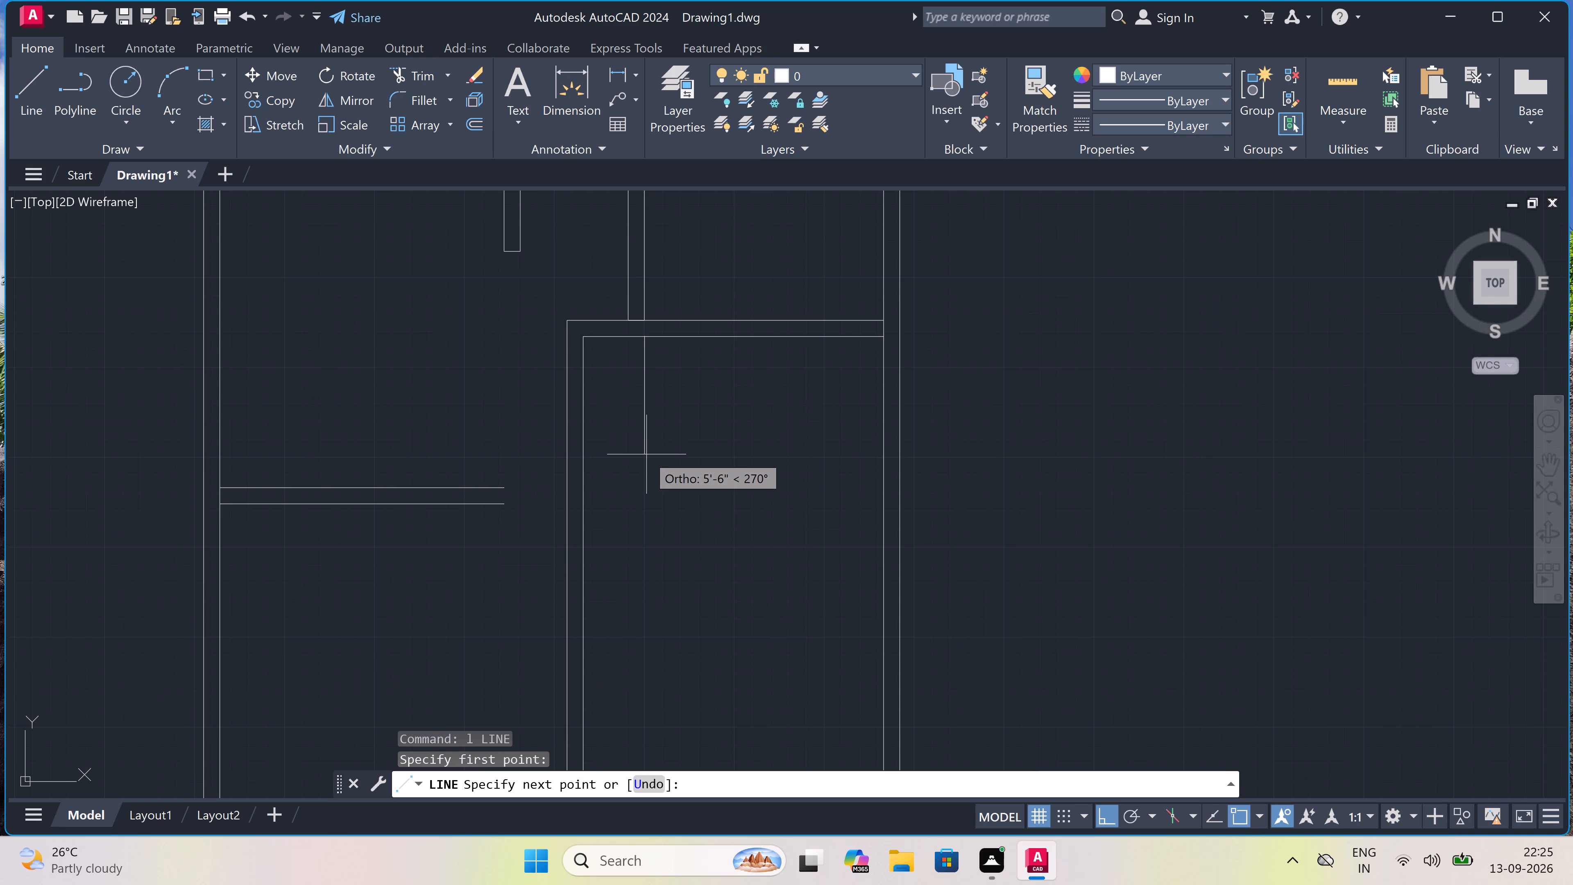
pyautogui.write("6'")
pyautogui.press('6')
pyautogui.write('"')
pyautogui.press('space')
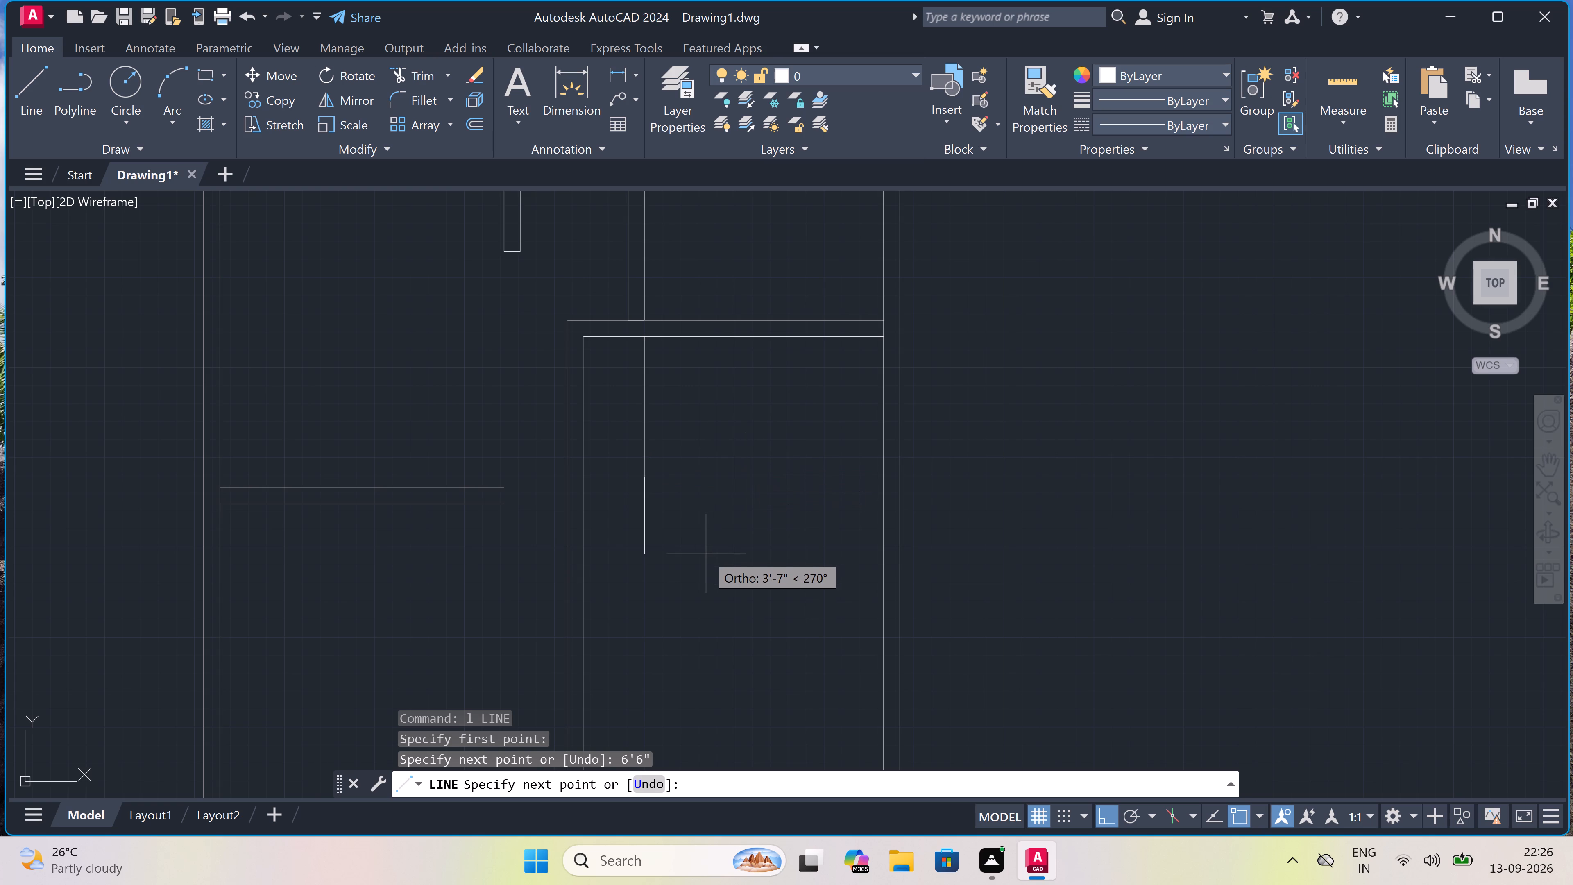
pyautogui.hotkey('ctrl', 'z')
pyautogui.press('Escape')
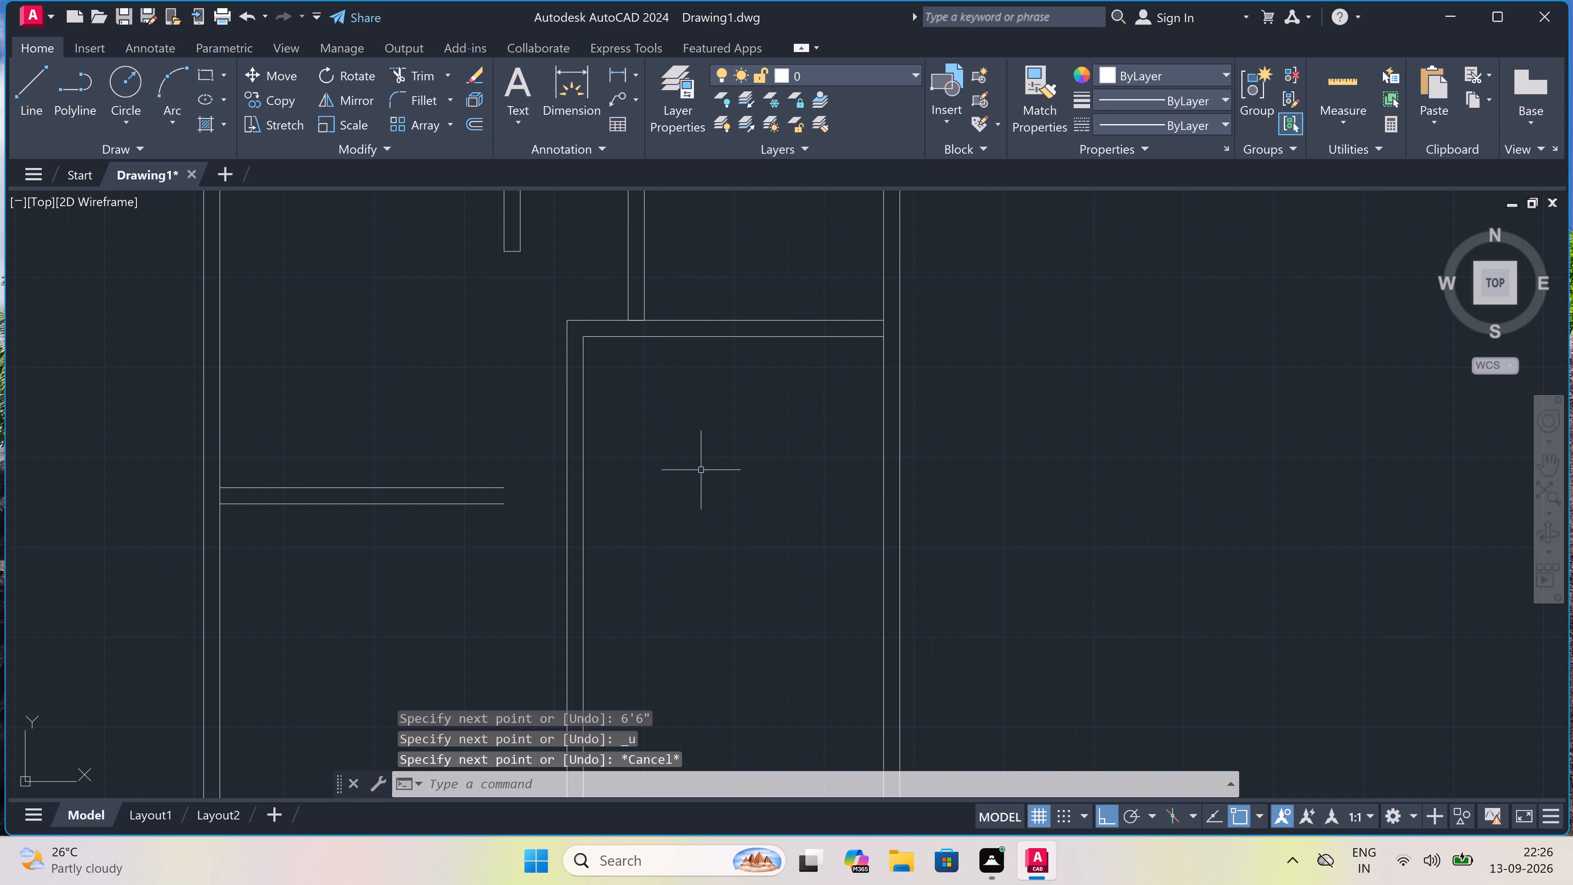
# Draw two lines continuing the left room's lower horizontal wall from its open ends to the right outer wall's inner line.
pyautogui.scroll(-2, 702, 434)
pyautogui.scroll(3, 685, 467)
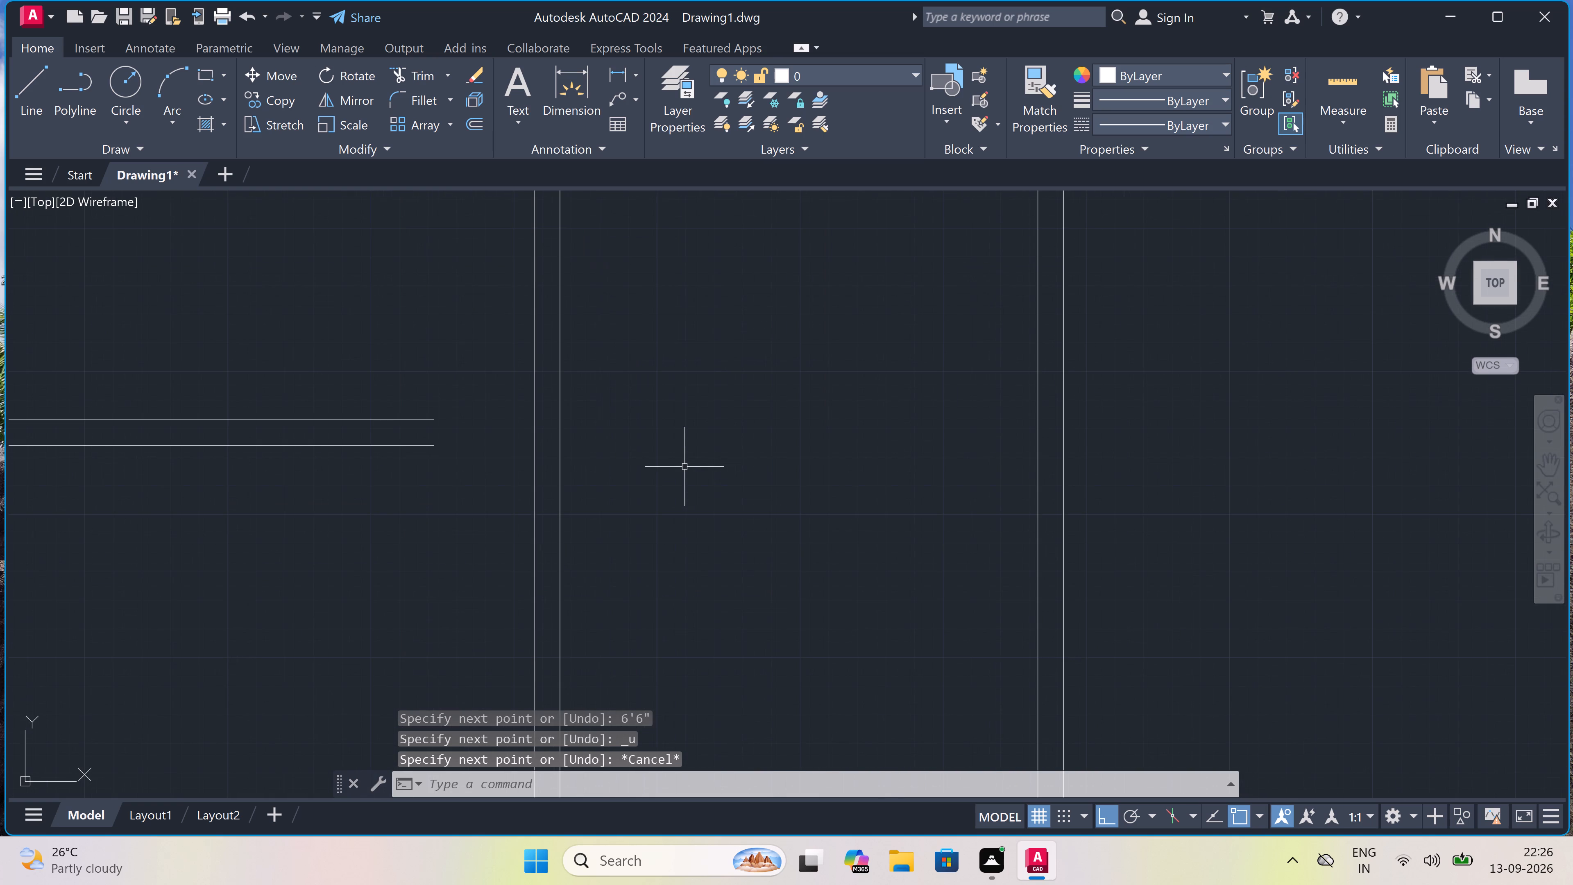
pyautogui.scroll(-1, 685, 467)
pyautogui.press('l')
pyautogui.press('space')
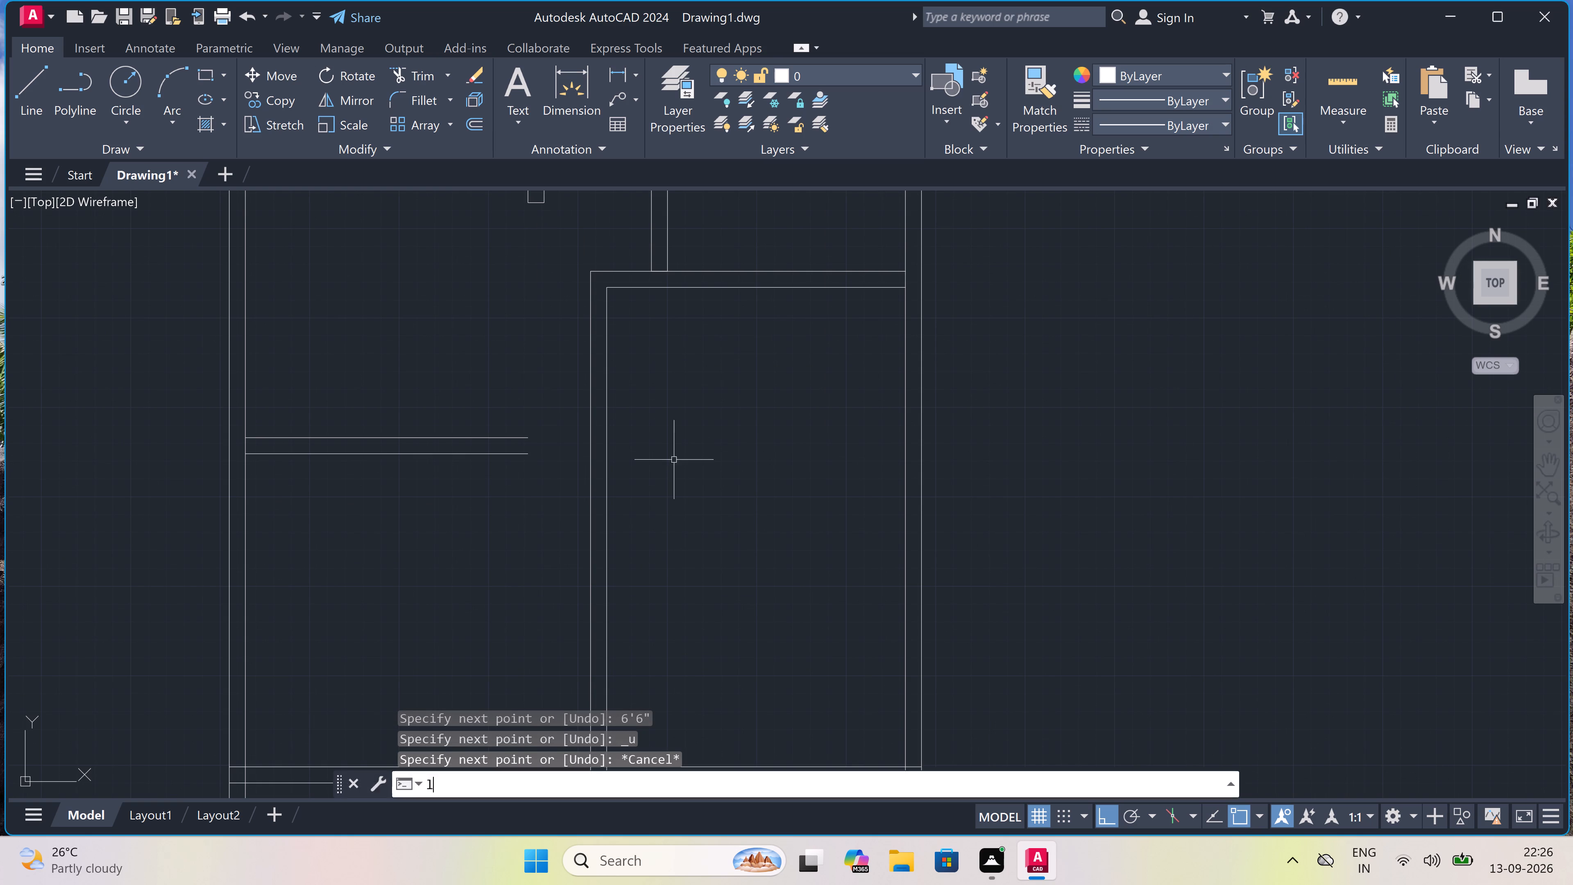
pyautogui.moveTo(529, 437); pyautogui.dragTo(530, 437)
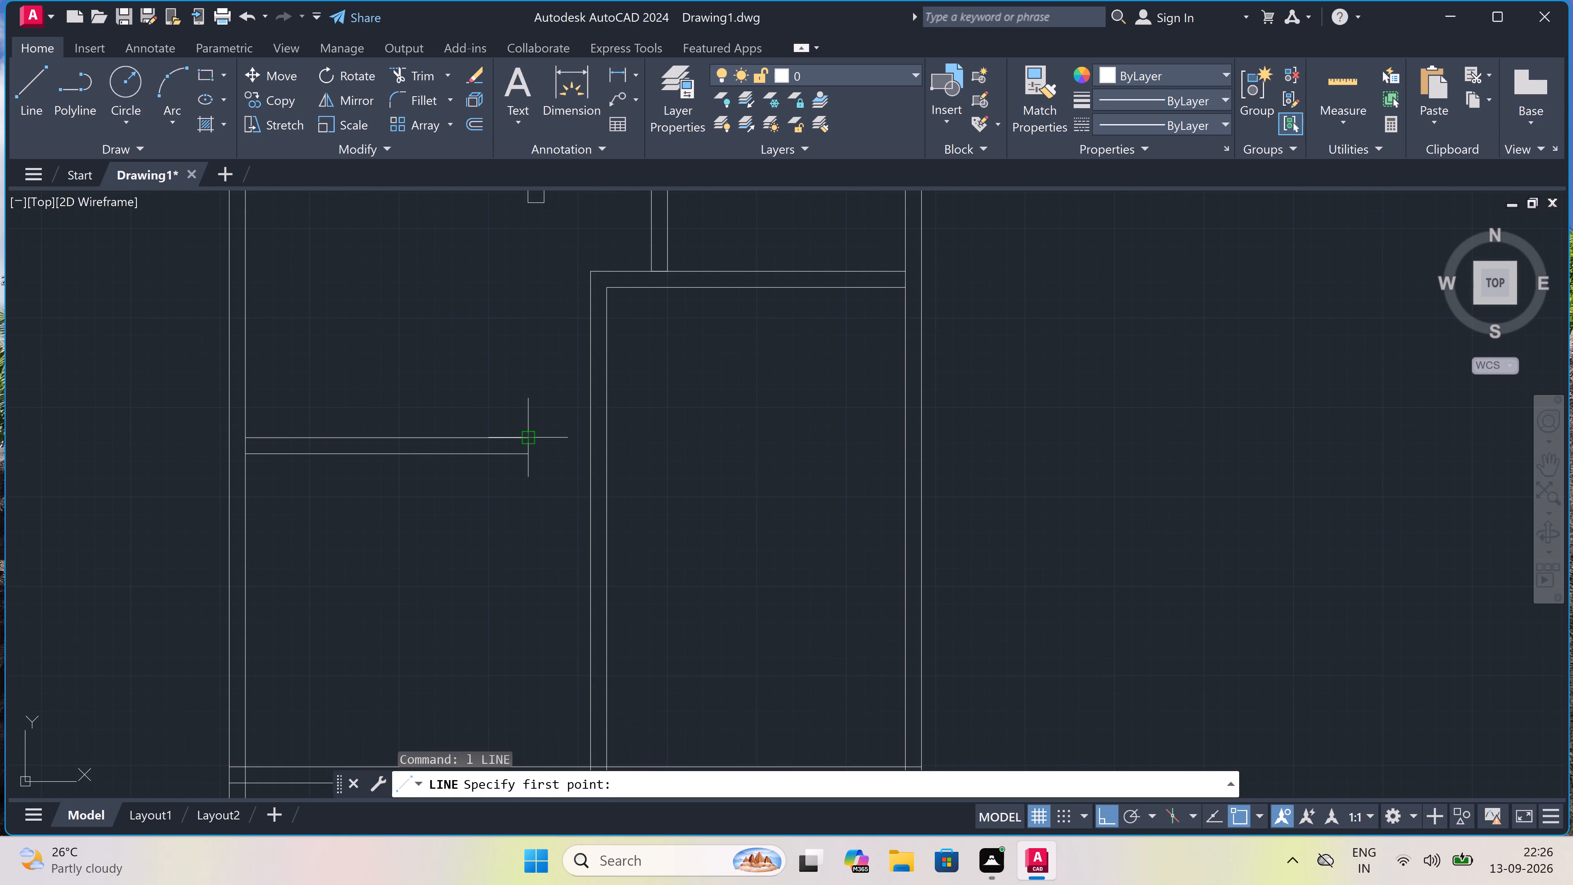
pyautogui.moveTo(530, 437); pyautogui.dragTo(540, 439)
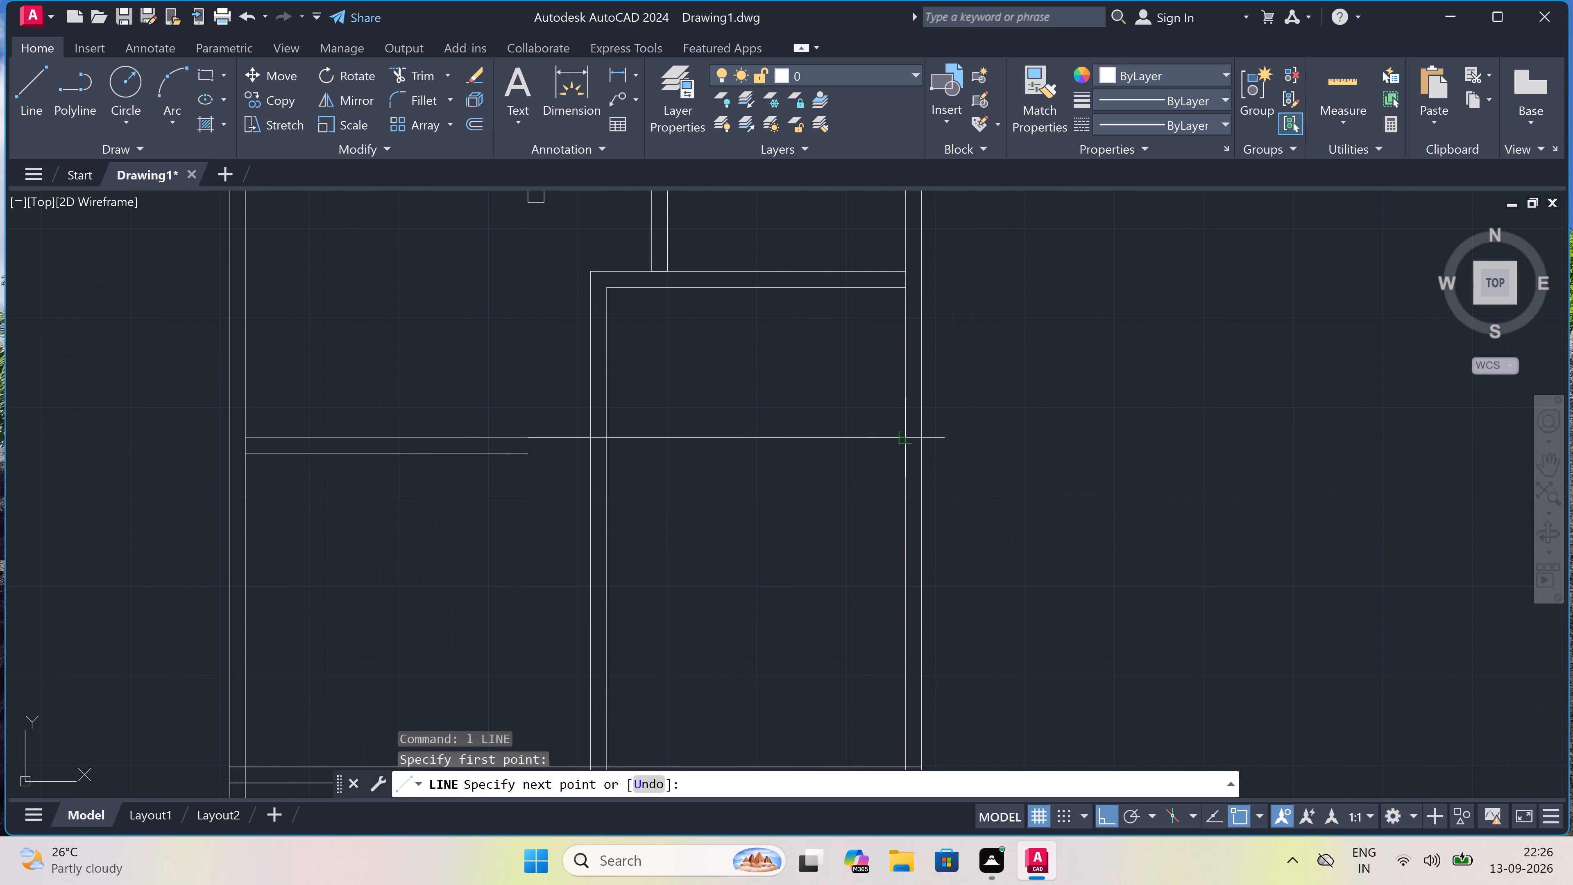
pyautogui.click(902, 434)
pyautogui.press('Escape')
pyautogui.press('space')
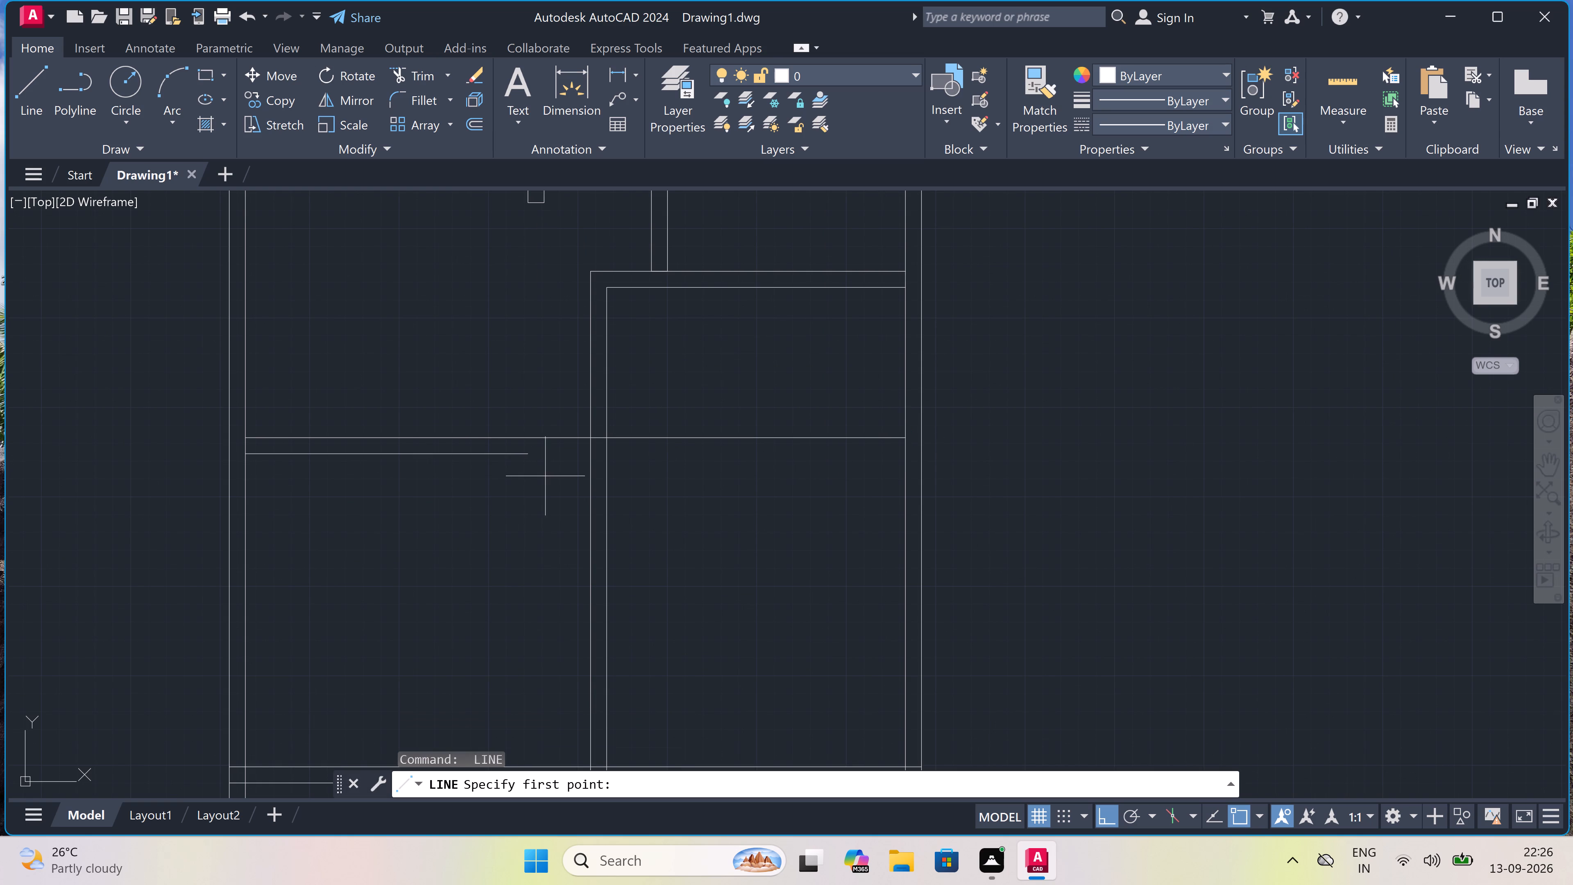
pyautogui.click(529, 455)
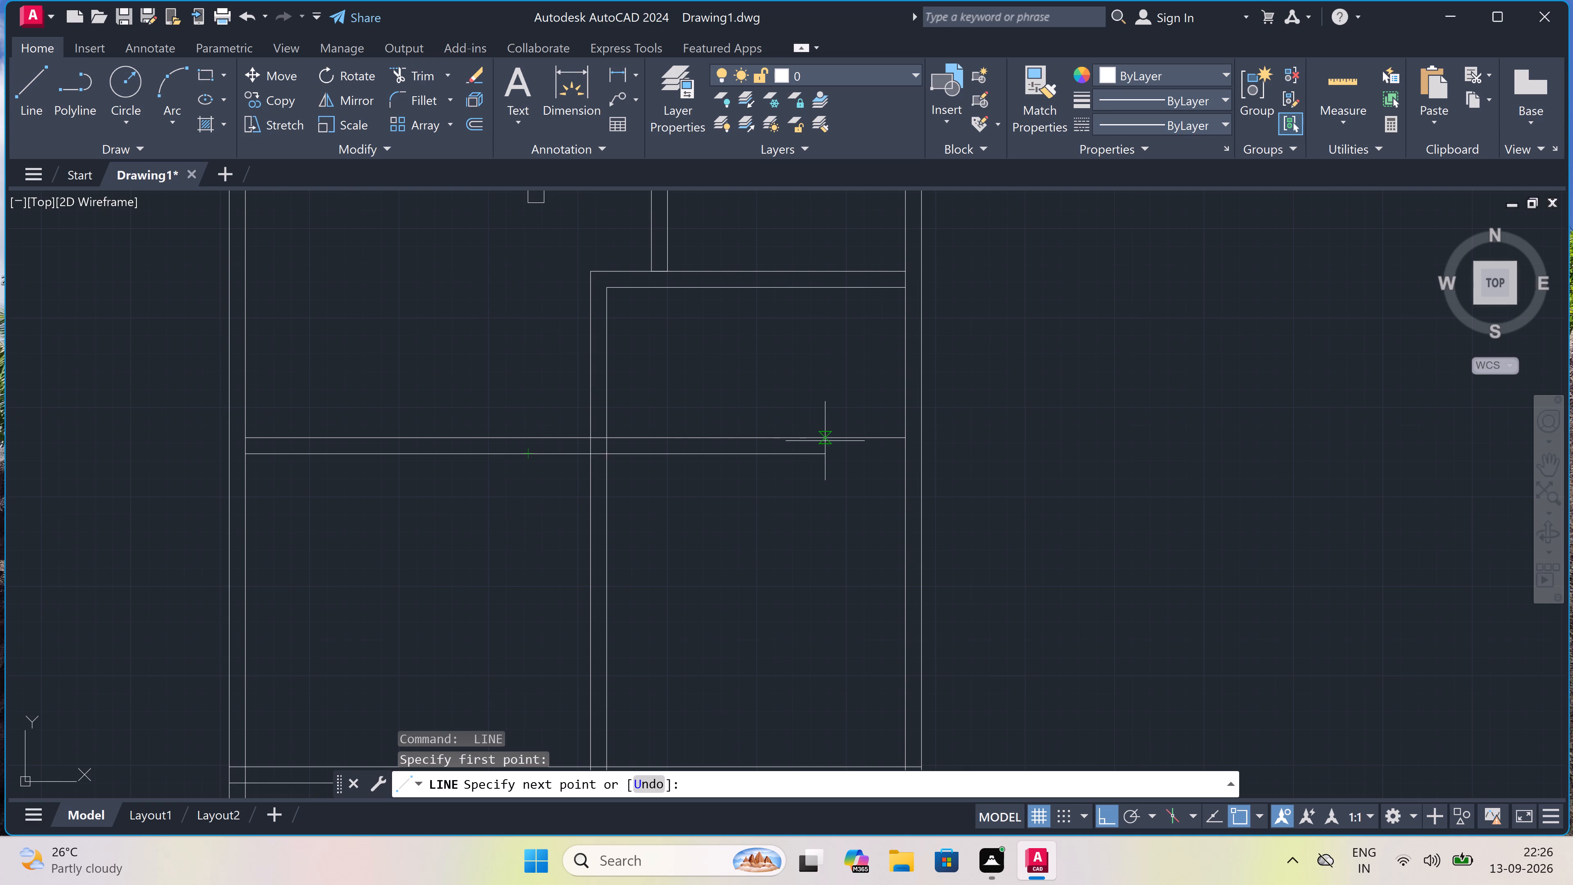
pyautogui.click(909, 454)
pyautogui.press('Escape')
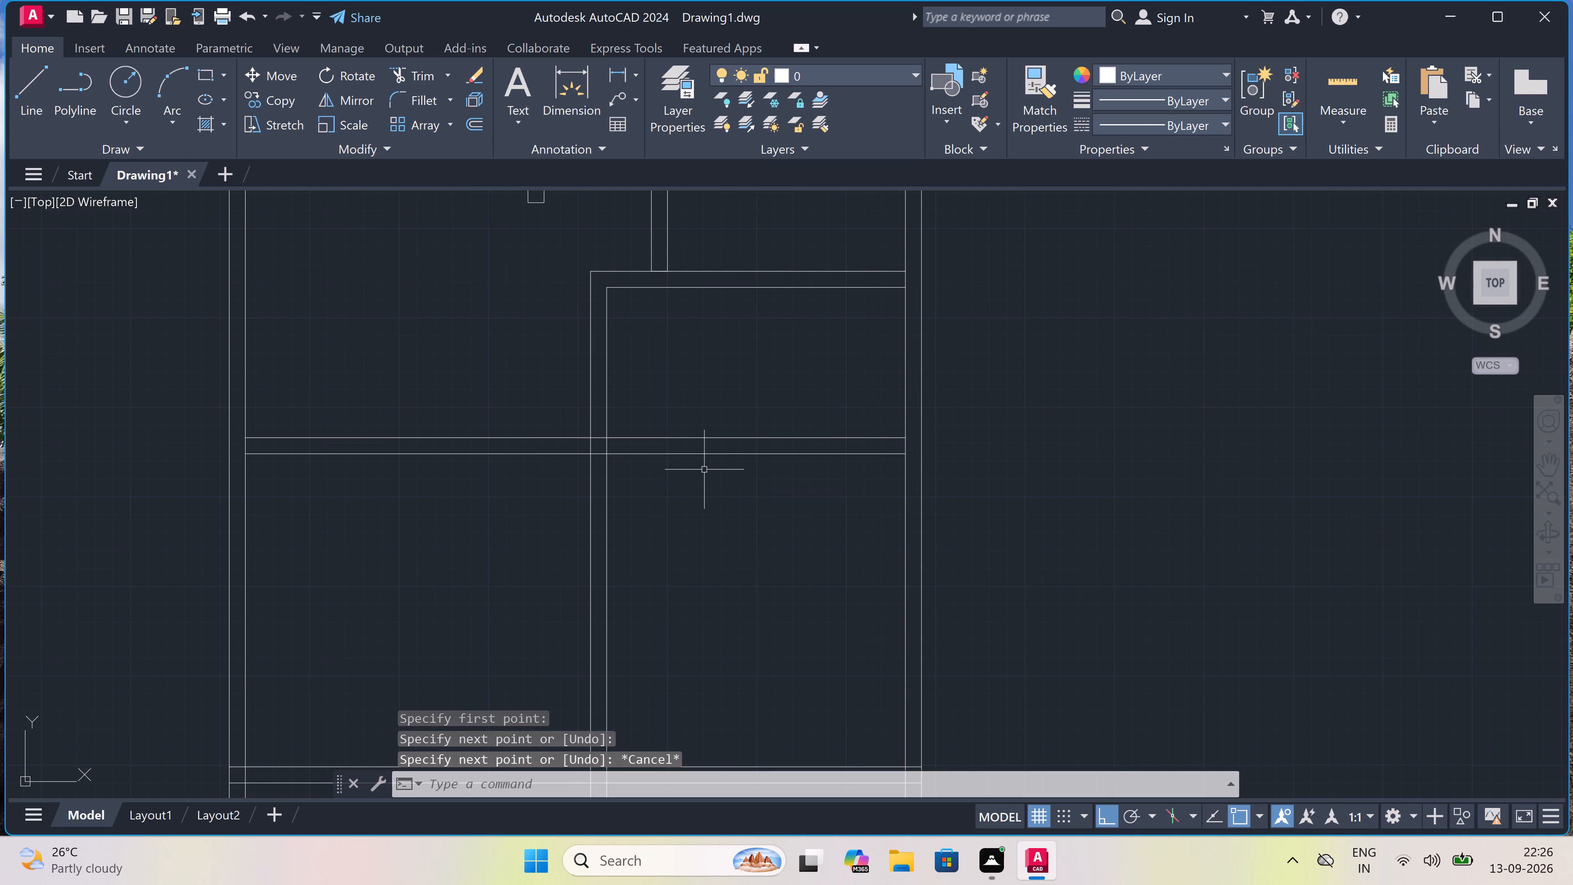
# Trim both extended horizontal wall lines between the long vertical partition and the right outer wall.
pyautogui.scroll(-1, 702, 468)
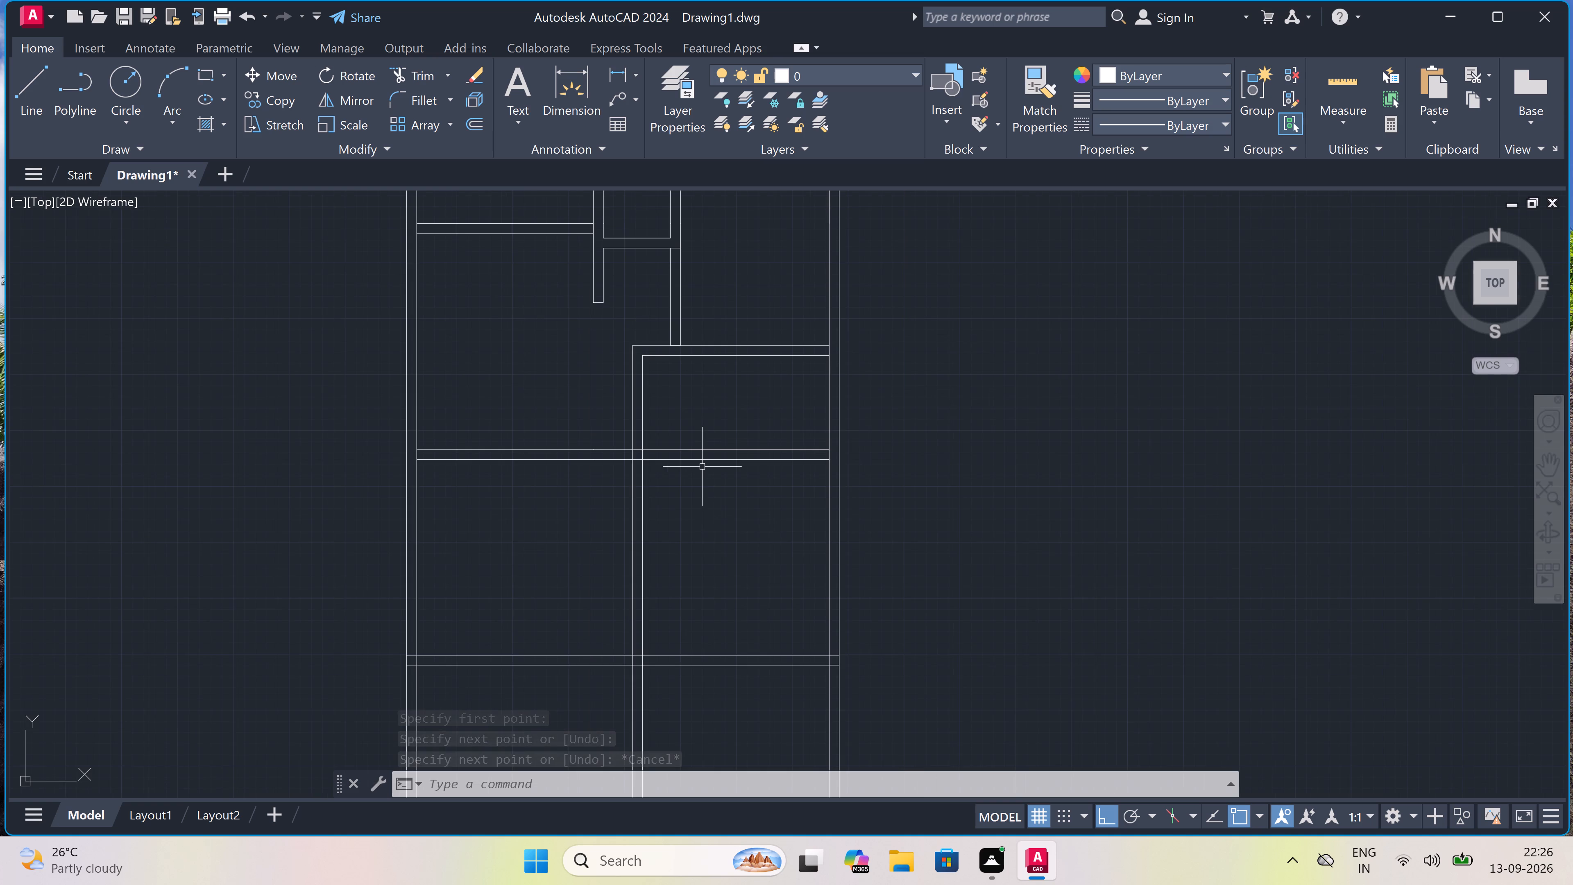
pyautogui.scroll(2, 688, 435)
pyautogui.scroll(-1, 688, 435)
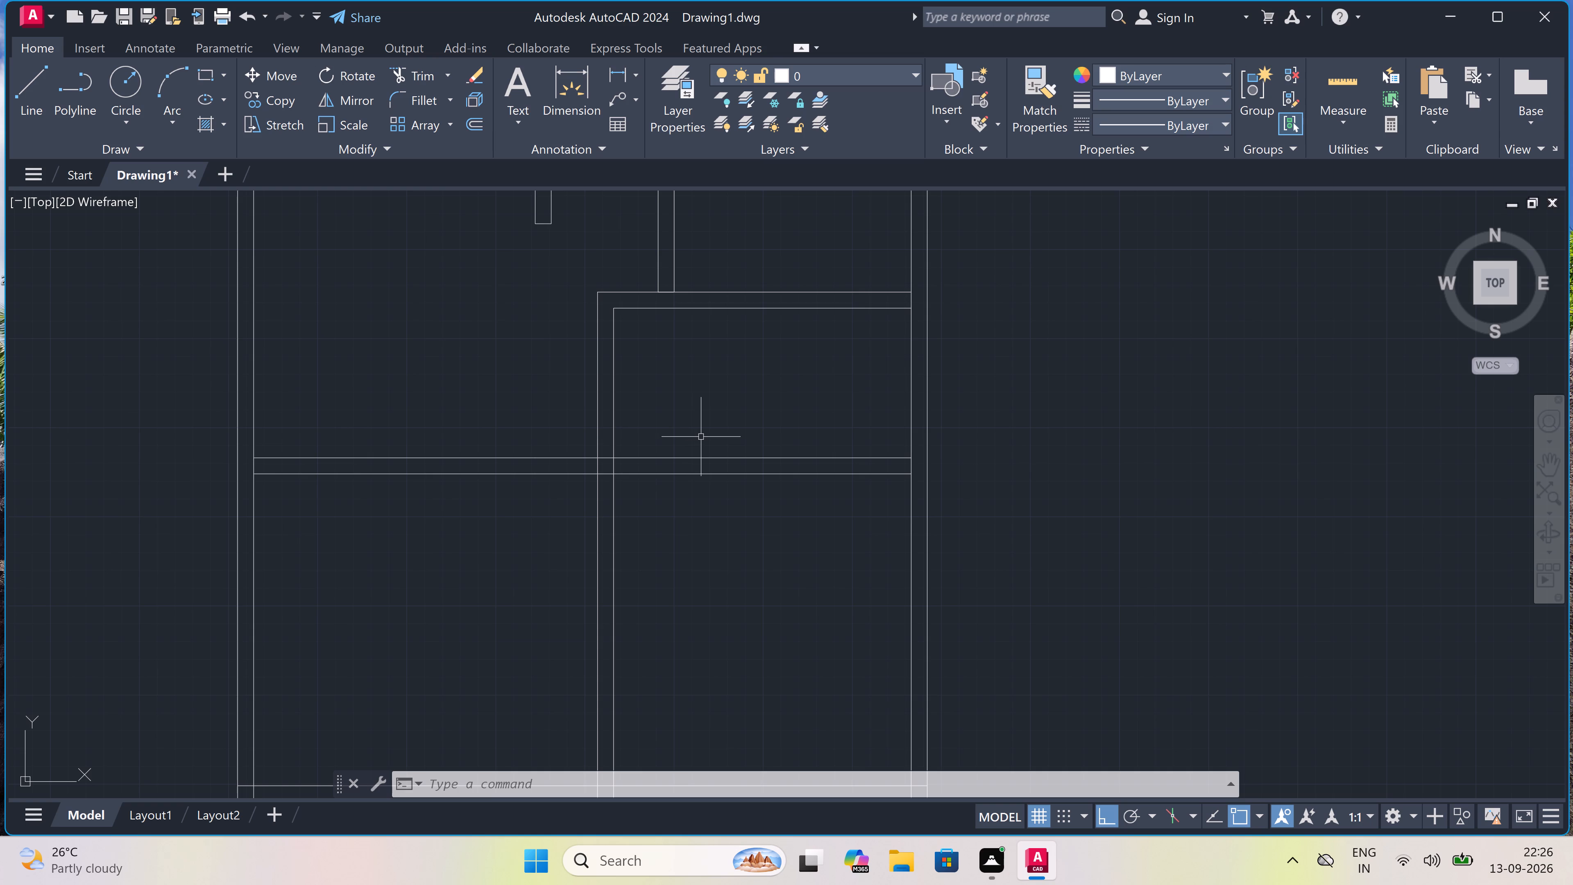
pyautogui.scroll(-1, 701, 437)
pyautogui.scroll(2, 703, 432)
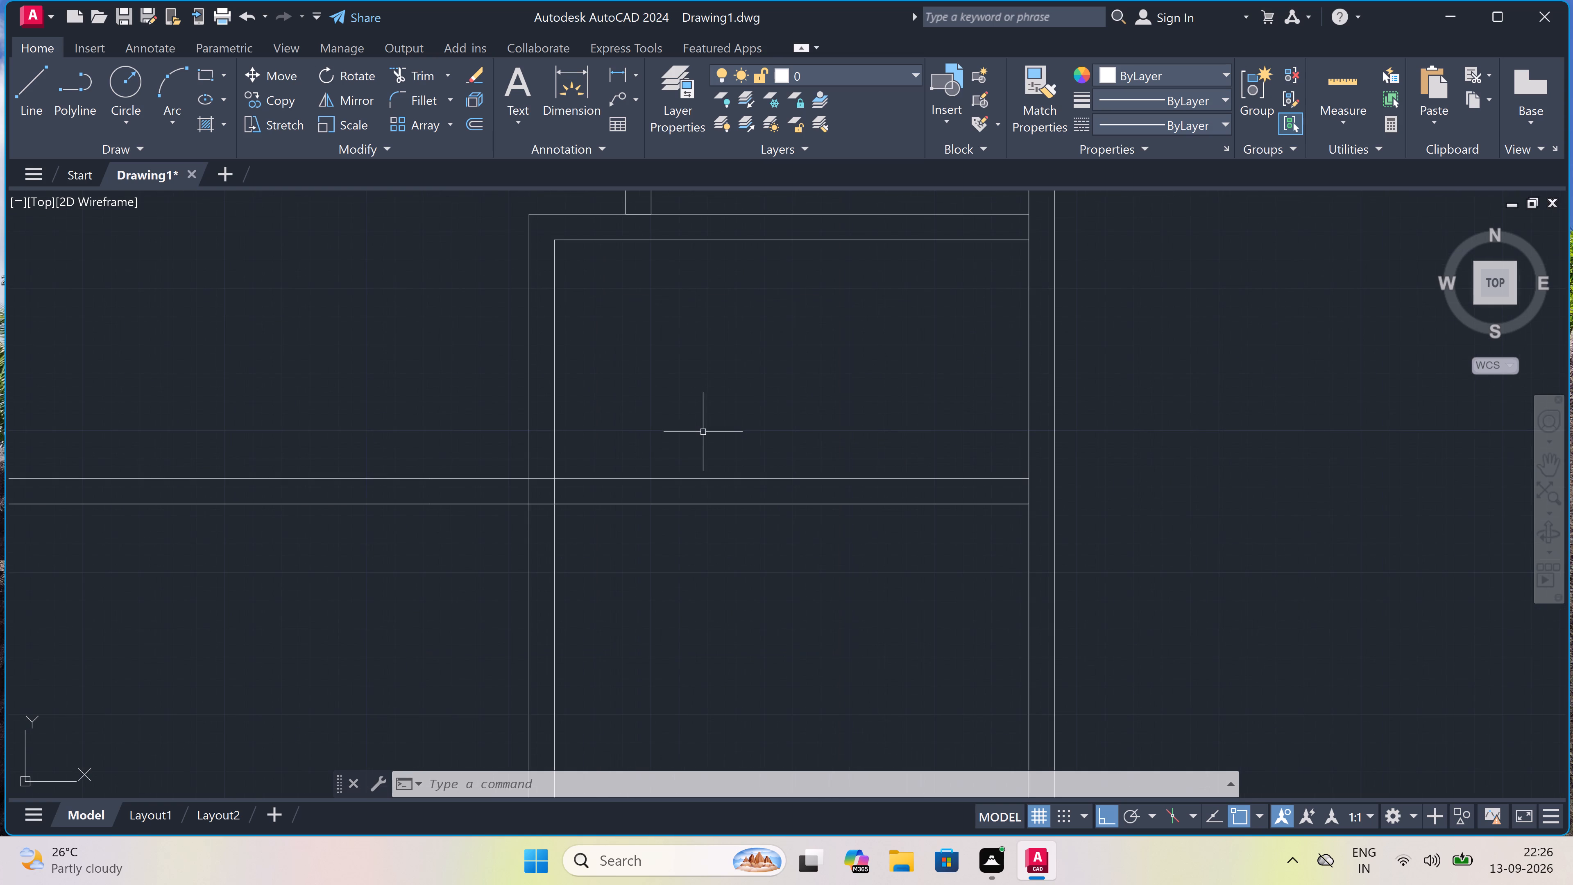
pyautogui.scroll(-1, 703, 432)
pyautogui.write('tr')
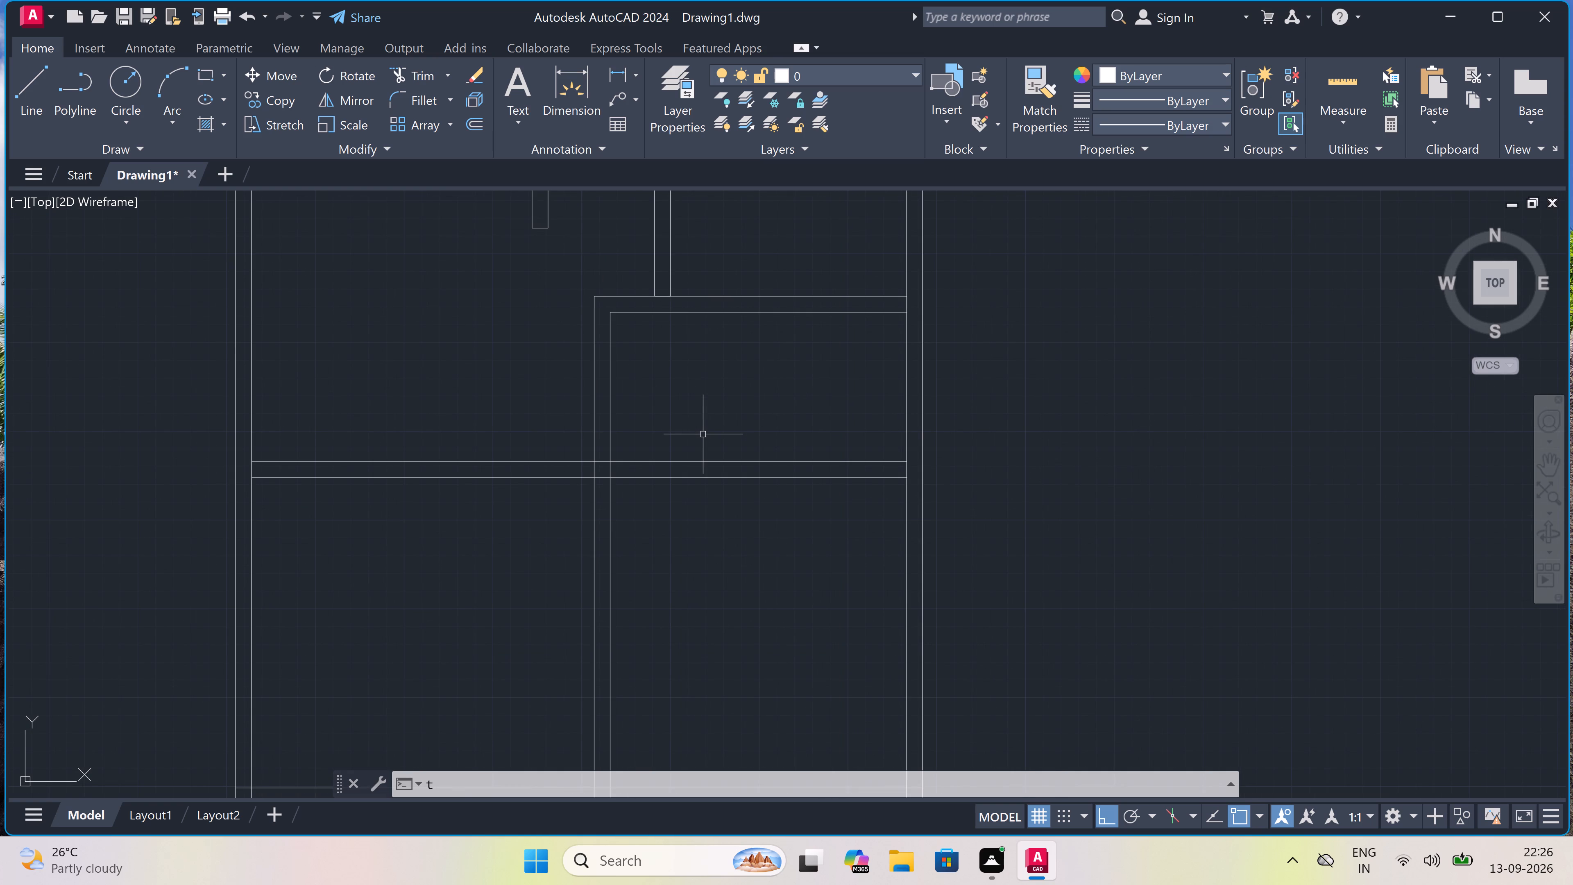
pyautogui.press('space')
pyautogui.moveTo(707, 433); pyautogui.dragTo(707, 447)
pyautogui.click(706, 511)
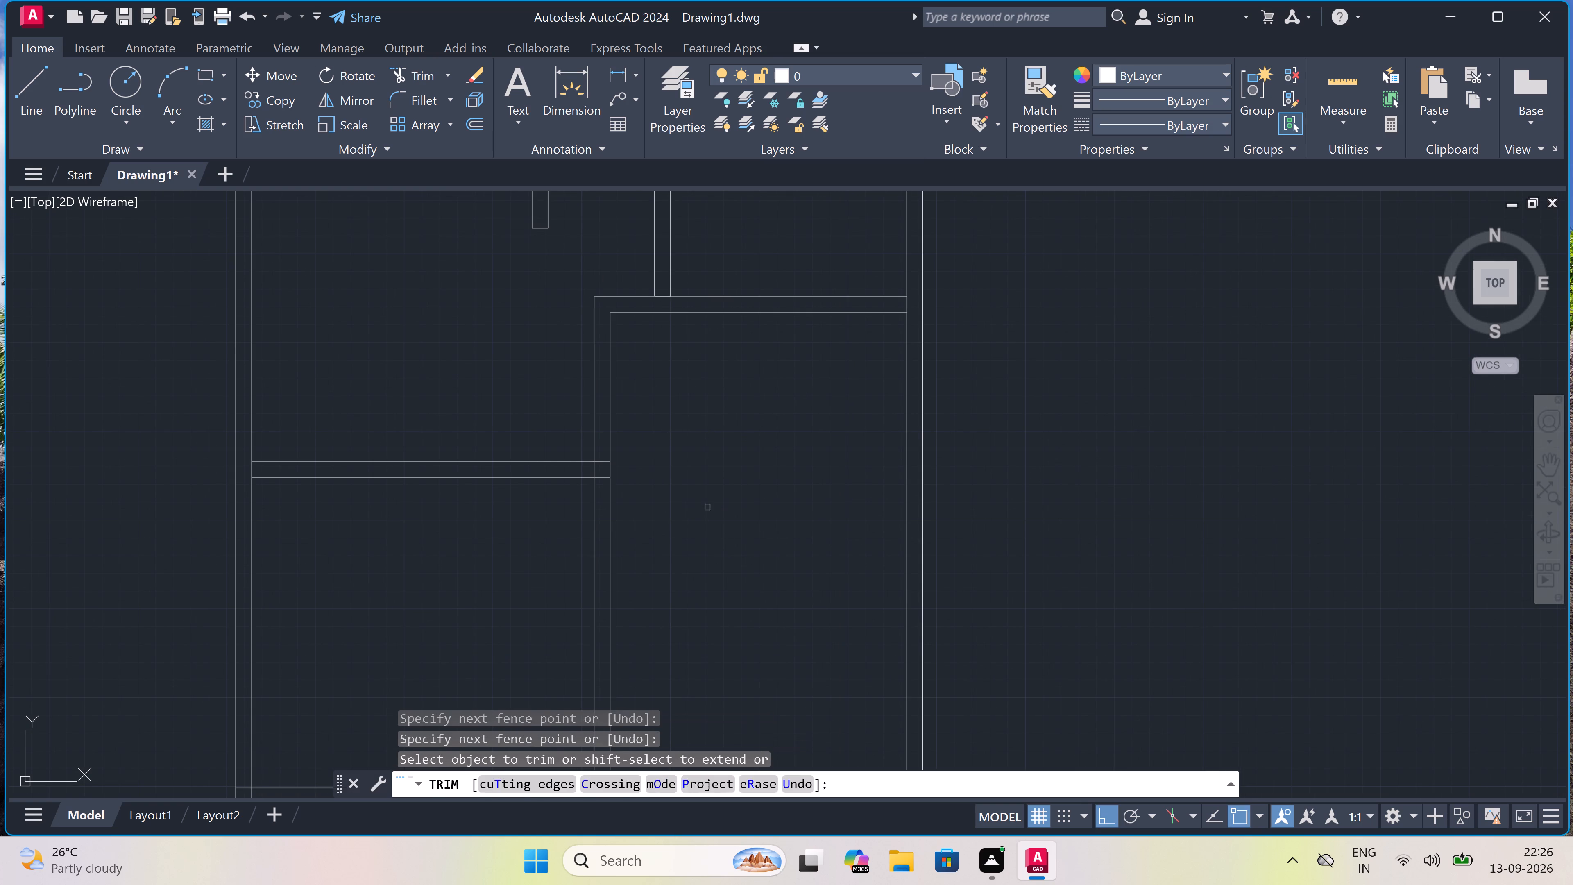
pyautogui.press('Escape')
# Draw a line 8' down from the right-hand room's upper inner line below the partition, 2' further down, and across to the right outer wall.
pyautogui.press('l')
pyautogui.press('space')
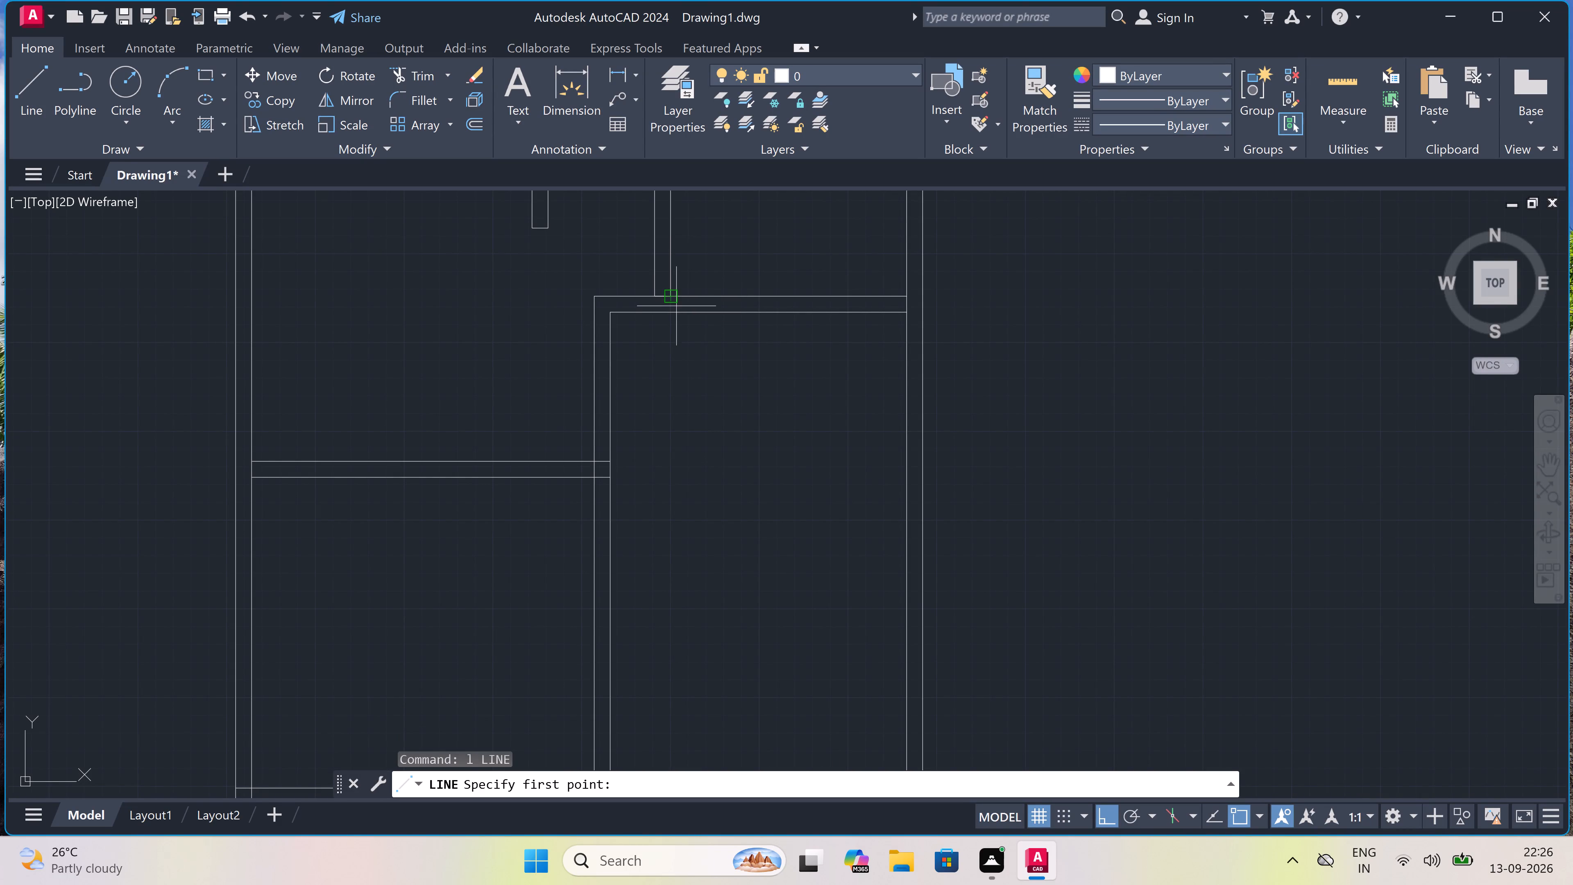
pyautogui.moveTo(673, 312); pyautogui.dragTo(674, 318)
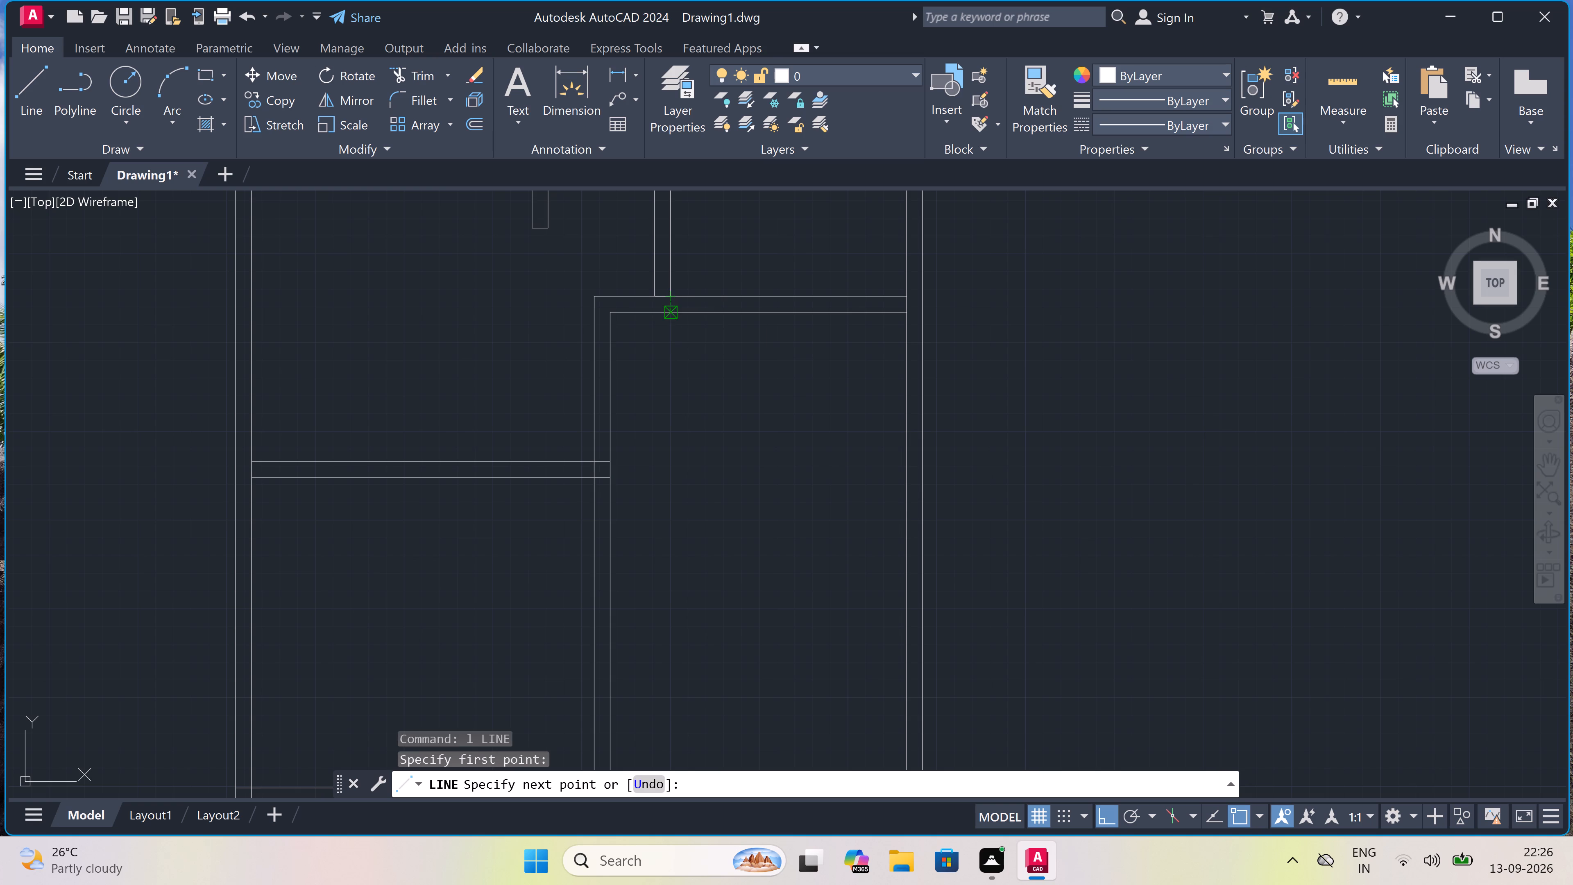
pyautogui.write("8'")
pyautogui.press('space')
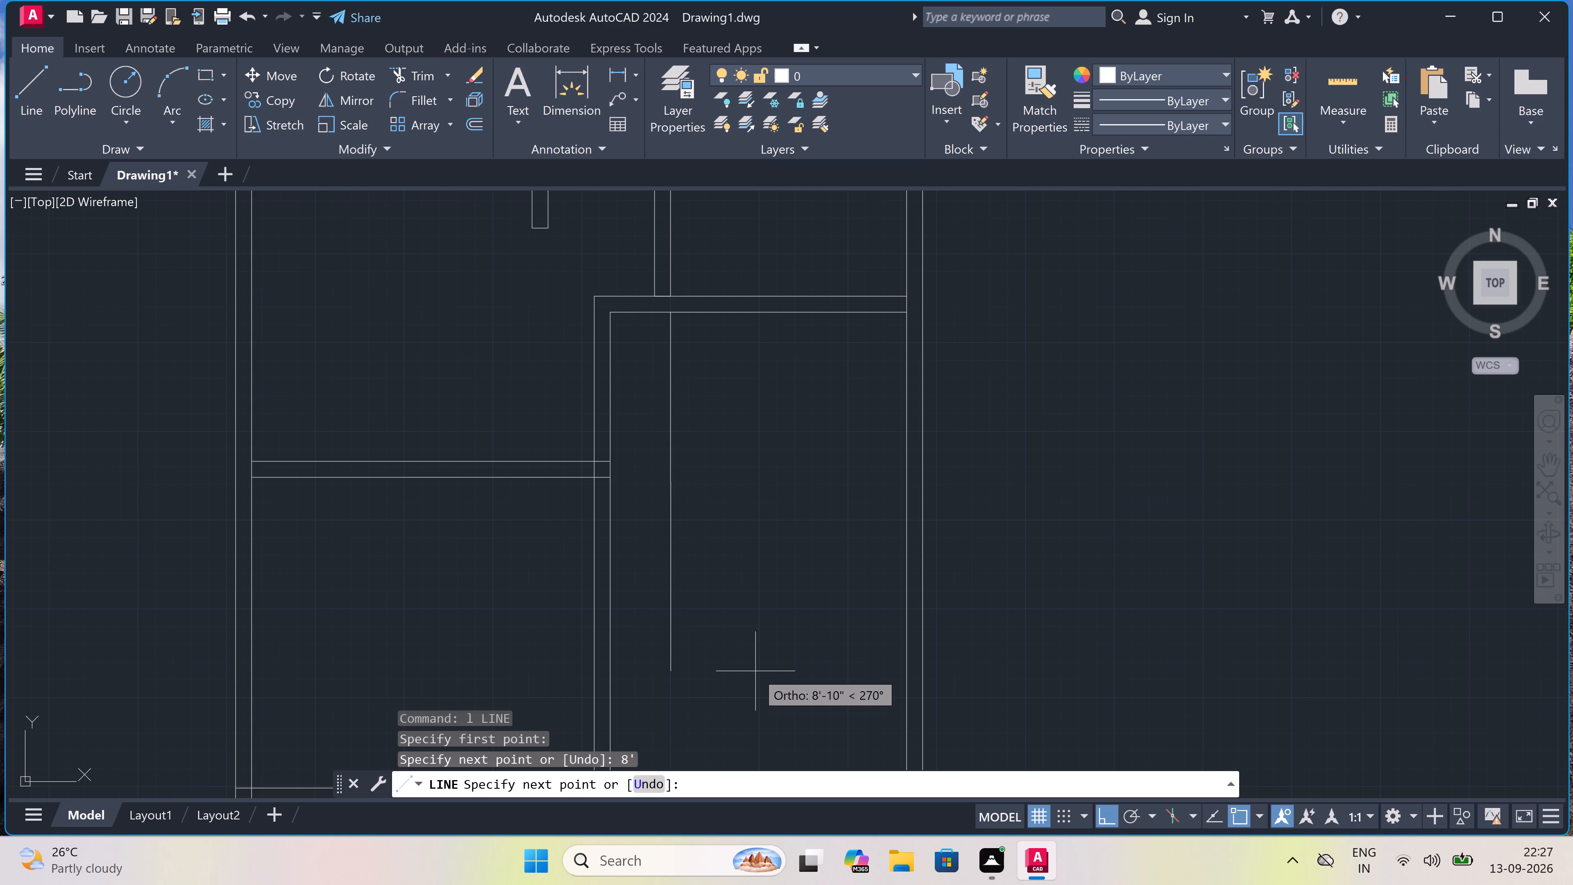
pyautogui.write("2'")
pyautogui.press('space')
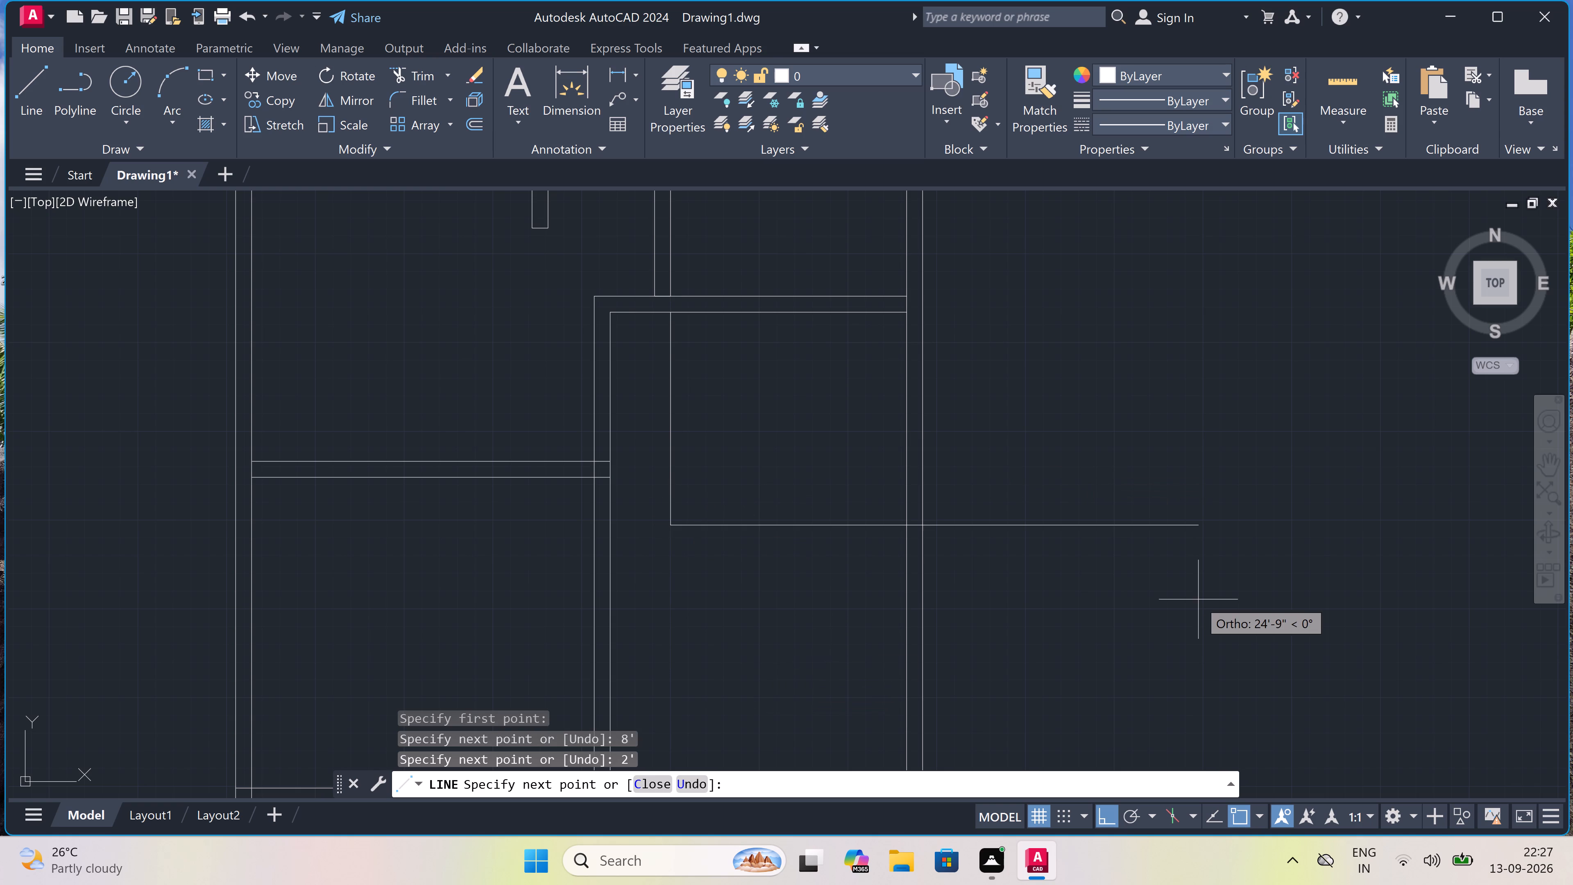
pyautogui.click(906, 525)
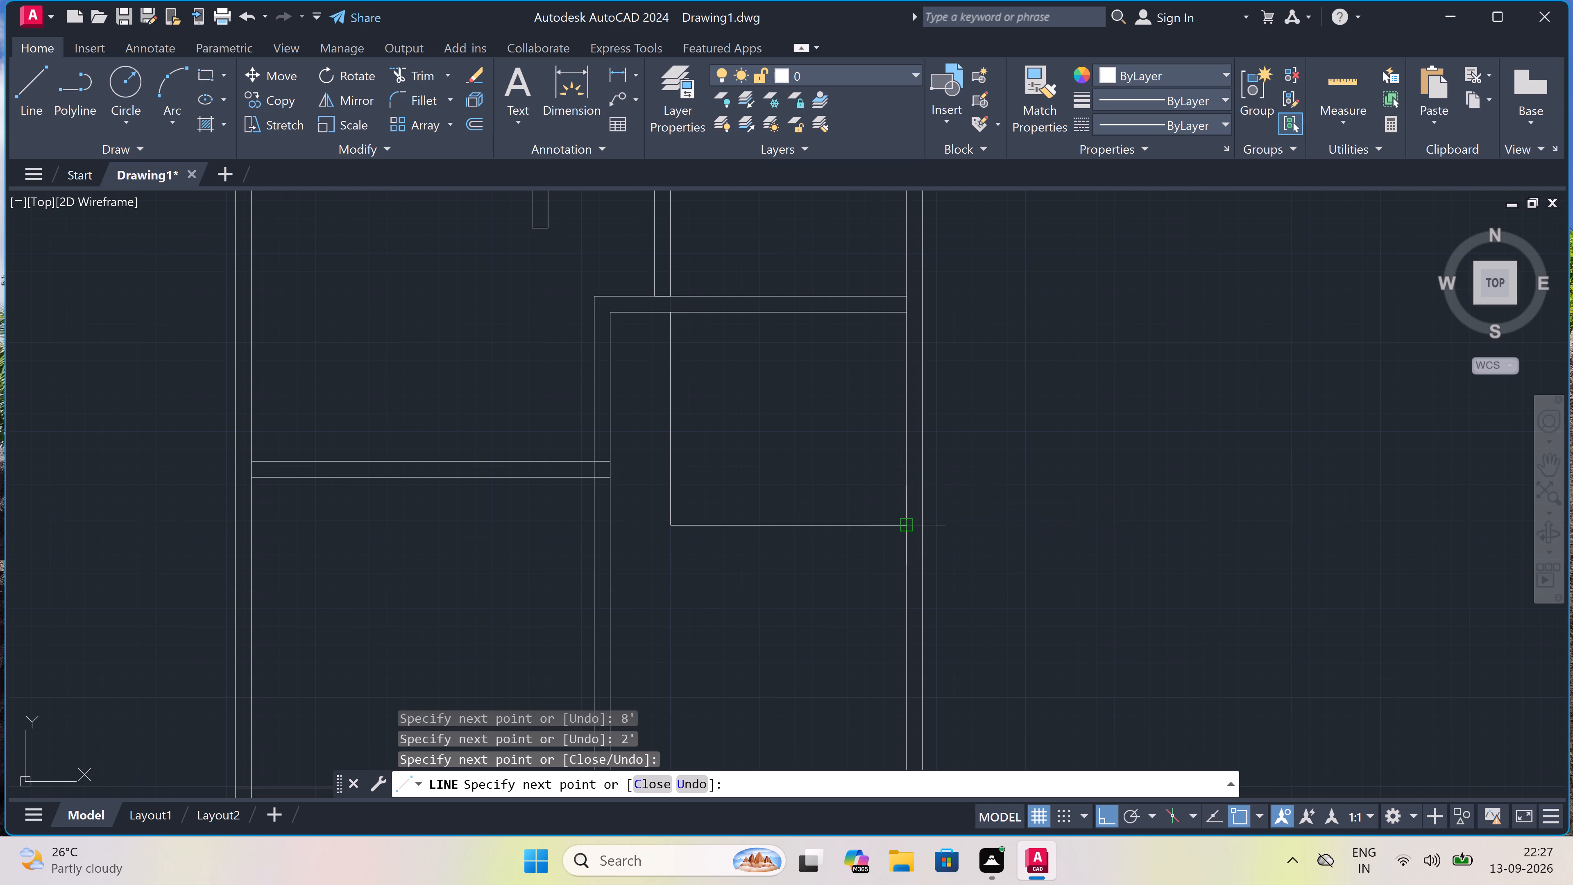
pyautogui.press('Escape')
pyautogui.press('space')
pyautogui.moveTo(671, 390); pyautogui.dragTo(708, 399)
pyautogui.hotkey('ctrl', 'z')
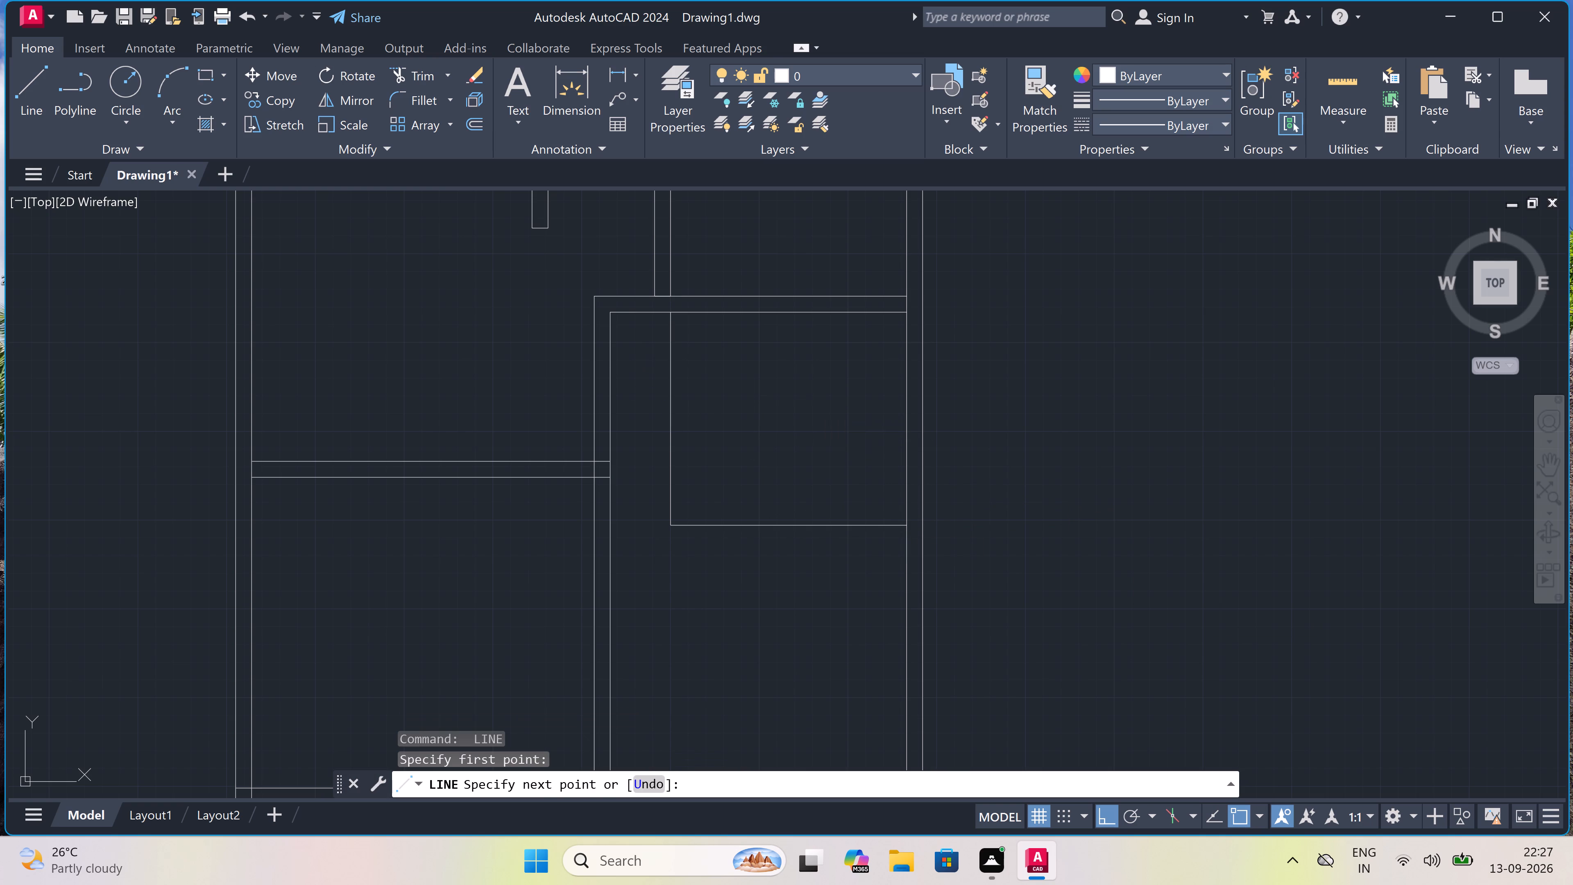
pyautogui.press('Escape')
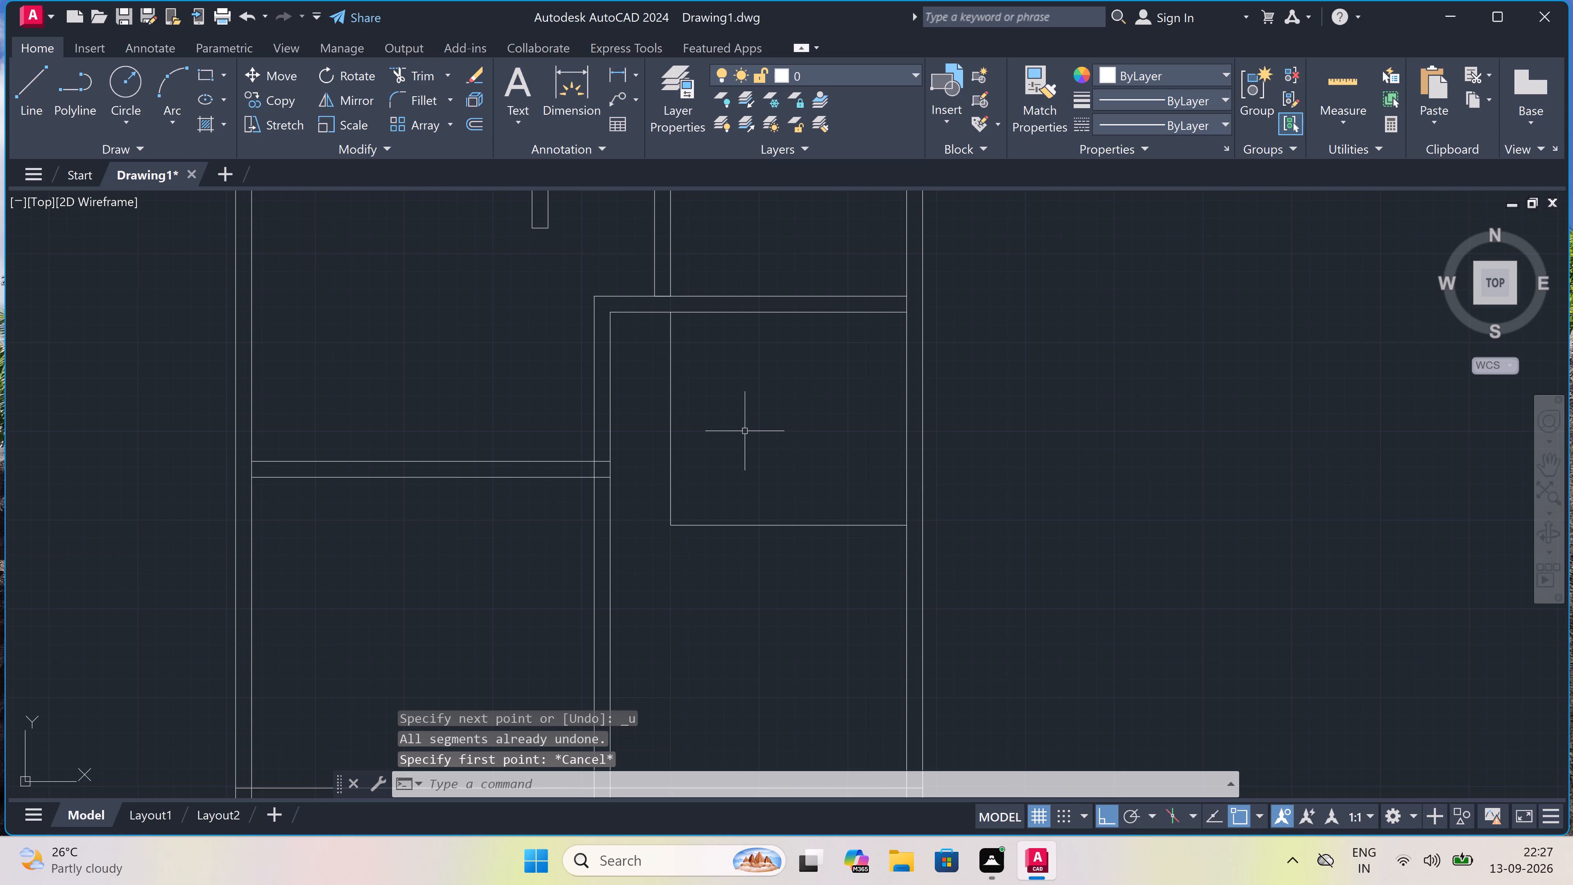
# Draw a line 5' down from the top of the new vertical line and across to the right outer wall's inner line.
pyautogui.press('l')
pyautogui.press('space')
pyautogui.moveTo(673, 318); pyautogui.dragTo(678, 326)
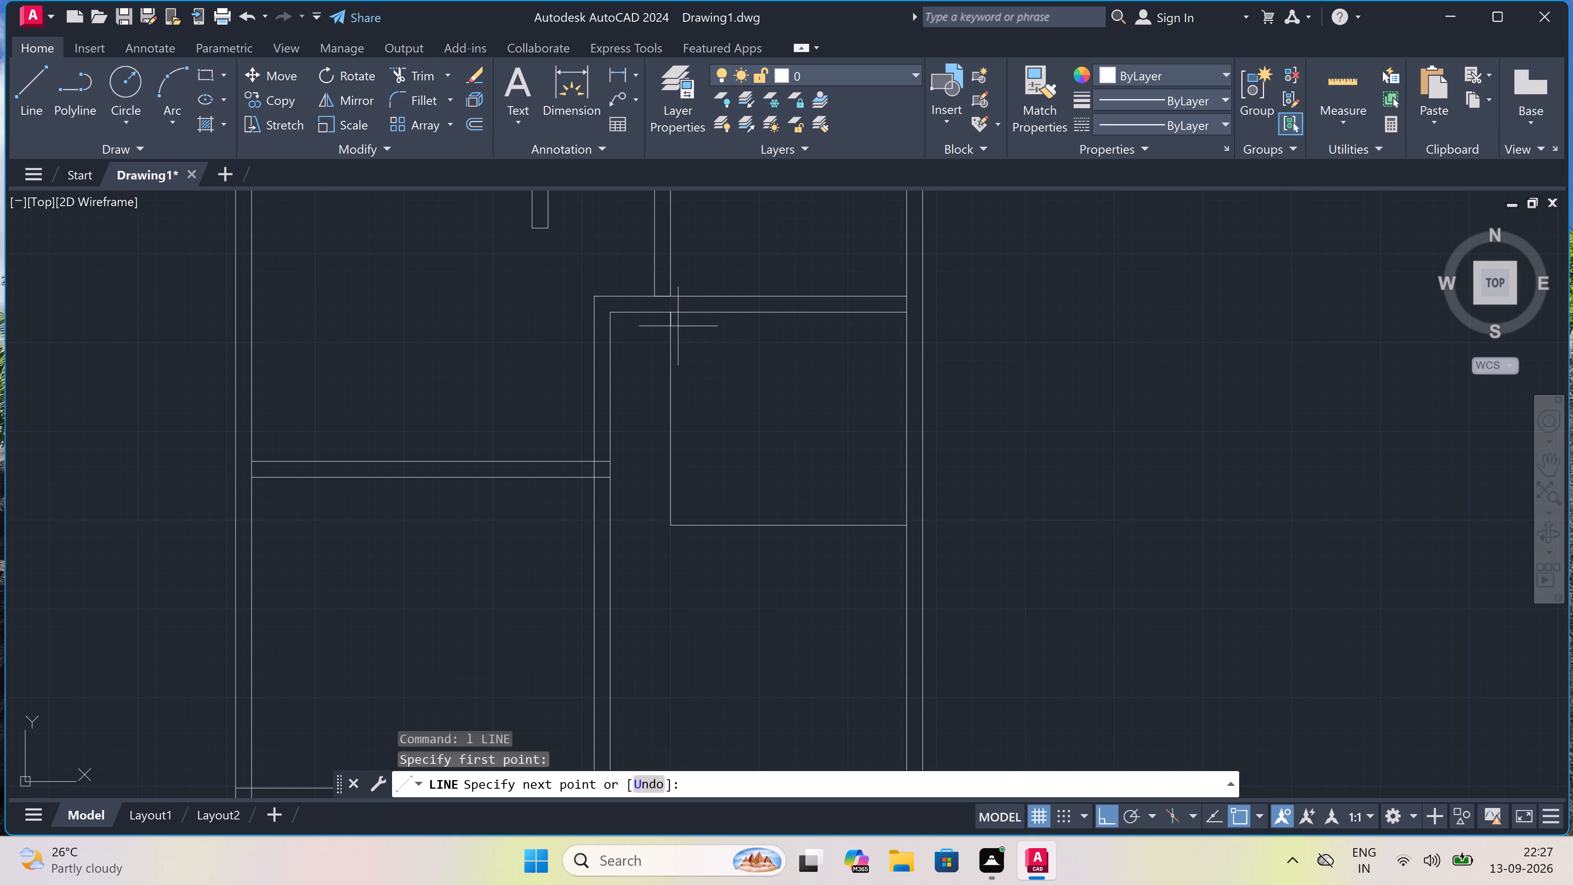
pyautogui.press('5')
pyautogui.write("'")
pyautogui.press('space')
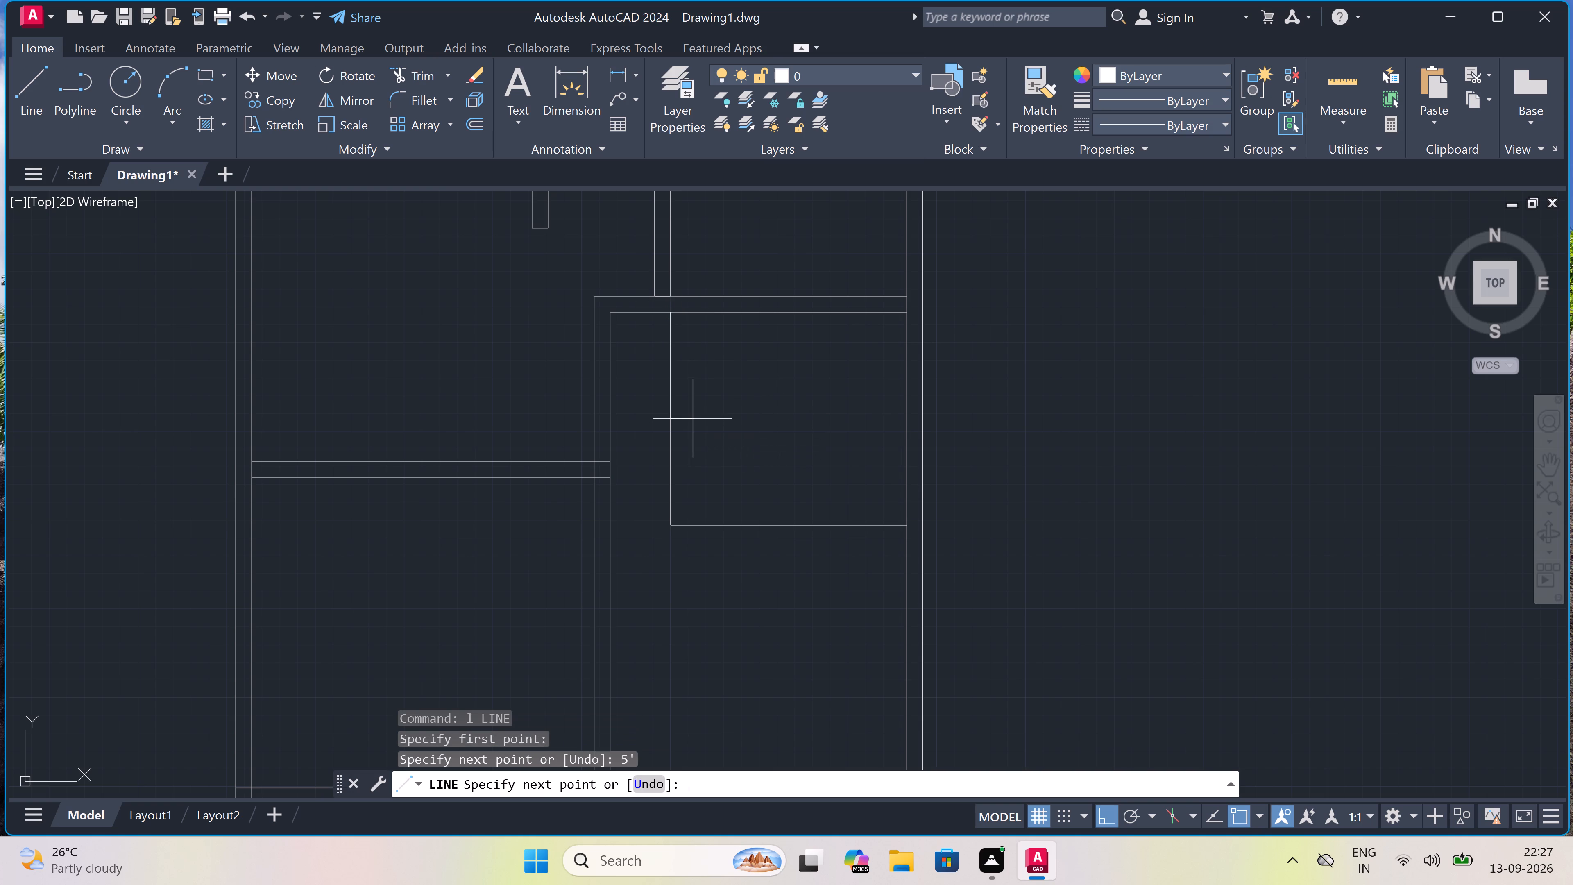
pyautogui.click(910, 413)
pyautogui.press('Escape')
# Draw a line from the small right-hand room's lower-left corner to the long vertical partition, 9" down, and across to the right outer wall's inner line.
pyautogui.scroll(-2, 869, 390)
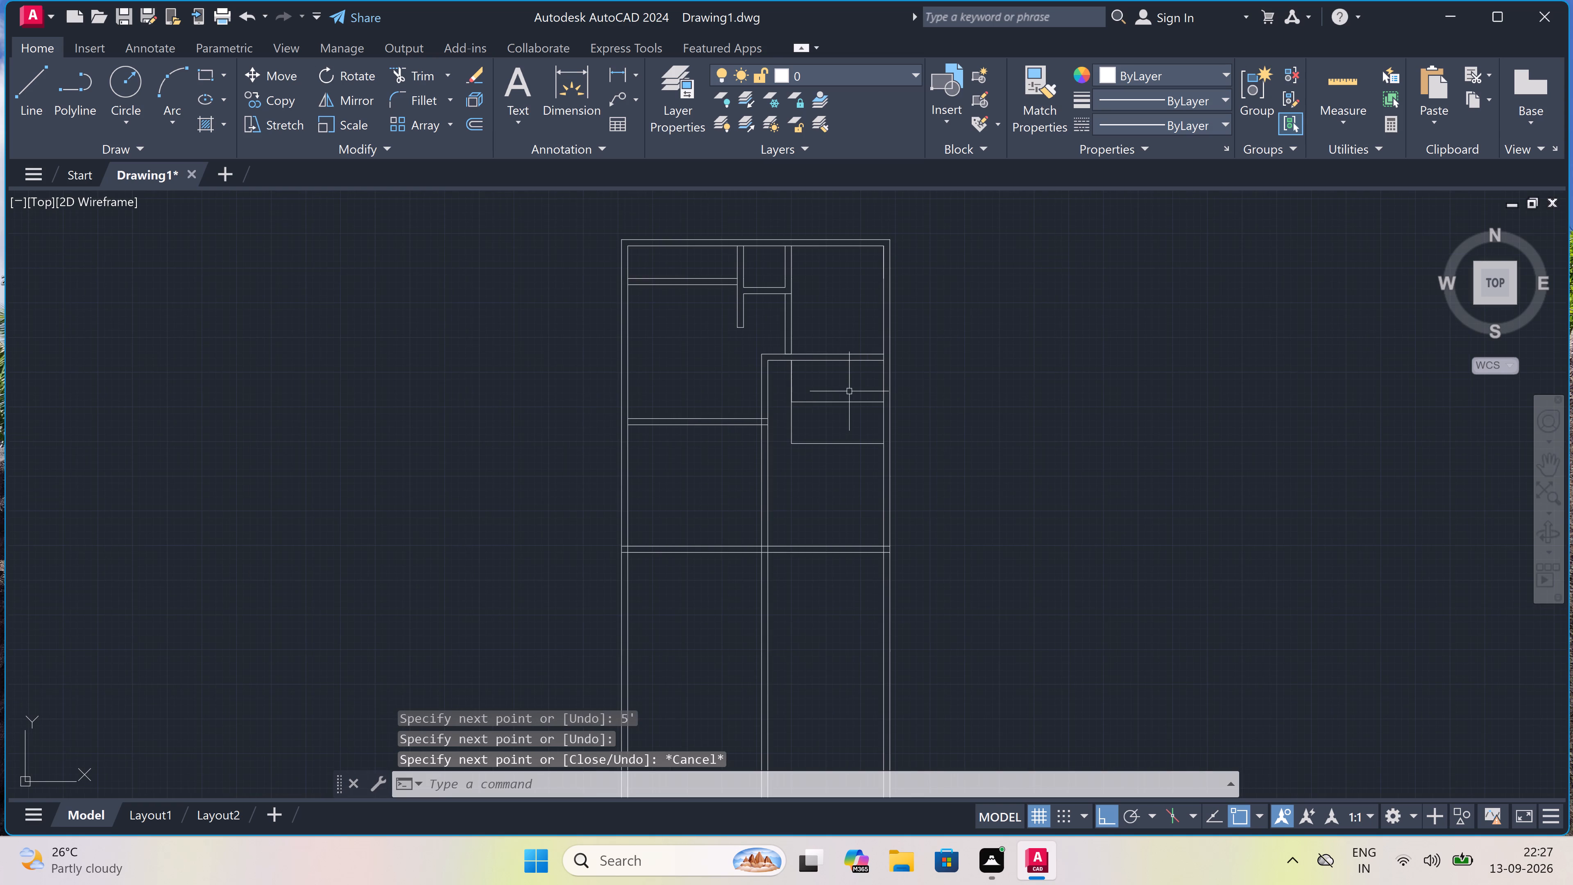
pyautogui.scroll(3, 825, 443)
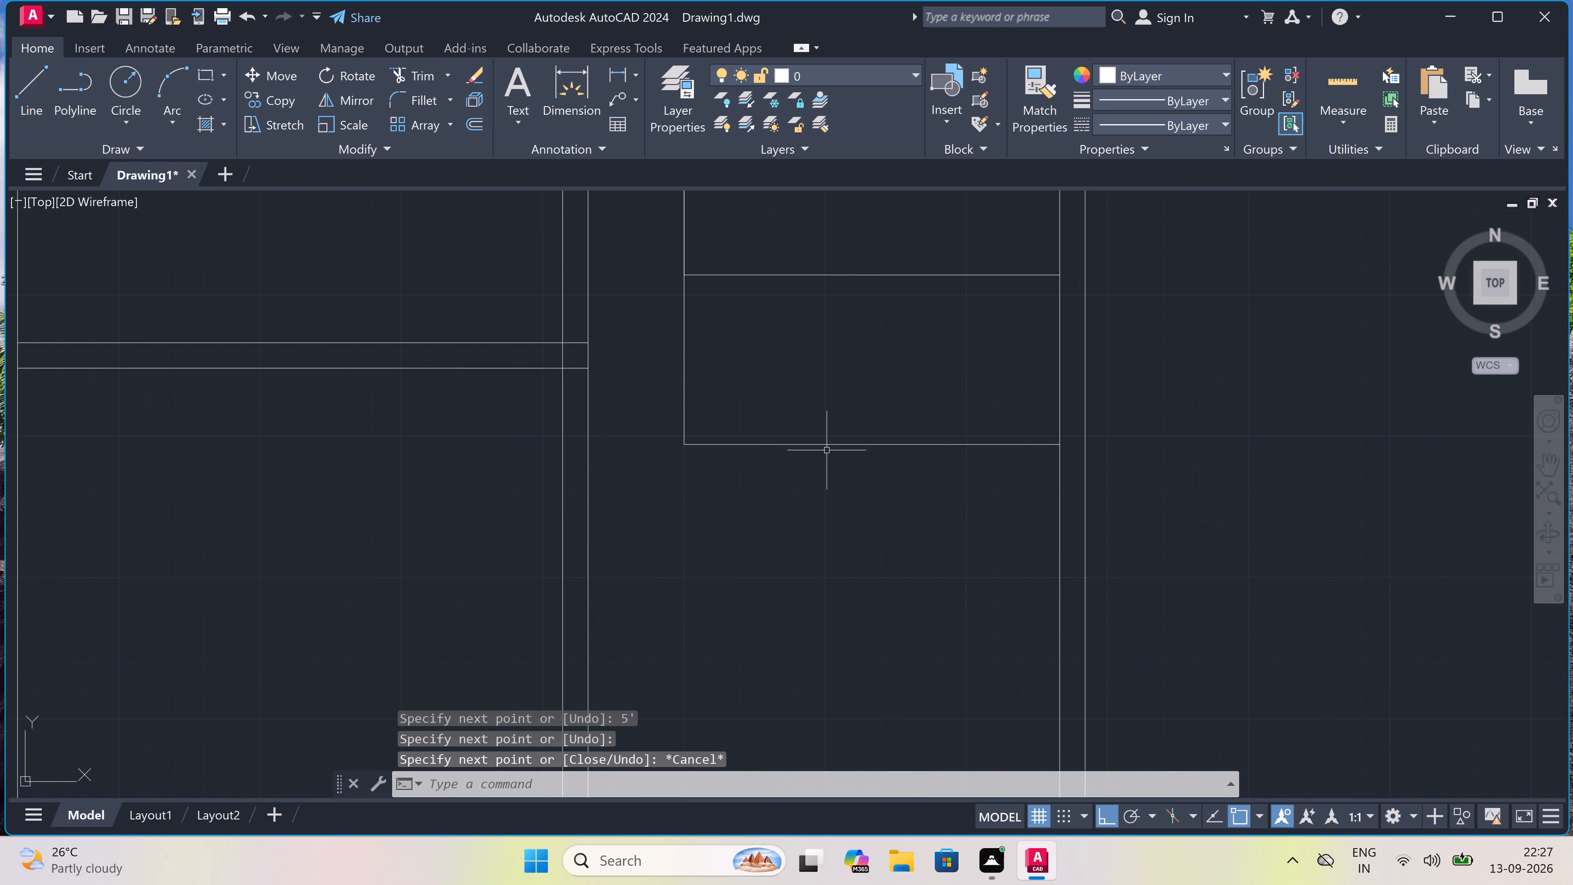
pyautogui.write('l')
pyautogui.press('space')
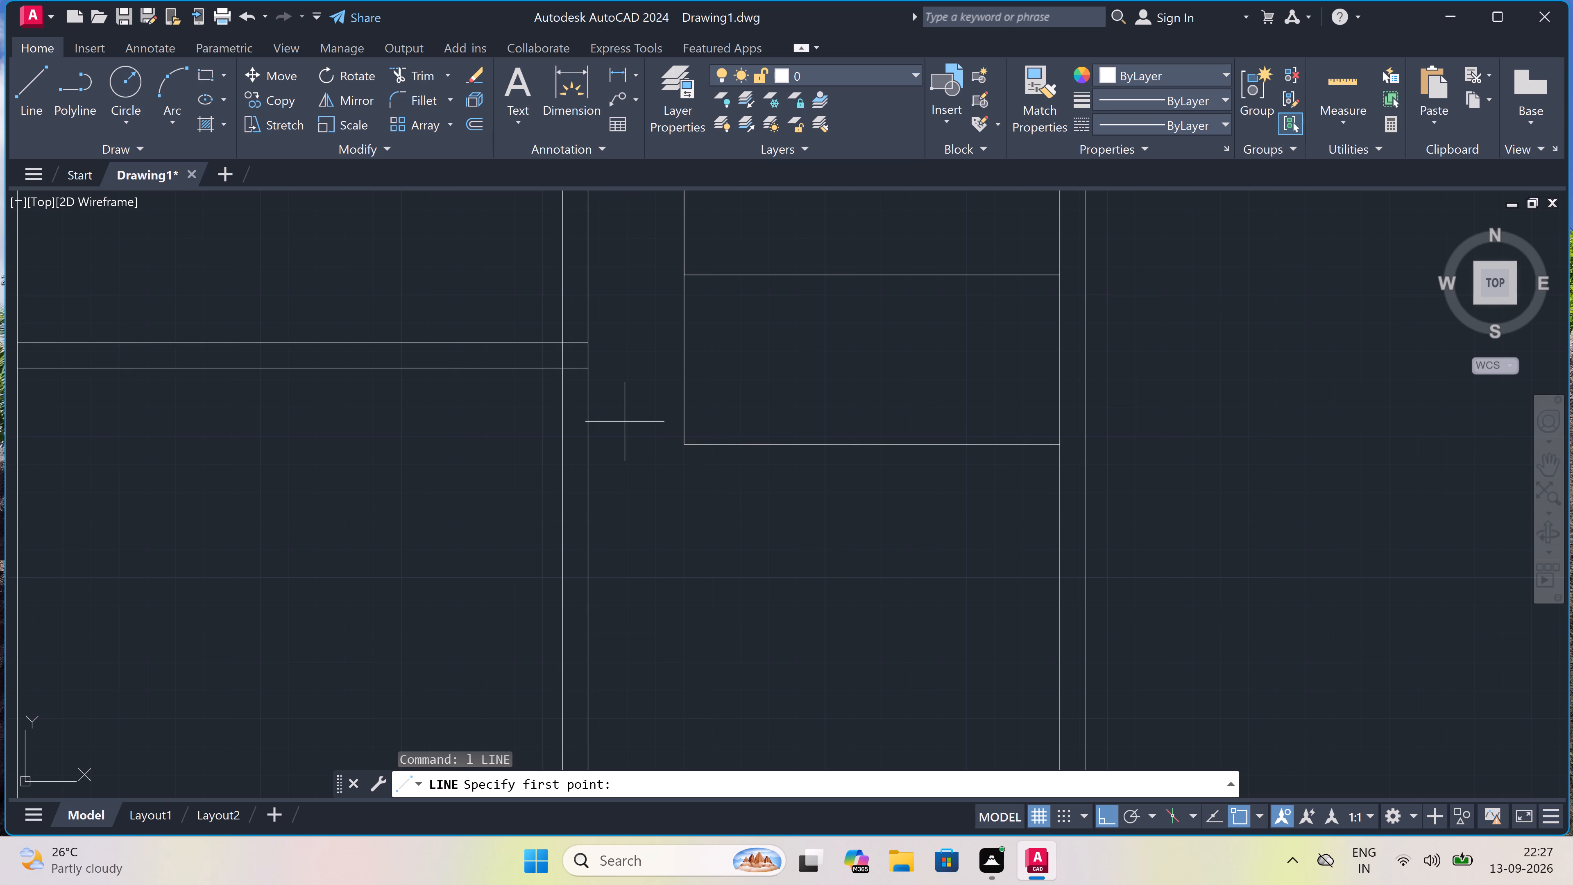
pyautogui.scroll(-3, 625, 422)
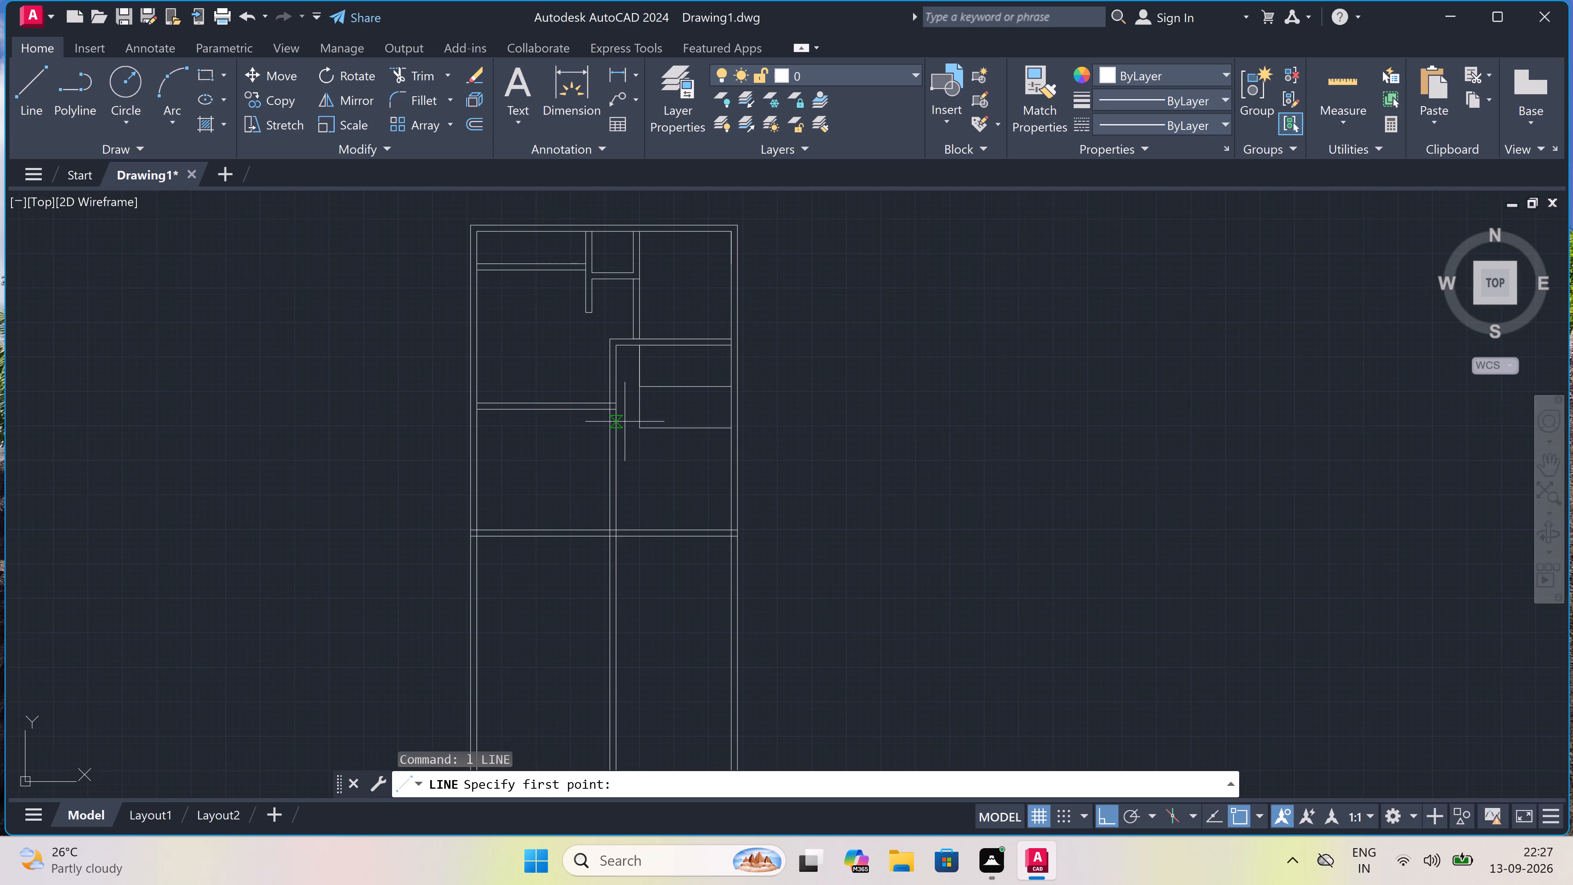
pyautogui.scroll(1, 625, 422)
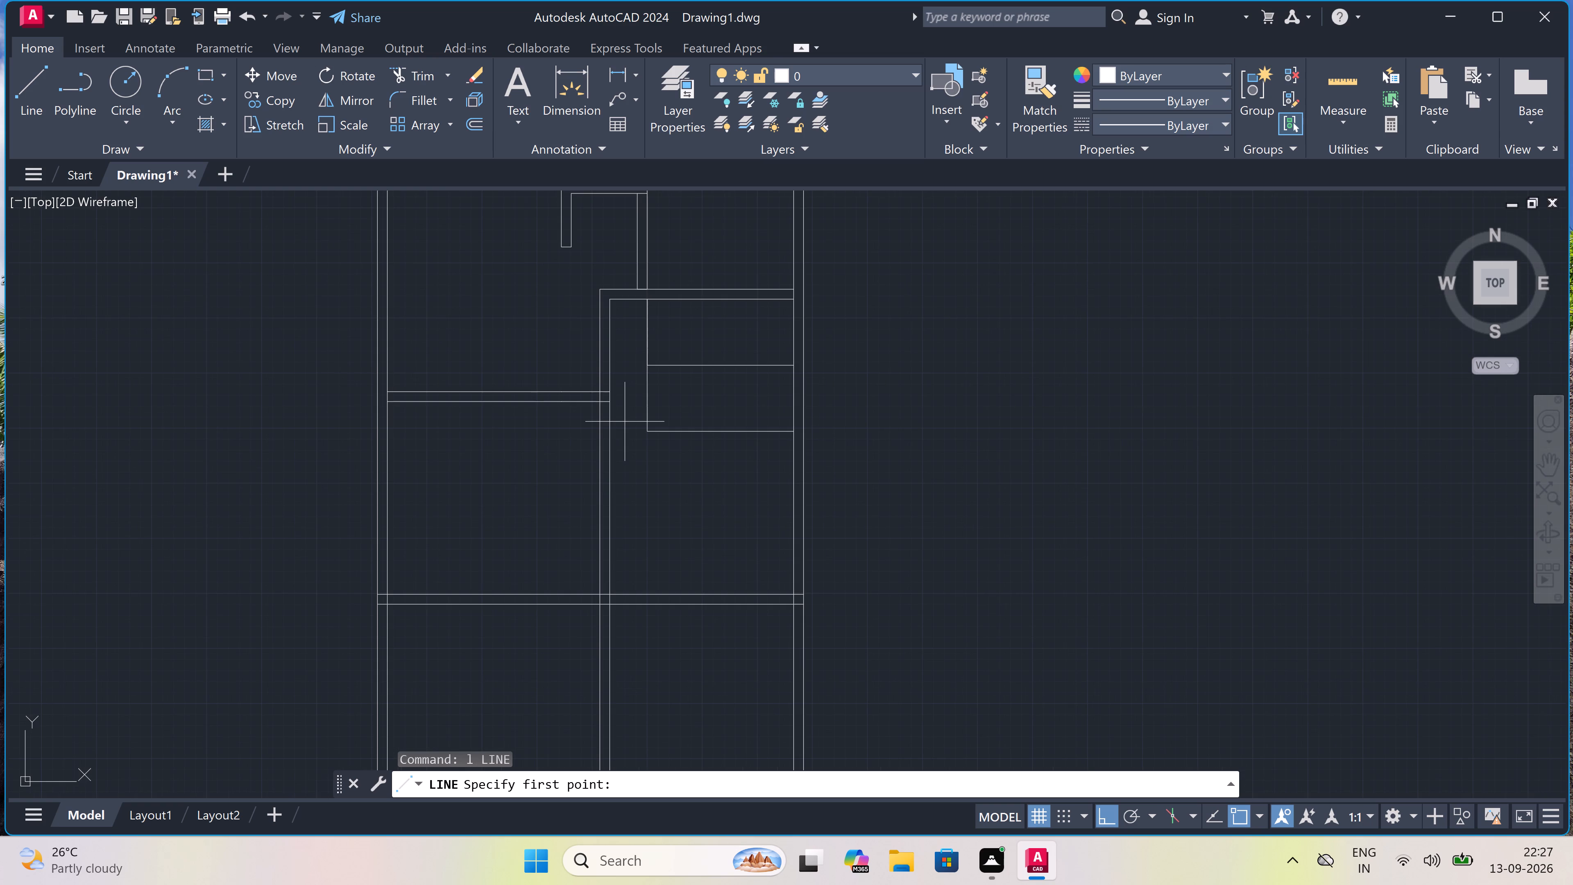
pyautogui.scroll(3, 630, 434)
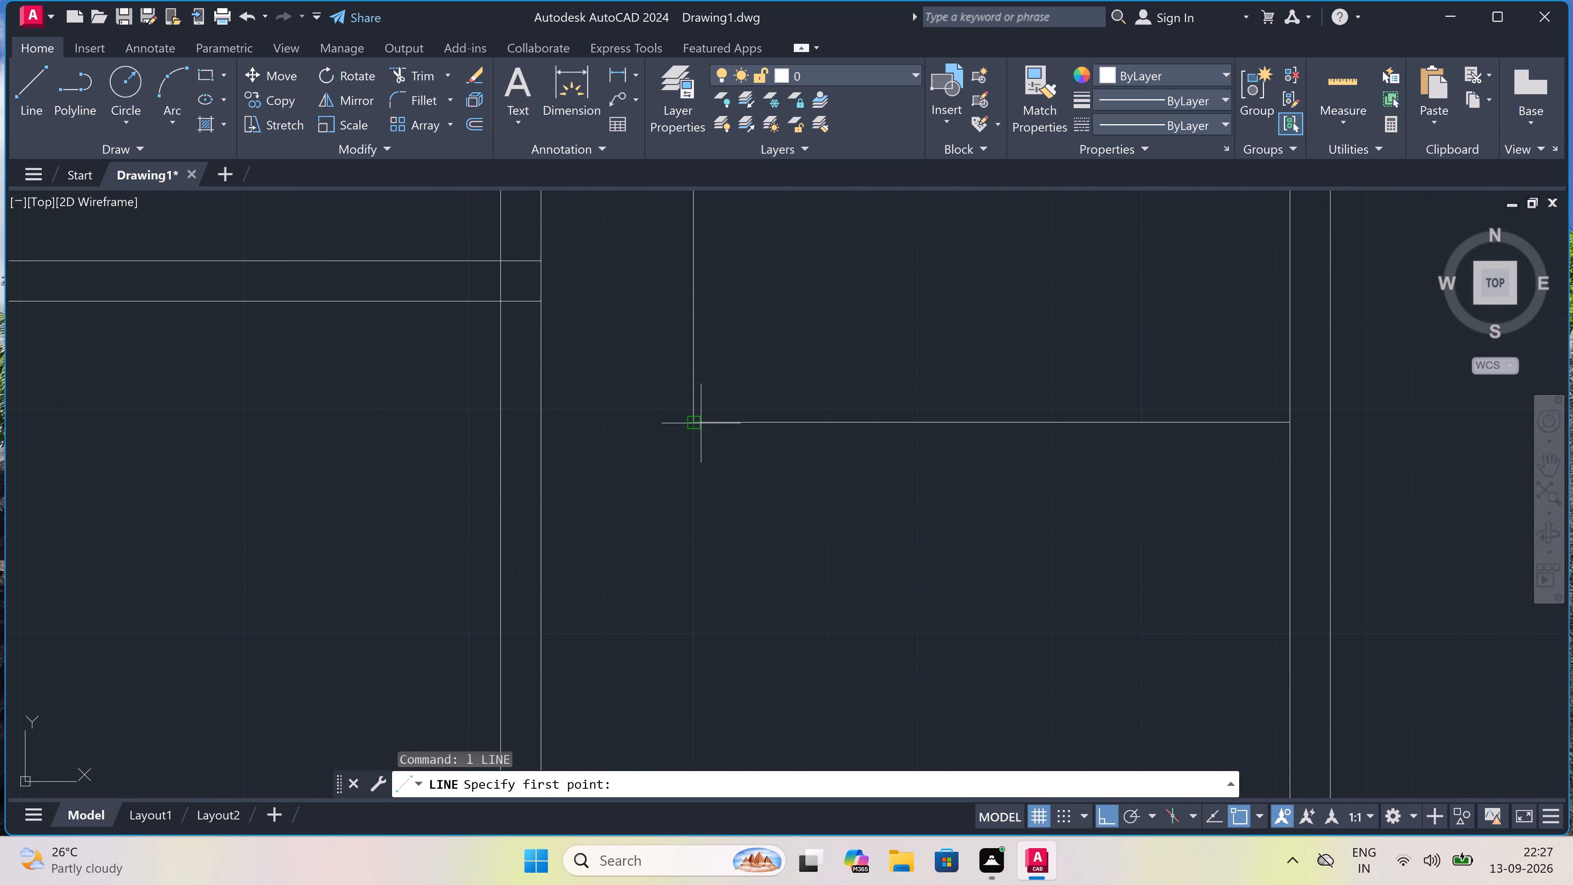
pyautogui.moveTo(697, 420); pyautogui.dragTo(687, 416)
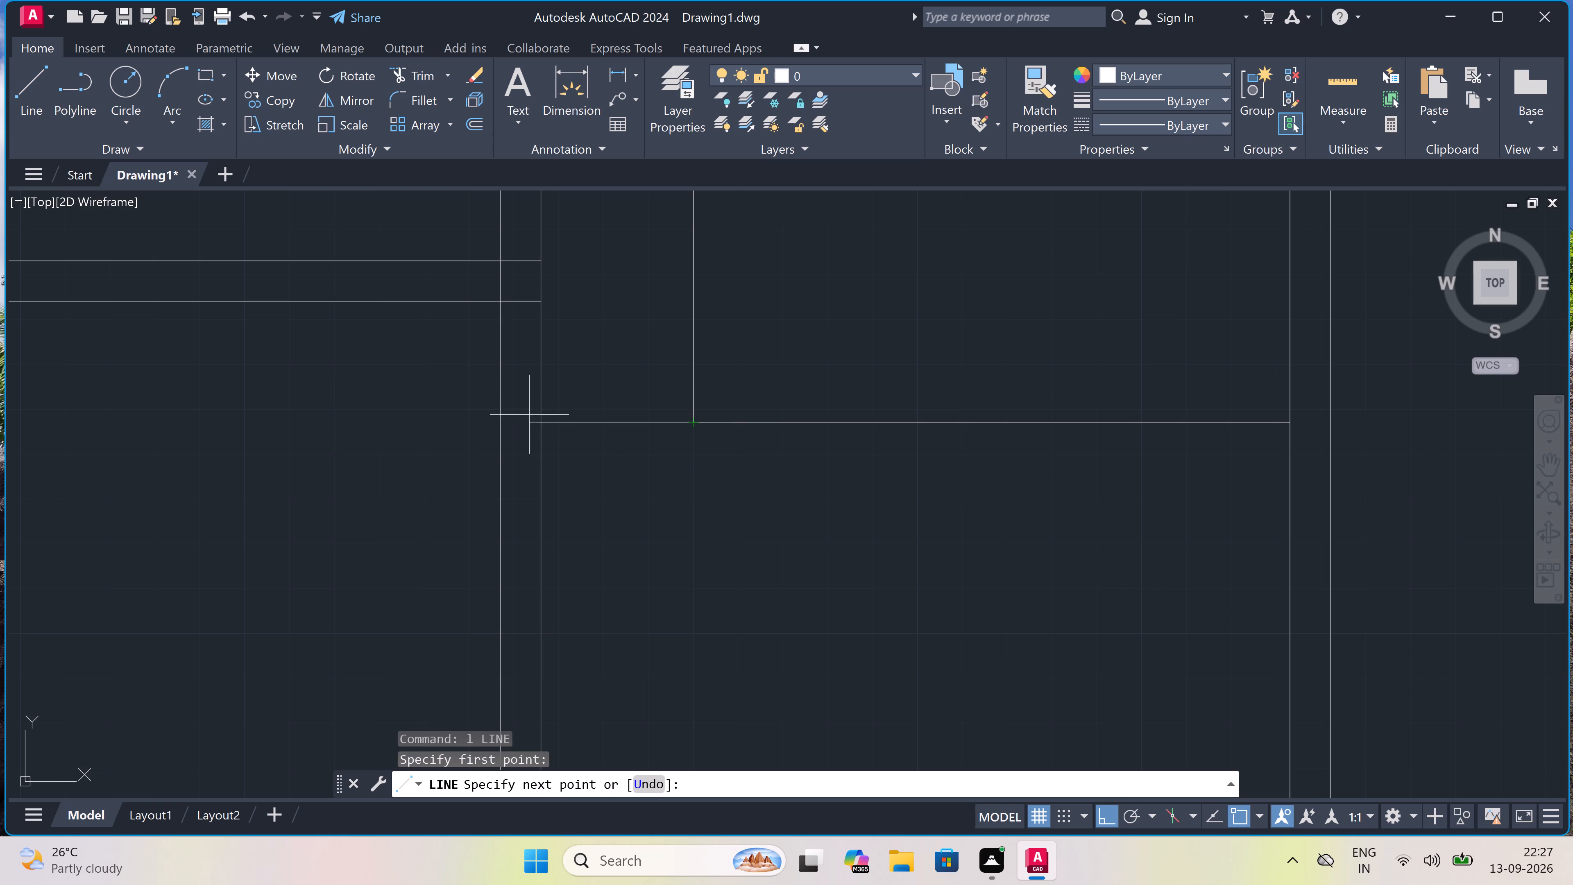
pyautogui.click(537, 419)
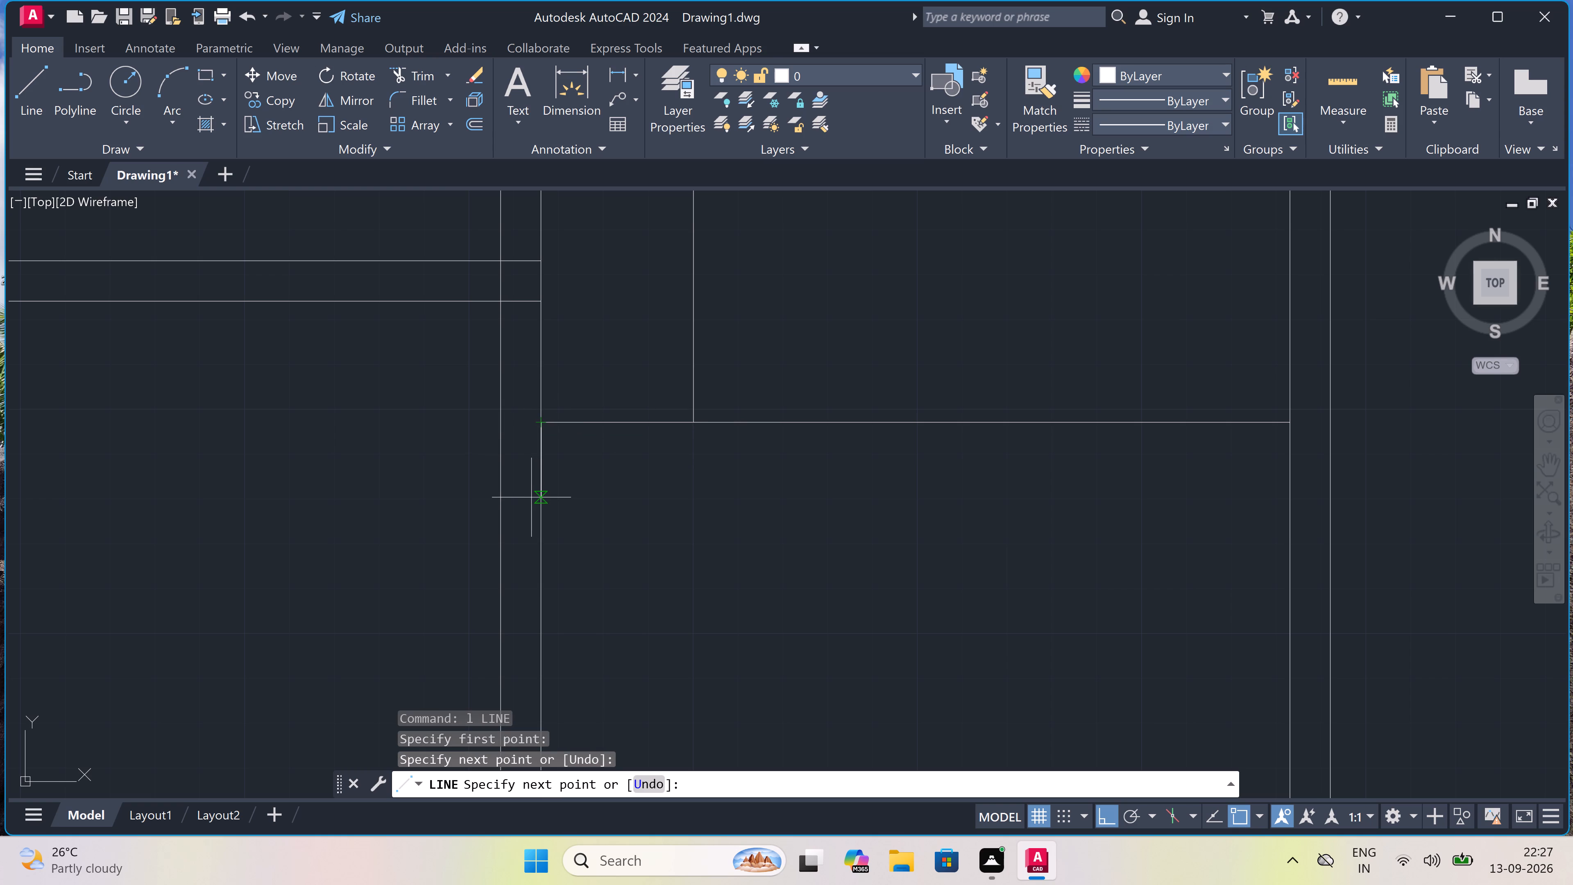
pyautogui.press('9')
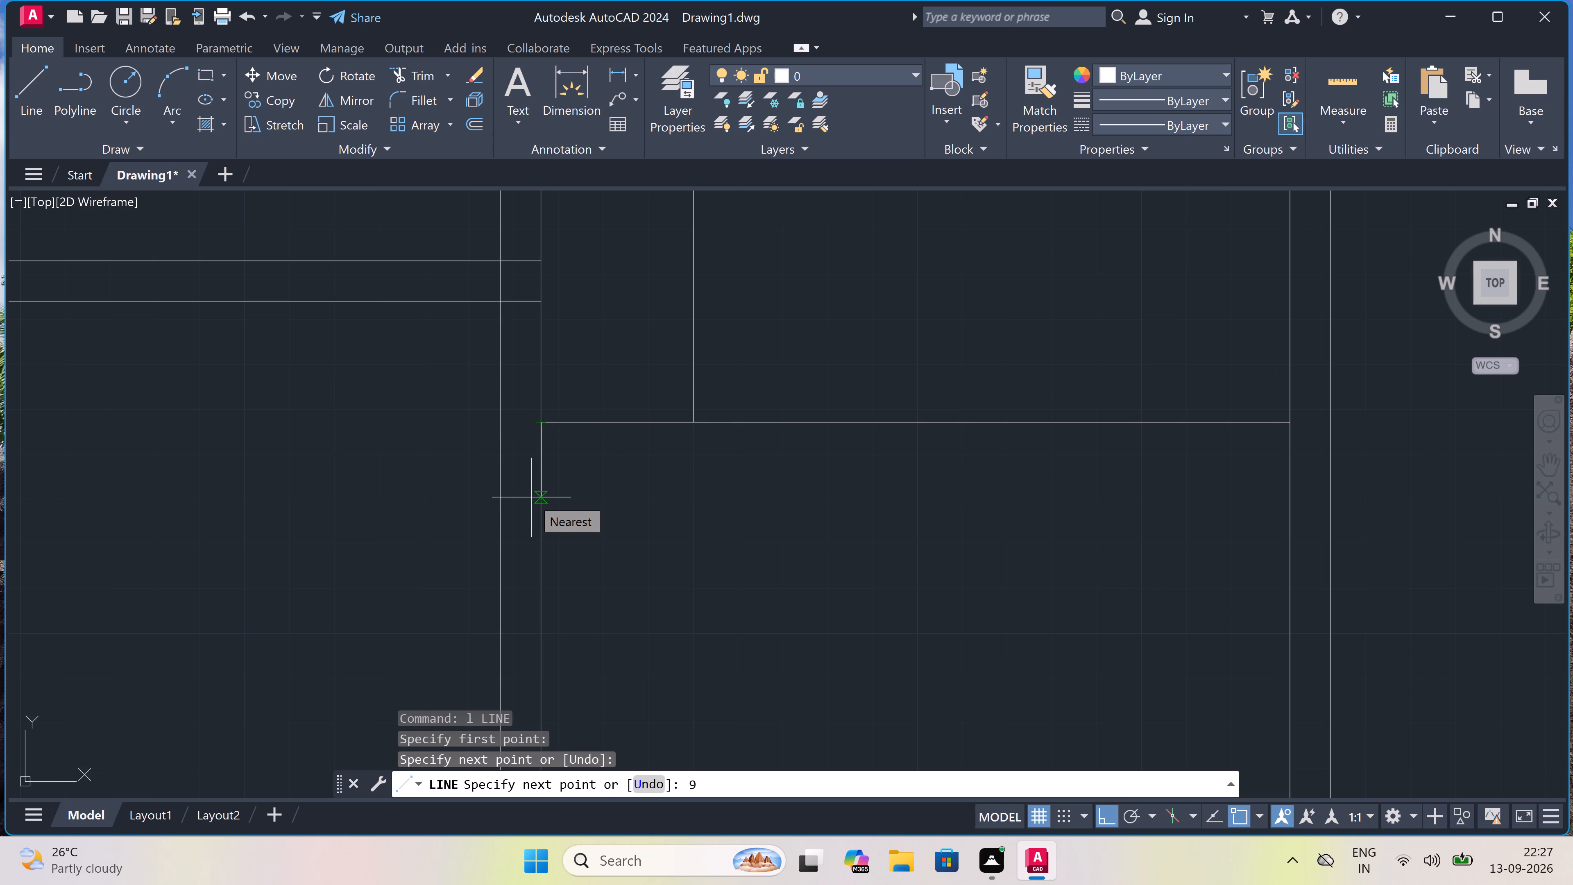
pyautogui.write('"')
pyautogui.press('space')
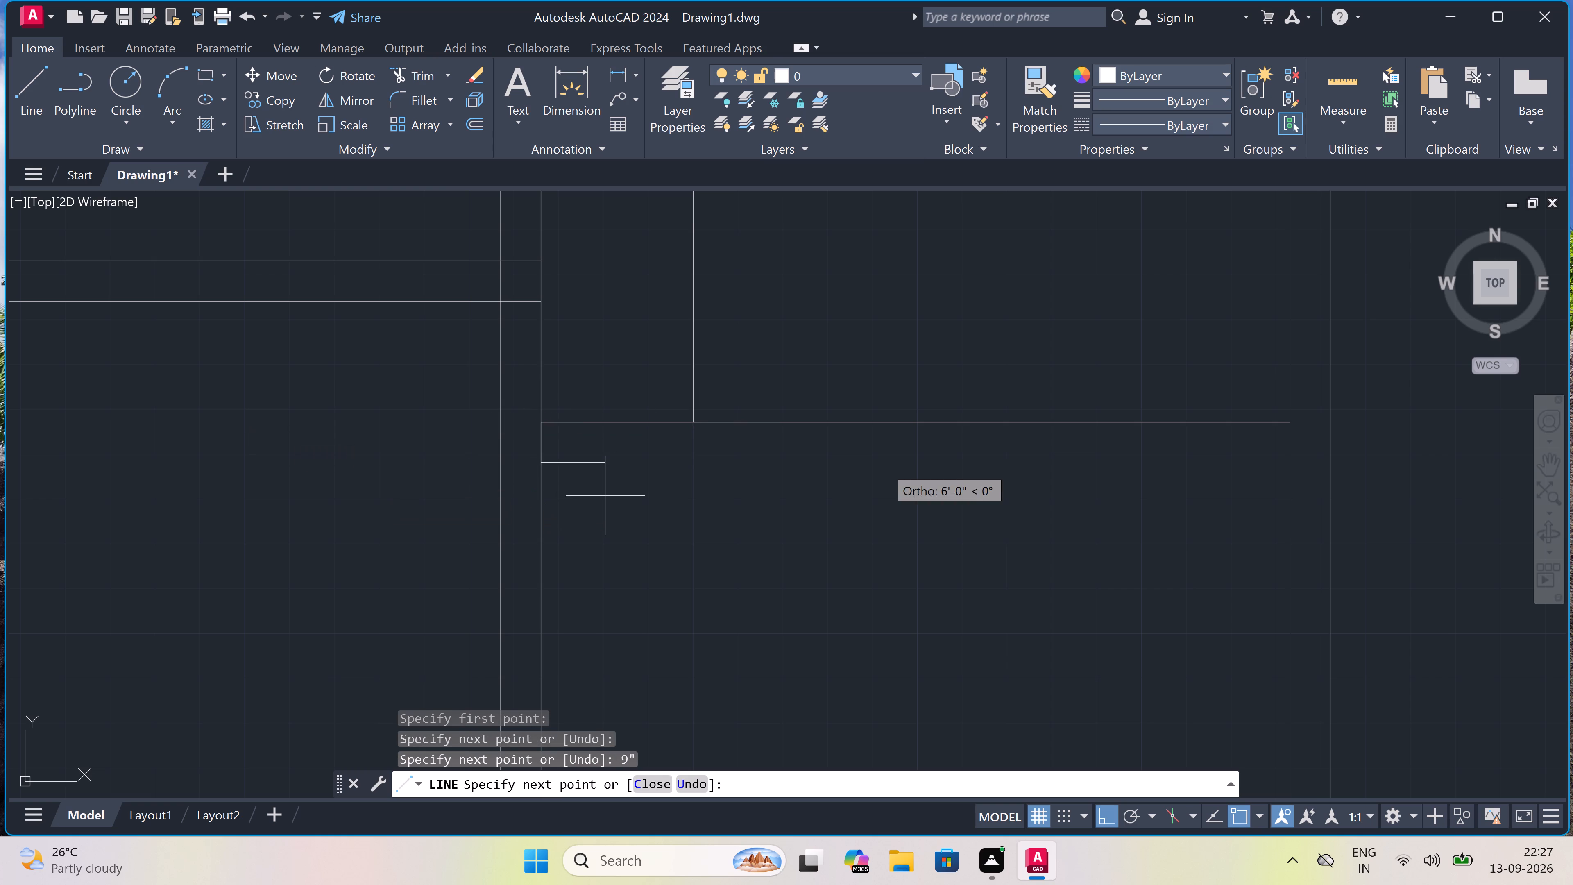
pyautogui.click(1285, 462)
pyautogui.press('Escape')
# Trim the long partition's two lines above the left room's horizontal wall and the horizontal stubs left of the upper right-hand wall.
pyautogui.scroll(-5, 1171, 439)
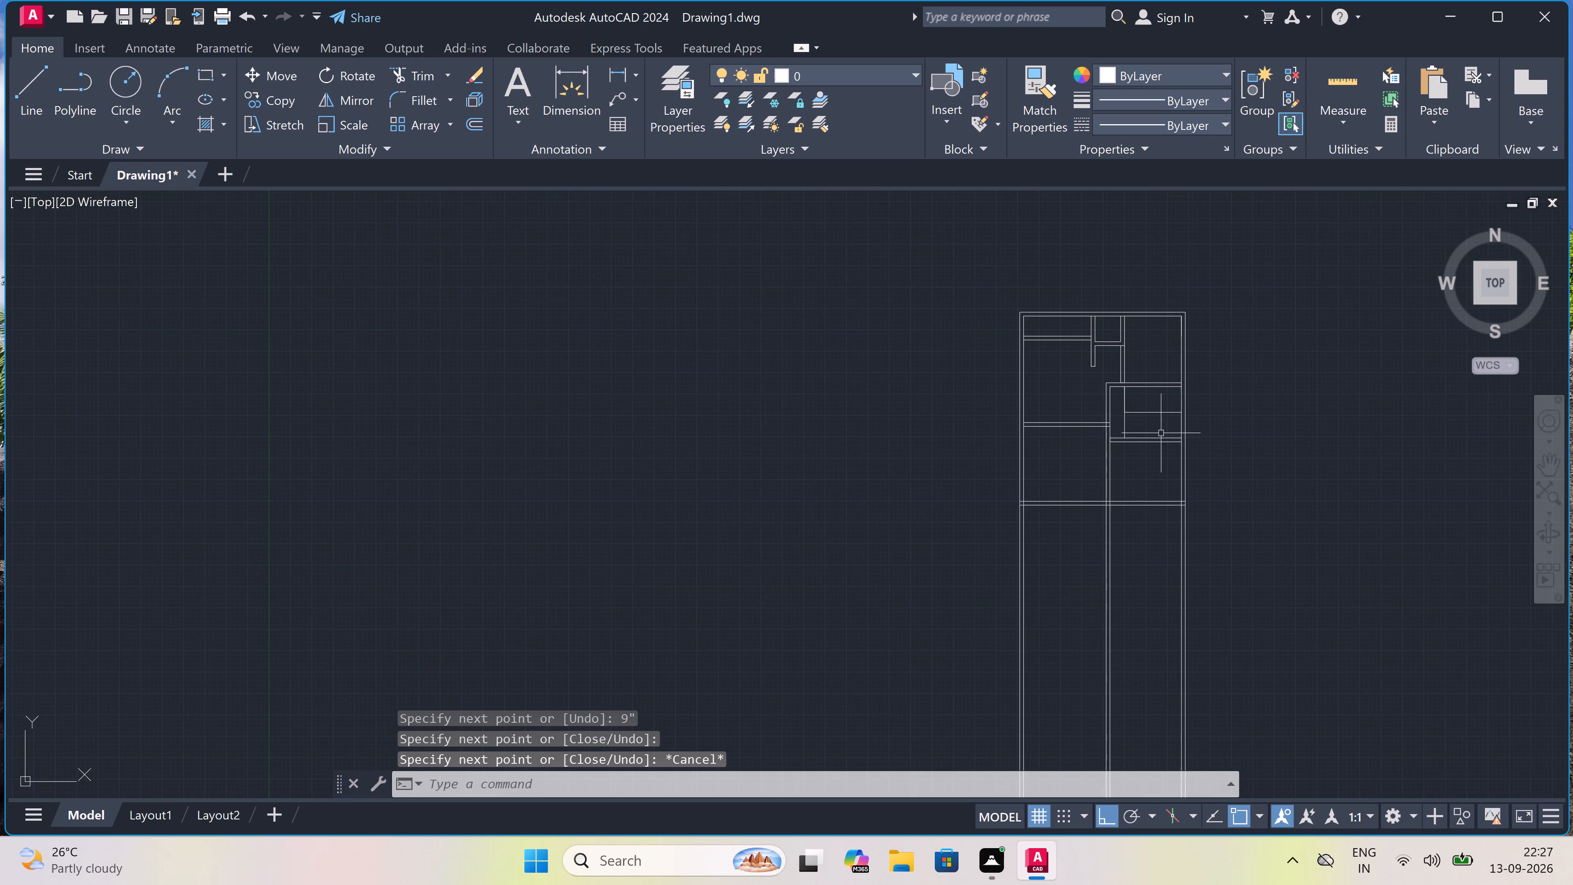
pyautogui.scroll(2, 1136, 416)
pyautogui.write('tr')
pyautogui.press('space')
pyautogui.click(1084, 399)
pyautogui.click(985, 378)
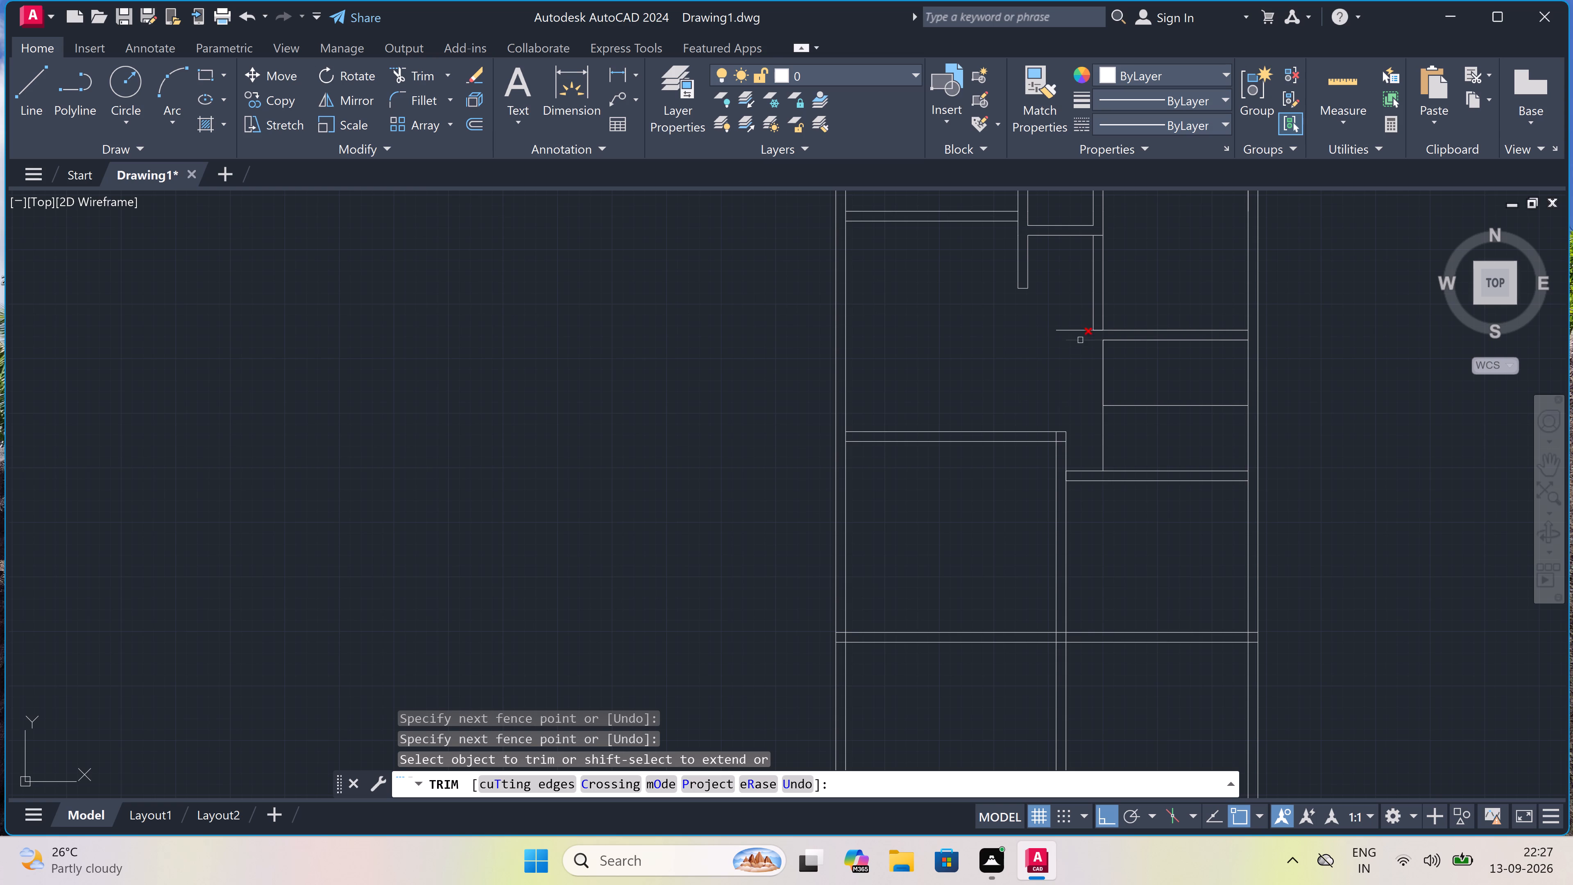
pyautogui.scroll(3, 1081, 339)
pyautogui.moveTo(1084, 288); pyautogui.dragTo(1084, 301)
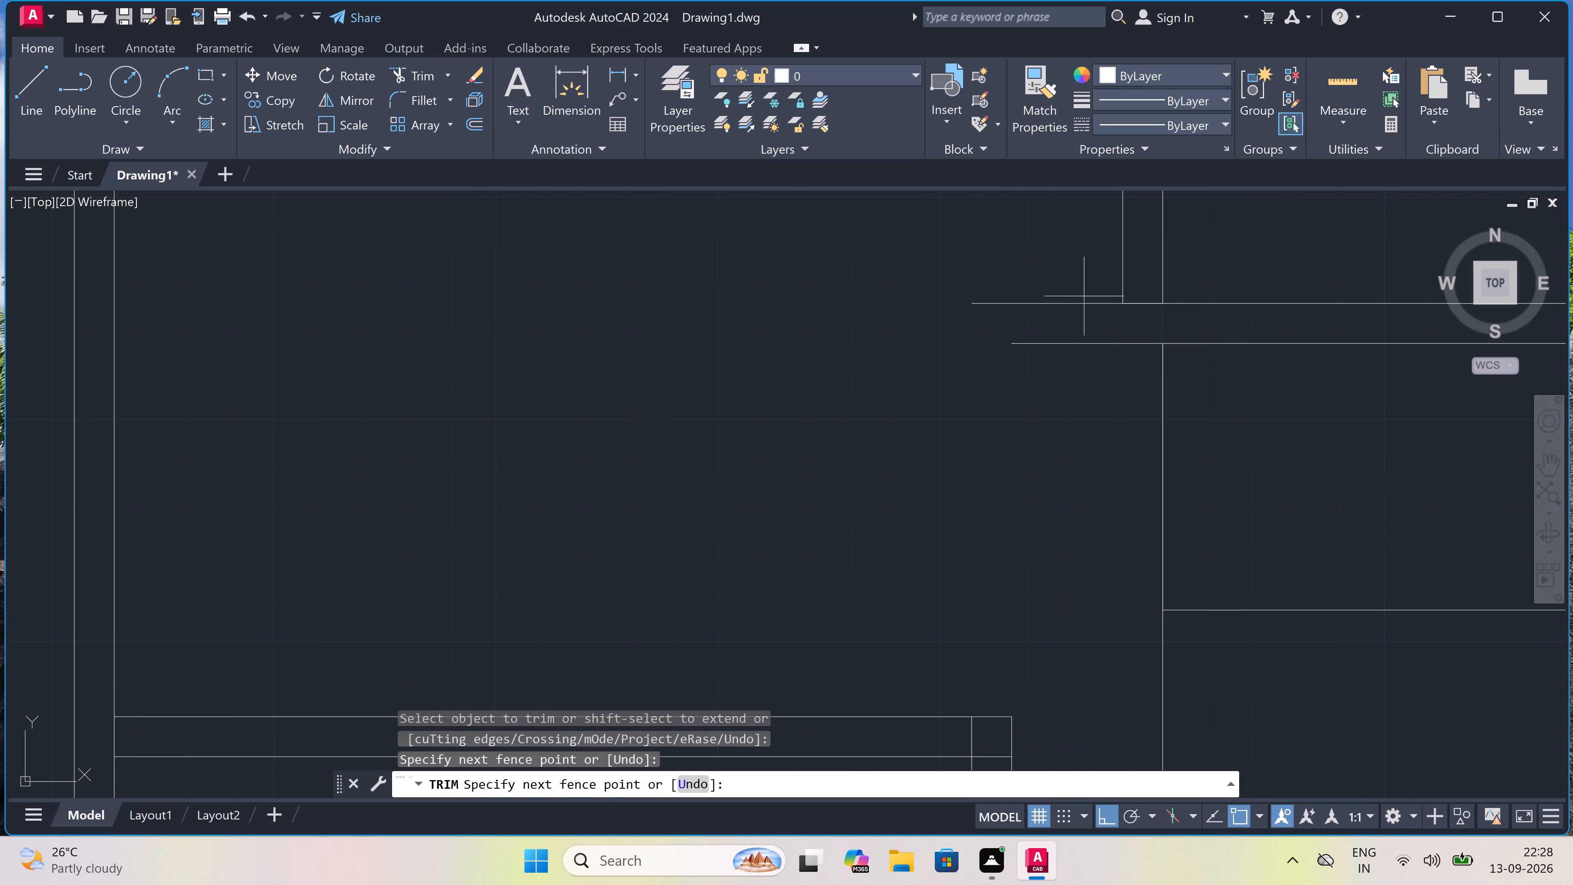
pyautogui.moveTo(1087, 367); pyautogui.dragTo(1087, 358)
pyautogui.click(1072, 273)
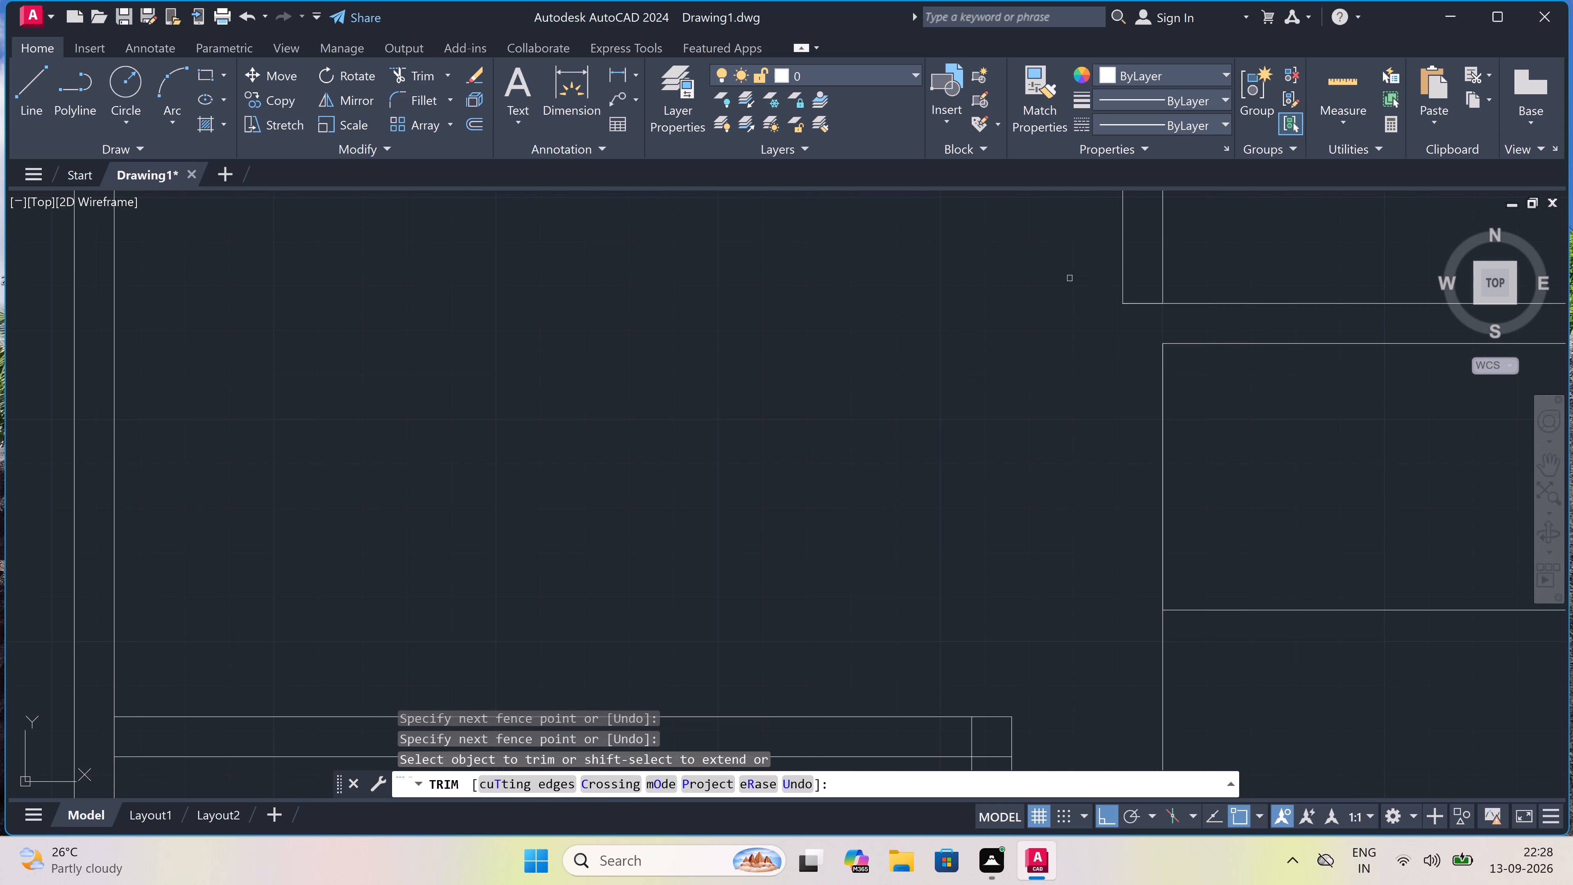
pyautogui.press('Escape')
# Draw lines from the upper vertical partition's lower-left corner down and across to close the corner with the right-hand horizontal wall.
pyautogui.press('l')
pyautogui.press('space')
pyautogui.scroll(-2, 1080, 309)
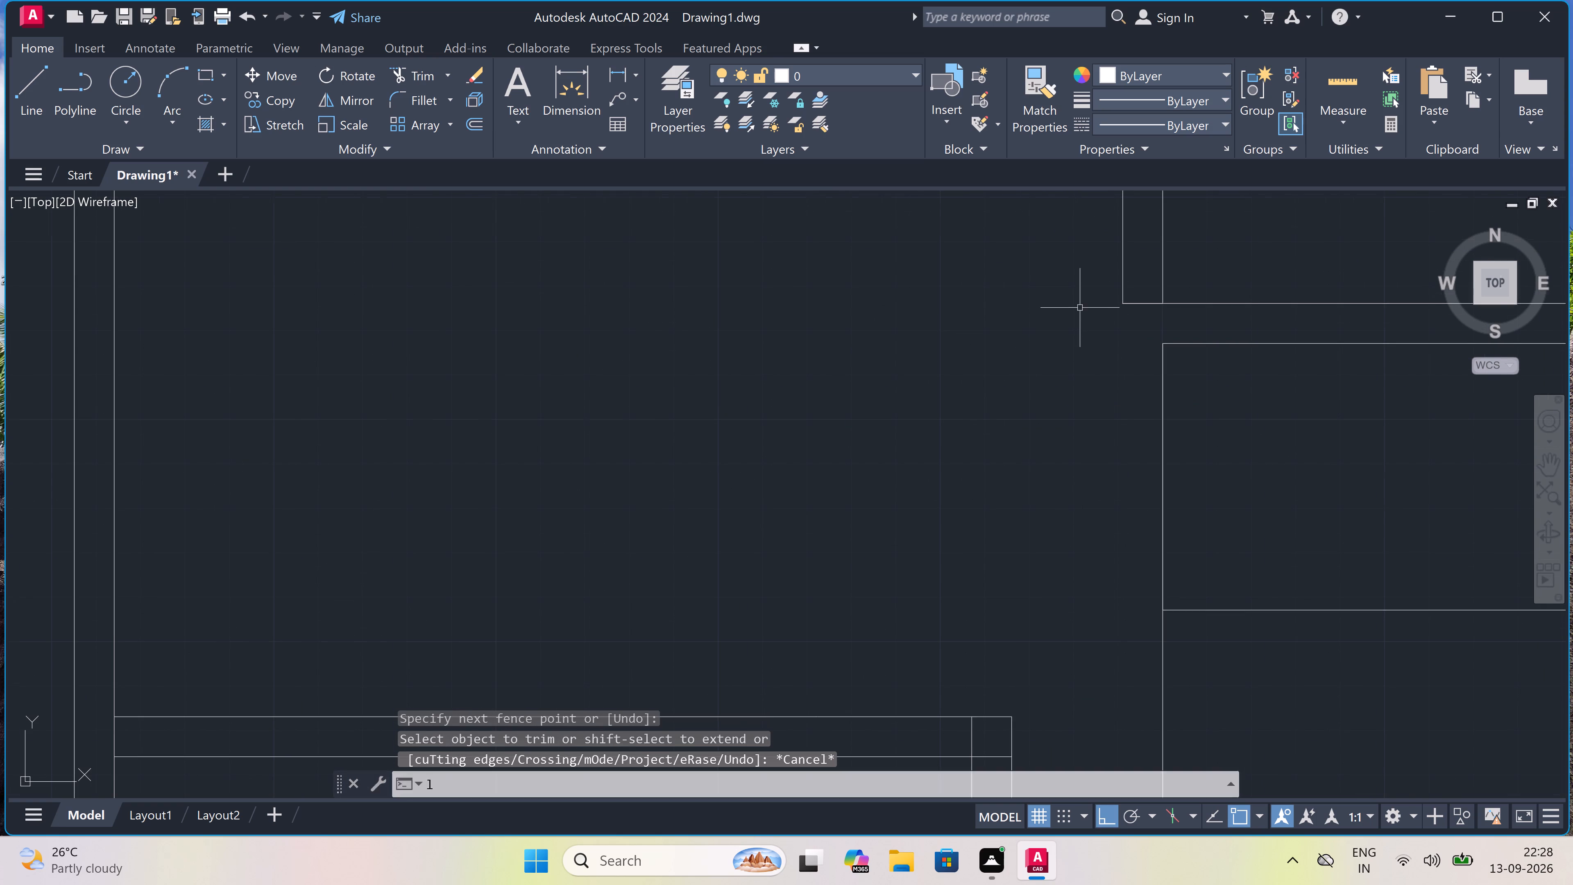
pyautogui.scroll(-2, 1080, 309)
pyautogui.scroll(4, 1095, 318)
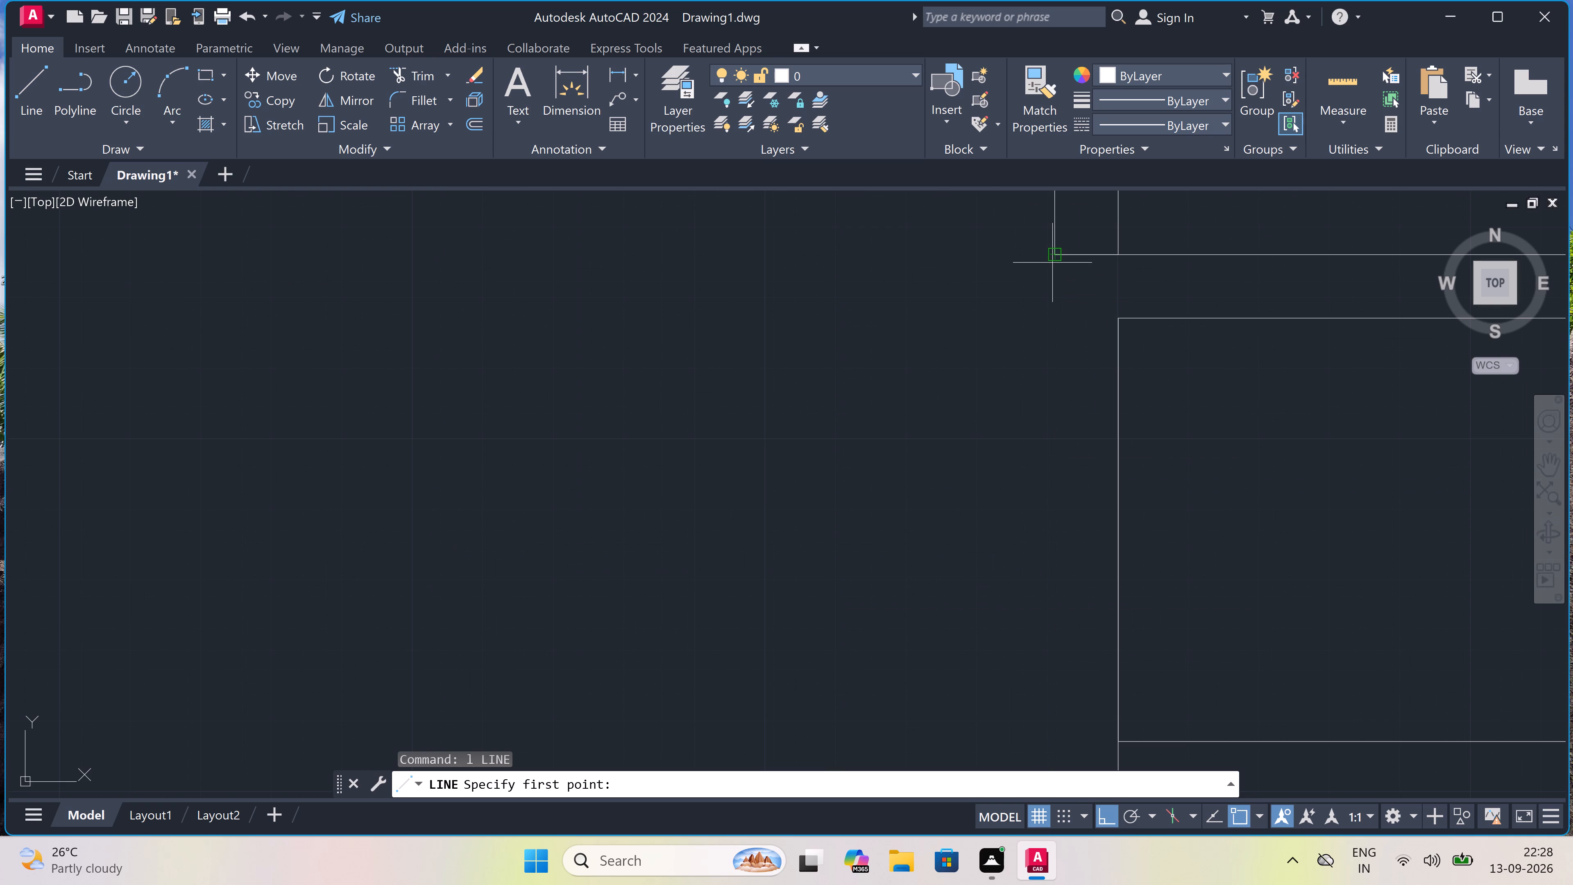
pyautogui.scroll(-2, 1052, 263)
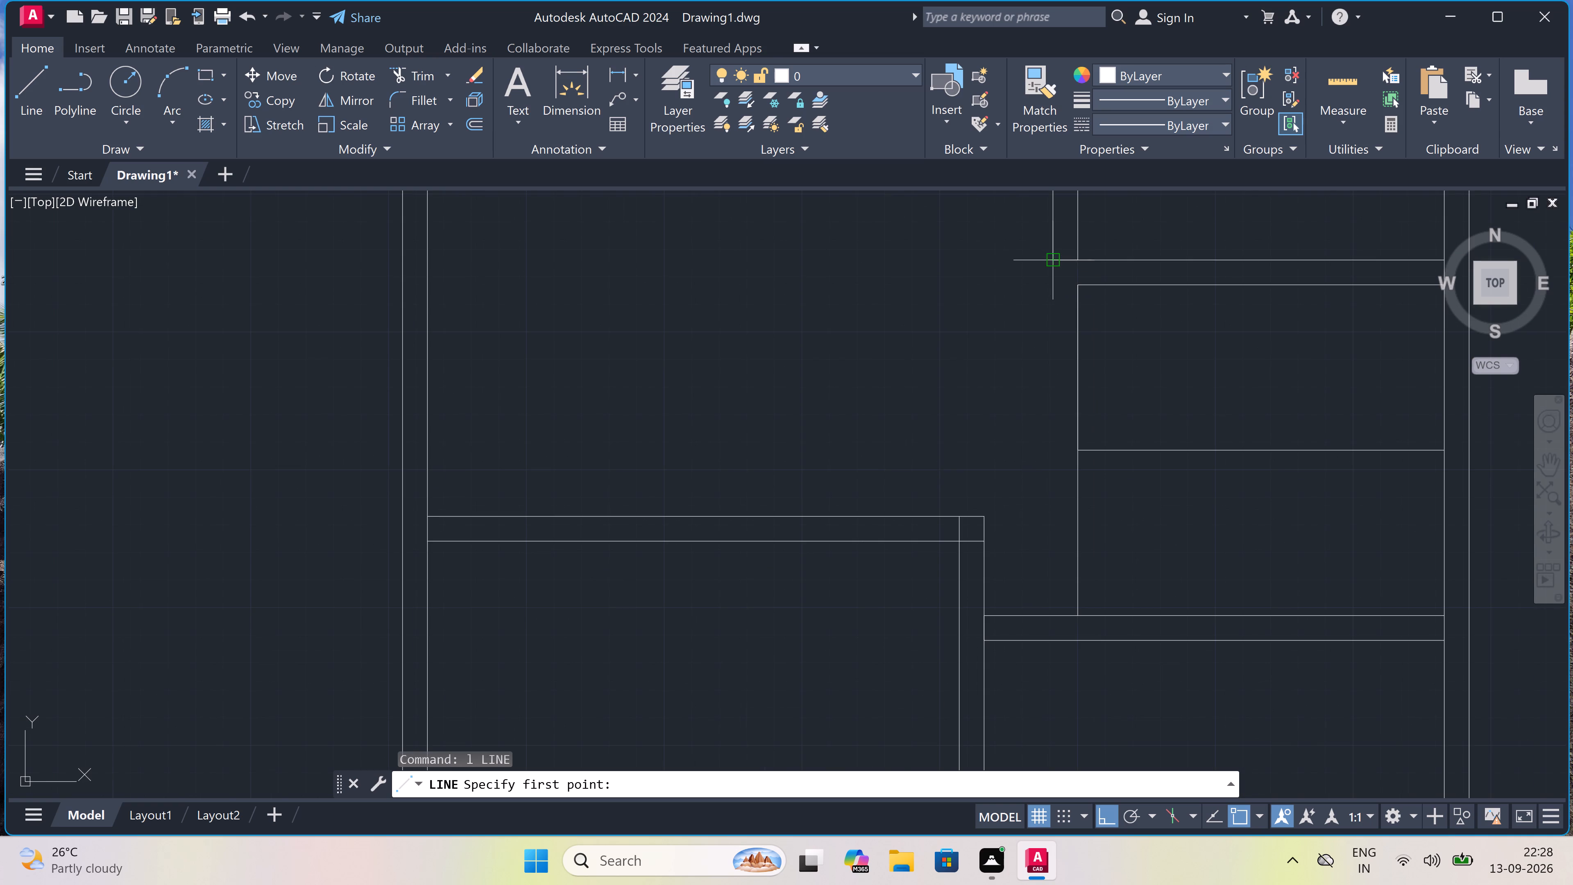
pyautogui.scroll(4, 1055, 253)
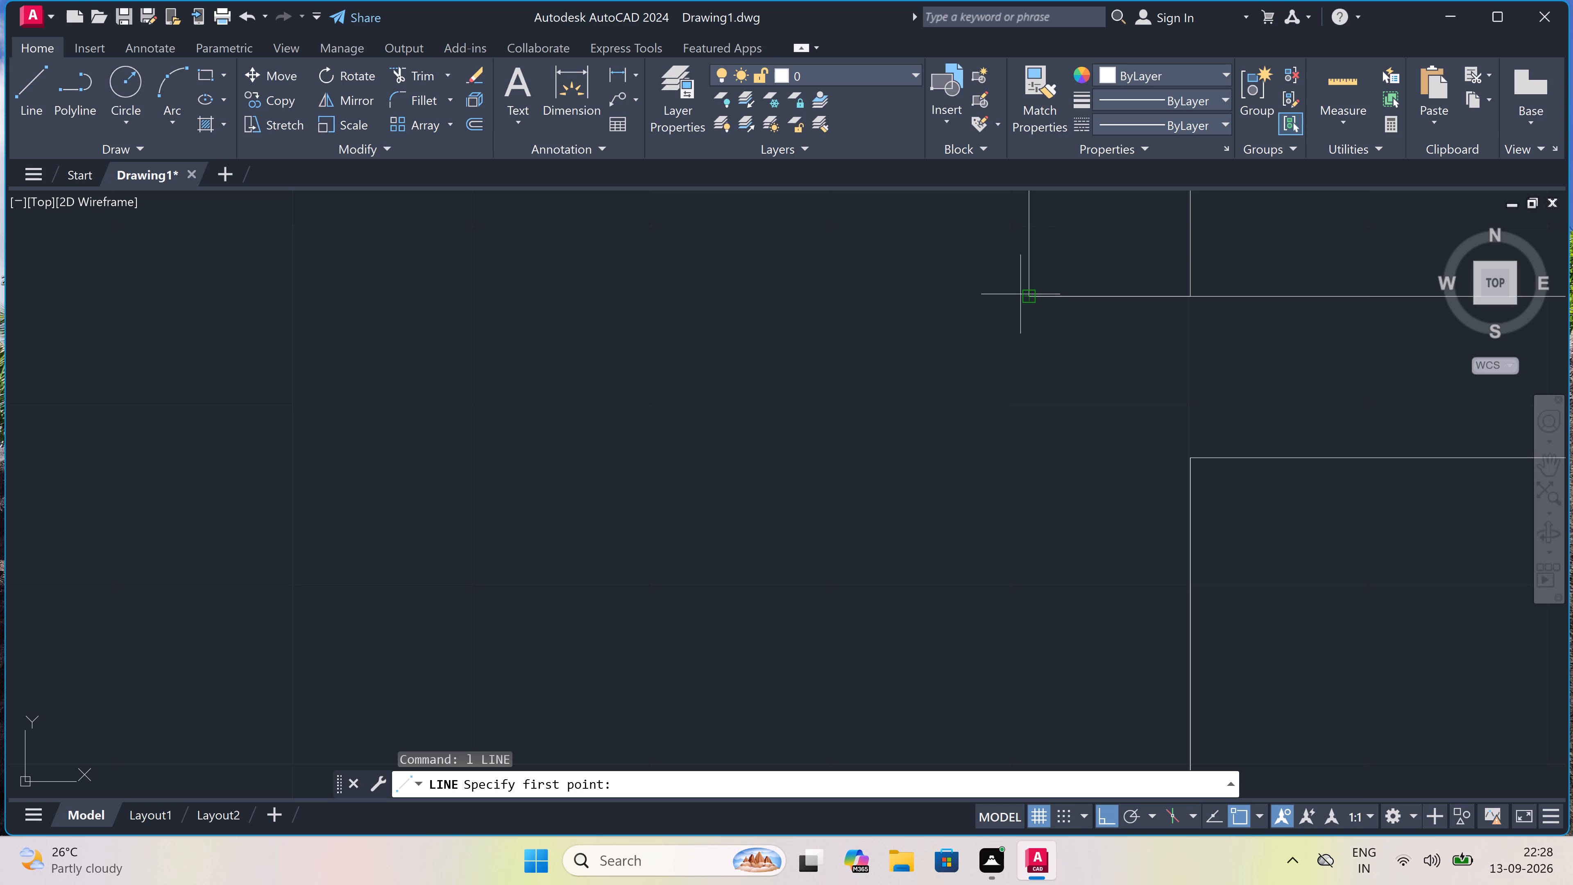
pyautogui.moveTo(1027, 293); pyautogui.dragTo(1027, 305)
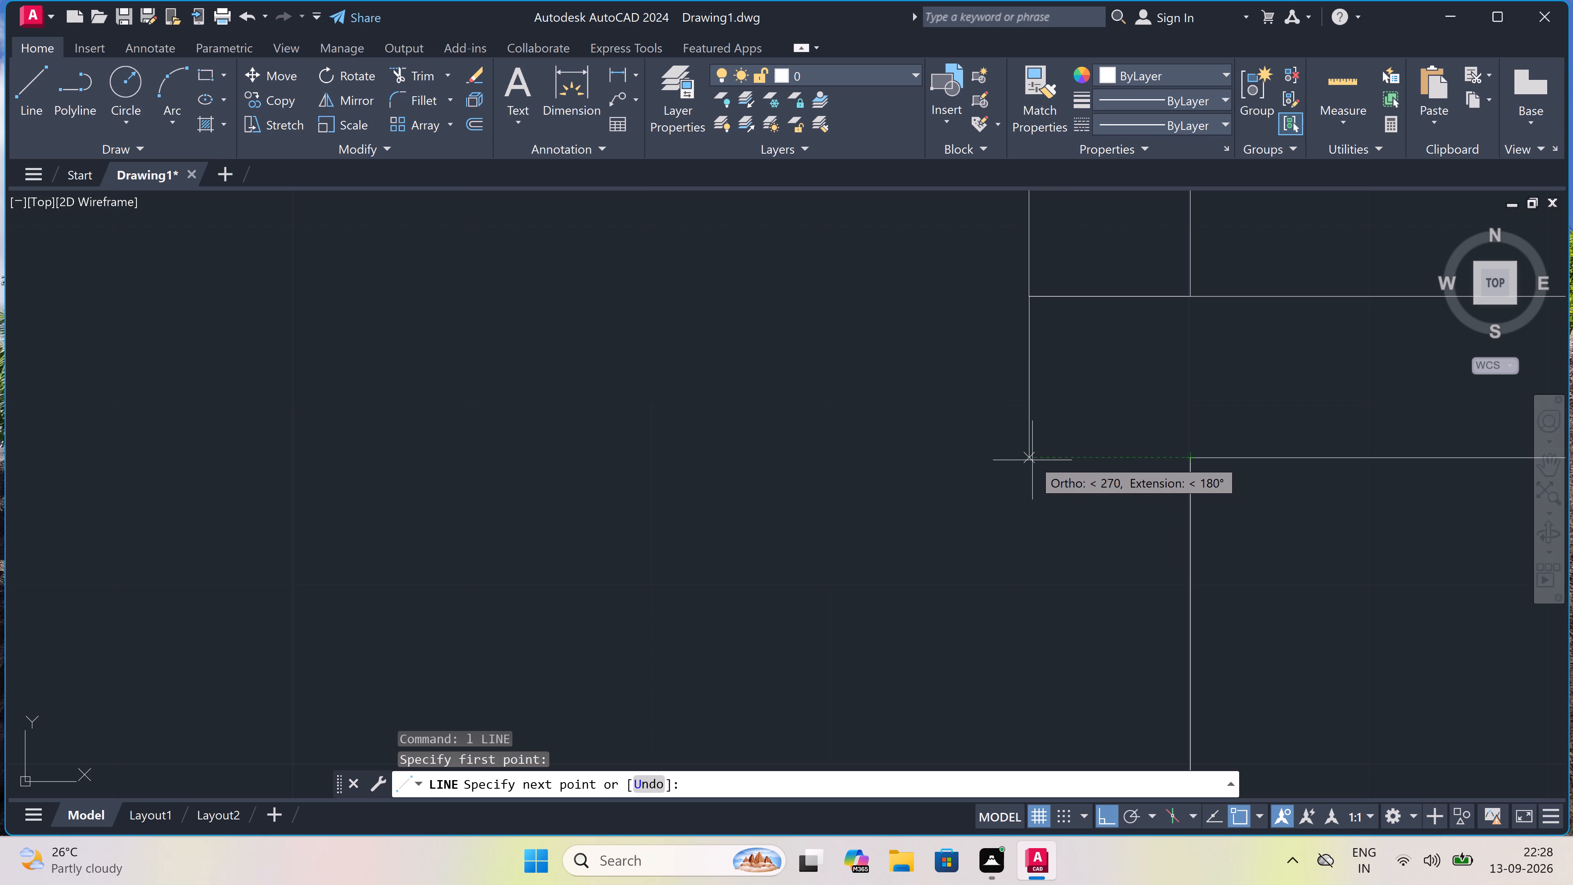
pyautogui.moveTo(1031, 459); pyautogui.dragTo(1040, 457)
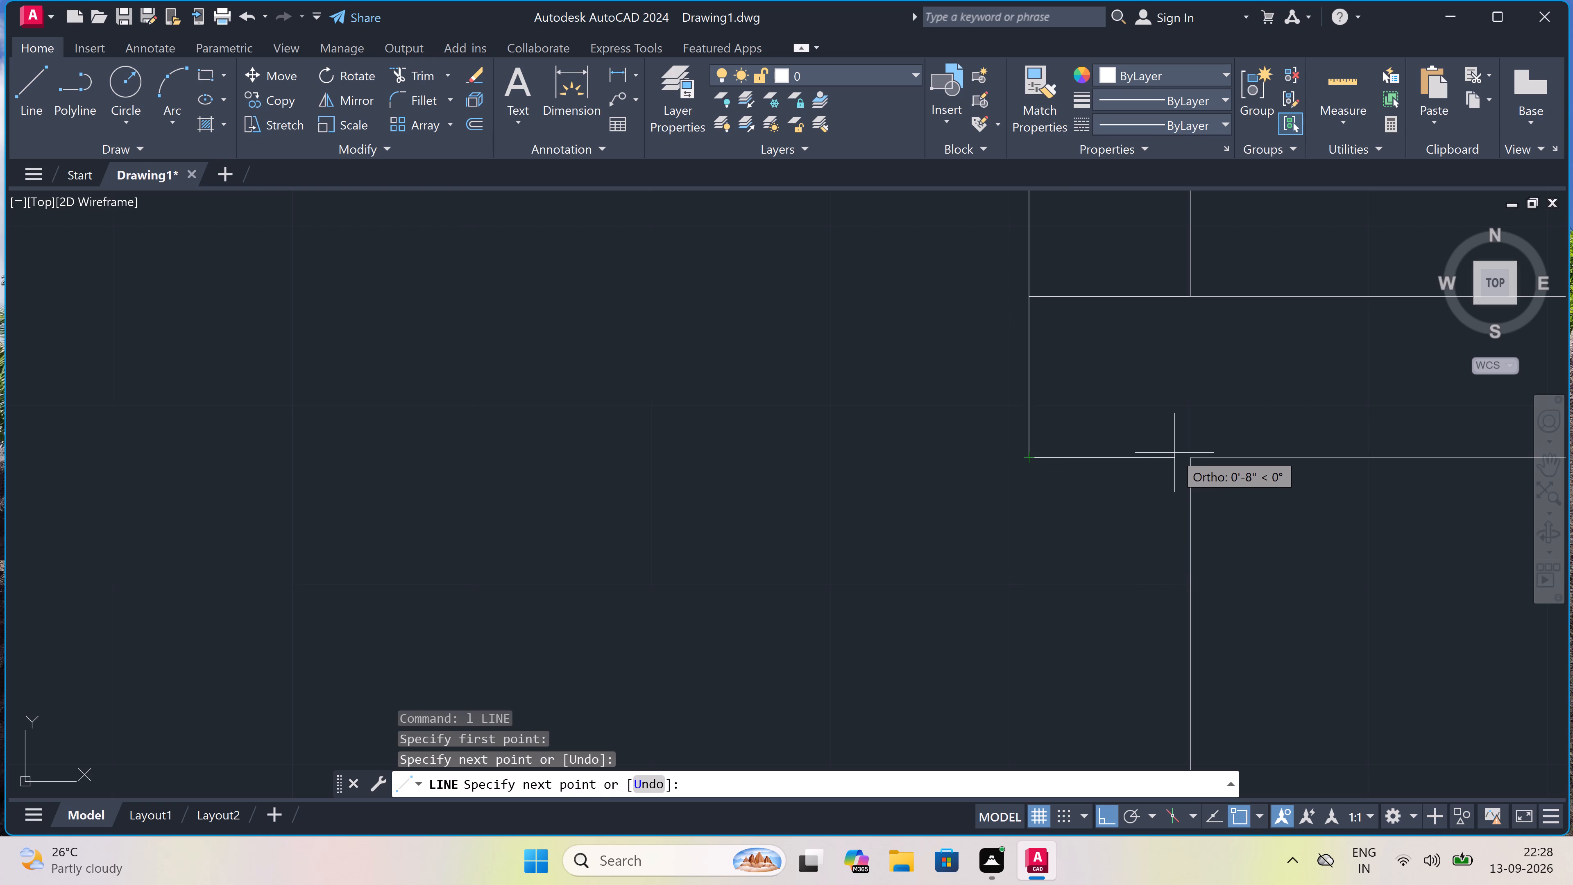
pyautogui.click(1193, 455)
pyautogui.press('Escape')
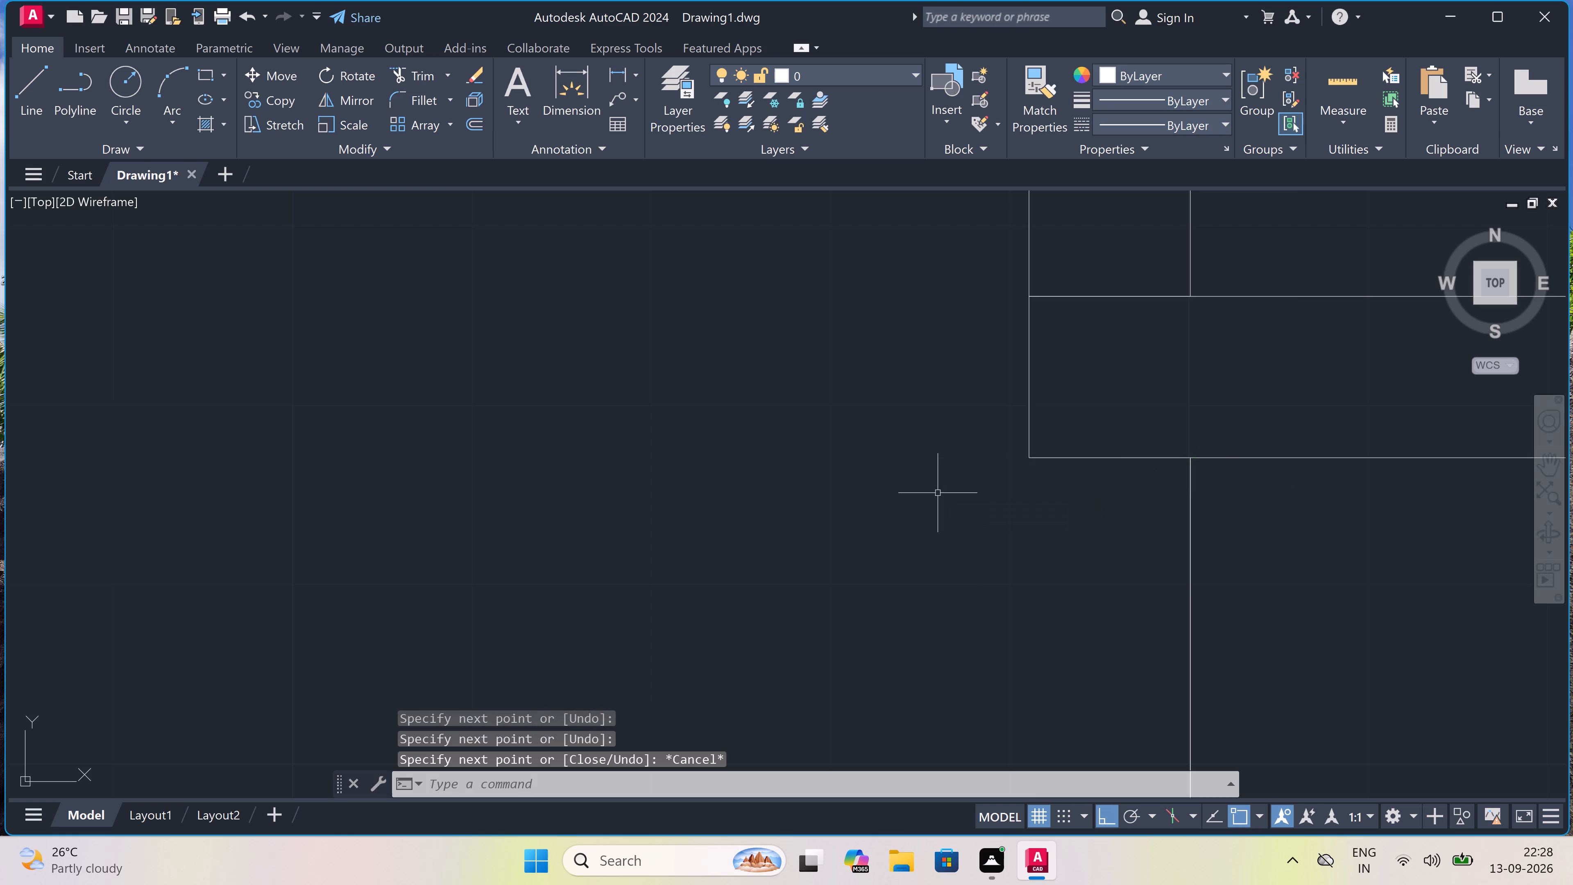
# Draw a short line across the upper vertical partition just above its corner with the right-hand horizontal wall.
pyautogui.scroll(-2, 938, 493)
pyautogui.scroll(-3, 1024, 438)
pyautogui.scroll(3, 1022, 425)
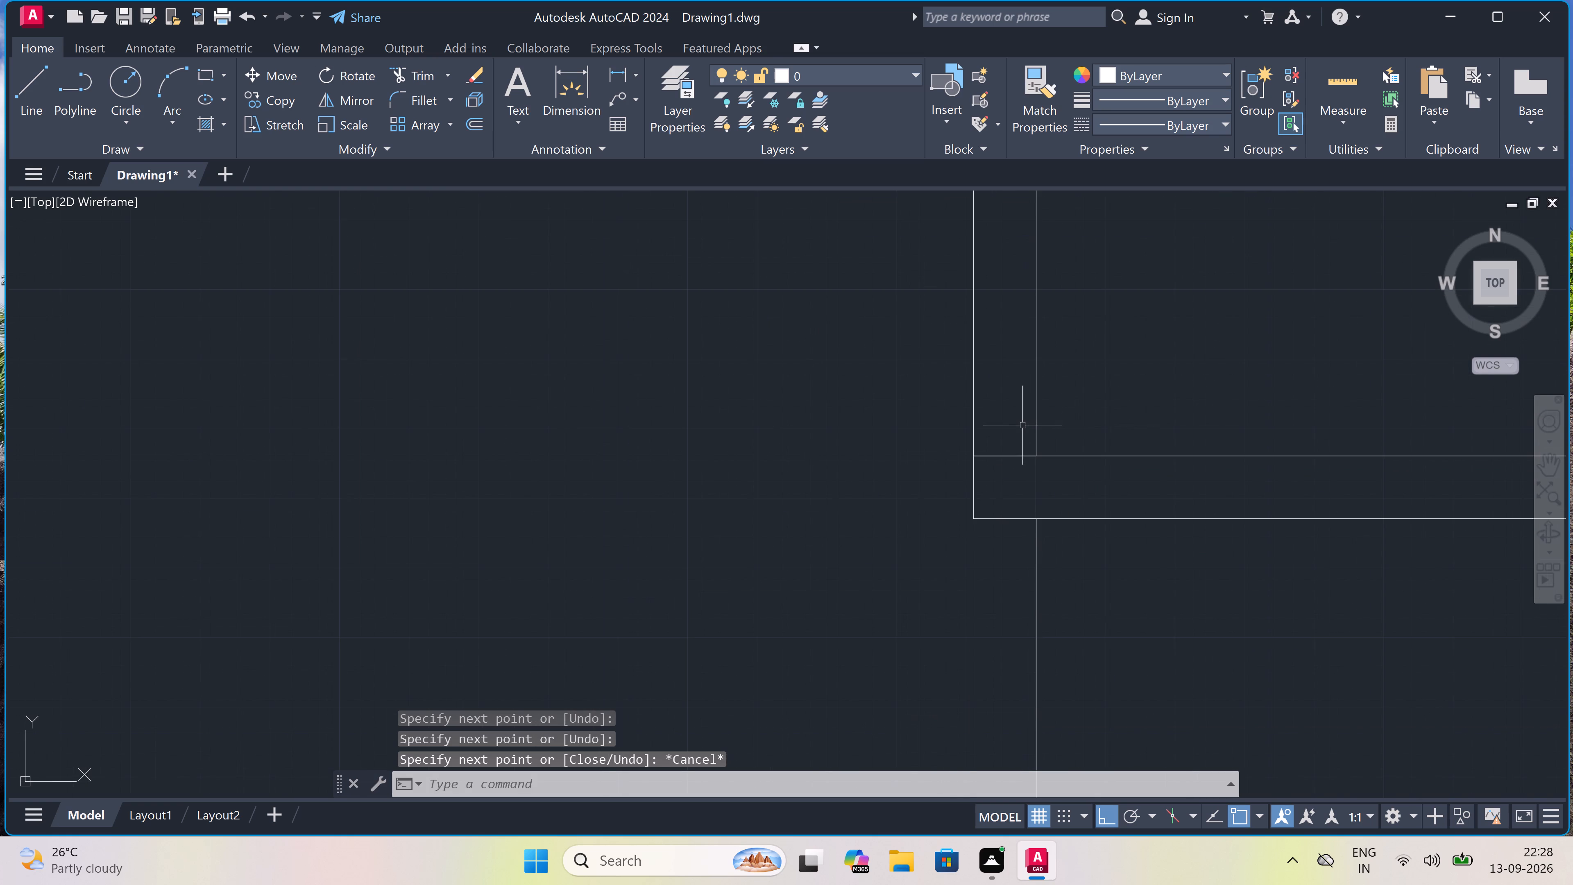
pyautogui.press('space')
pyautogui.click(974, 380)
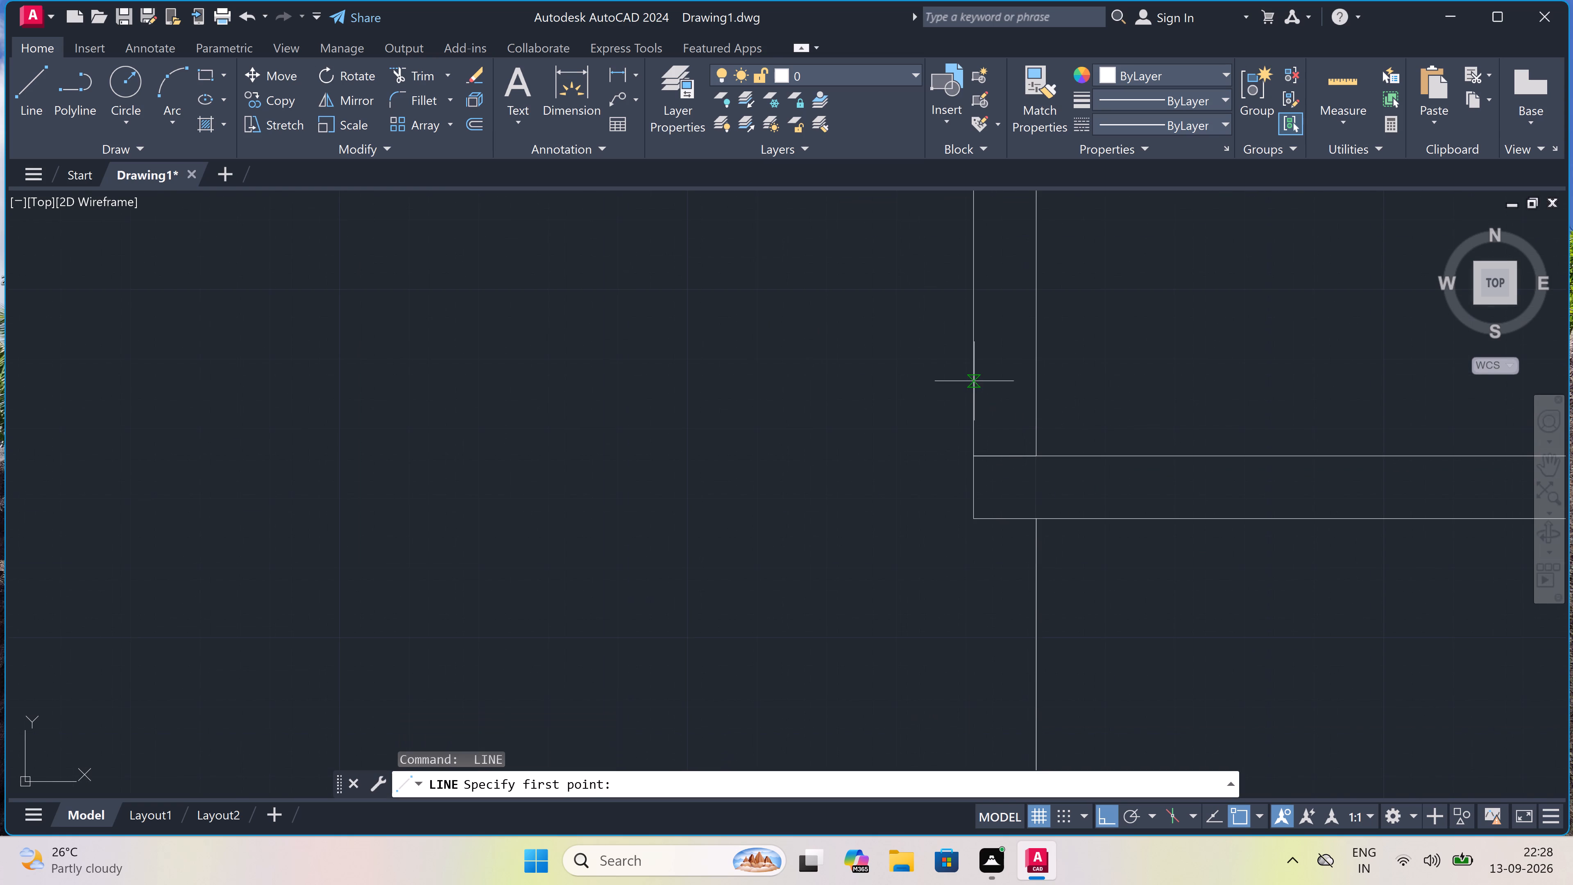
pyautogui.click(1028, 379)
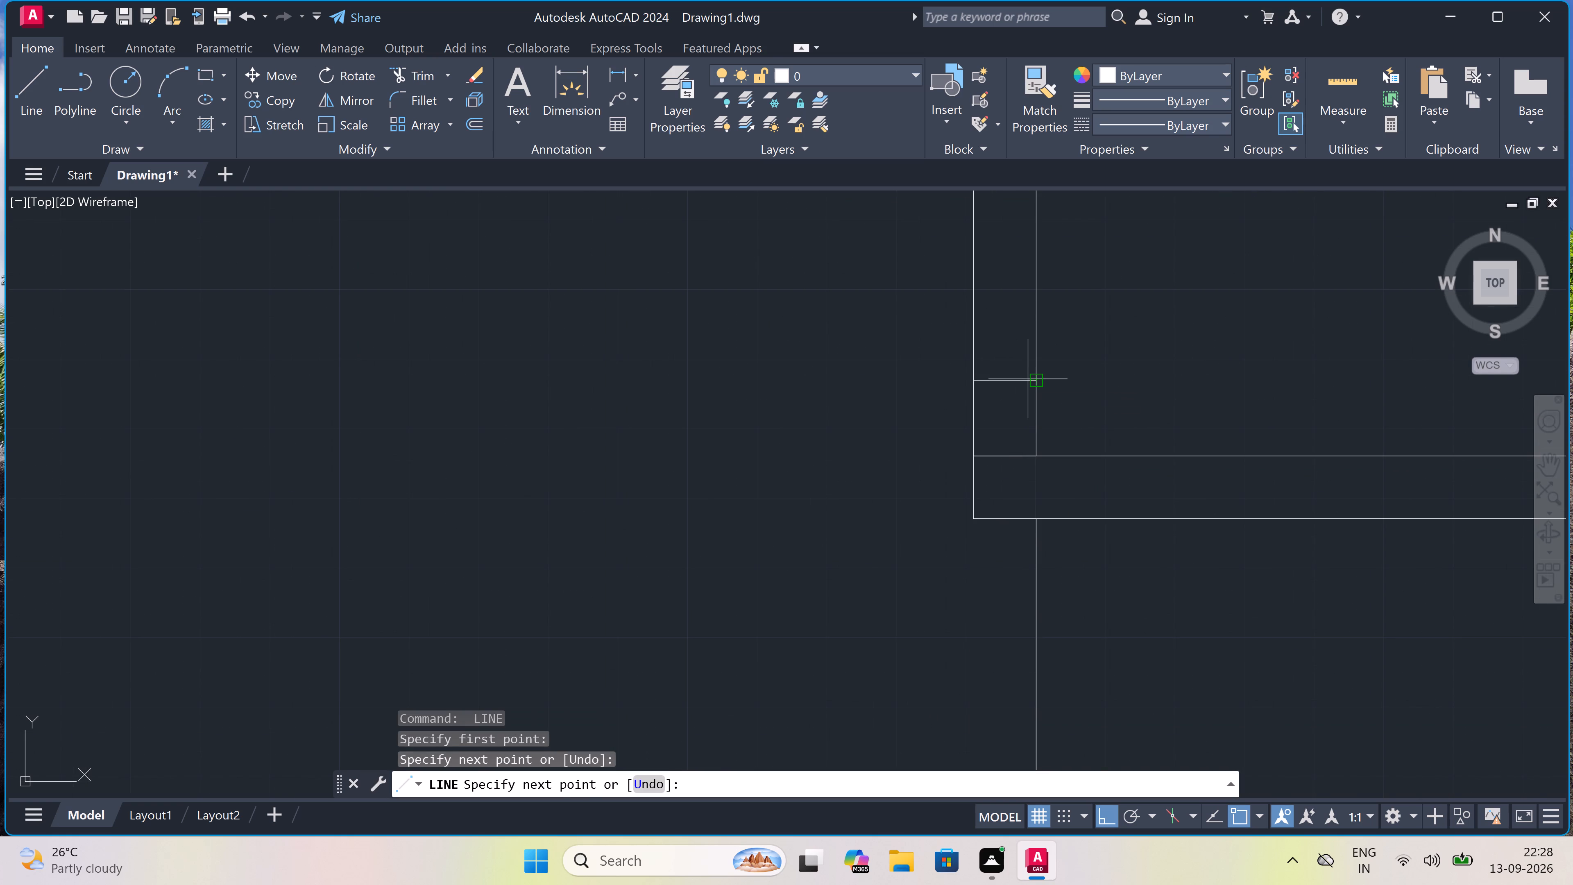
pyautogui.press('Escape')
# Trim the horizontal line segment crossing inside the corner of the upper vertical partition and right-hand wall.
pyautogui.write('tr')
pyautogui.press('space')
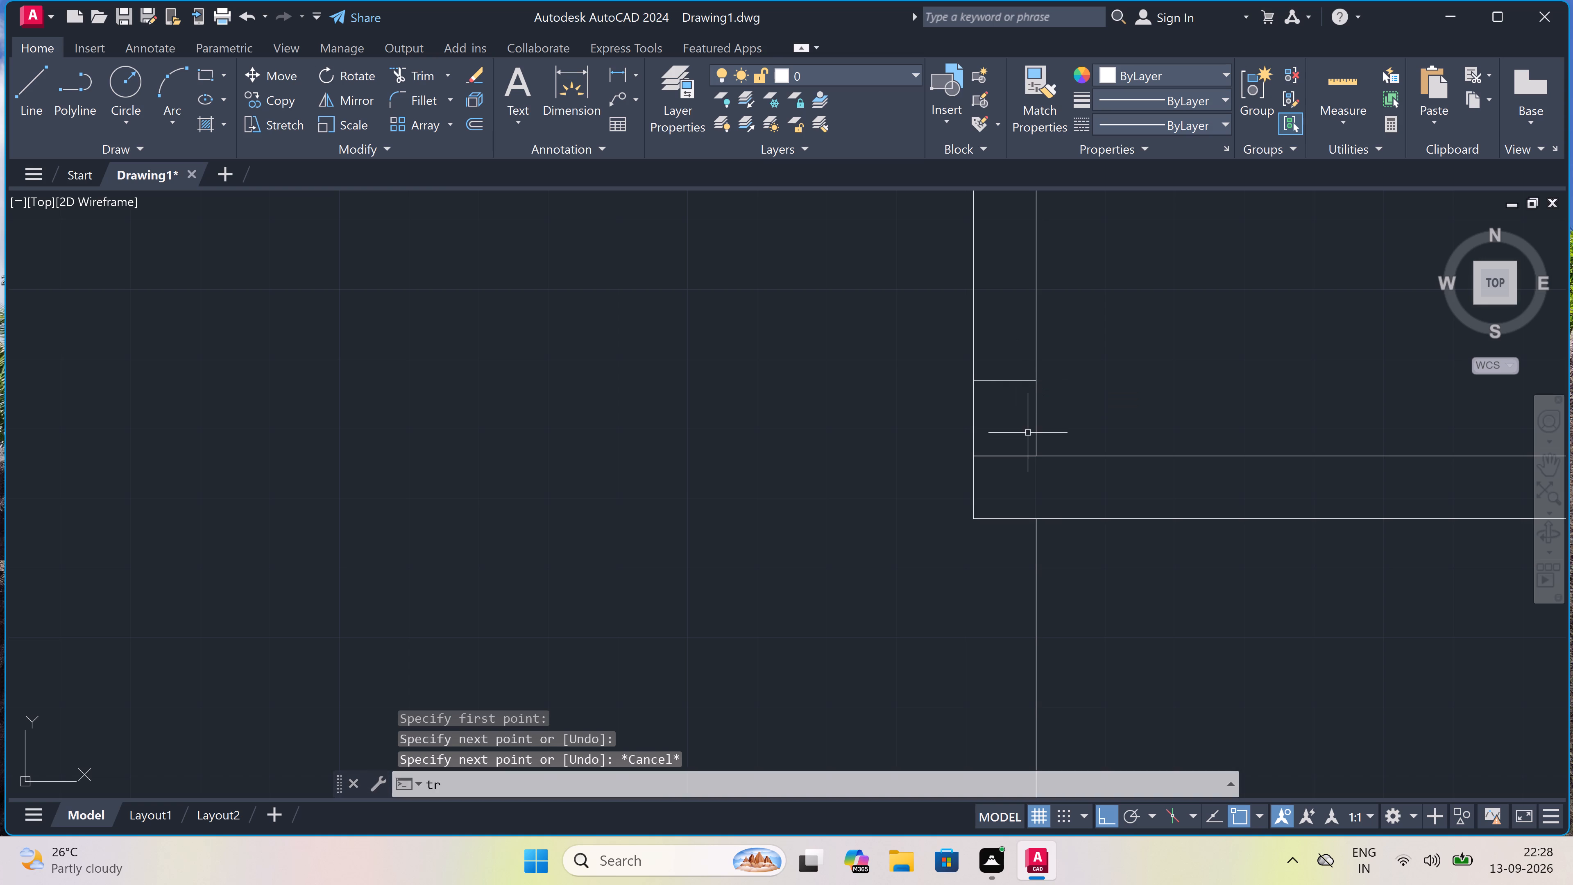
pyautogui.click(1024, 454)
pyautogui.tripleClick(1024, 454)
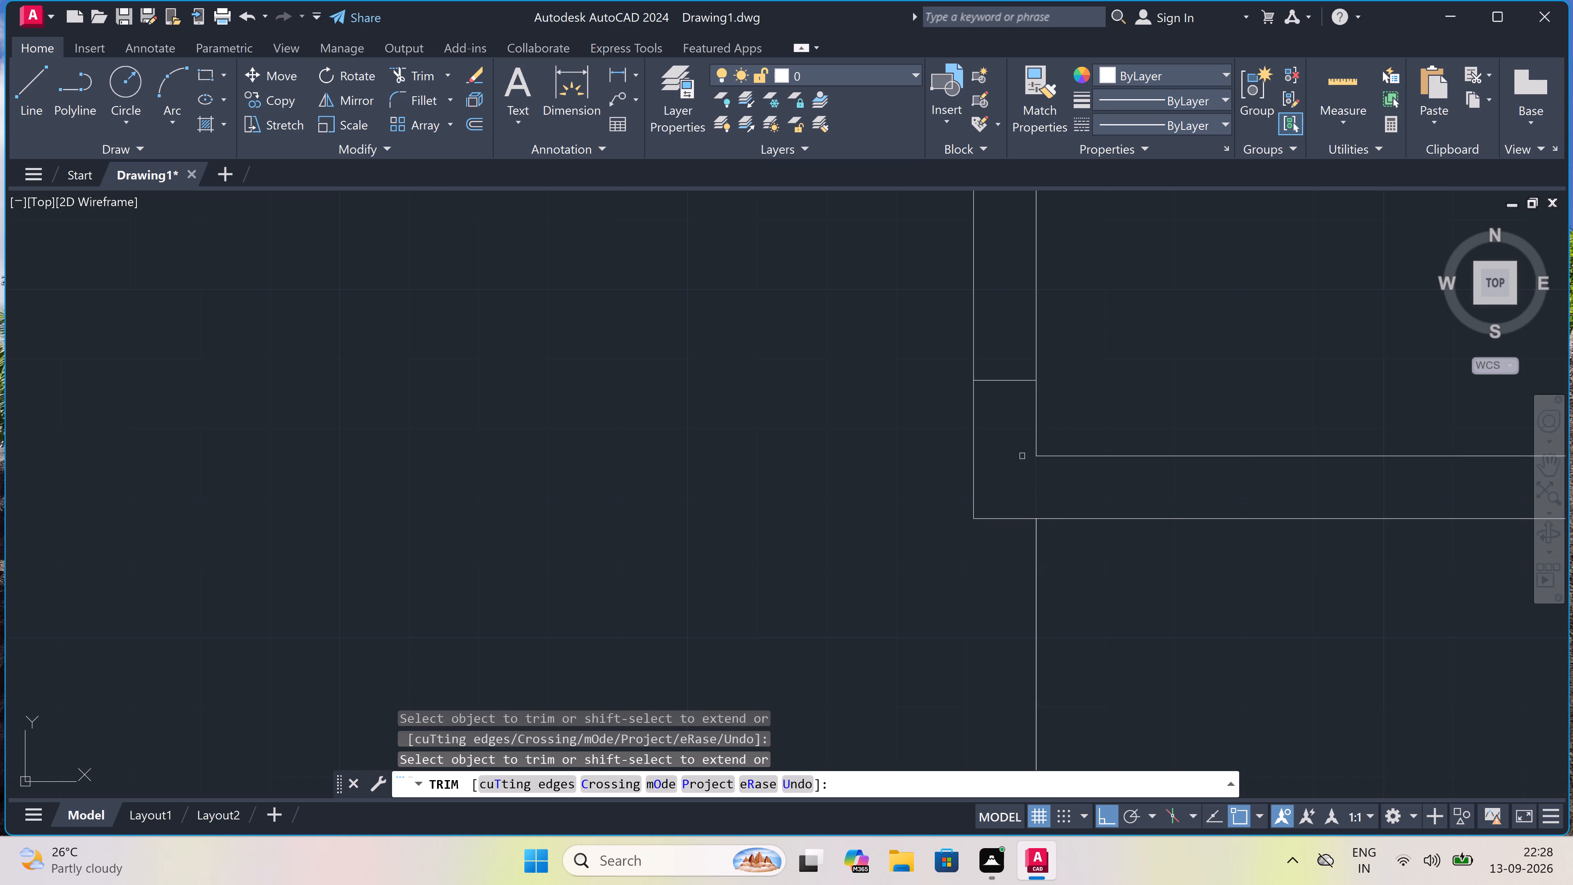
pyautogui.press('Escape')
# Draw a short vertical line across the left room's horizontal wall, between its middle and the long vertical partition.
pyautogui.scroll(-5, 996, 434)
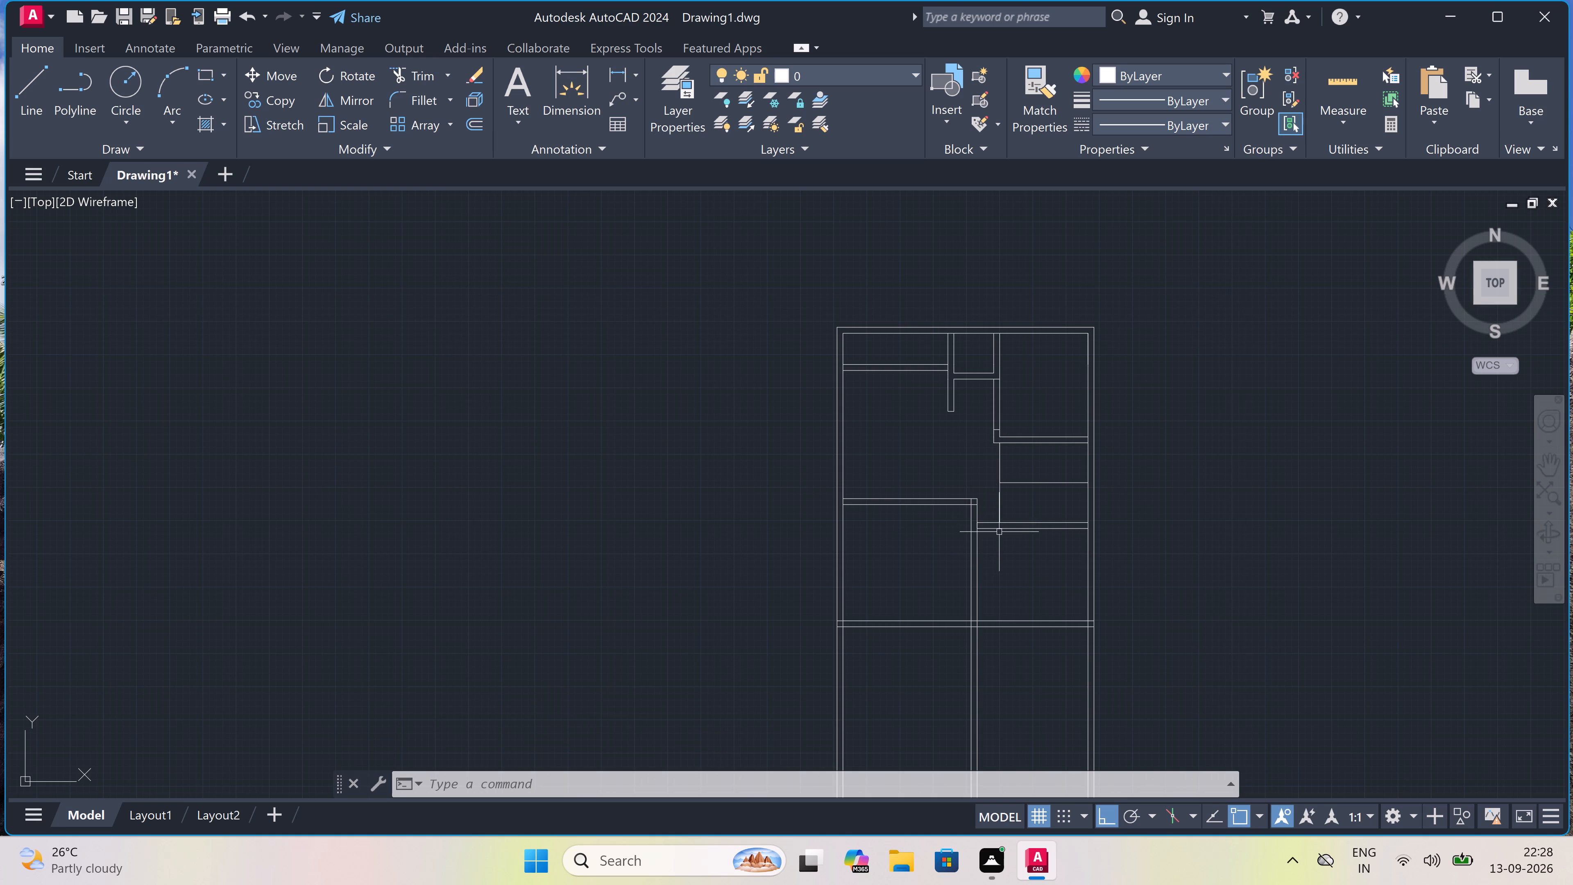
pyautogui.scroll(3, 999, 532)
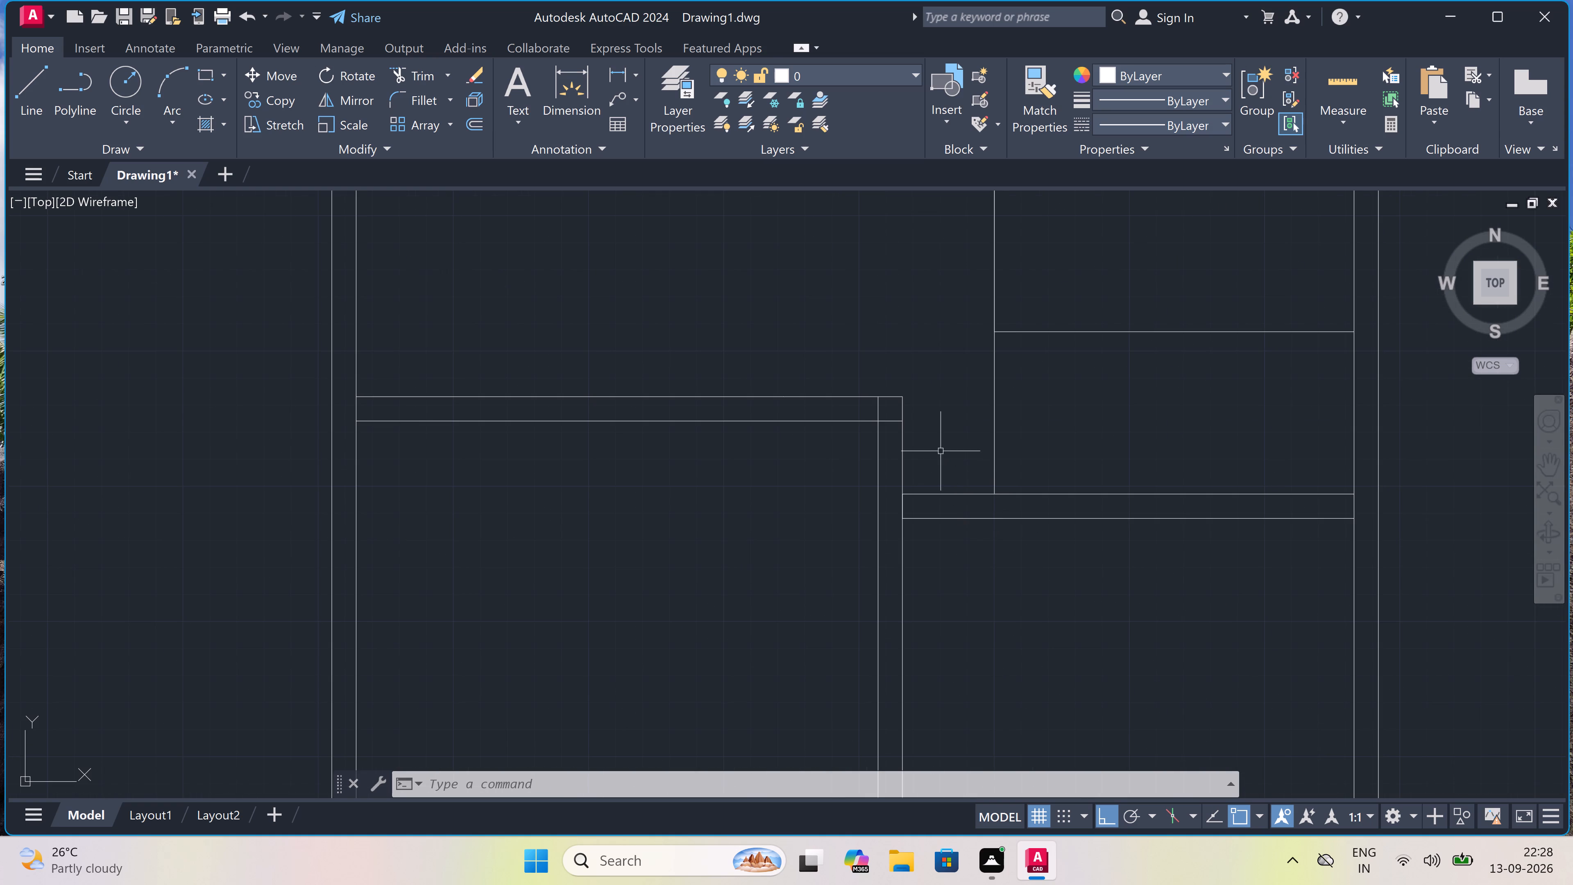
pyautogui.press('l')
pyautogui.press('space')
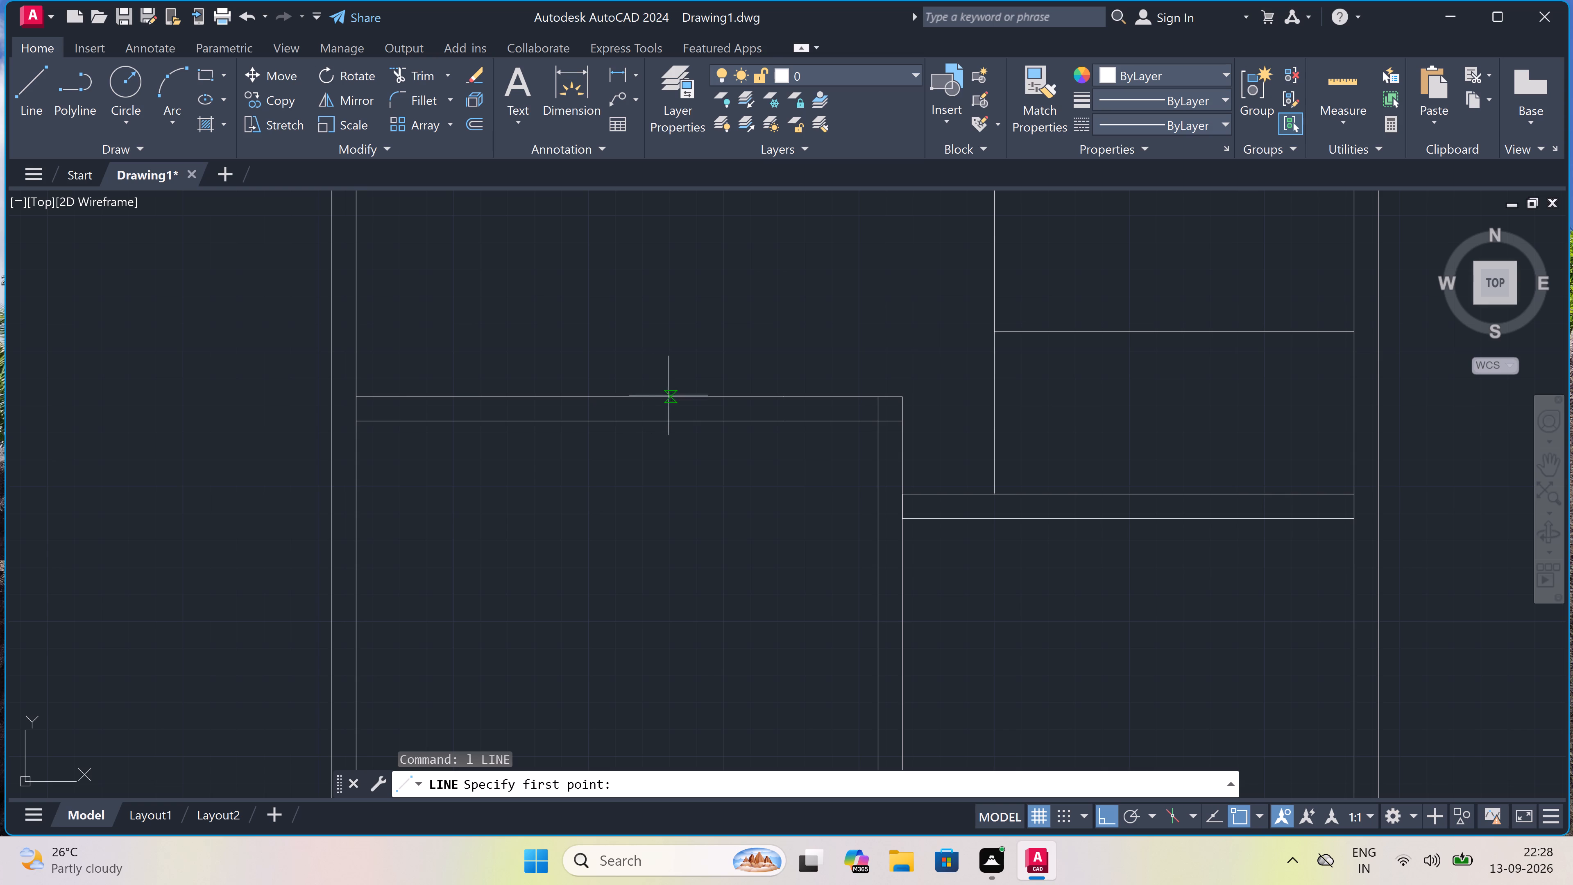
pyautogui.click(665, 395)
pyautogui.click(663, 424)
pyautogui.press('Escape')
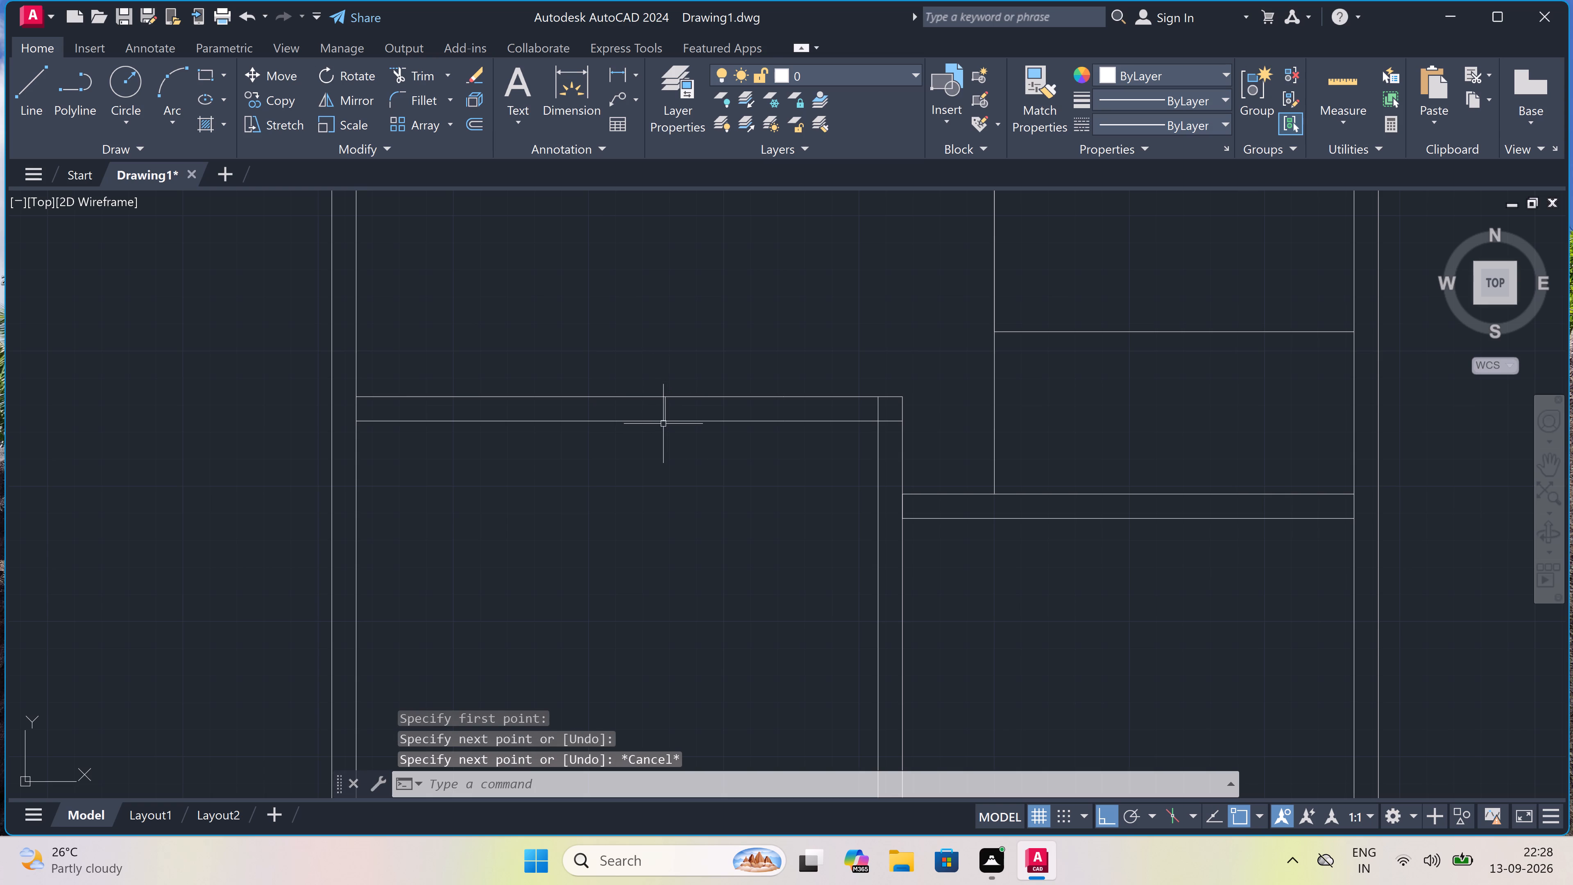
# Trim both lines of the left room's horizontal wall between the new short line and the long vertical partition to make an opening.
pyautogui.write('tr')
pyautogui.press('space')
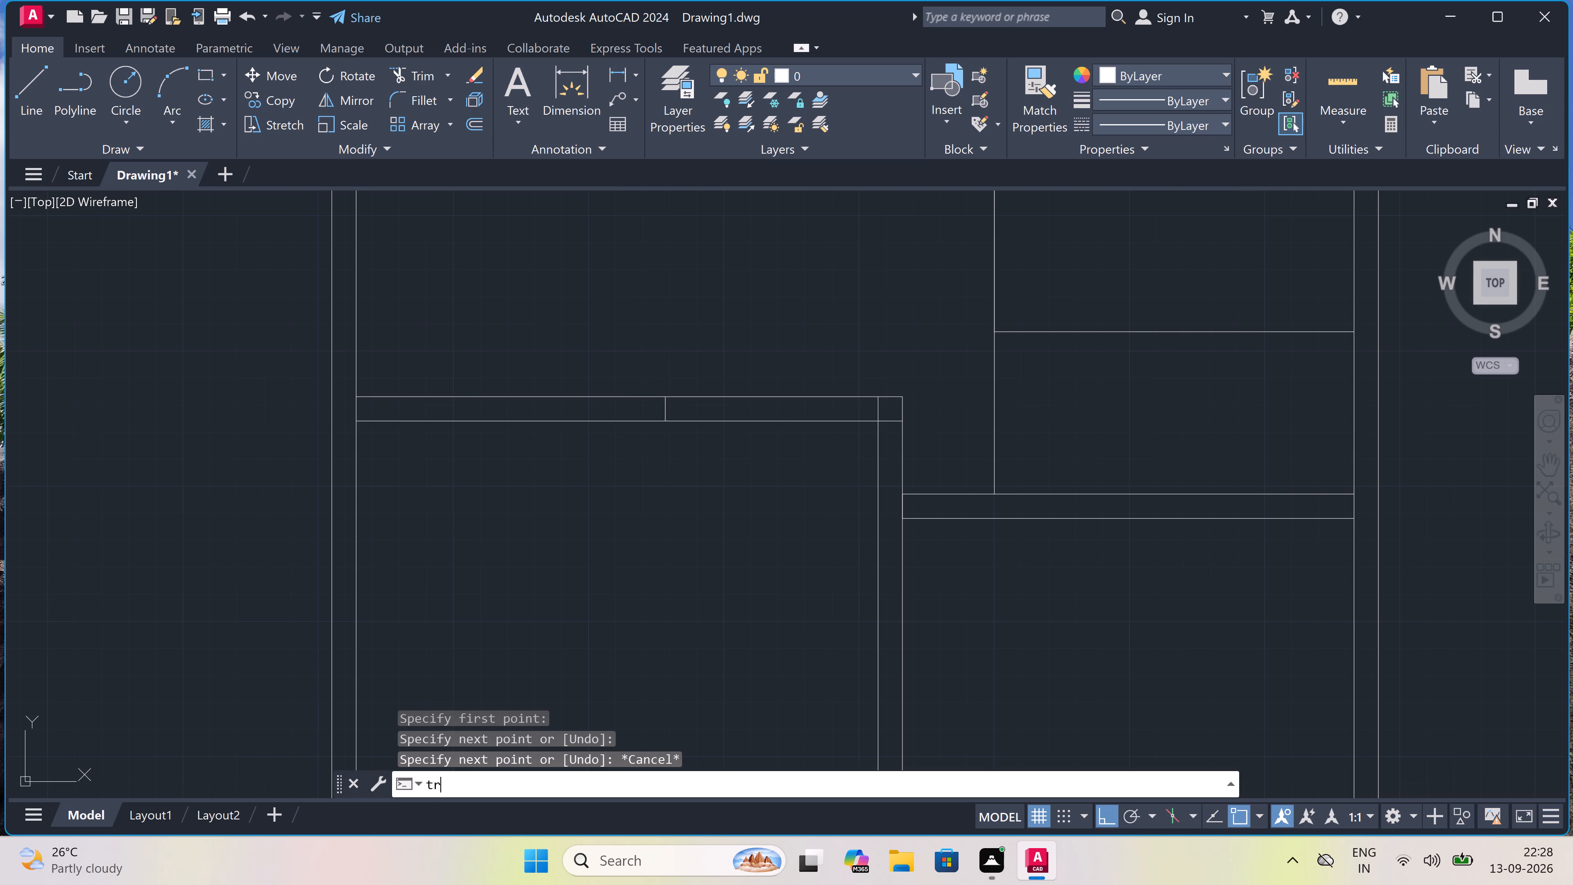
pyautogui.moveTo(713, 459); pyautogui.dragTo(714, 454)
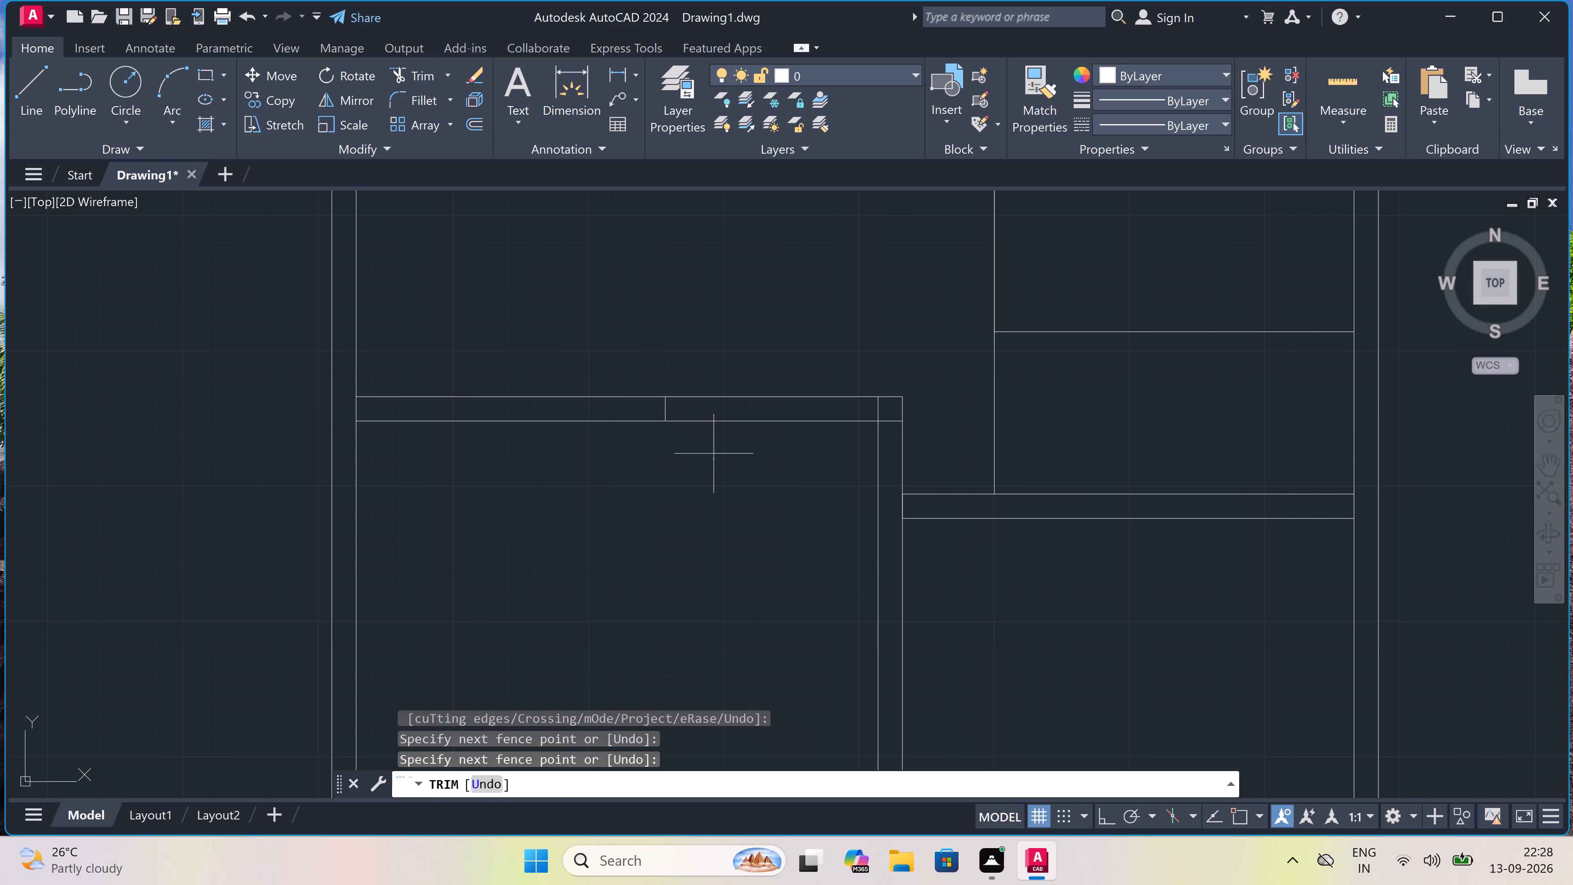
pyautogui.click(732, 330)
pyautogui.moveTo(832, 459); pyautogui.dragTo(834, 442)
pyautogui.click(838, 350)
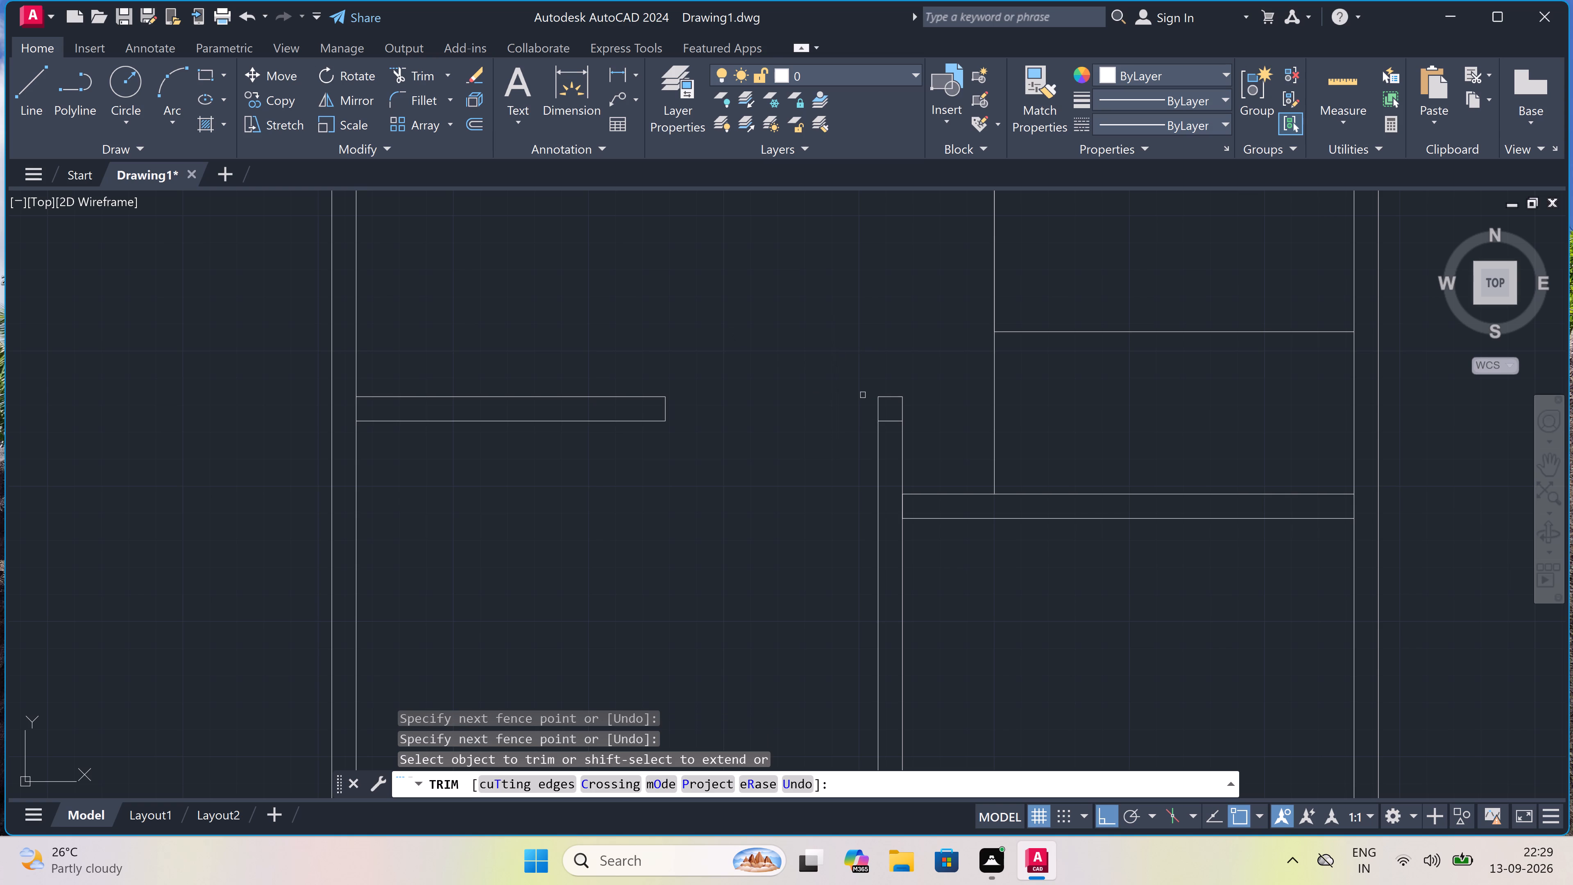
pyautogui.scroll(-3, 864, 396)
pyautogui.scroll(3, 880, 436)
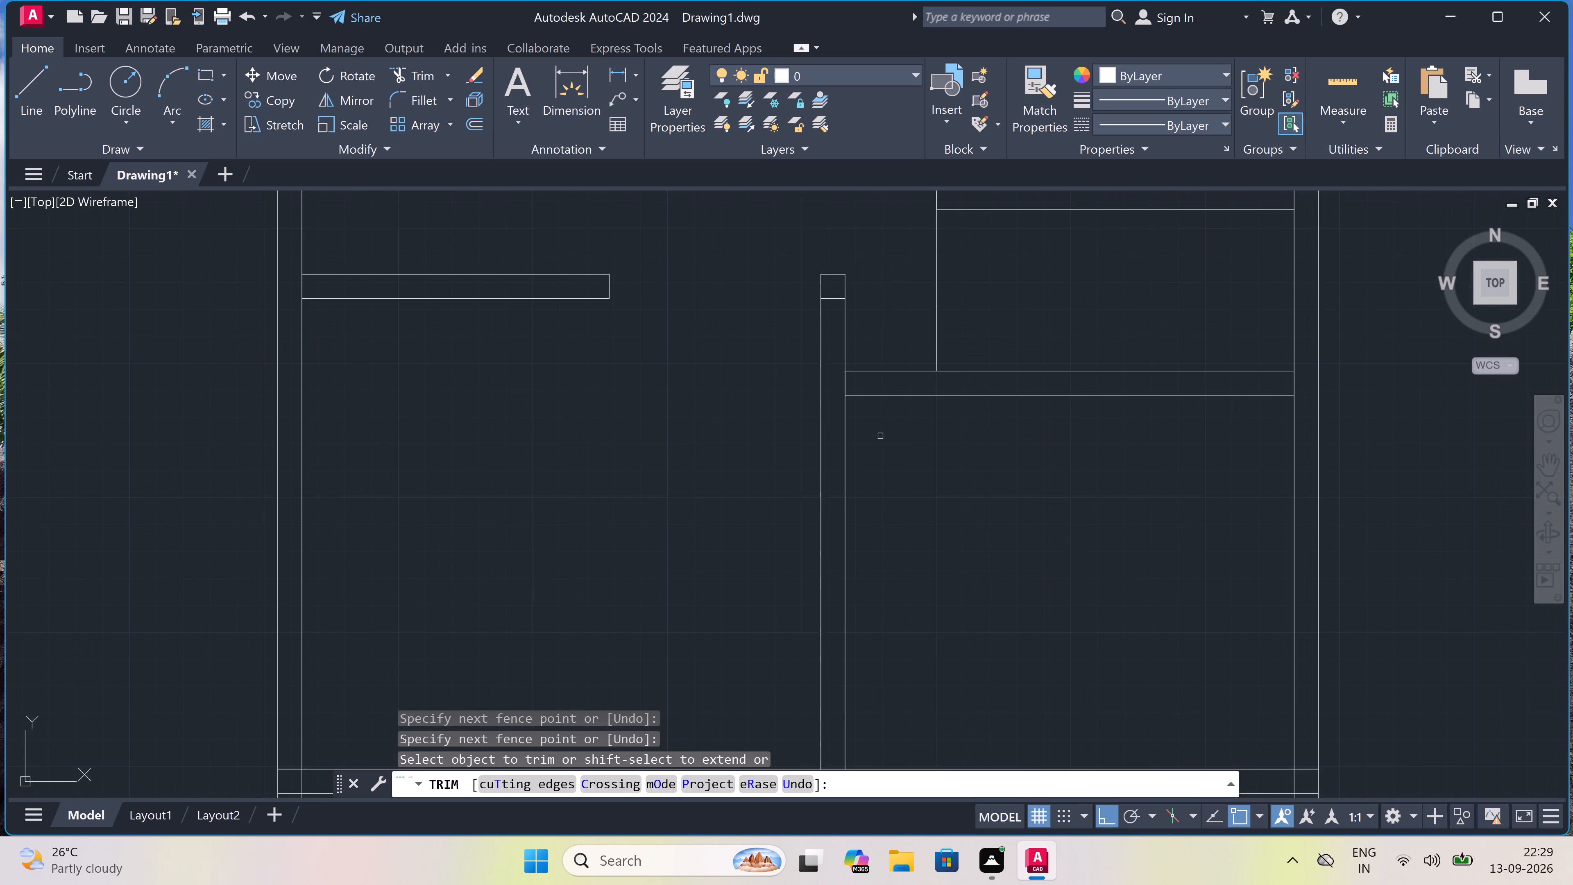
# Trim away the vertical partition's lines above the right-hand horizontal wall, its left line and the leftover short pieces at its upper end.
pyautogui.click(845, 388)
pyautogui.doubleClick(845, 388)
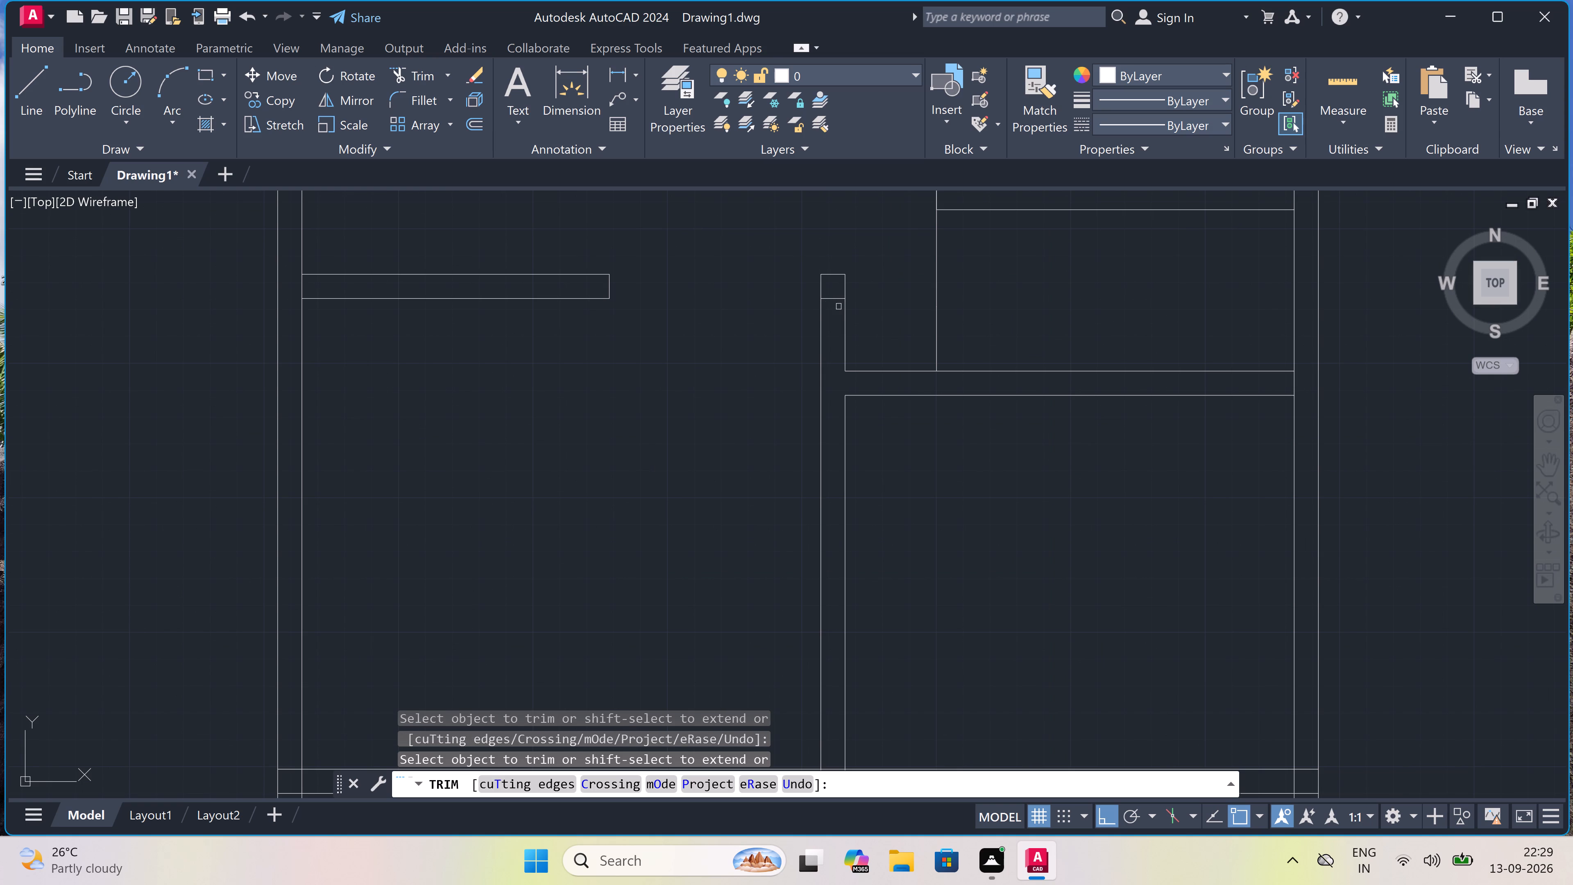
pyautogui.click(850, 304)
pyautogui.click(725, 329)
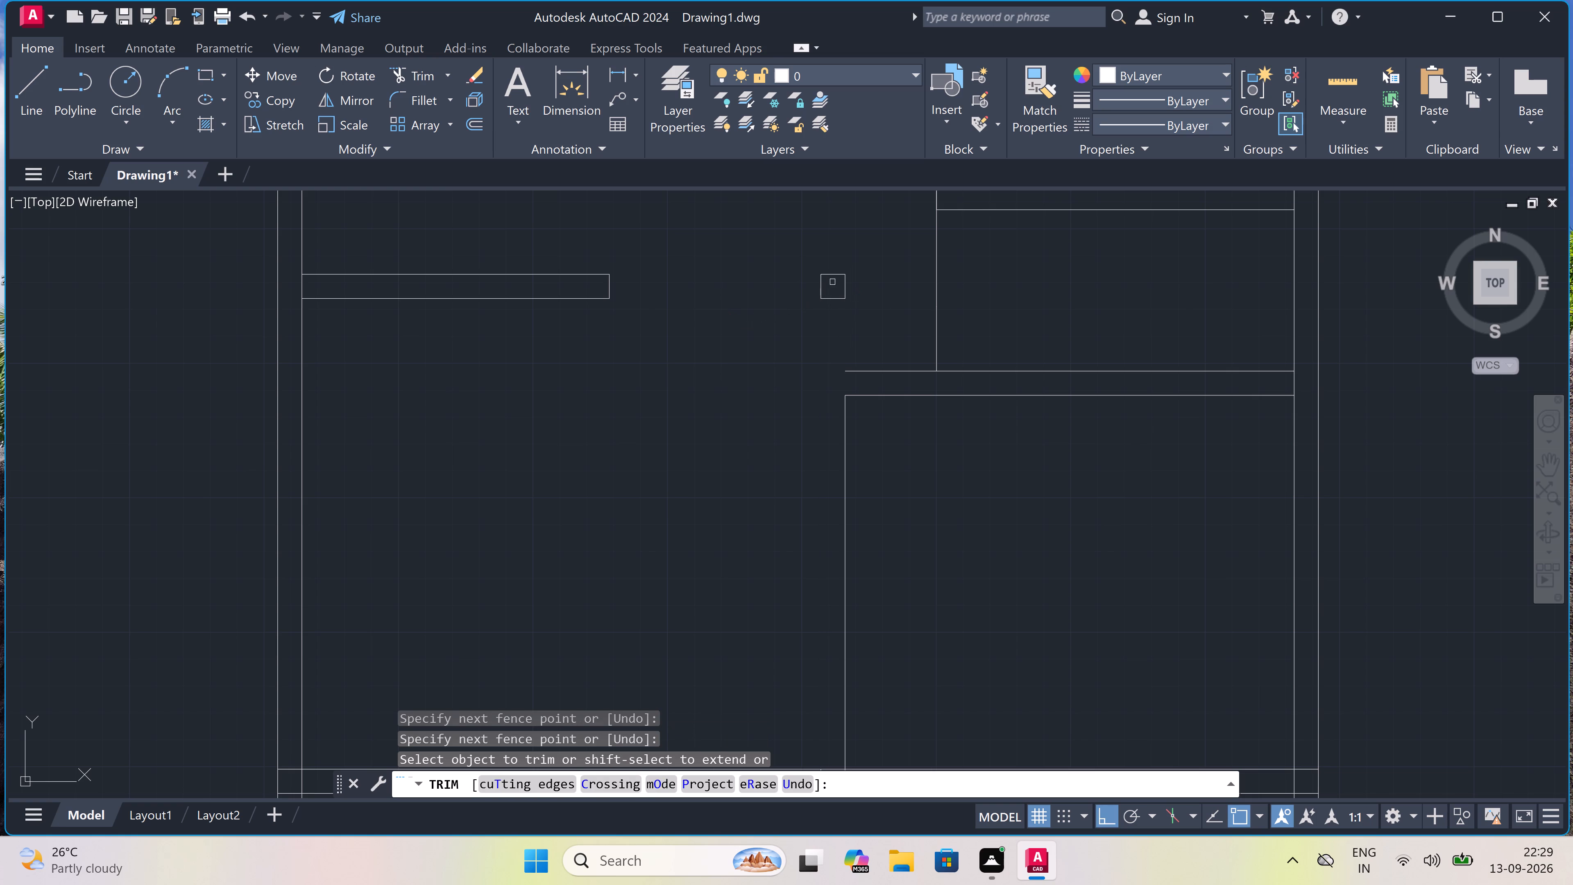
pyautogui.moveTo(855, 273); pyautogui.dragTo(839, 285)
pyautogui.click(804, 293)
pyautogui.moveTo(830, 324); pyautogui.dragTo(831, 324)
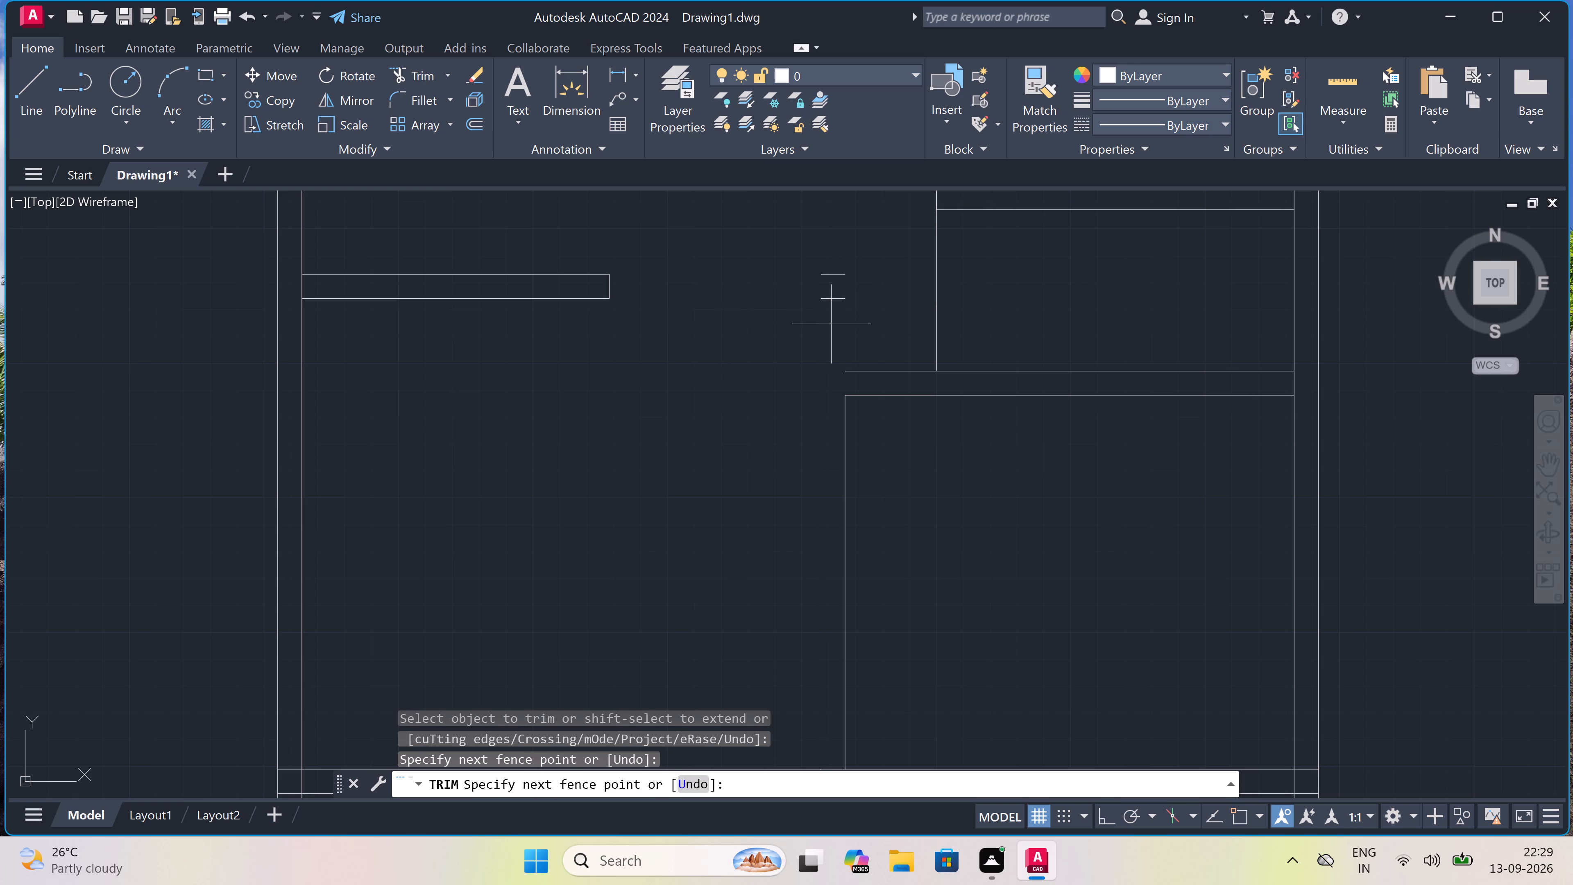
pyautogui.moveTo(831, 324); pyautogui.dragTo(831, 316)
pyautogui.click(833, 243)
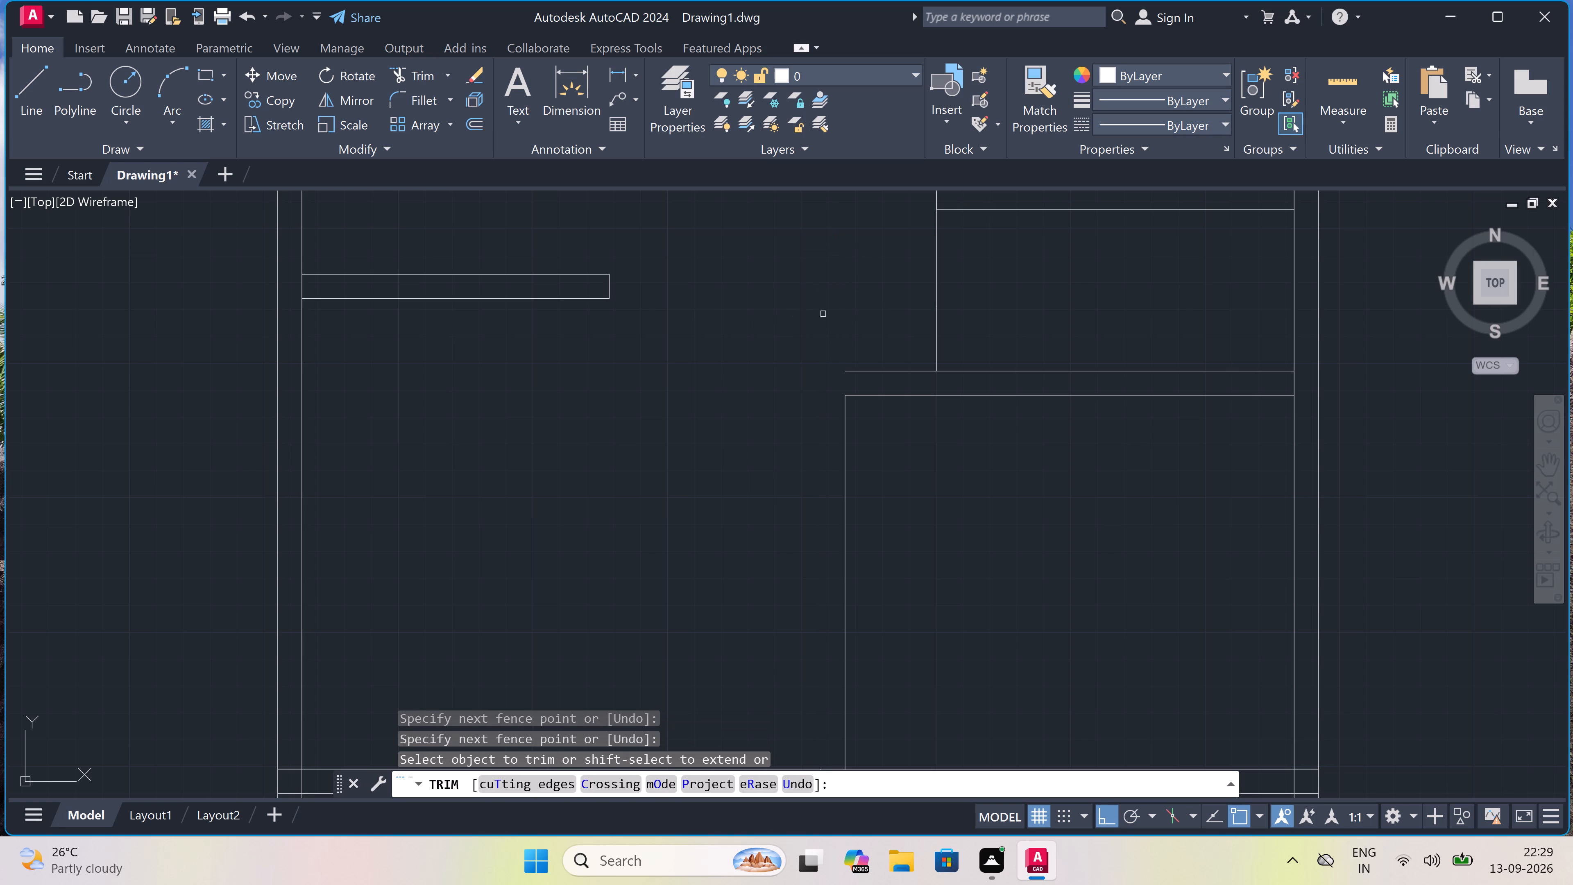
pyautogui.press('Escape')
# Draw a line 9" left from the end of the right-hand wall's upper line, continuing down to the lower horizontal wall.
pyautogui.write('l')
pyautogui.press('space')
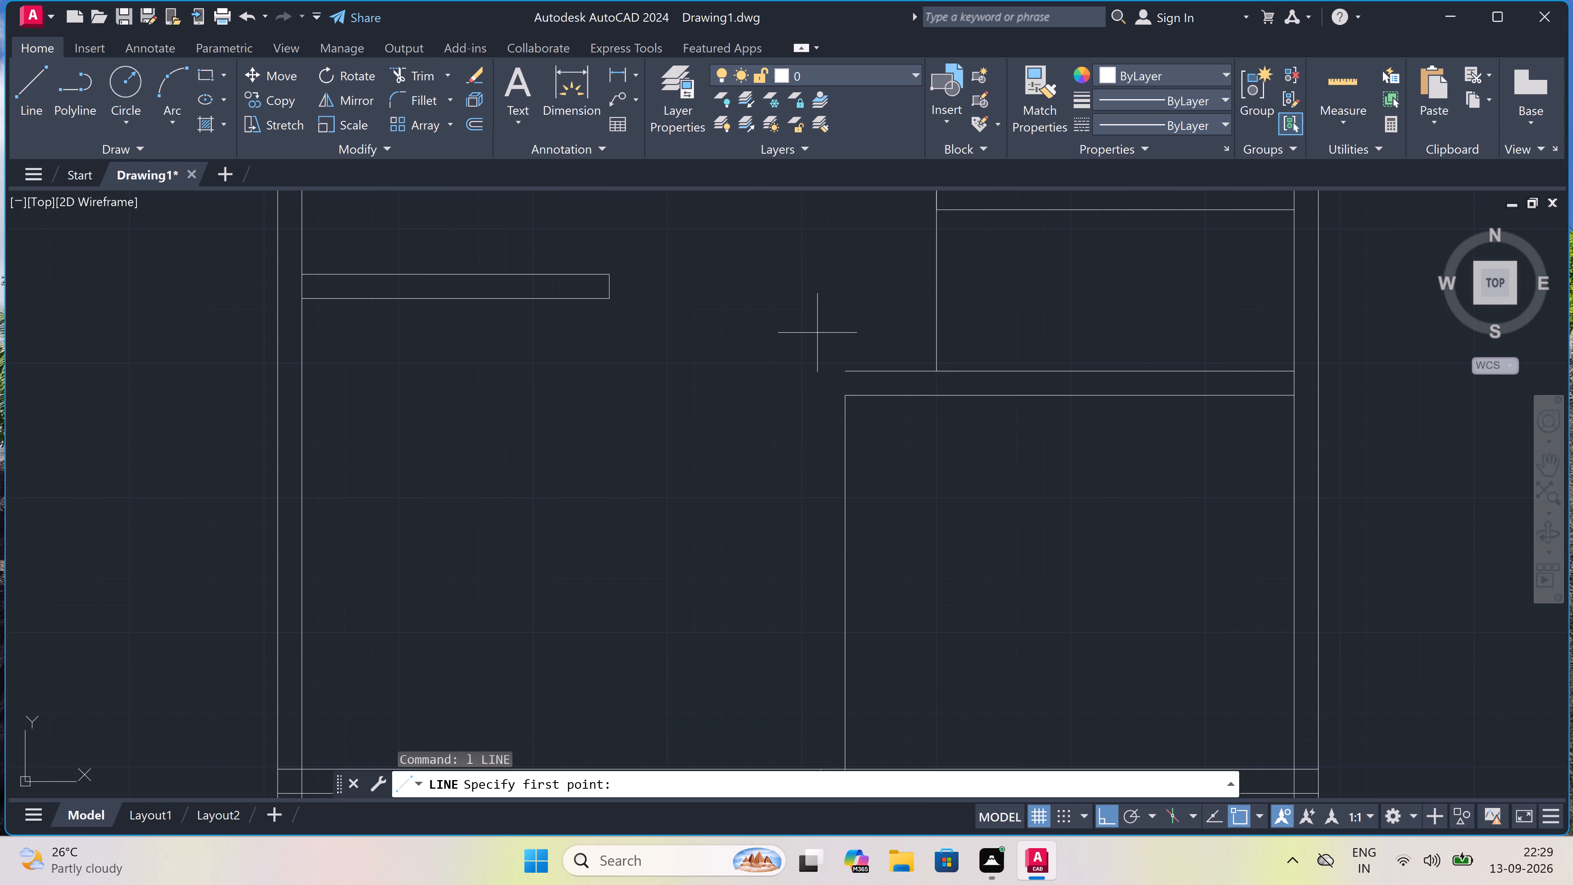
pyautogui.click(843, 371)
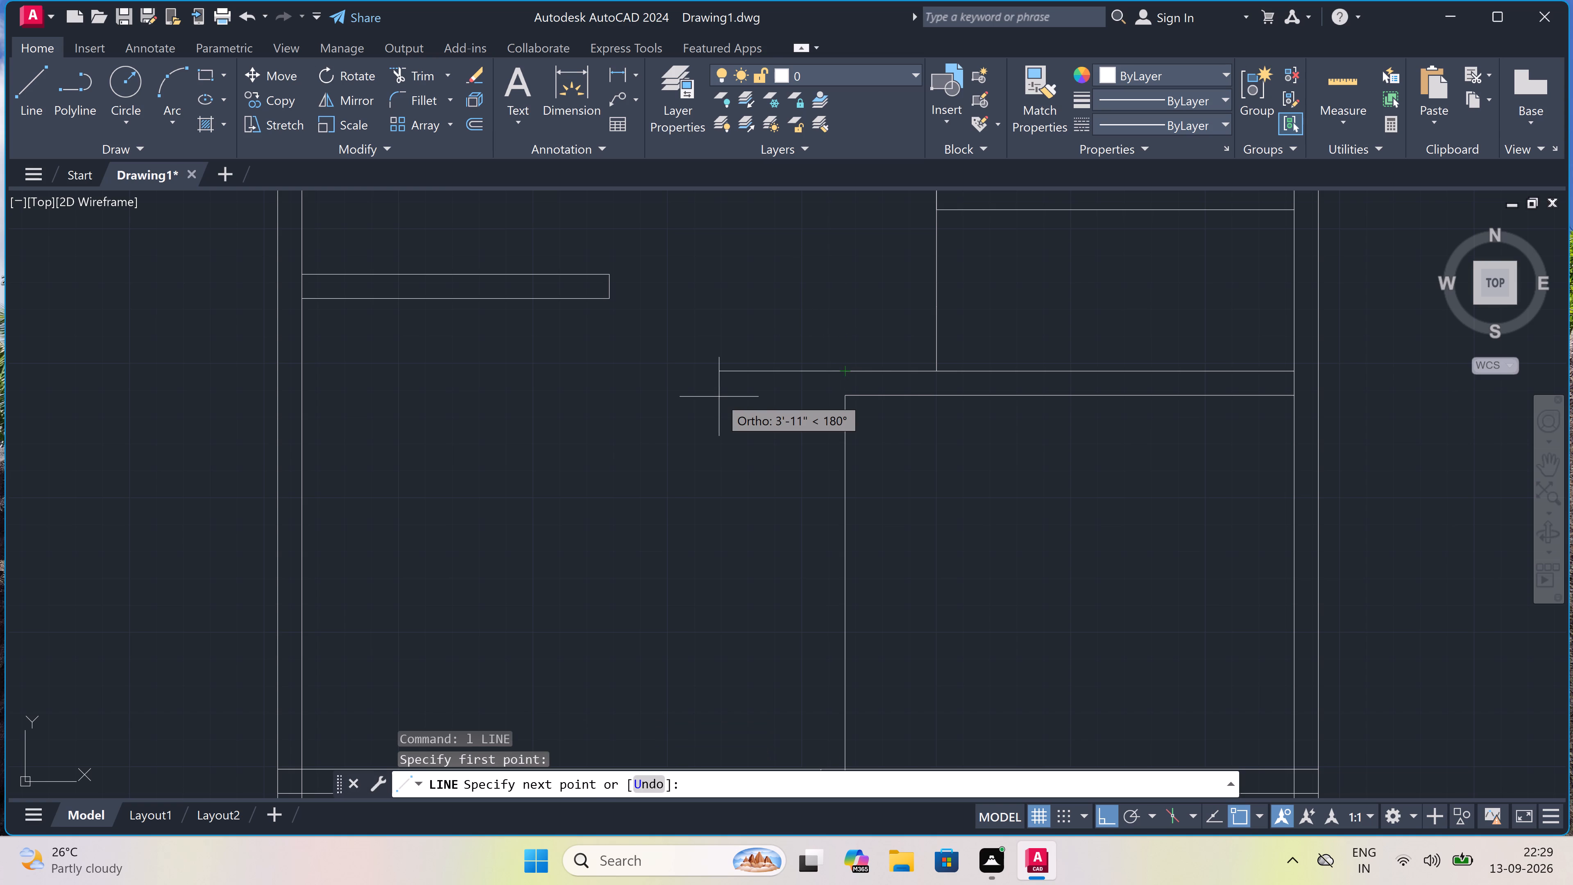
pyautogui.write('9"')
pyautogui.press('space')
pyautogui.scroll(-3, 734, 470)
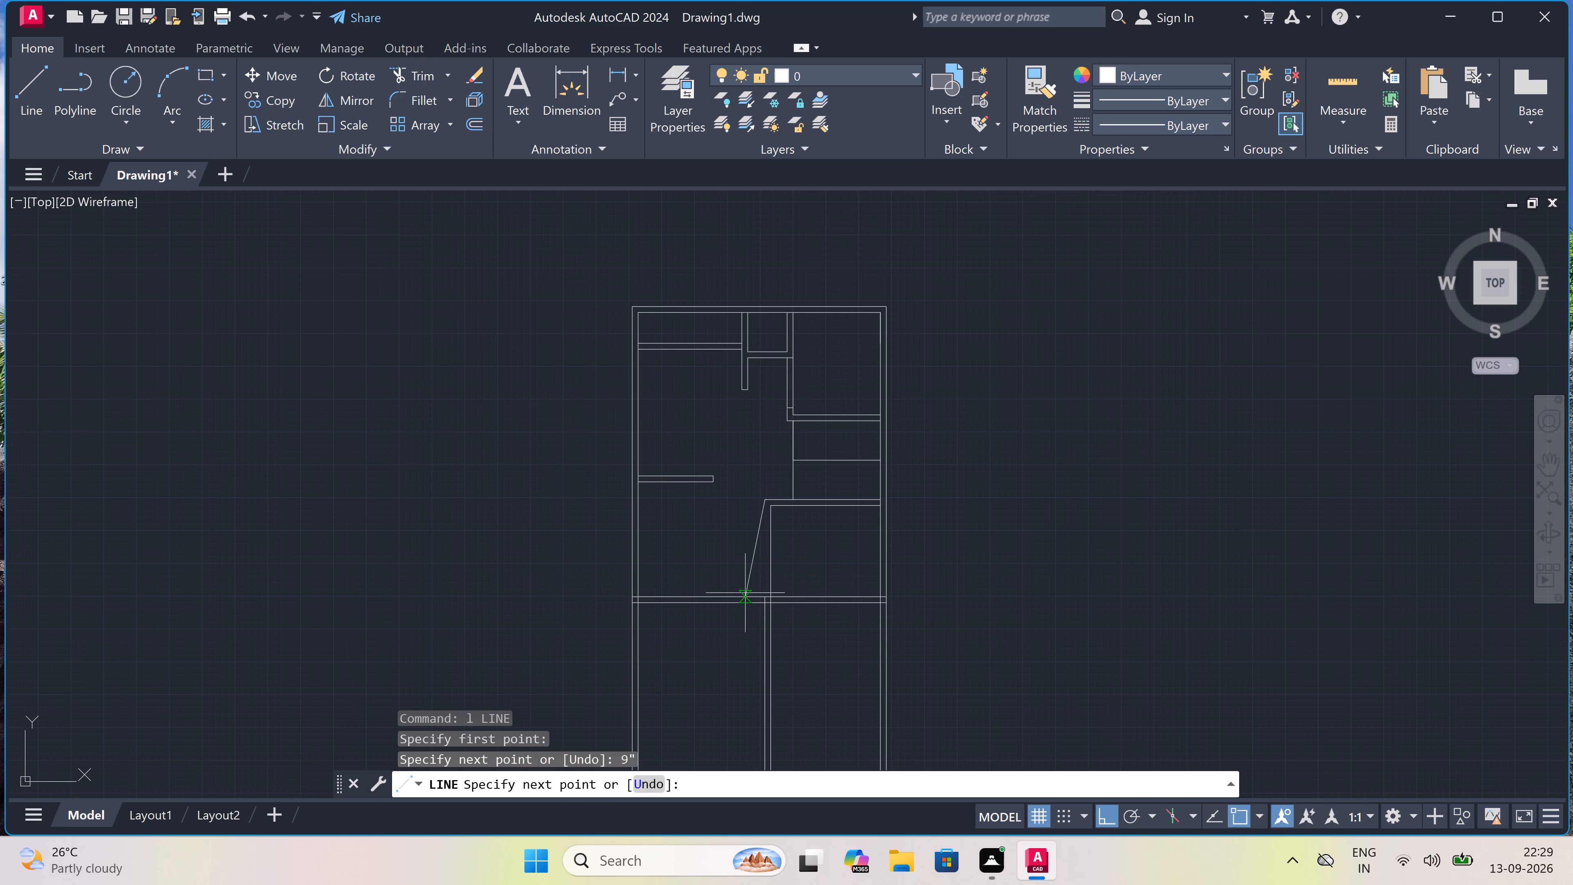
pyautogui.scroll(3, 745, 599)
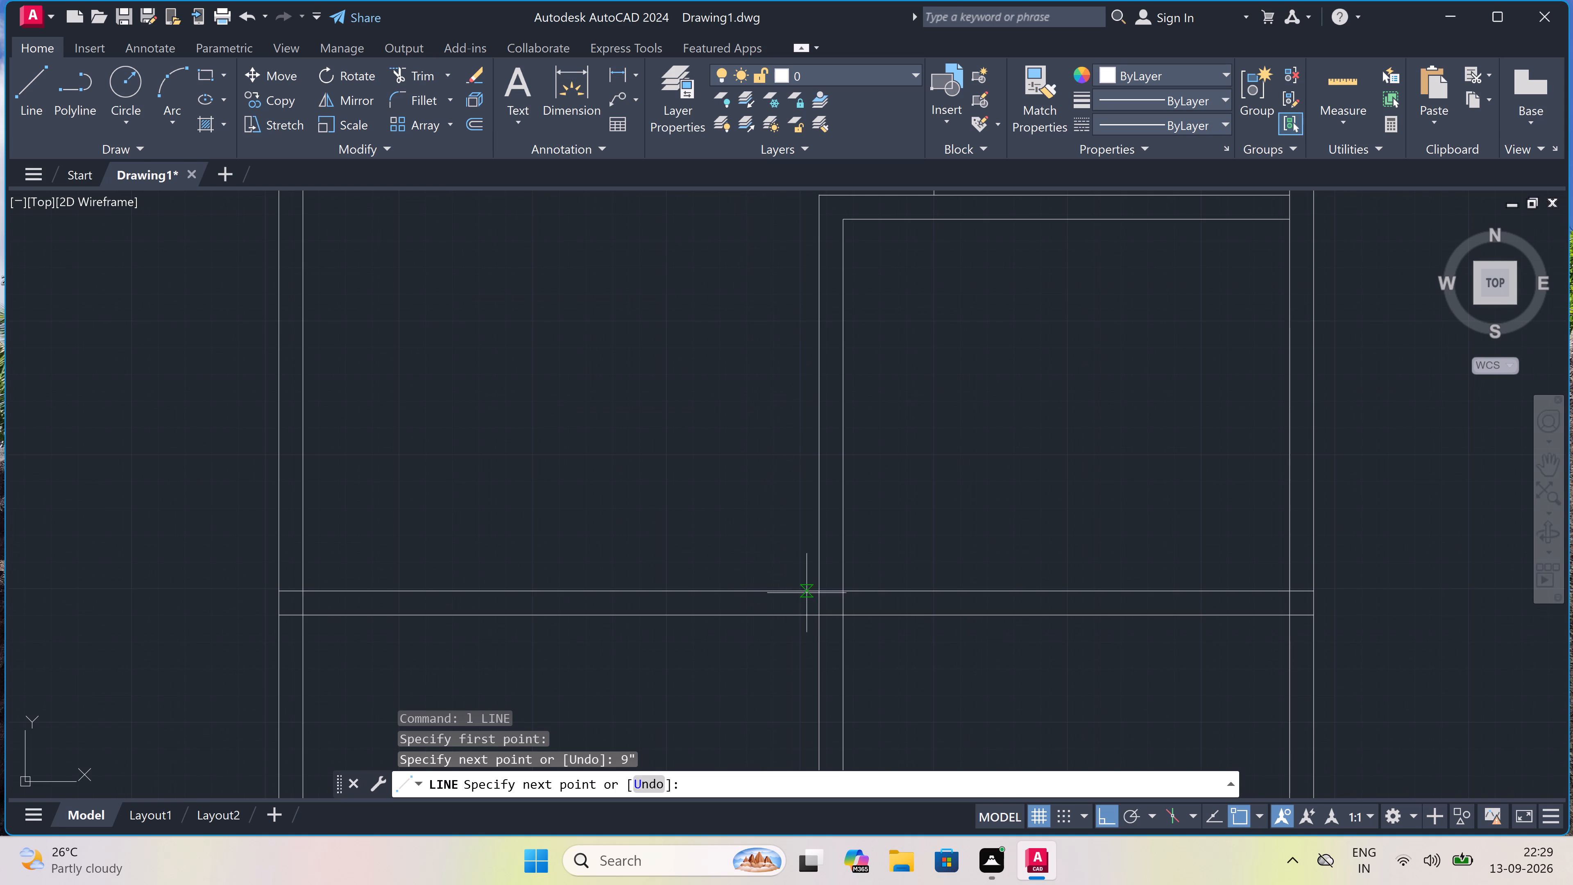
pyautogui.click(816, 590)
pyautogui.press('Escape')
# Draw a wall stub from the partition's upper-left corner: about 1'-6" left, 9" down, and back to the partition's left line.
pyautogui.scroll(-3, 816, 590)
pyautogui.scroll(3, 821, 496)
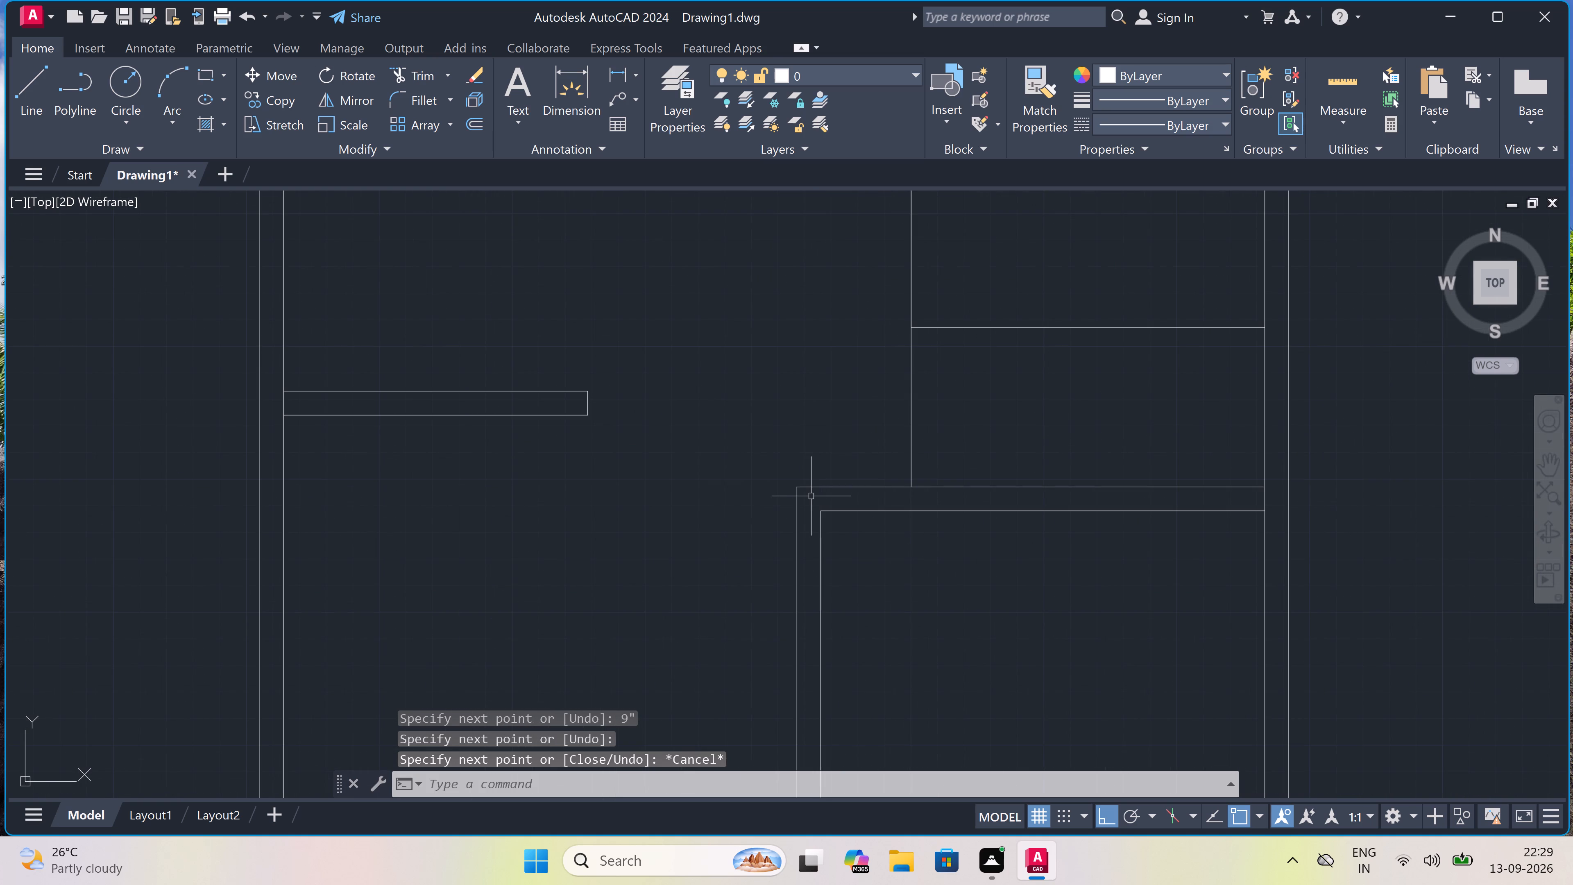
pyautogui.write('l')
pyautogui.press('space')
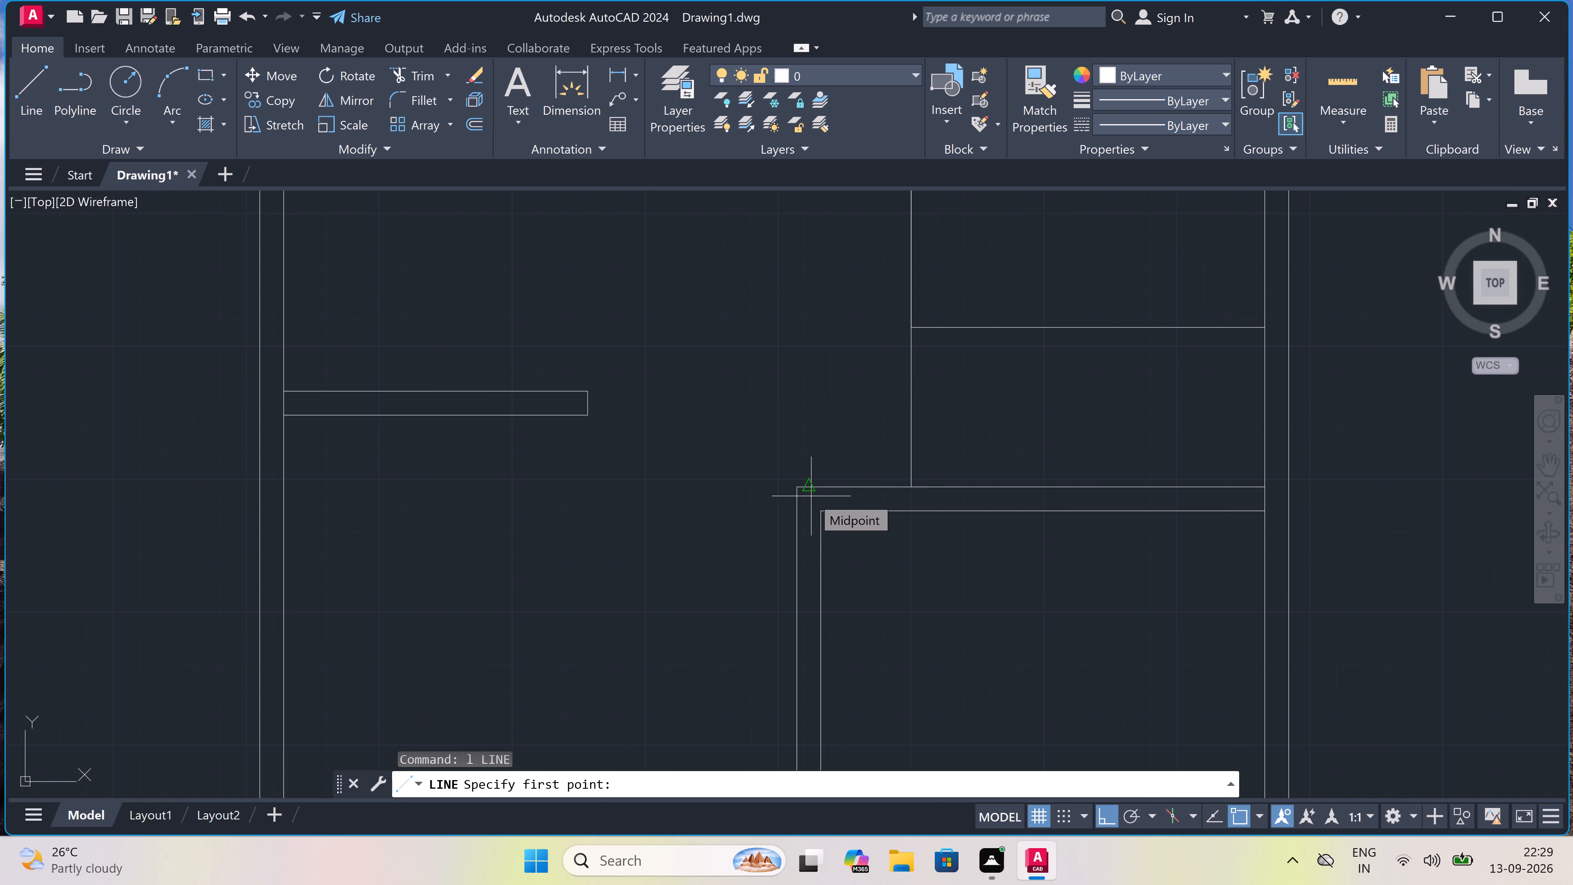
pyautogui.click(791, 491)
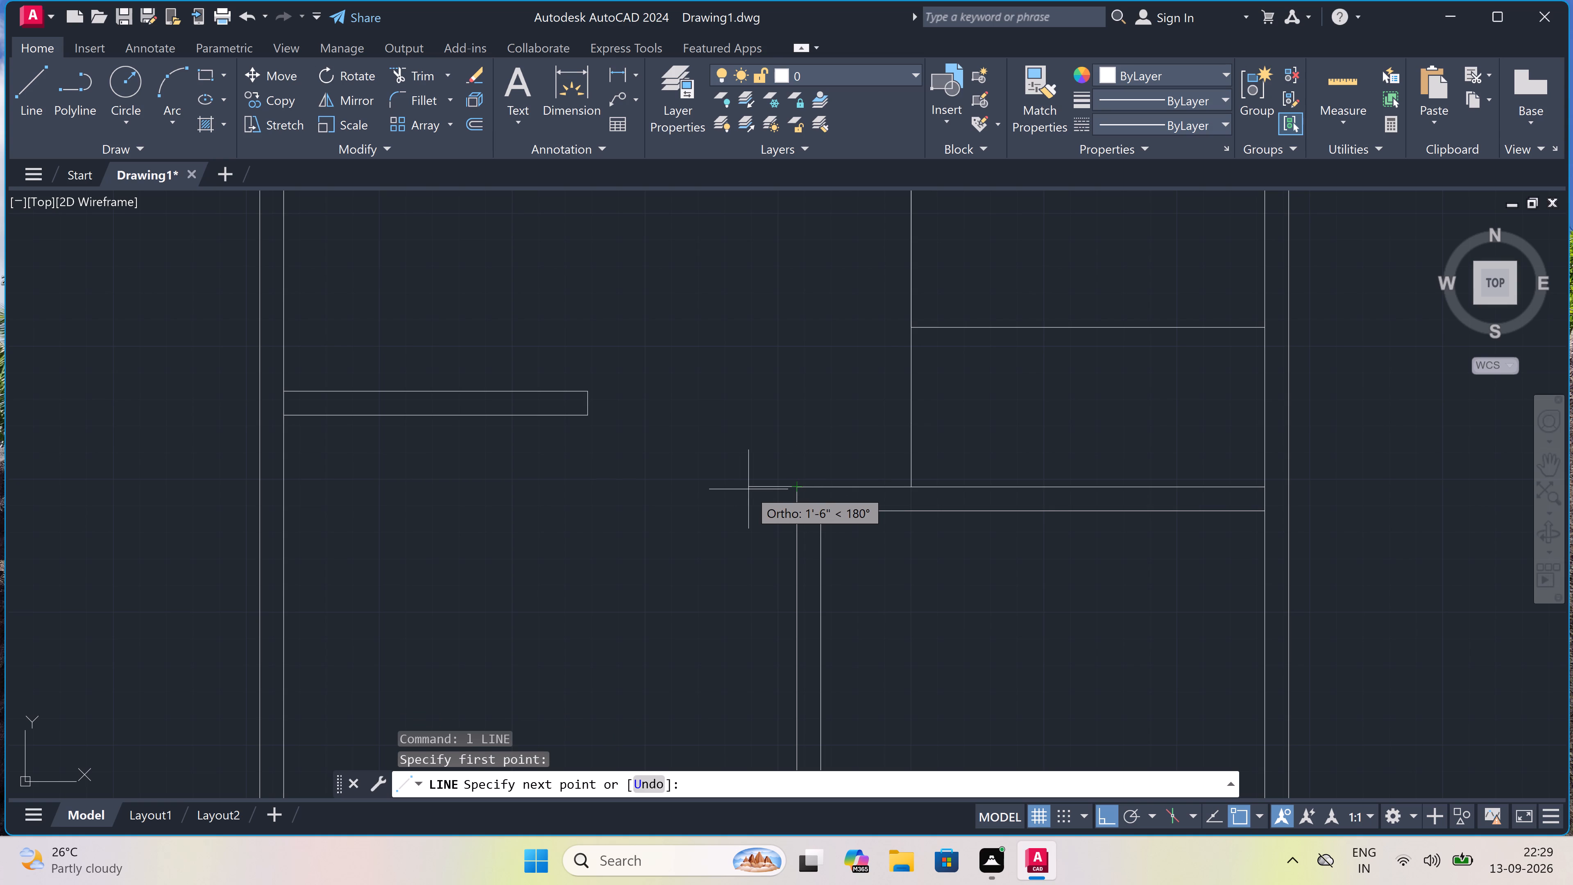
pyautogui.click(747, 488)
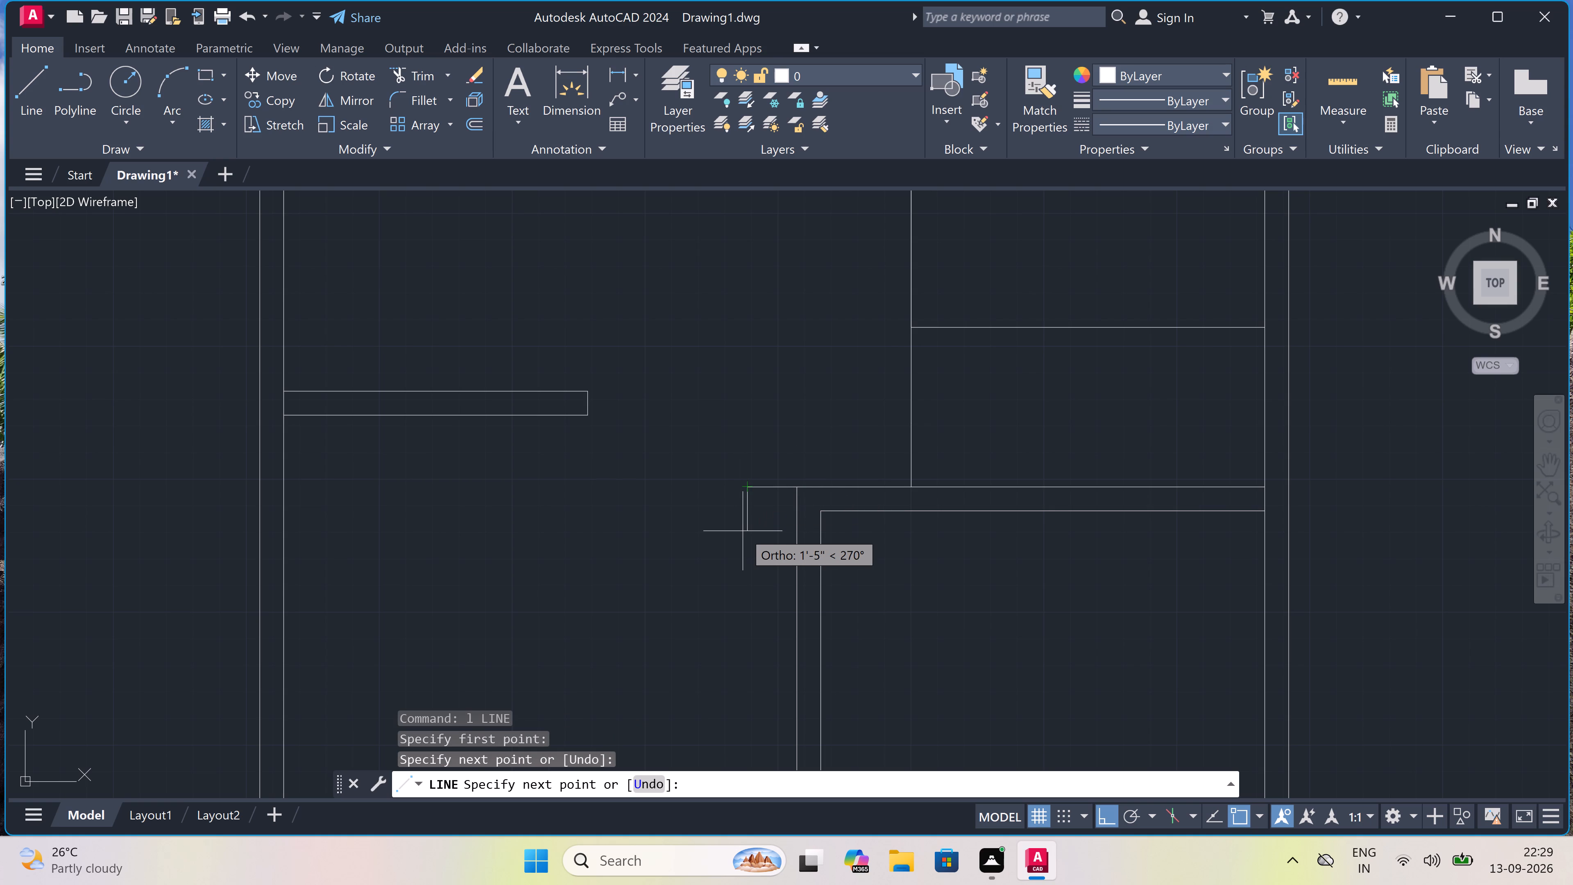
pyautogui.write('9"')
pyautogui.press('space')
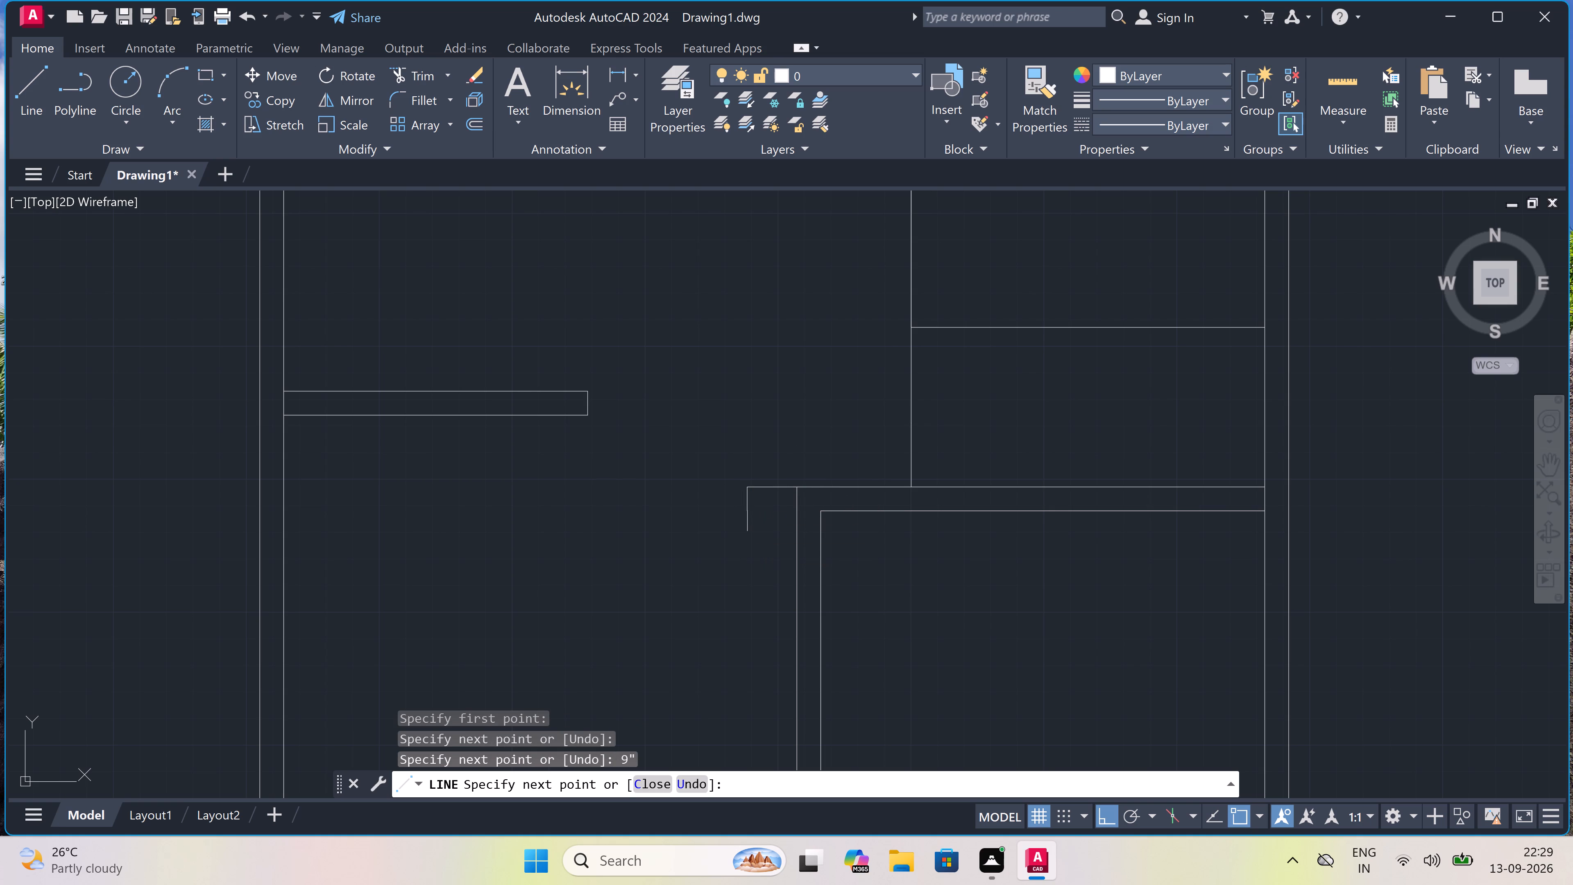
pyautogui.click(793, 513)
pyautogui.press('Escape')
# Trim the vertical segment crossing inside the horizontal wall where the new stub meets the partition.
pyautogui.write('tr')
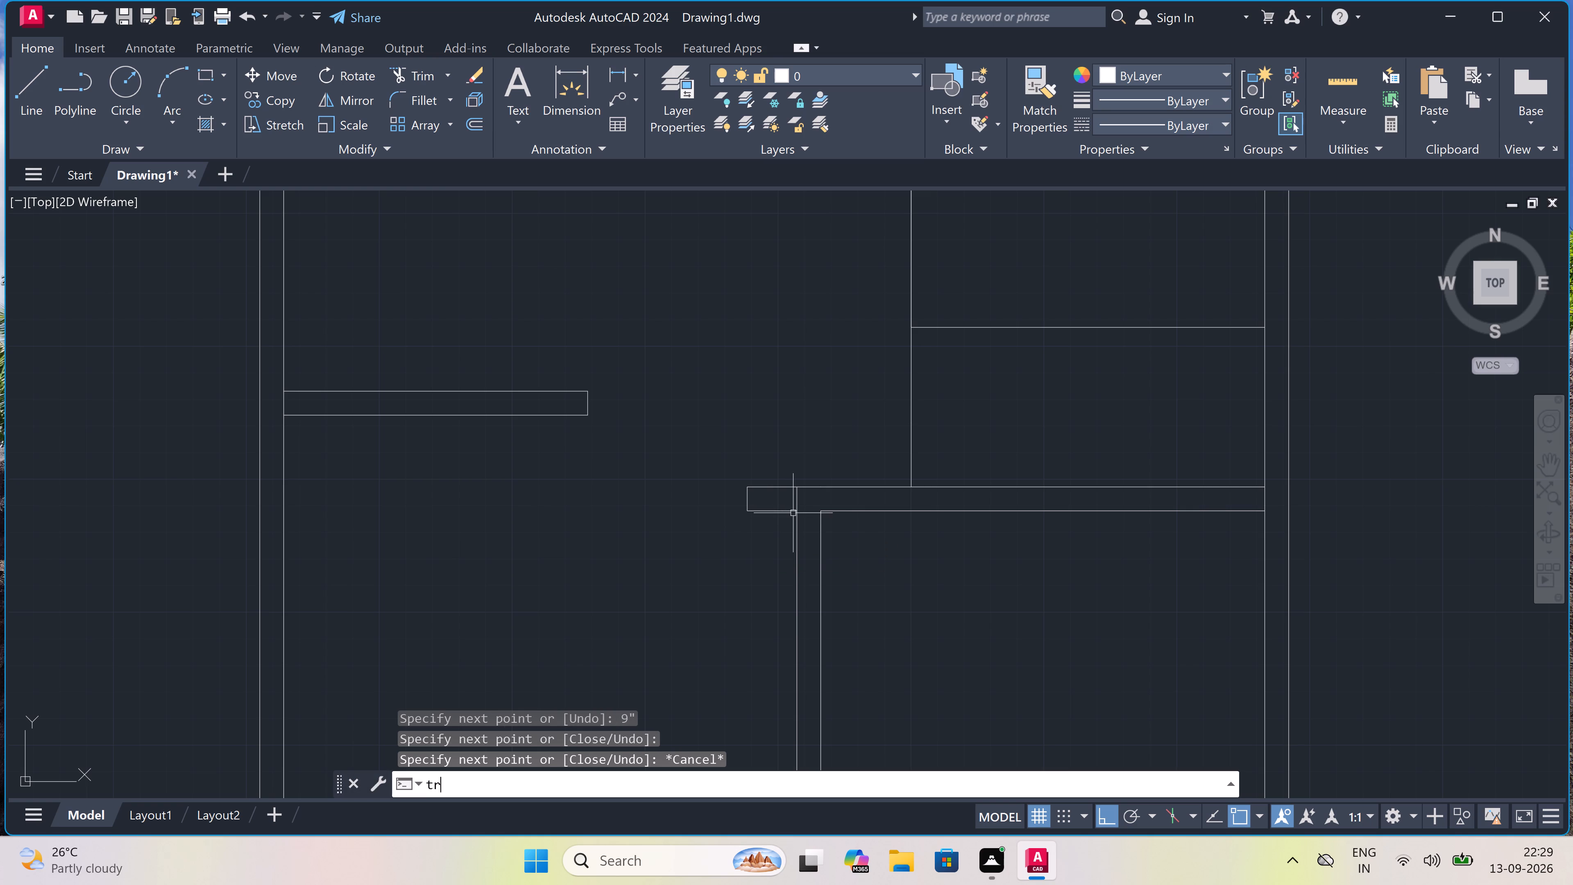
pyautogui.press('space')
pyautogui.click(795, 497)
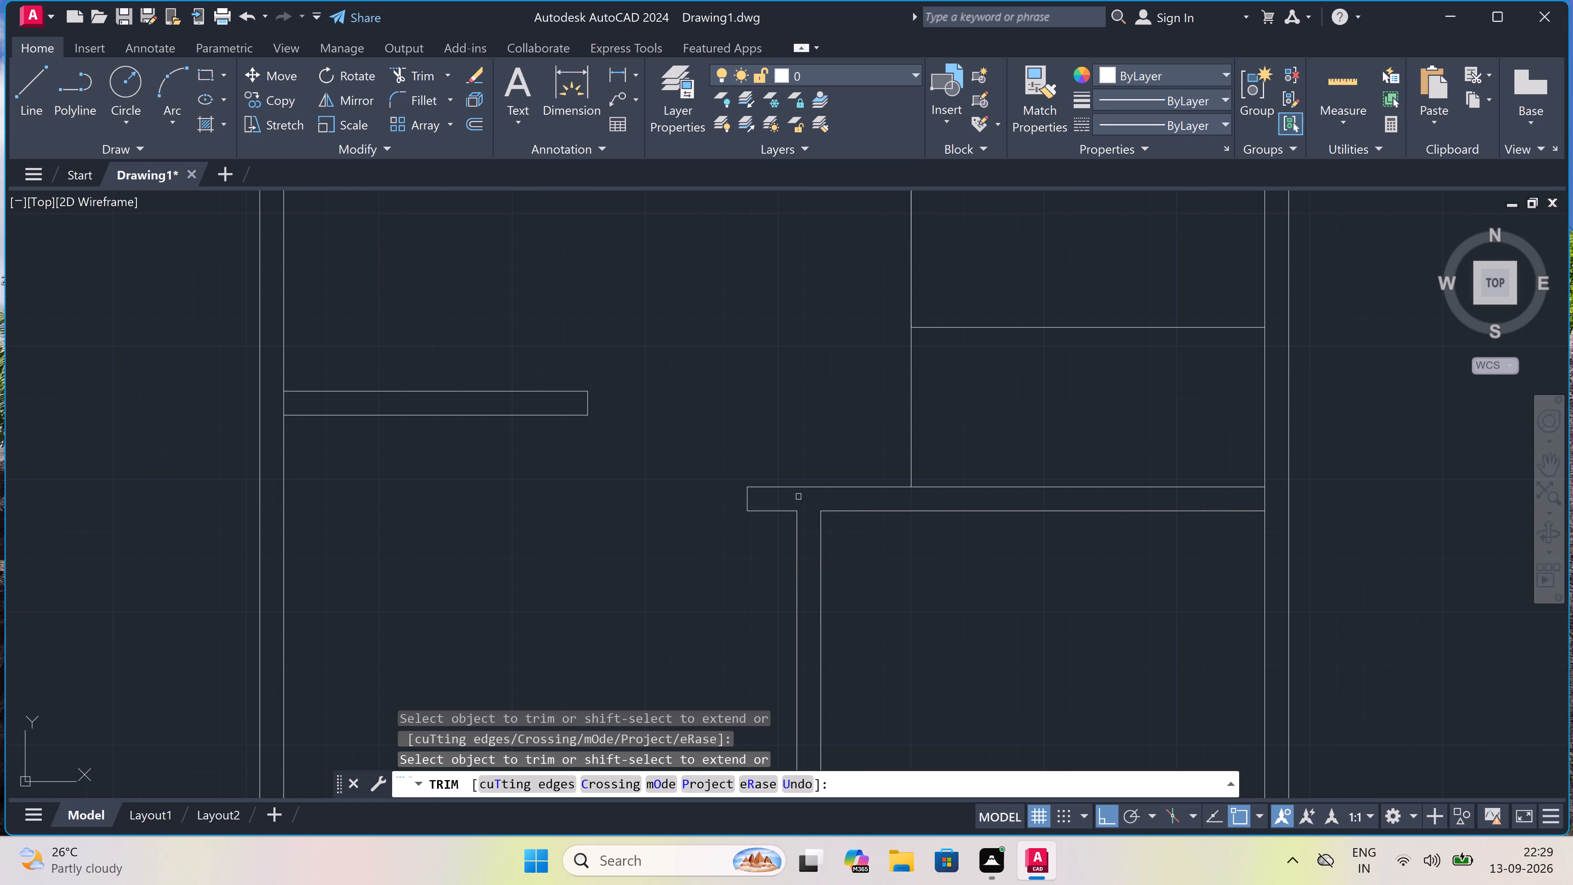
pyautogui.press('Escape')
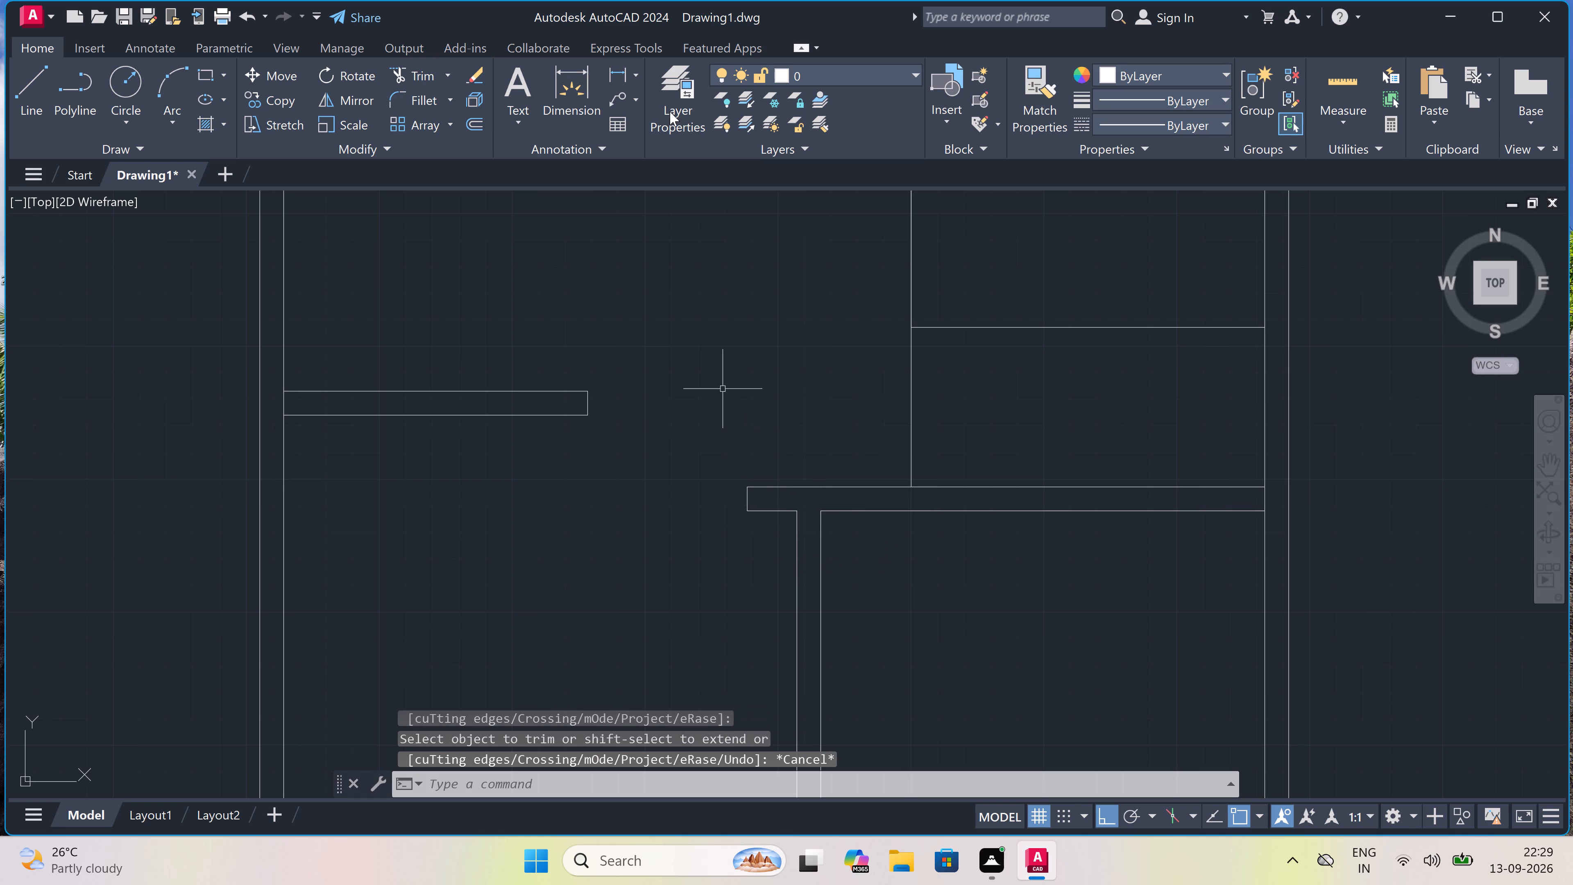
# Create a new layer named "line 1" in the layer properties.
pyautogui.rightClick(669, 73)
pyautogui.click(666, 86)
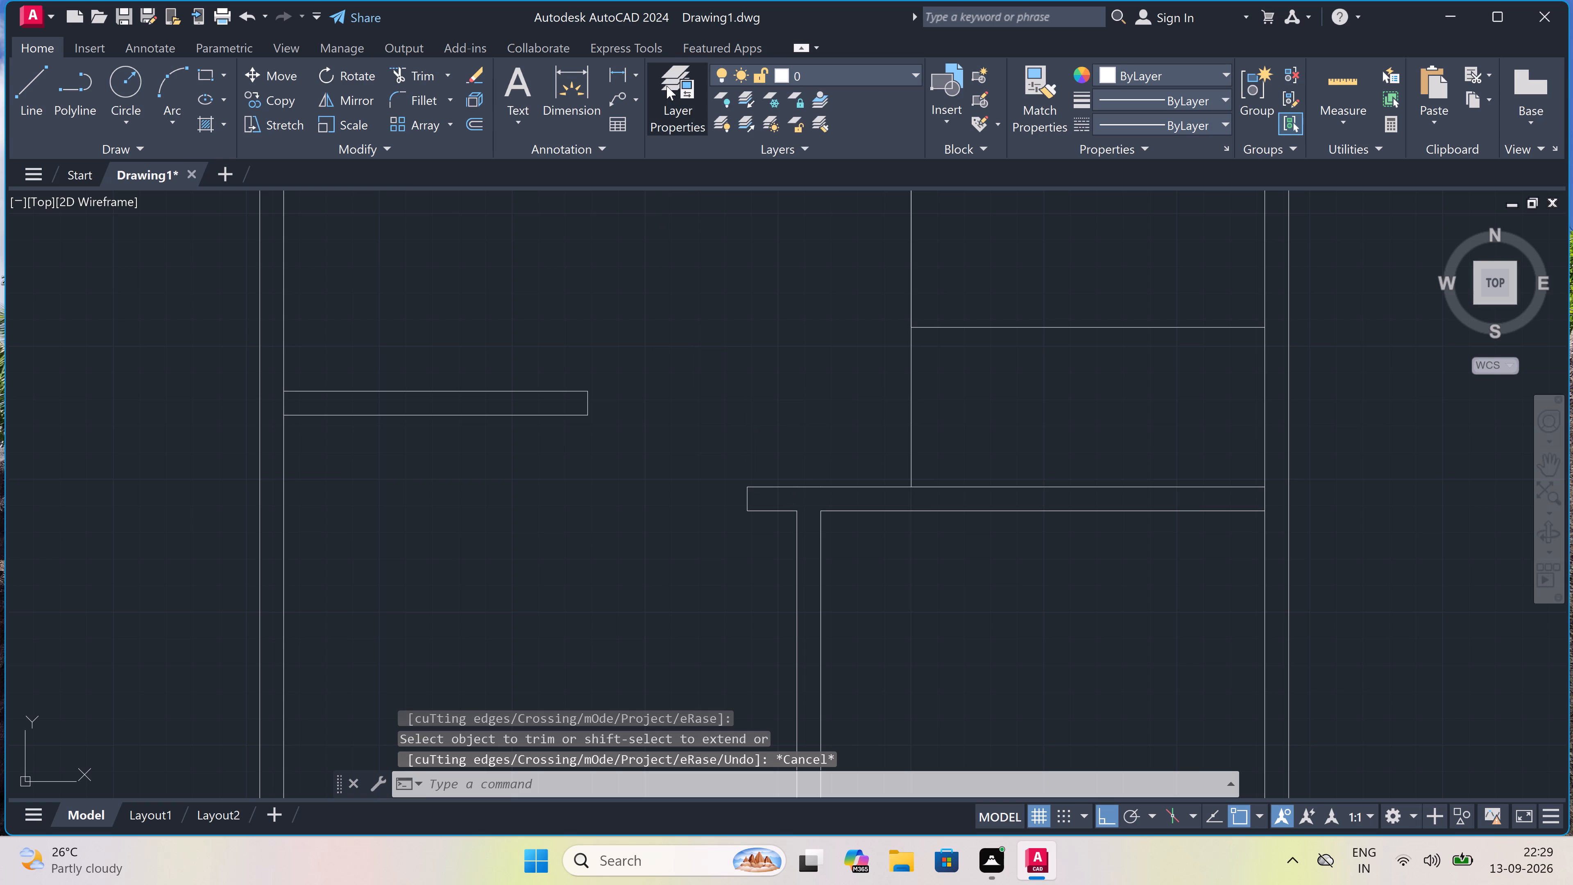
pyautogui.rightClick(180, 179)
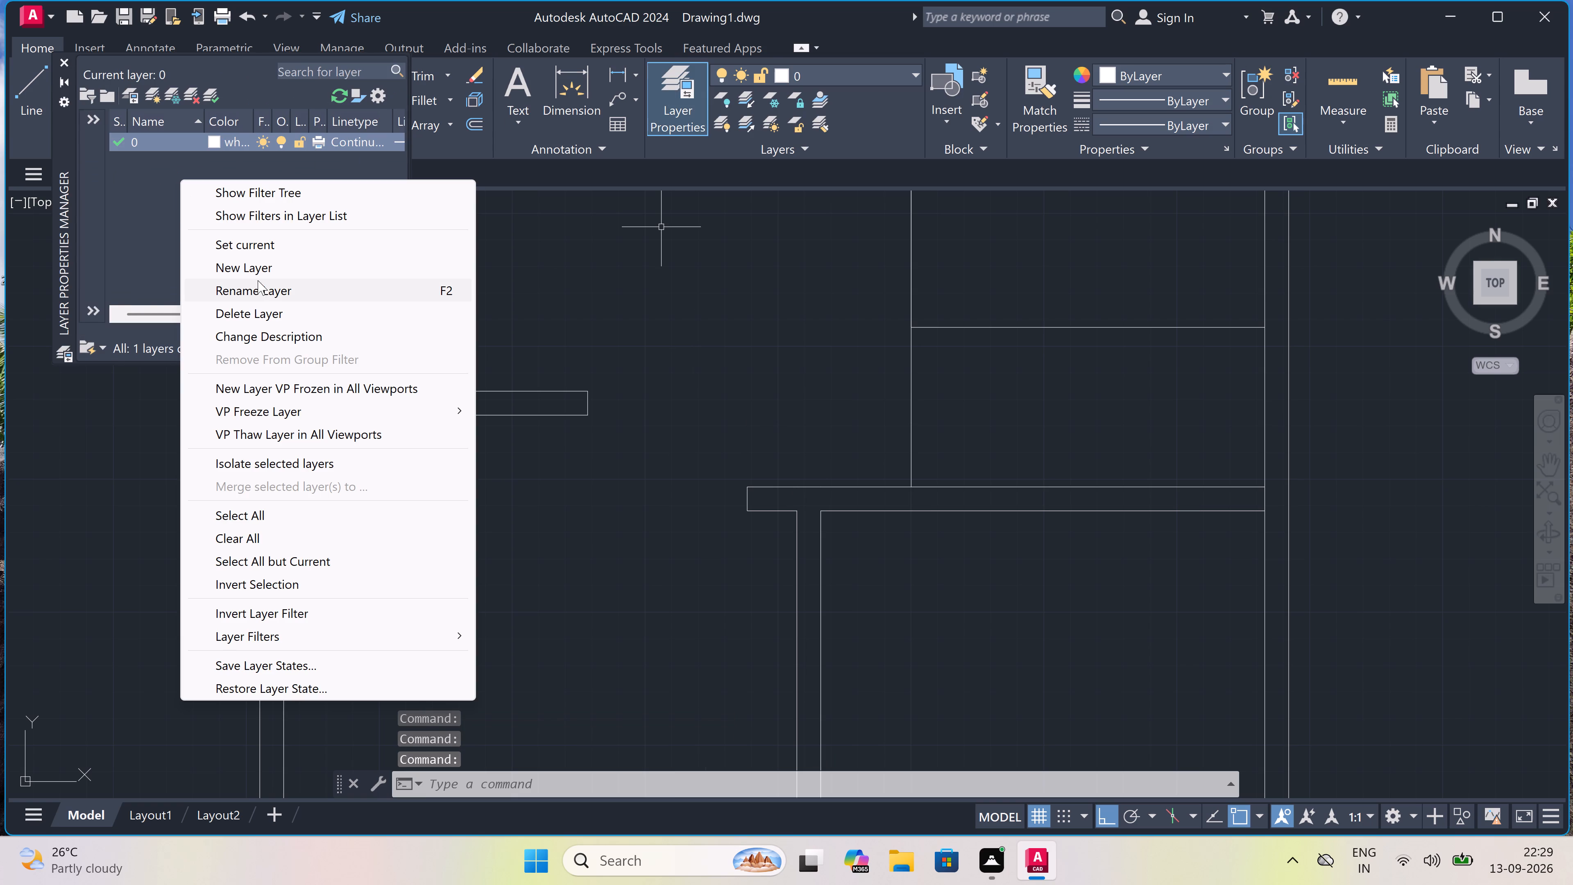
pyautogui.click(281, 266)
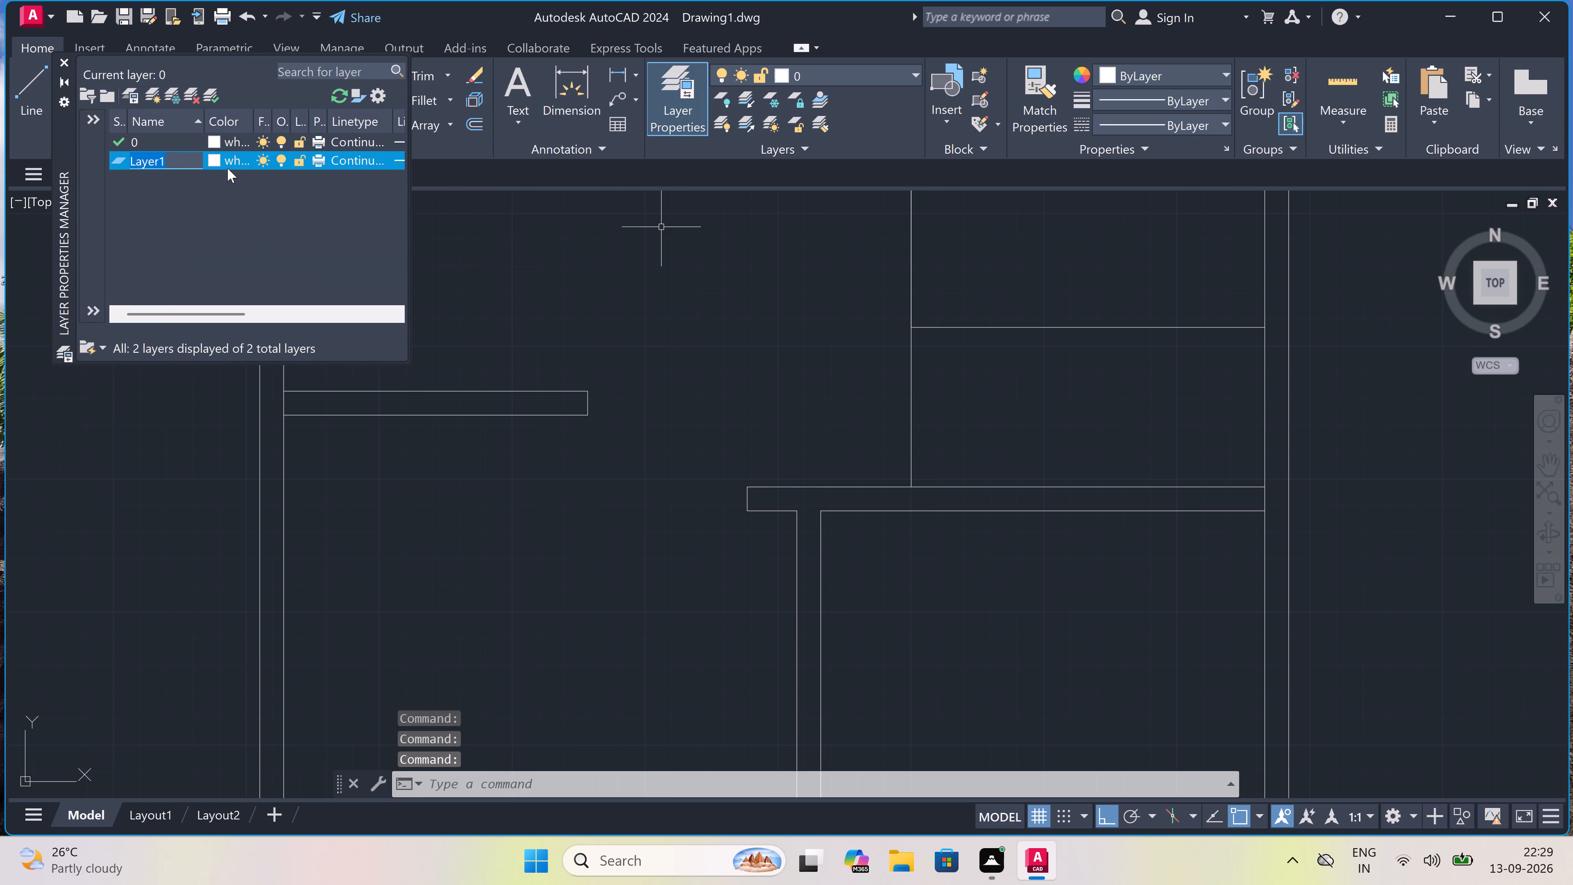
pyautogui.press('BackSpace')
pyautogui.write('line 1')
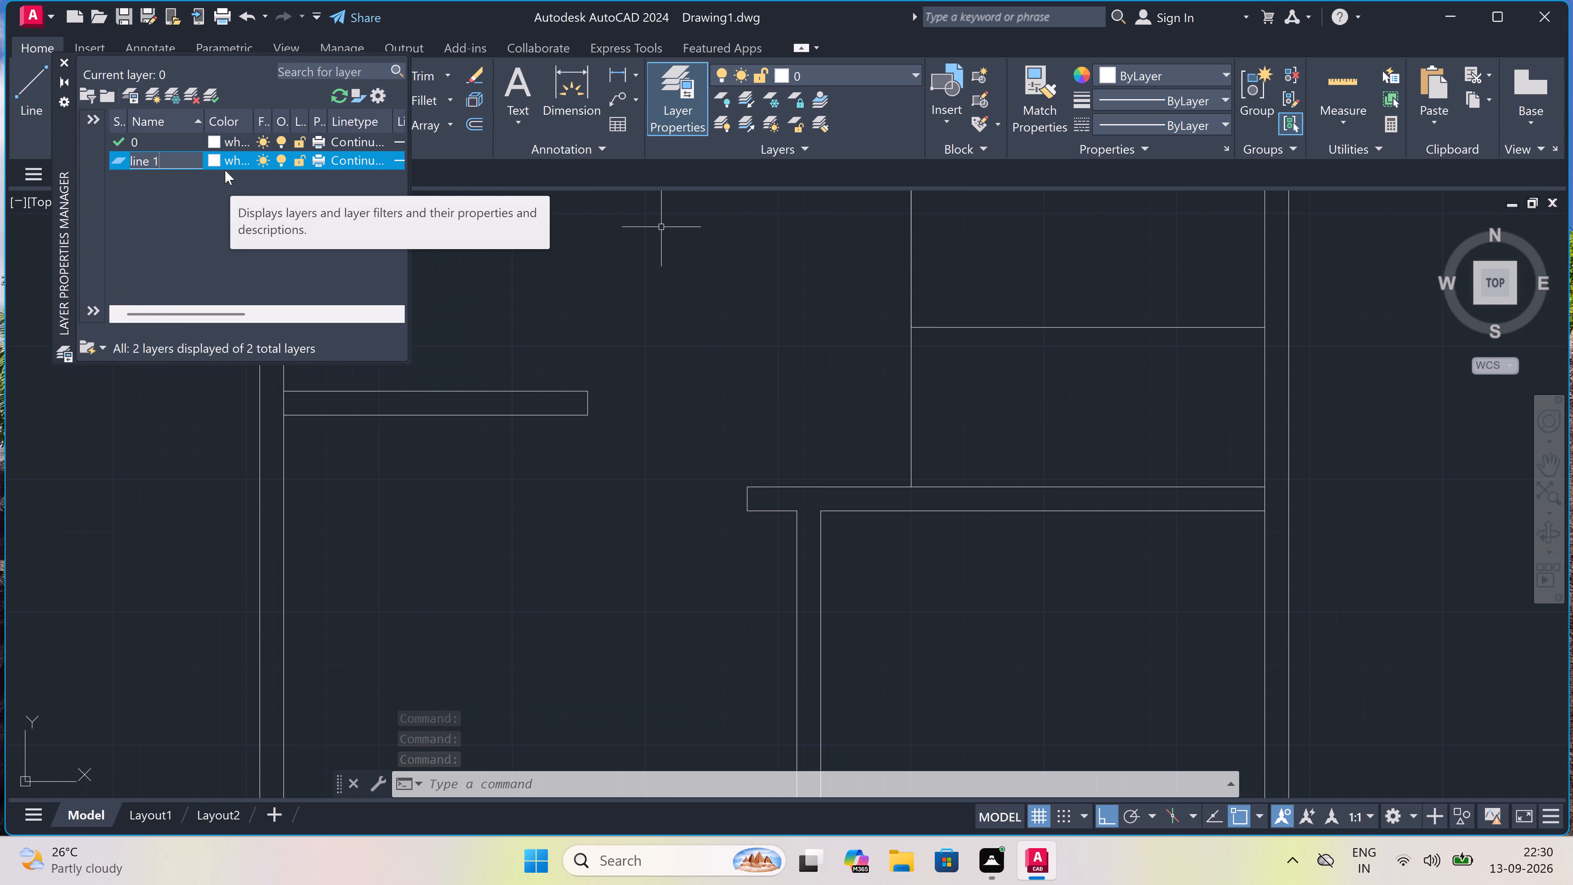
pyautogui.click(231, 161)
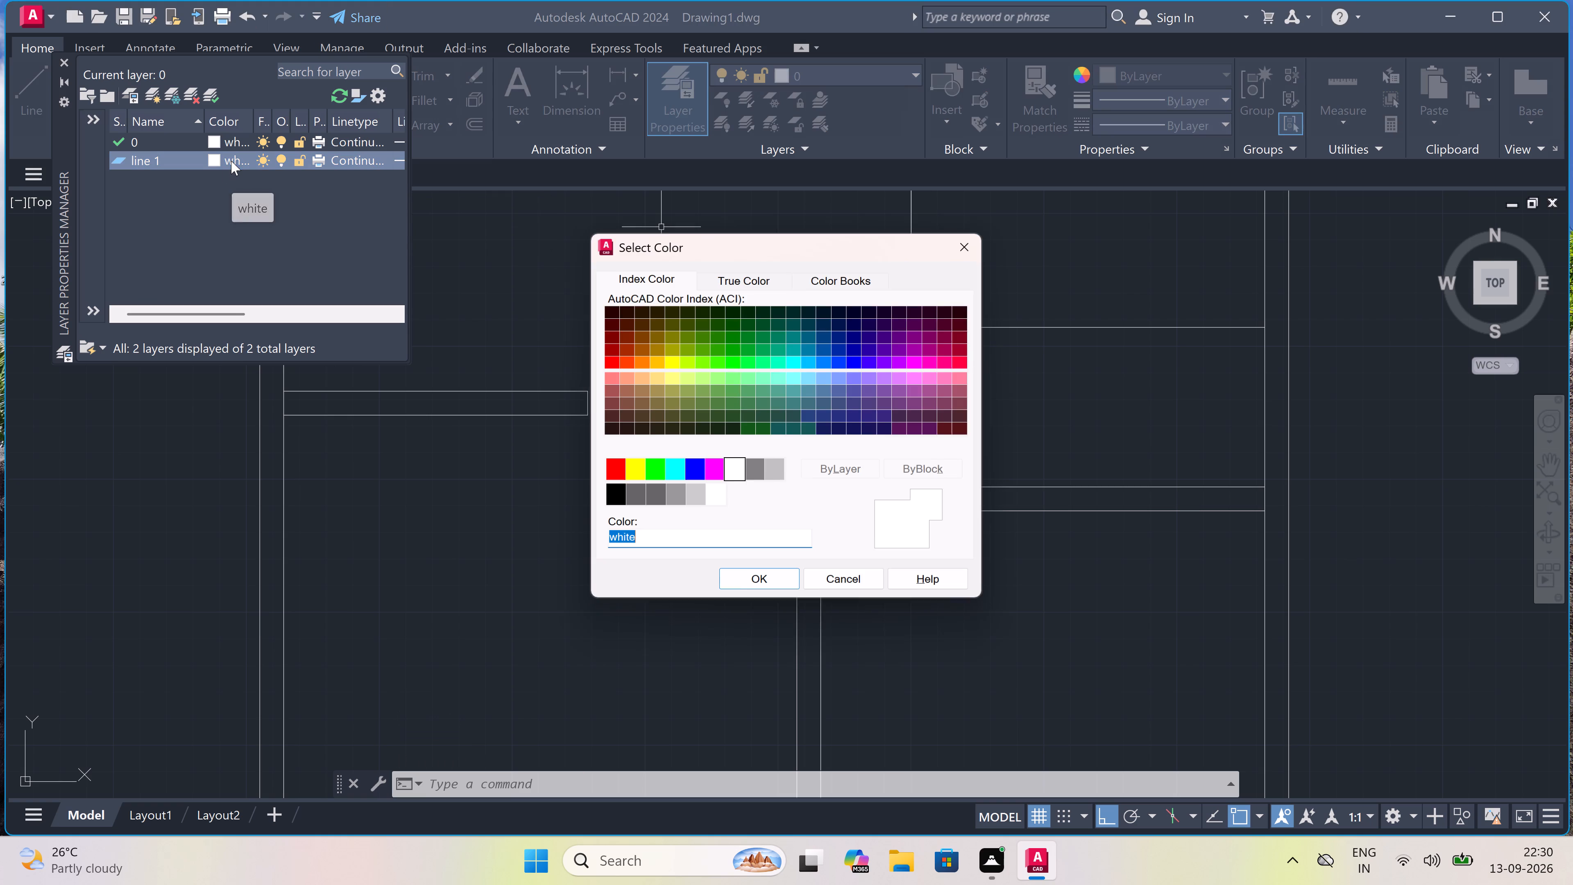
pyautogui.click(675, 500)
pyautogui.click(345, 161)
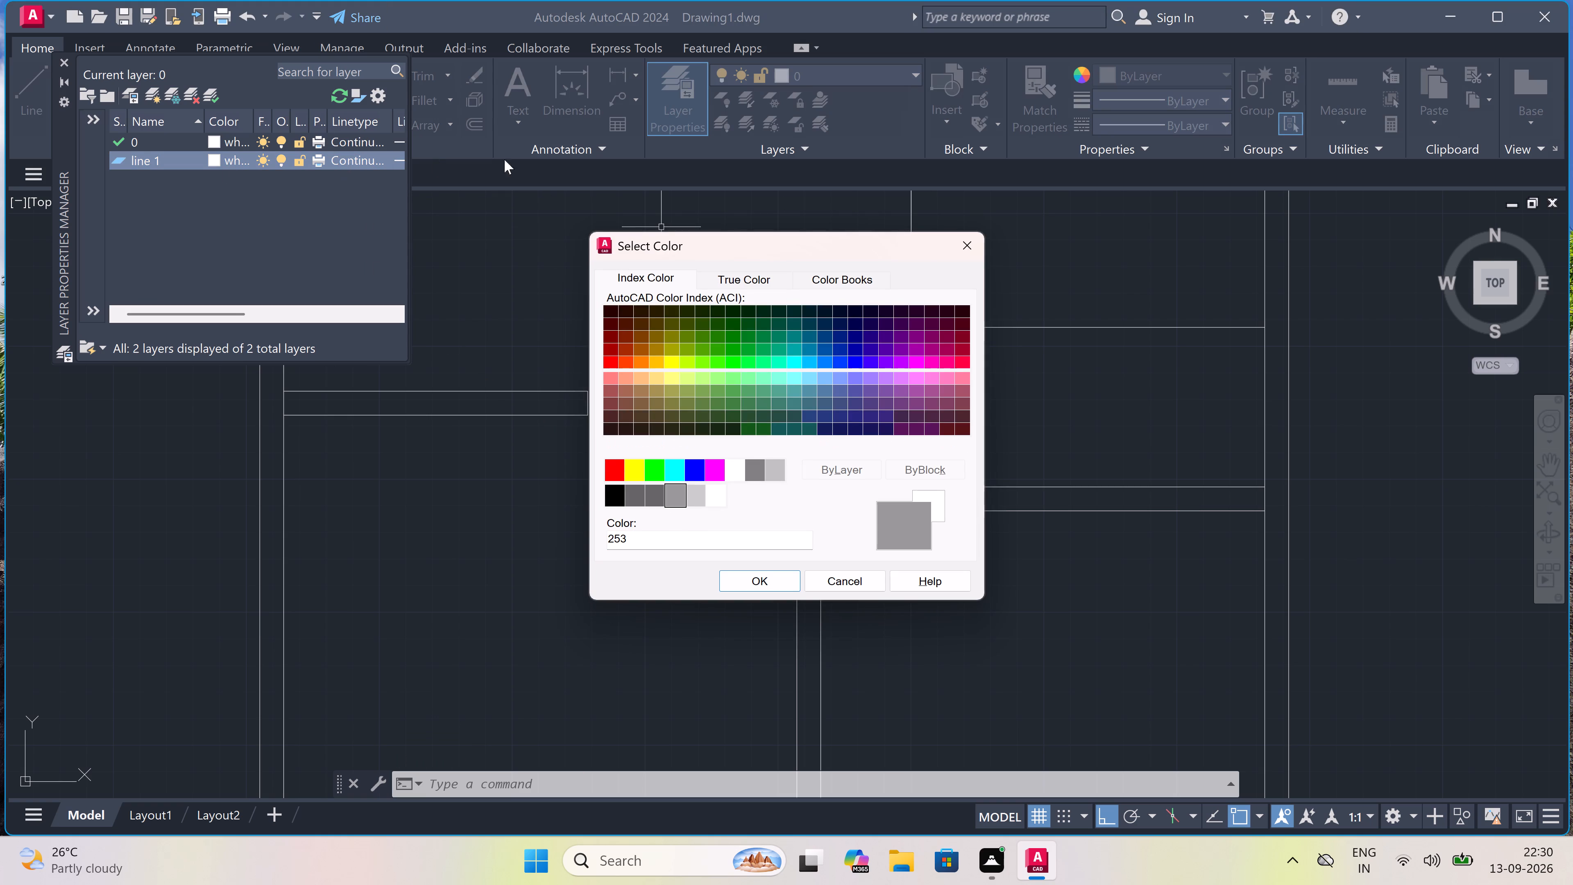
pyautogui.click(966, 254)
# Load the HIDDEN2 linetype from acadiso.lin and assign it to layer "line 1".
pyautogui.click(392, 156)
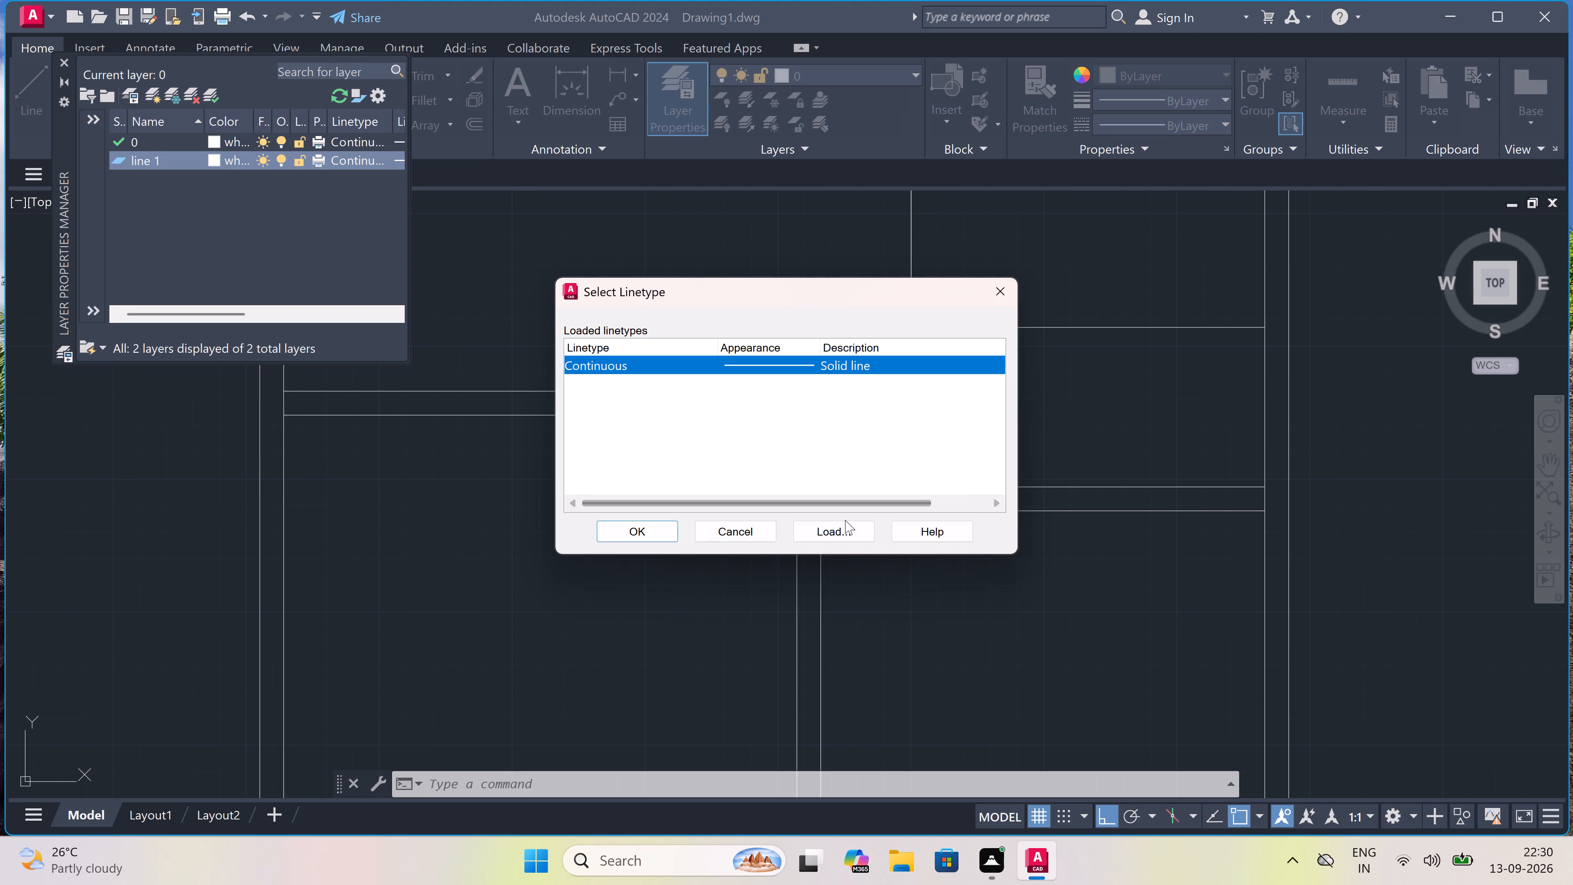
pyautogui.click(836, 537)
pyautogui.scroll(-5, 802, 436)
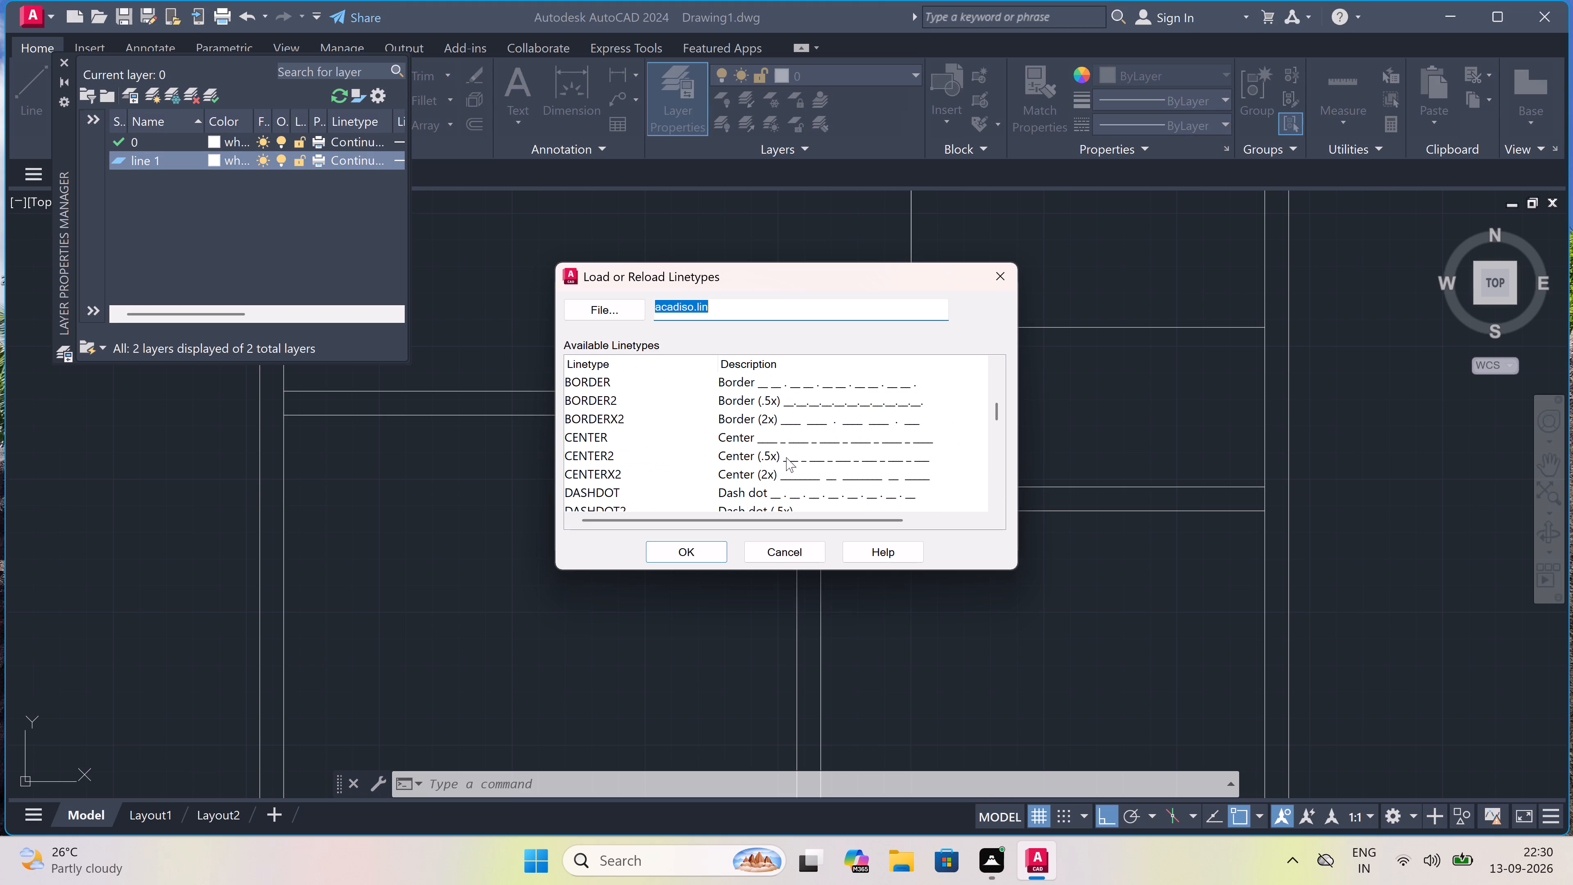
pyautogui.scroll(-5, 784, 470)
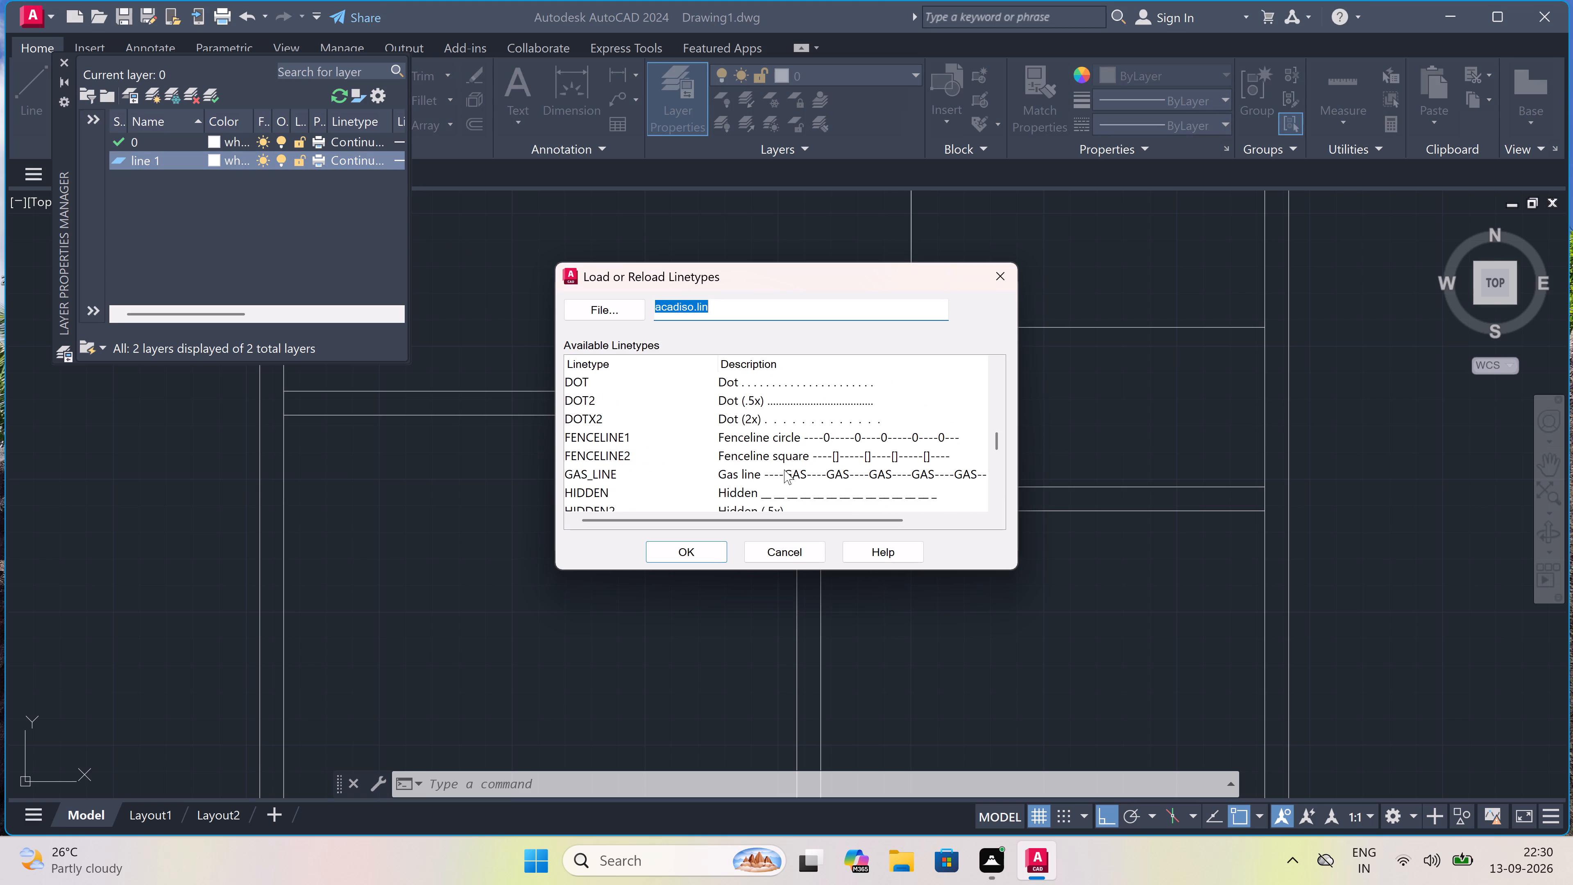
pyautogui.scroll(-2, 784, 470)
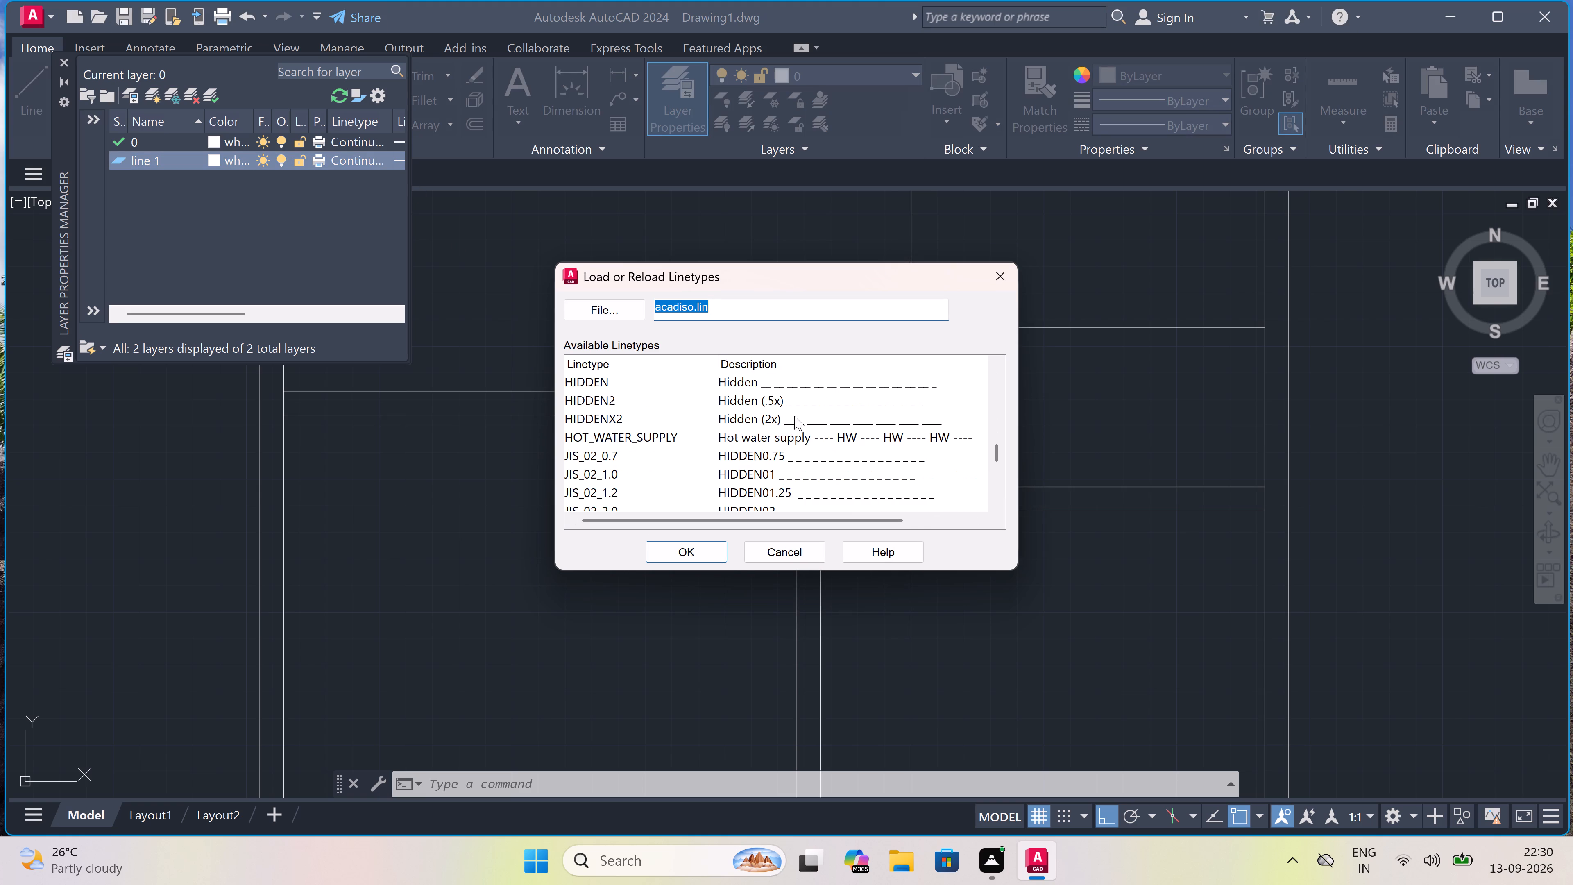
pyautogui.click(796, 404)
pyautogui.click(700, 560)
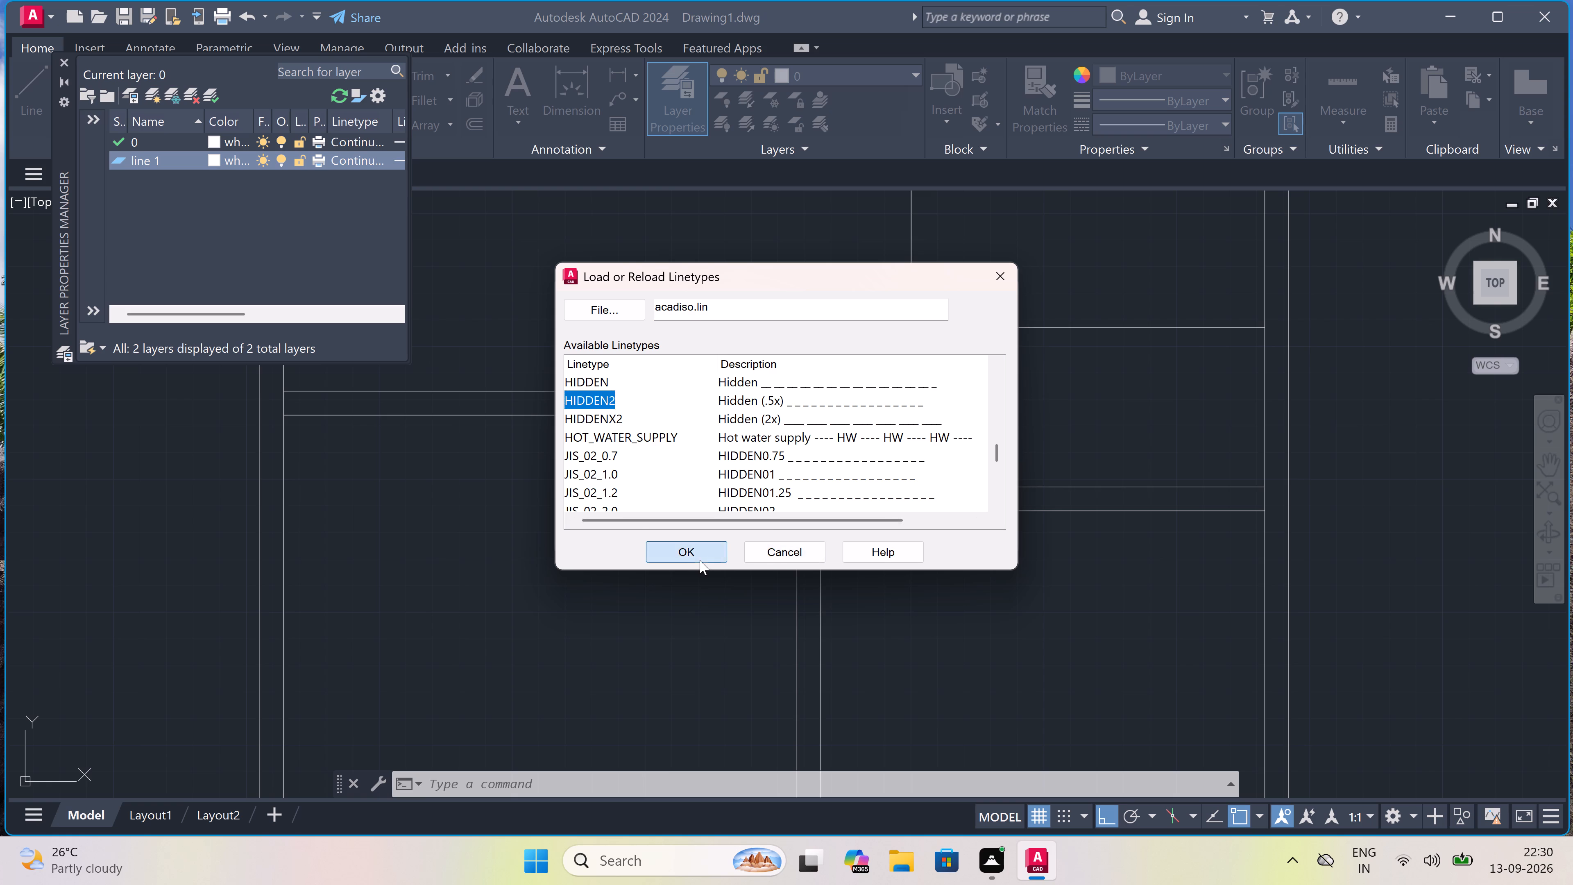
pyautogui.click(925, 382)
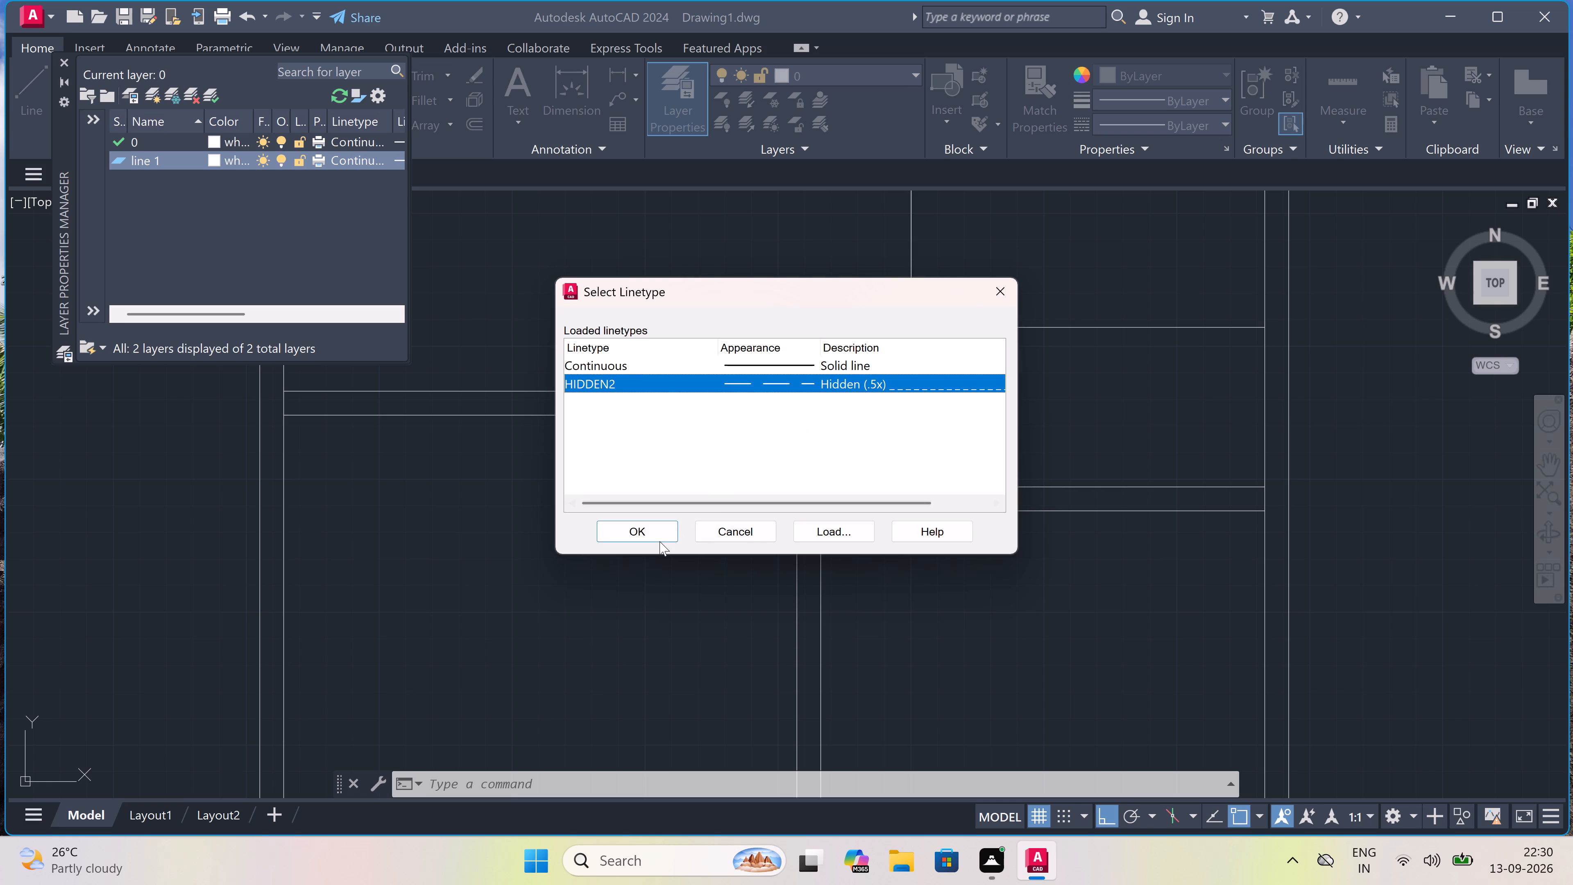
pyautogui.click(650, 542)
pyautogui.click(658, 527)
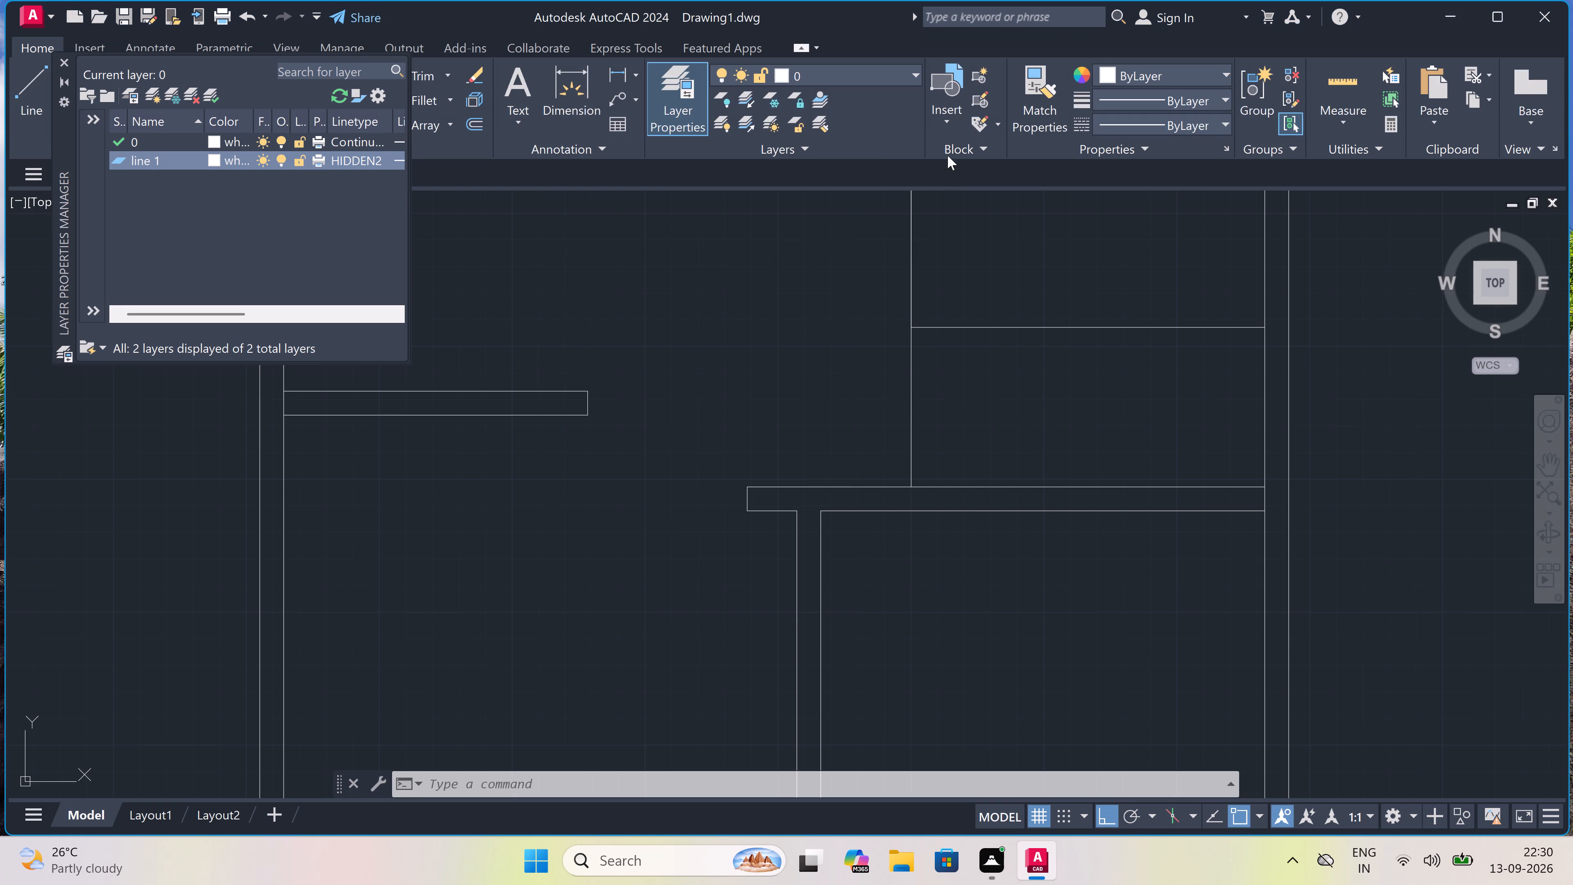
# Set the colour of layer "line 1" to index colour 253.
pyautogui.click(814, 74)
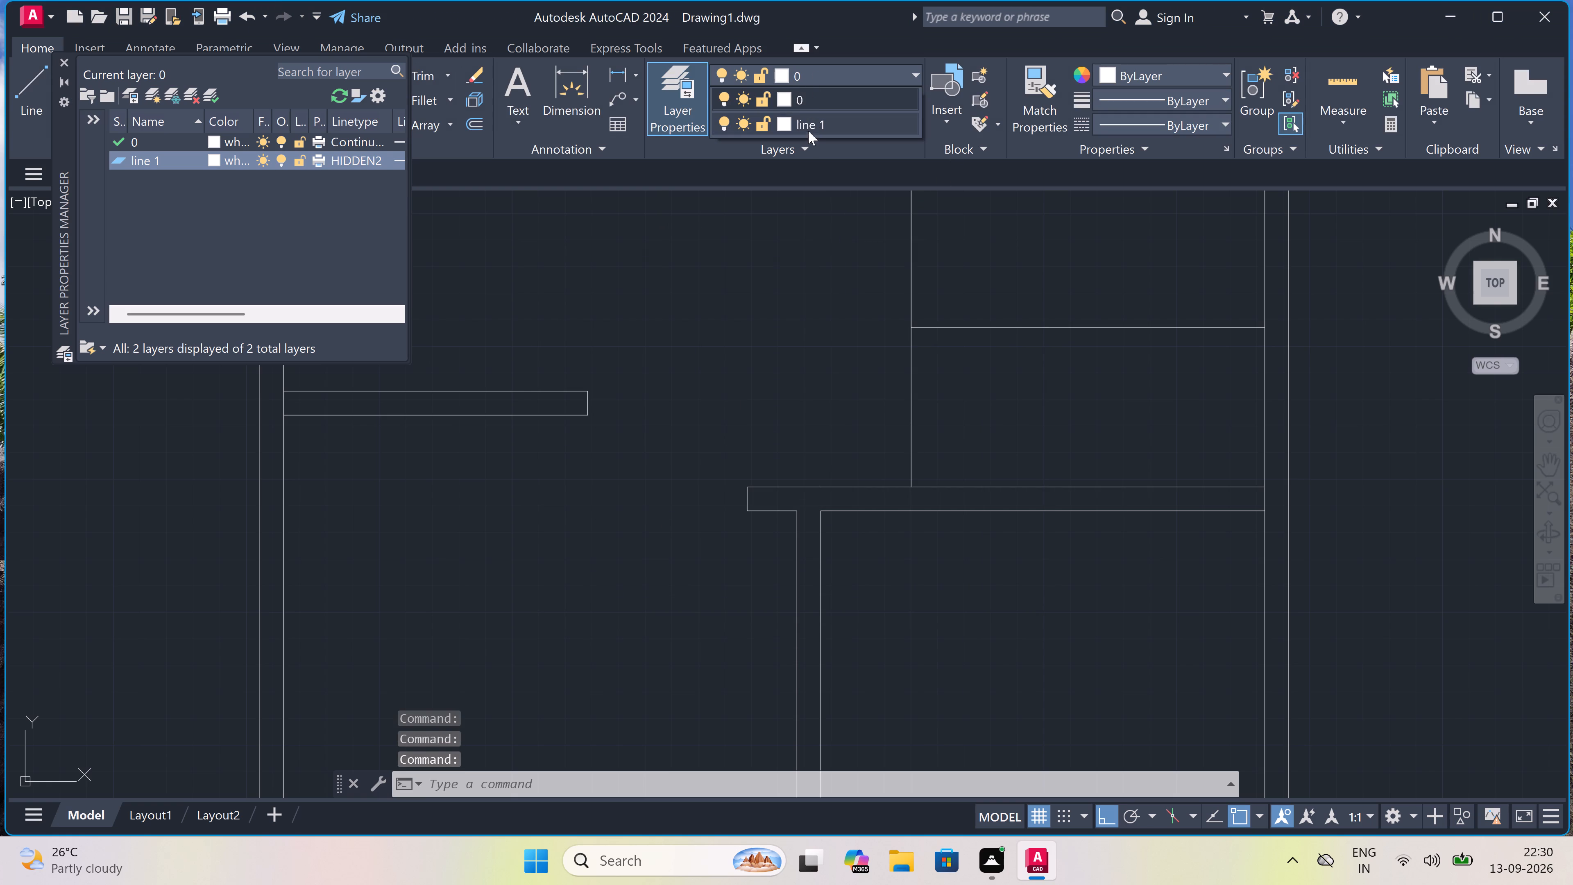
pyautogui.click(220, 159)
pyautogui.doubleClick(209, 158)
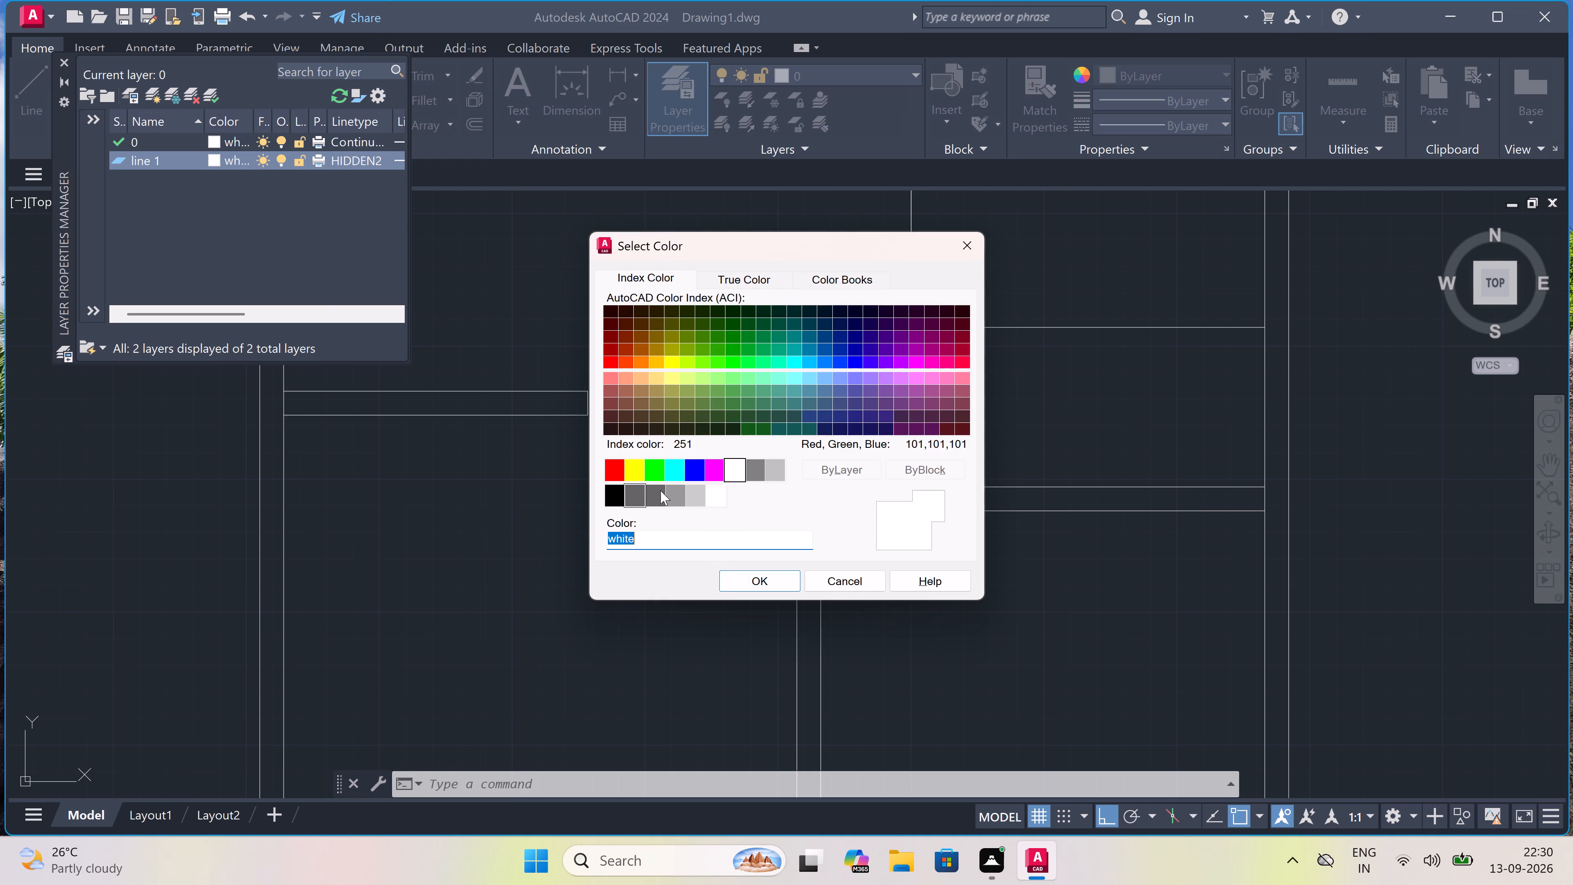
pyautogui.click(667, 494)
pyautogui.click(762, 577)
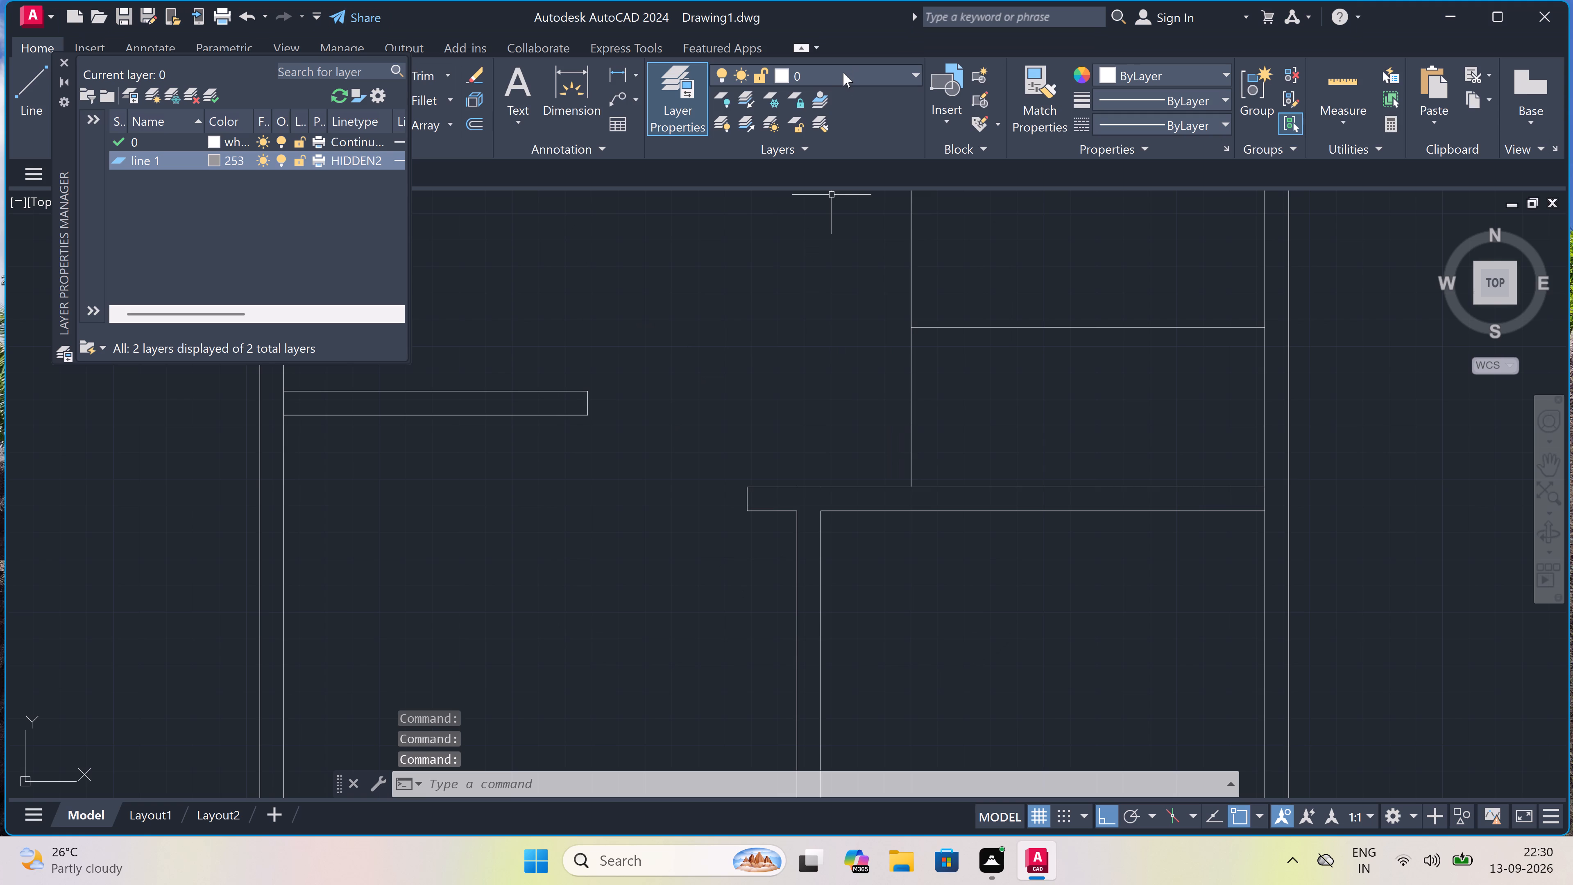
# Make "line 1" the current layer.
pyautogui.click(843, 71)
pyautogui.click(815, 121)
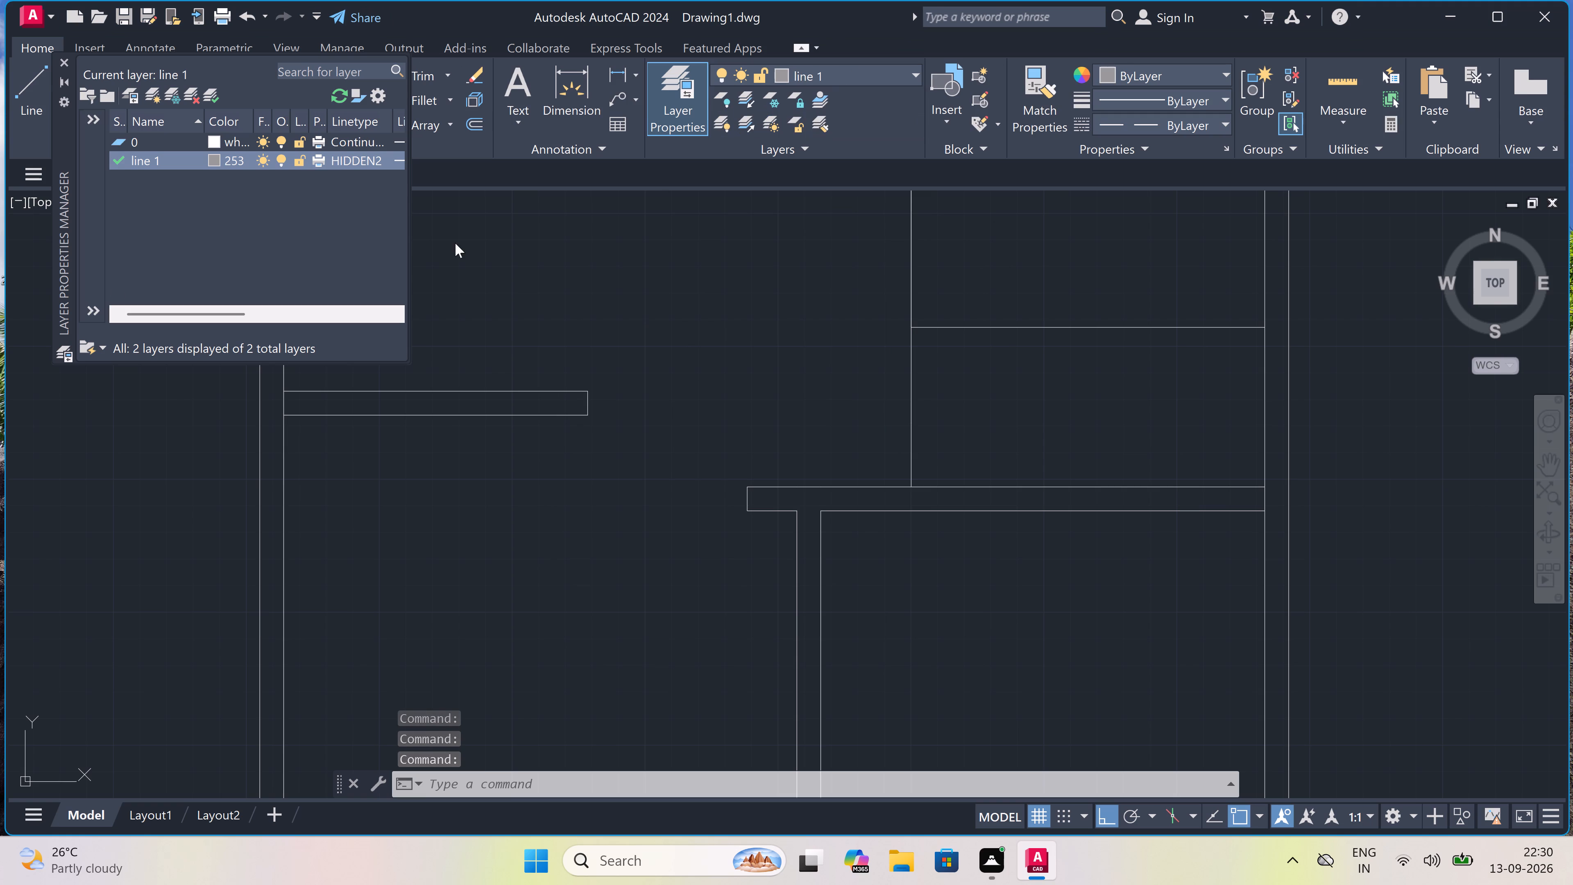
# Draw a dashed line on layer "line 1" from the short partition wall's upper end corner across and down to the stepped wall's upper corner.
pyautogui.click(64, 58)
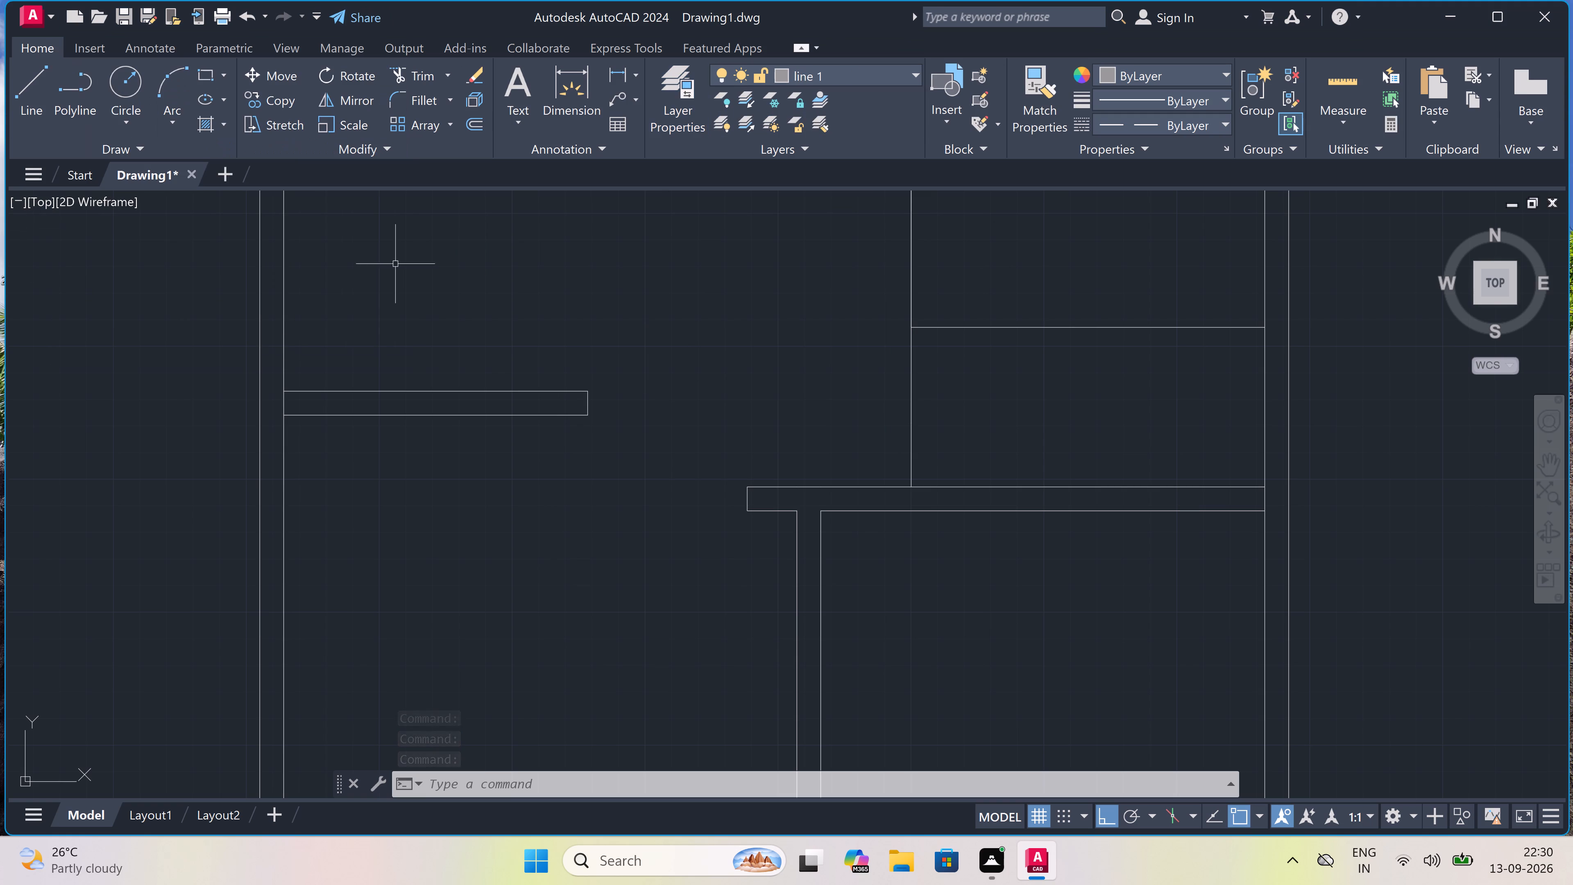
pyautogui.write('l')
pyautogui.press('space')
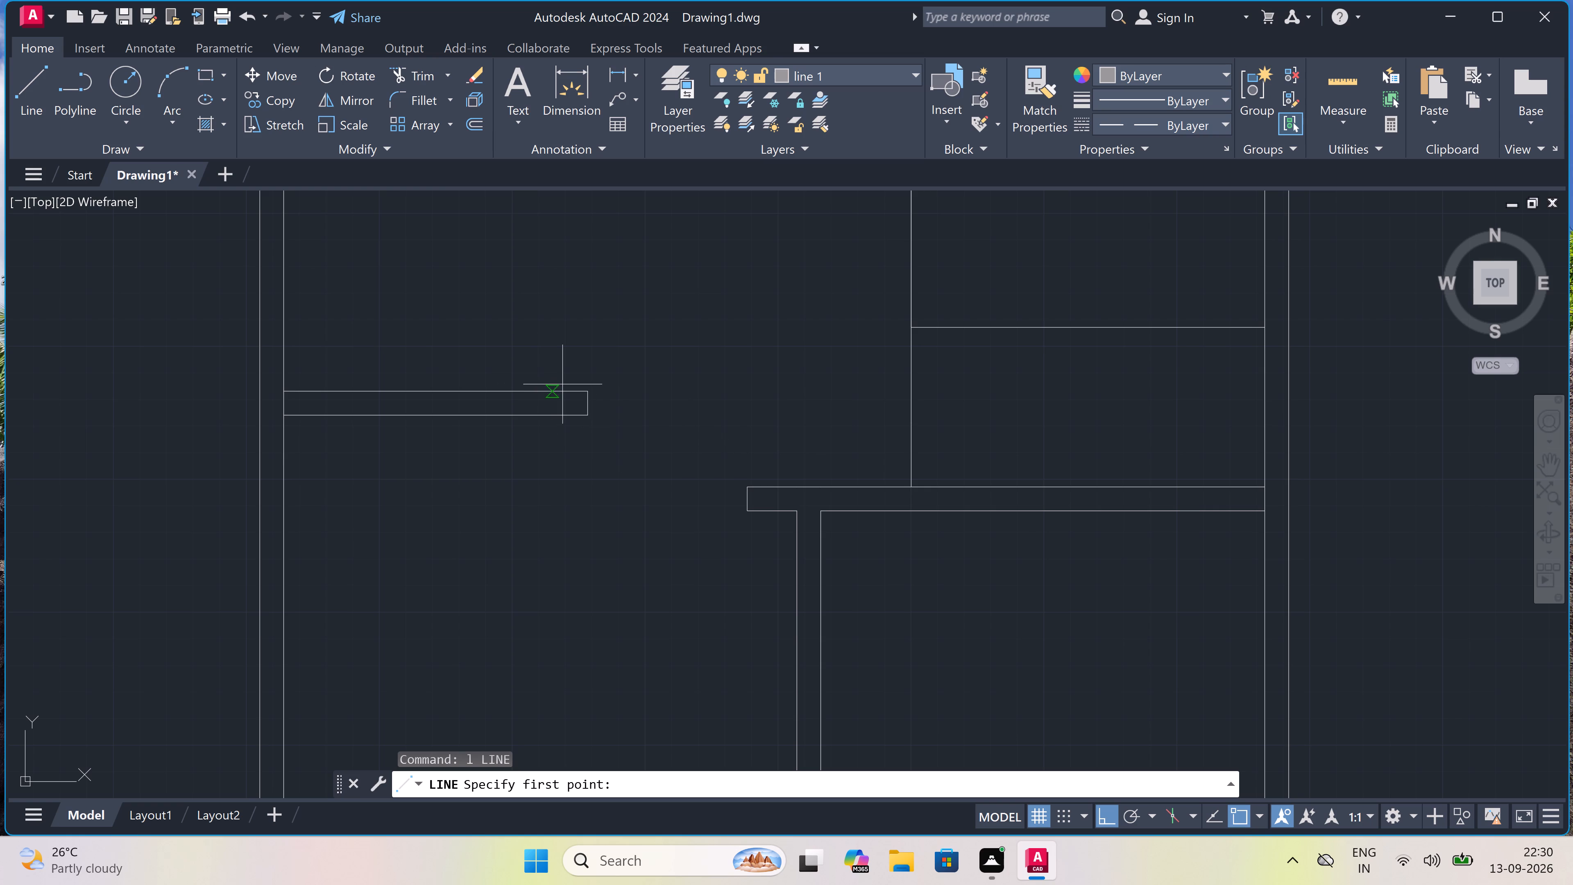
pyautogui.moveTo(584, 392); pyautogui.dragTo(594, 396)
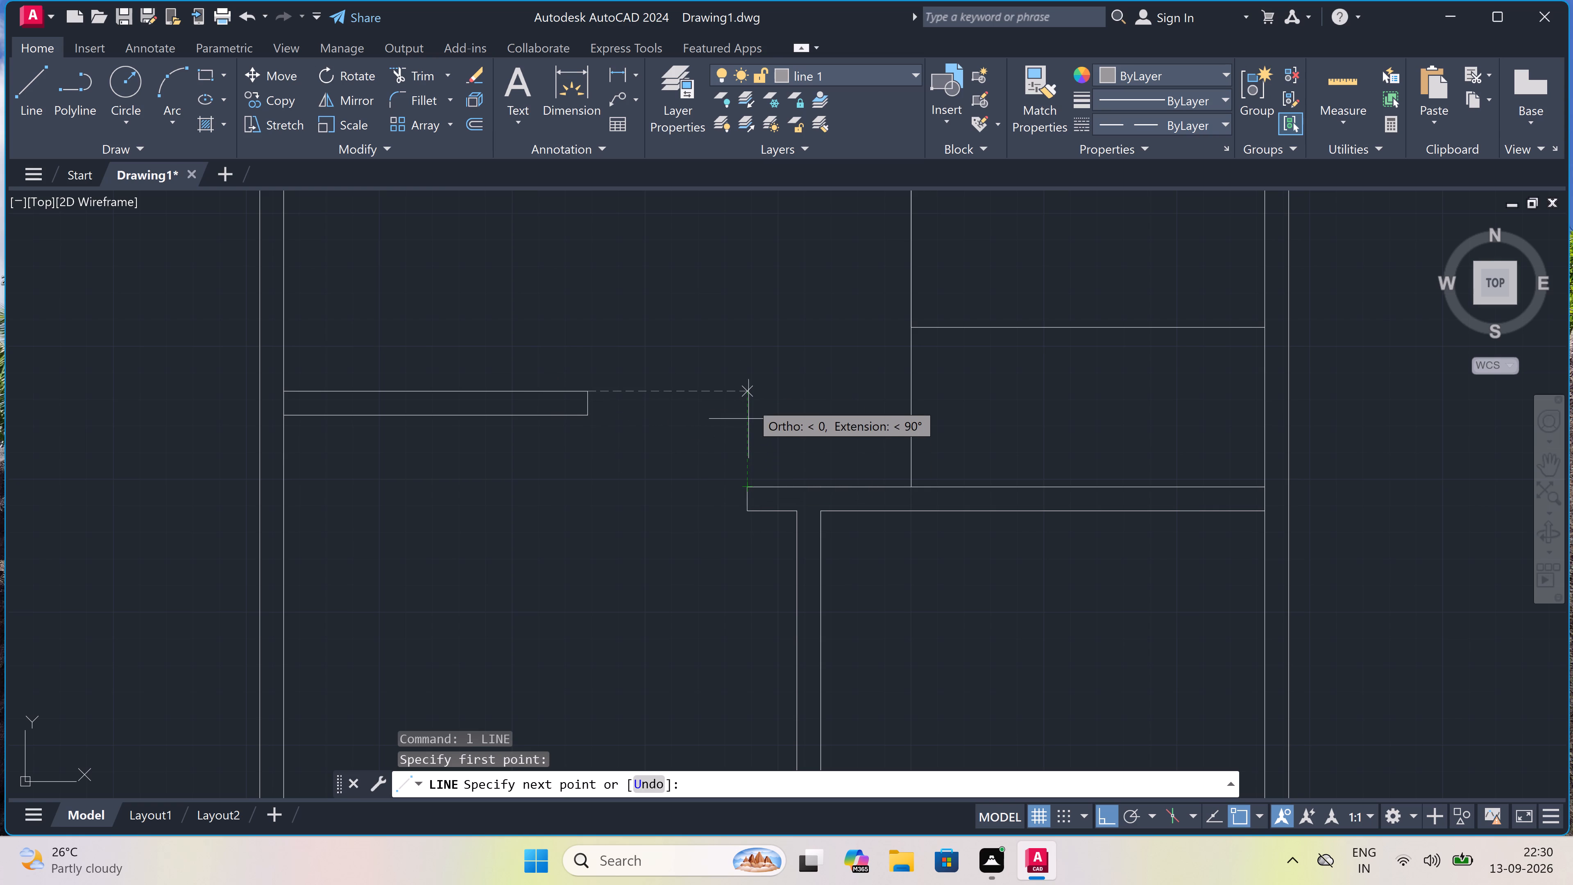
pyautogui.click(748, 388)
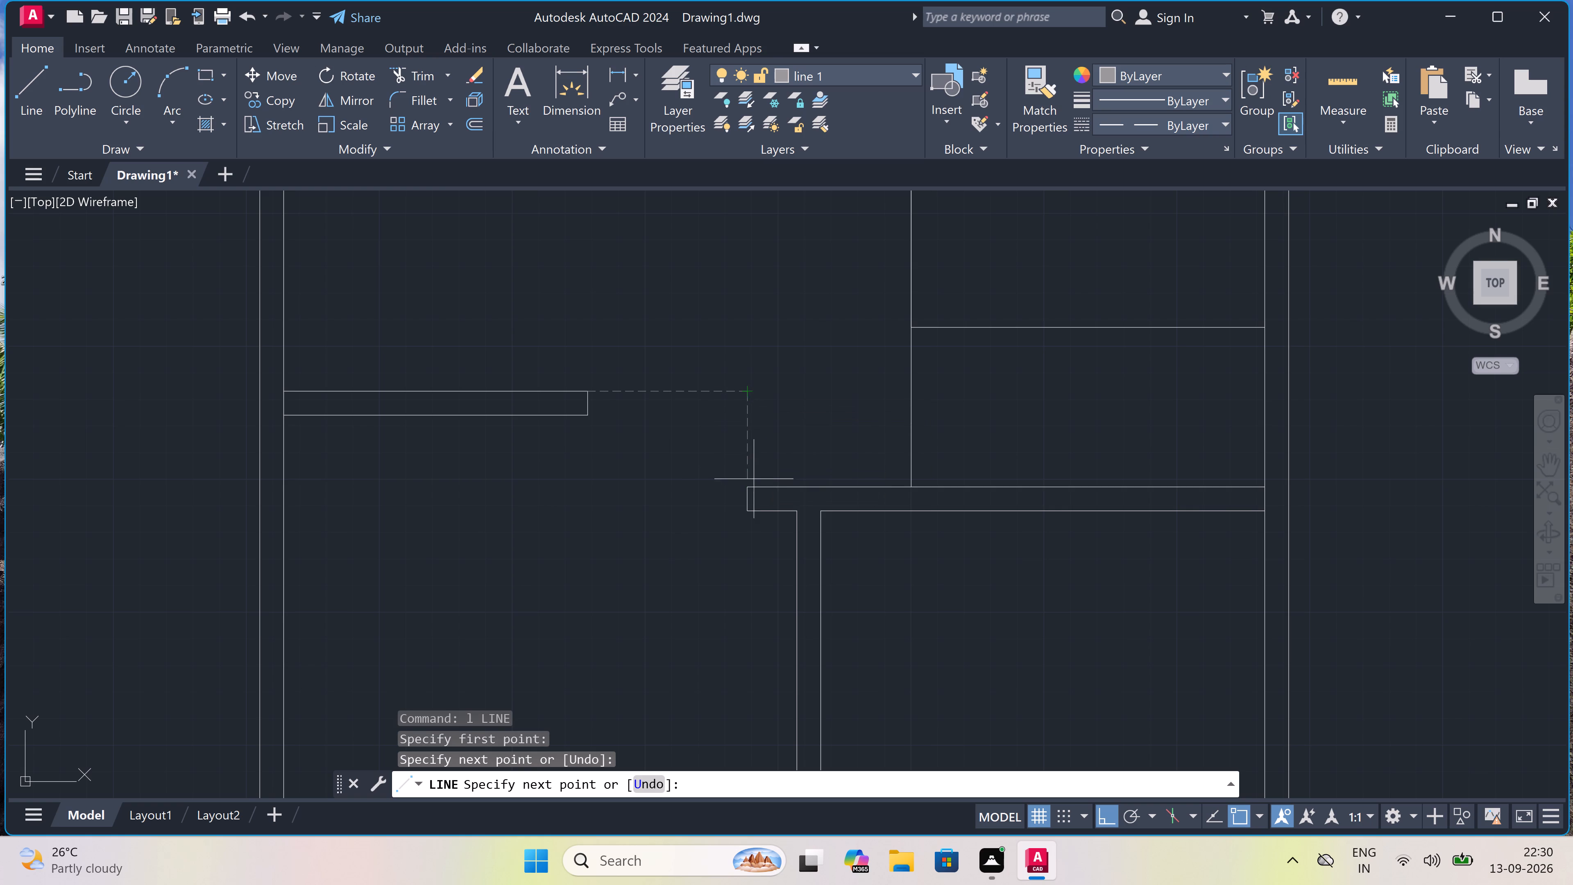
pyautogui.click(753, 489)
pyautogui.press('Escape')
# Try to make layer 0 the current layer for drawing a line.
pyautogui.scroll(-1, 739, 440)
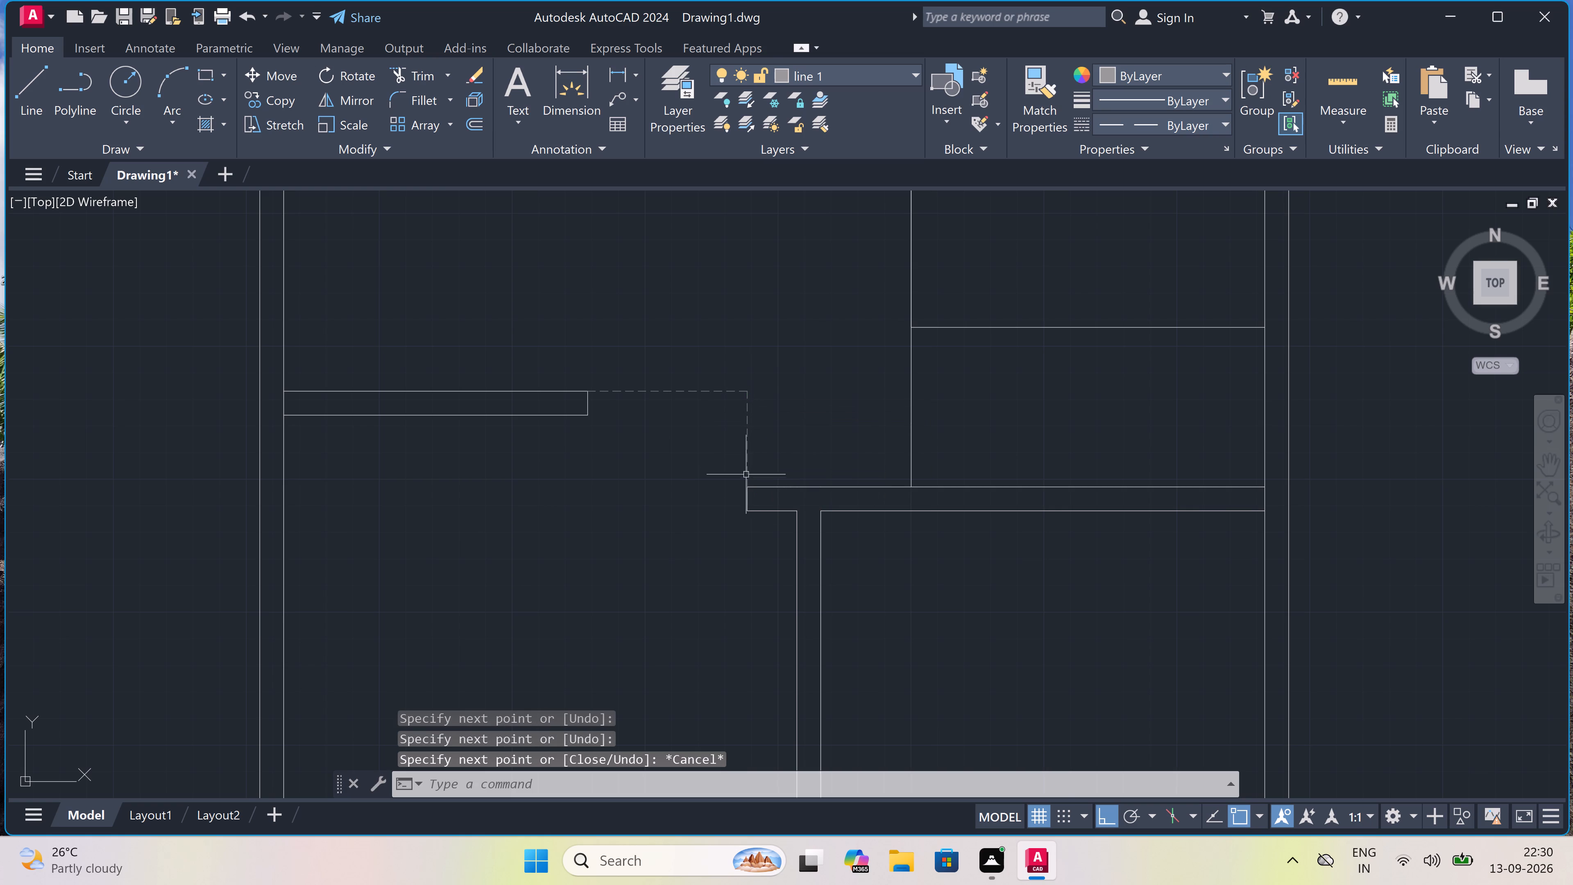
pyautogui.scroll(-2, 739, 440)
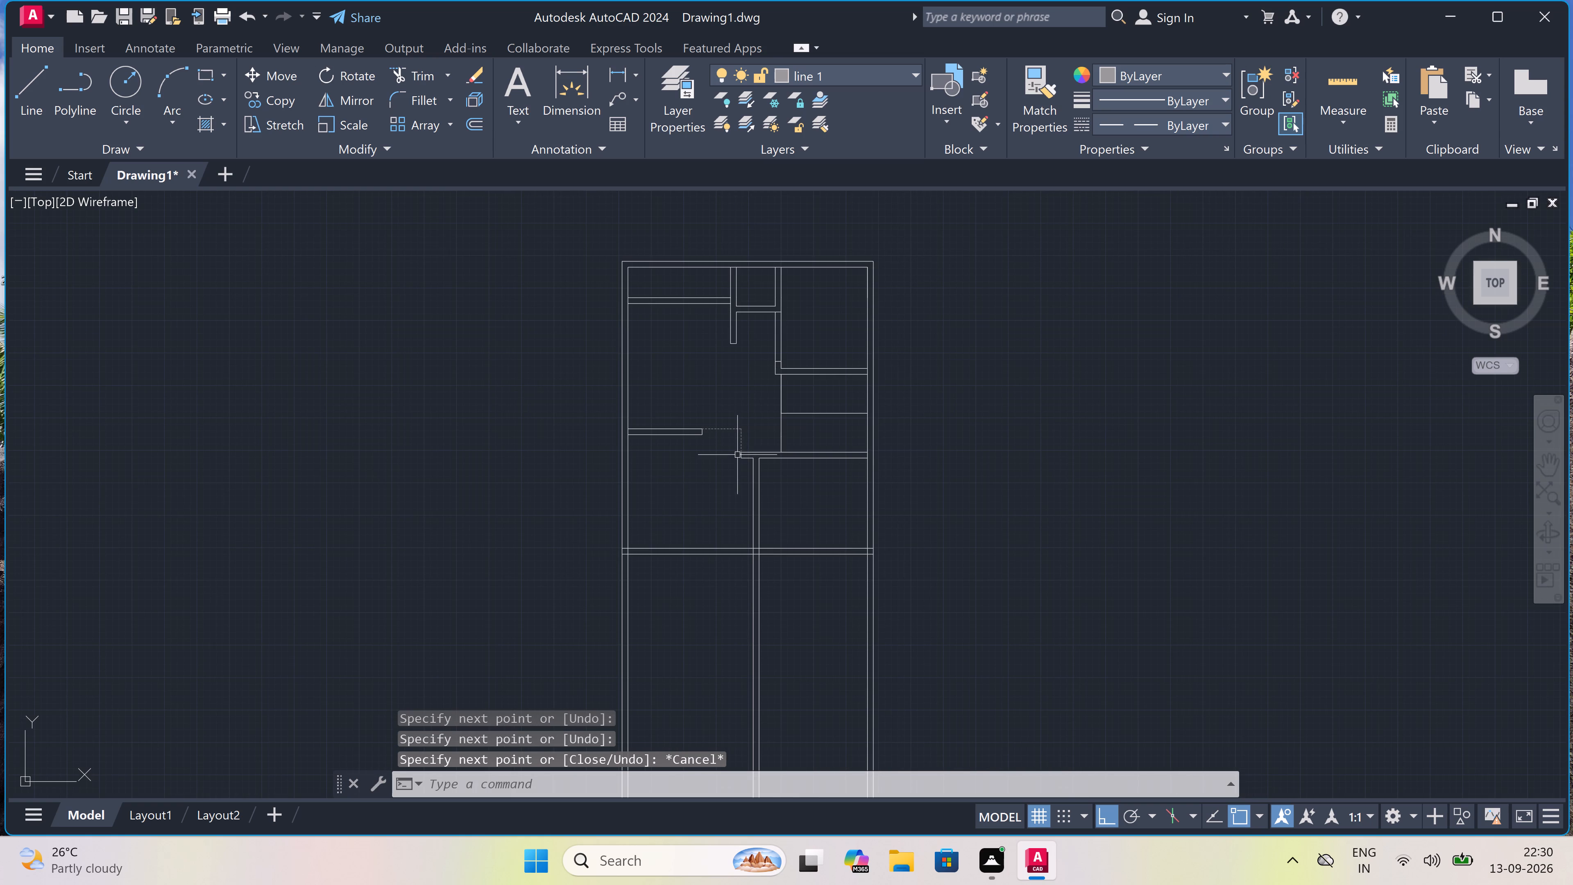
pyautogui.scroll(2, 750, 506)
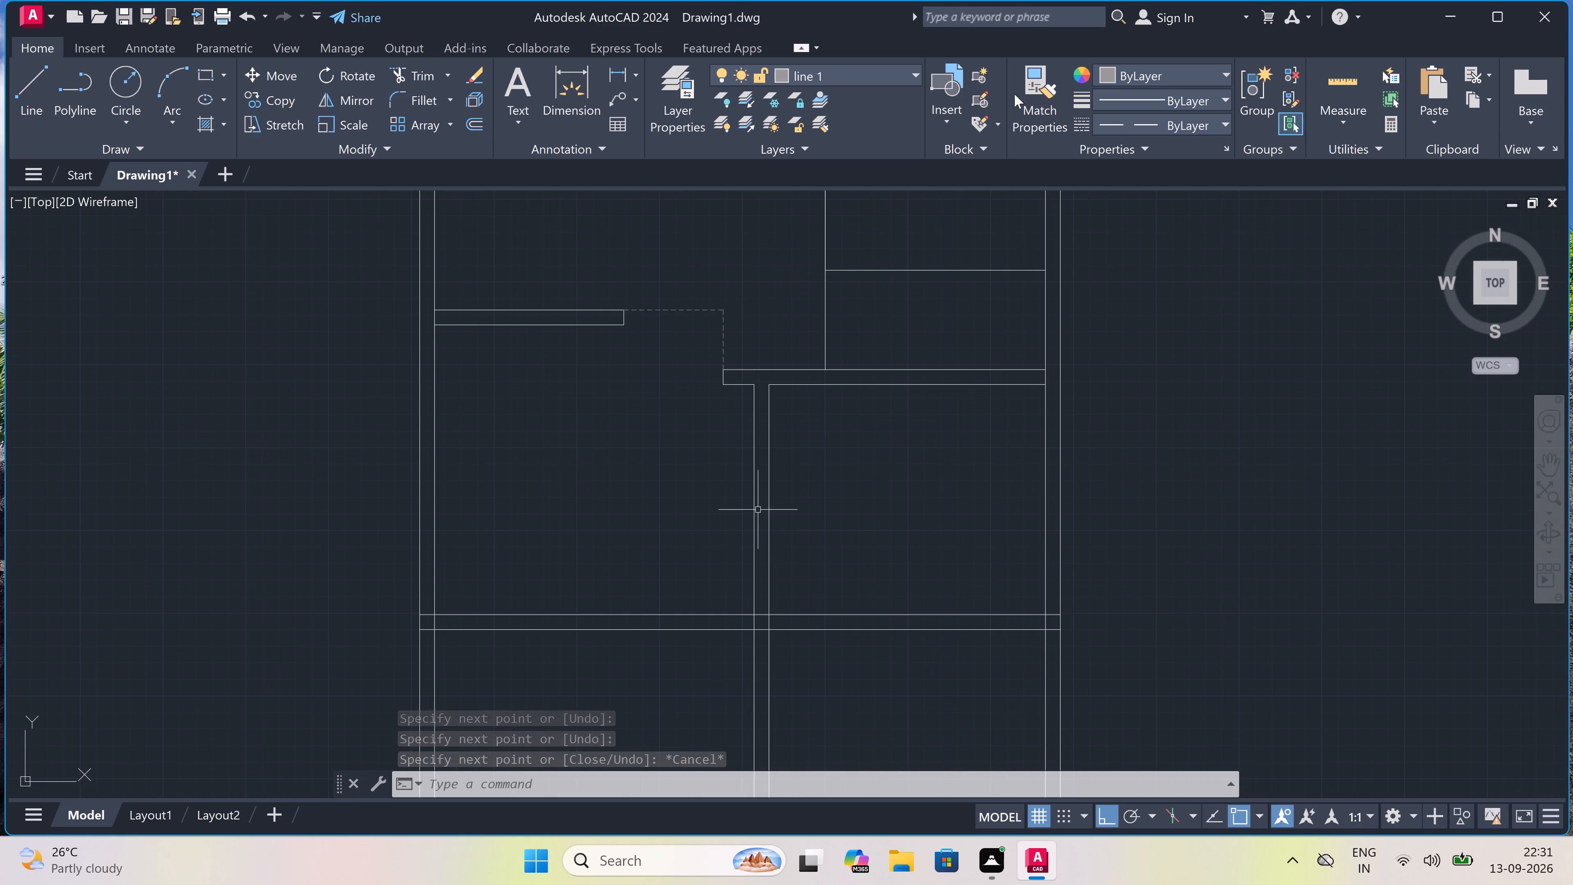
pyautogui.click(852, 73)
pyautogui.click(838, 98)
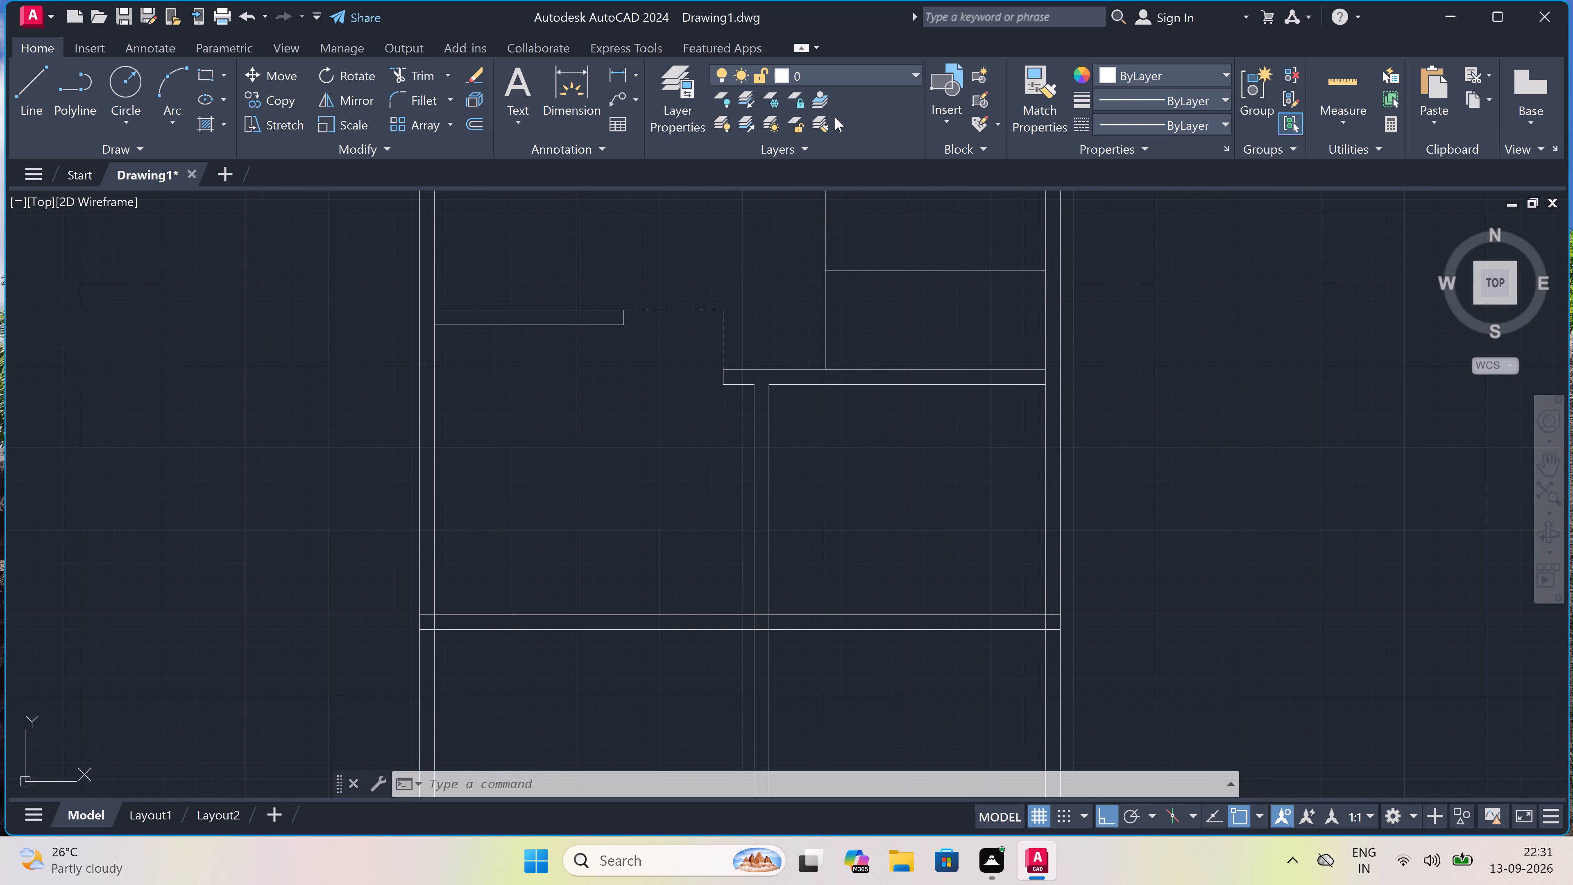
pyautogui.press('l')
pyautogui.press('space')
# Set the current linetype to Continuous.
pyautogui.click(1103, 119)
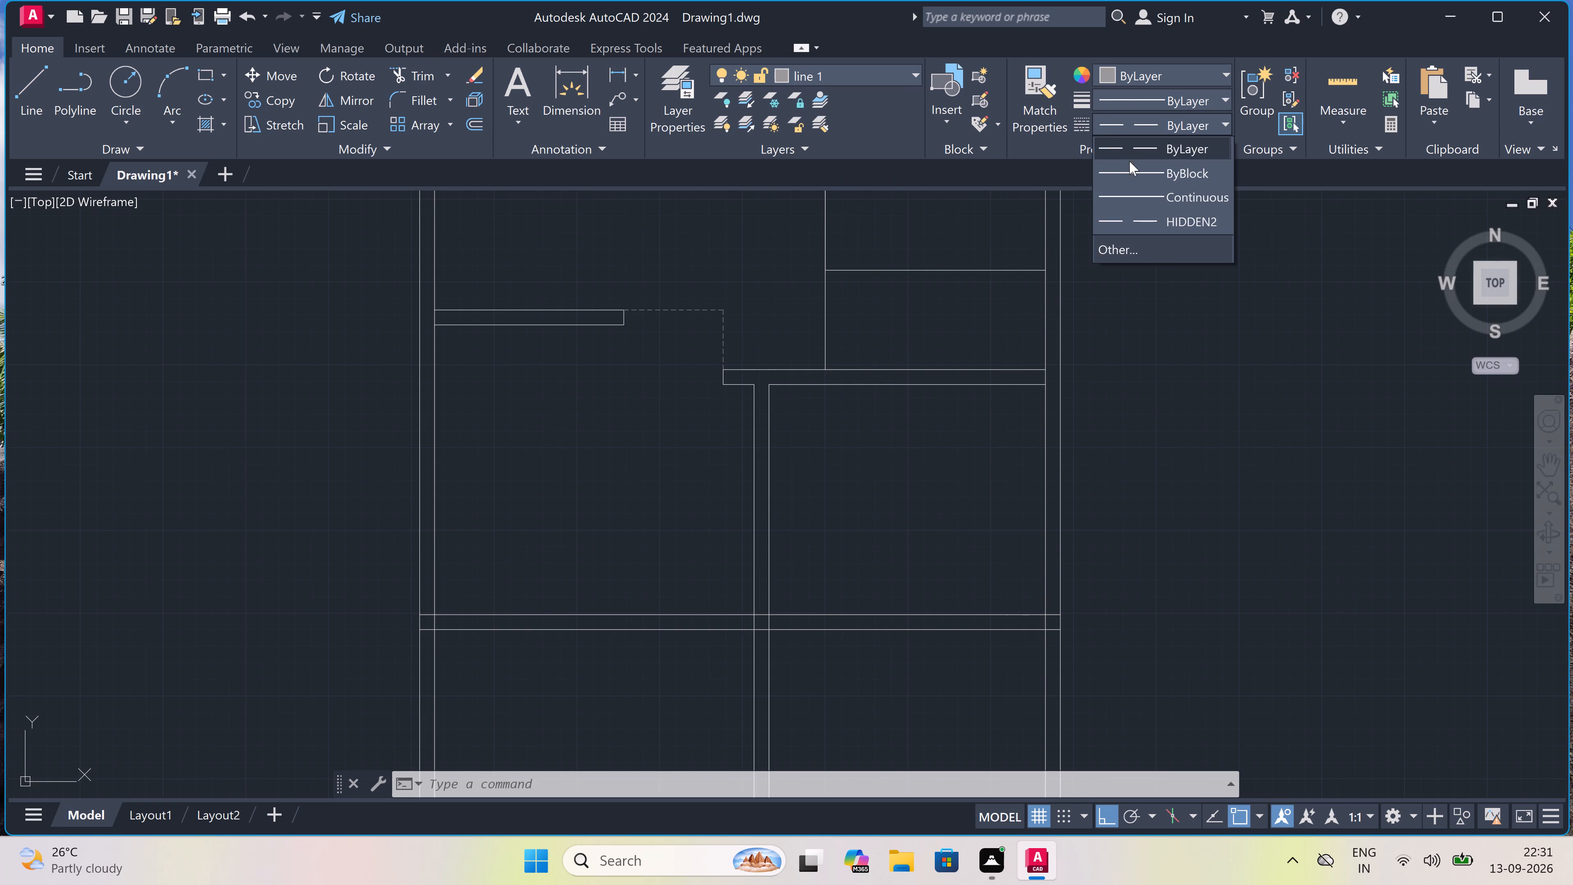
pyautogui.click(1127, 190)
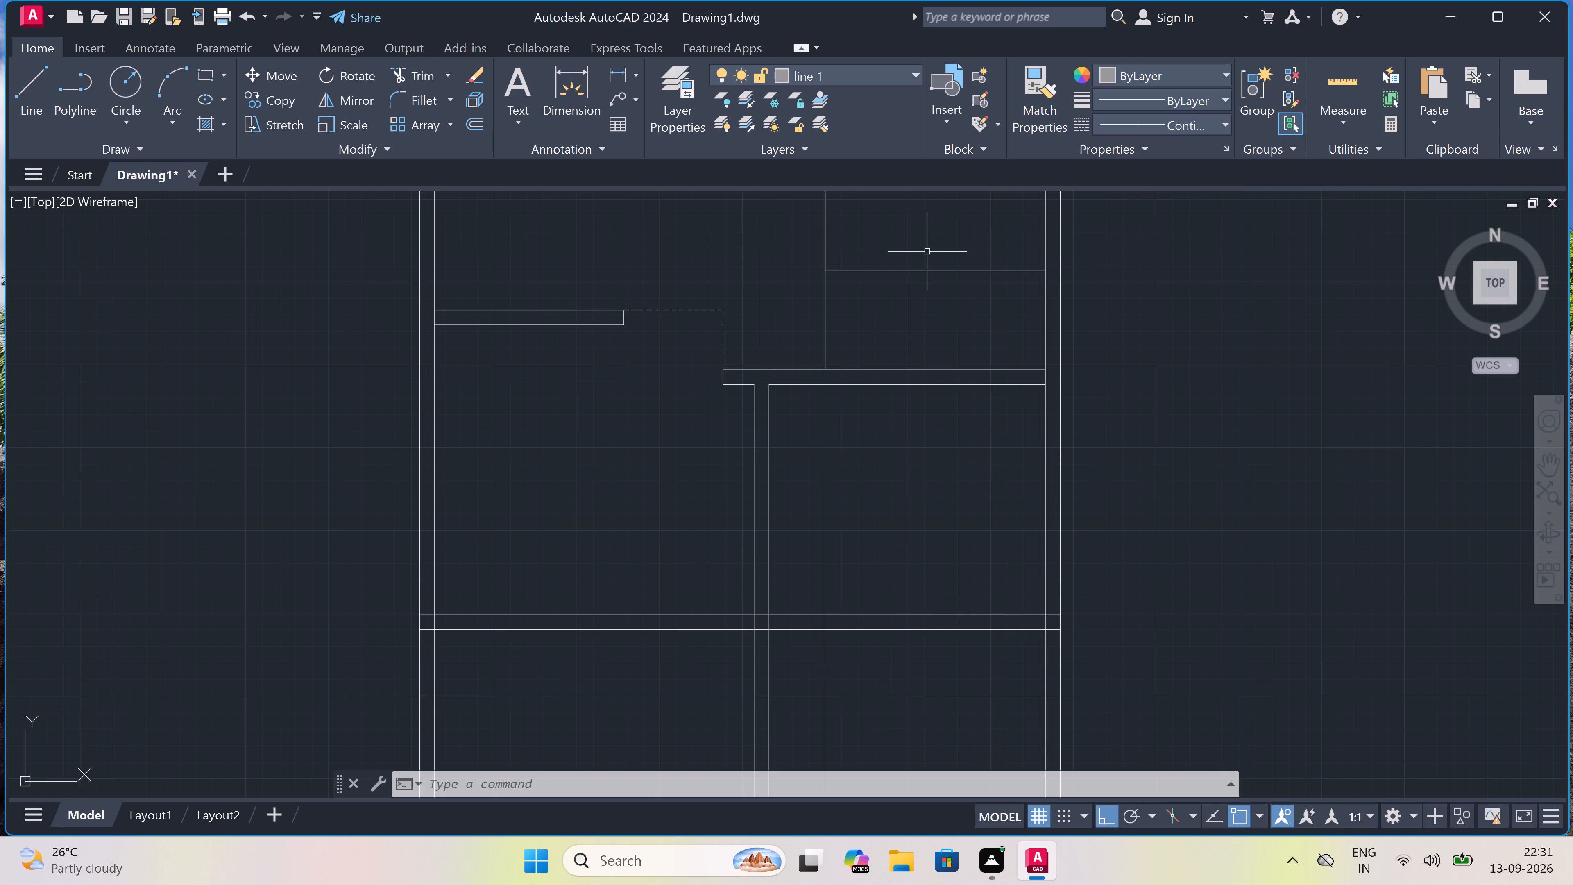
# Draw a 6'1" line down from the inner corner where the vertical partition meets the horizontal wall.
pyautogui.scroll(1, 798, 408)
pyautogui.press('space')
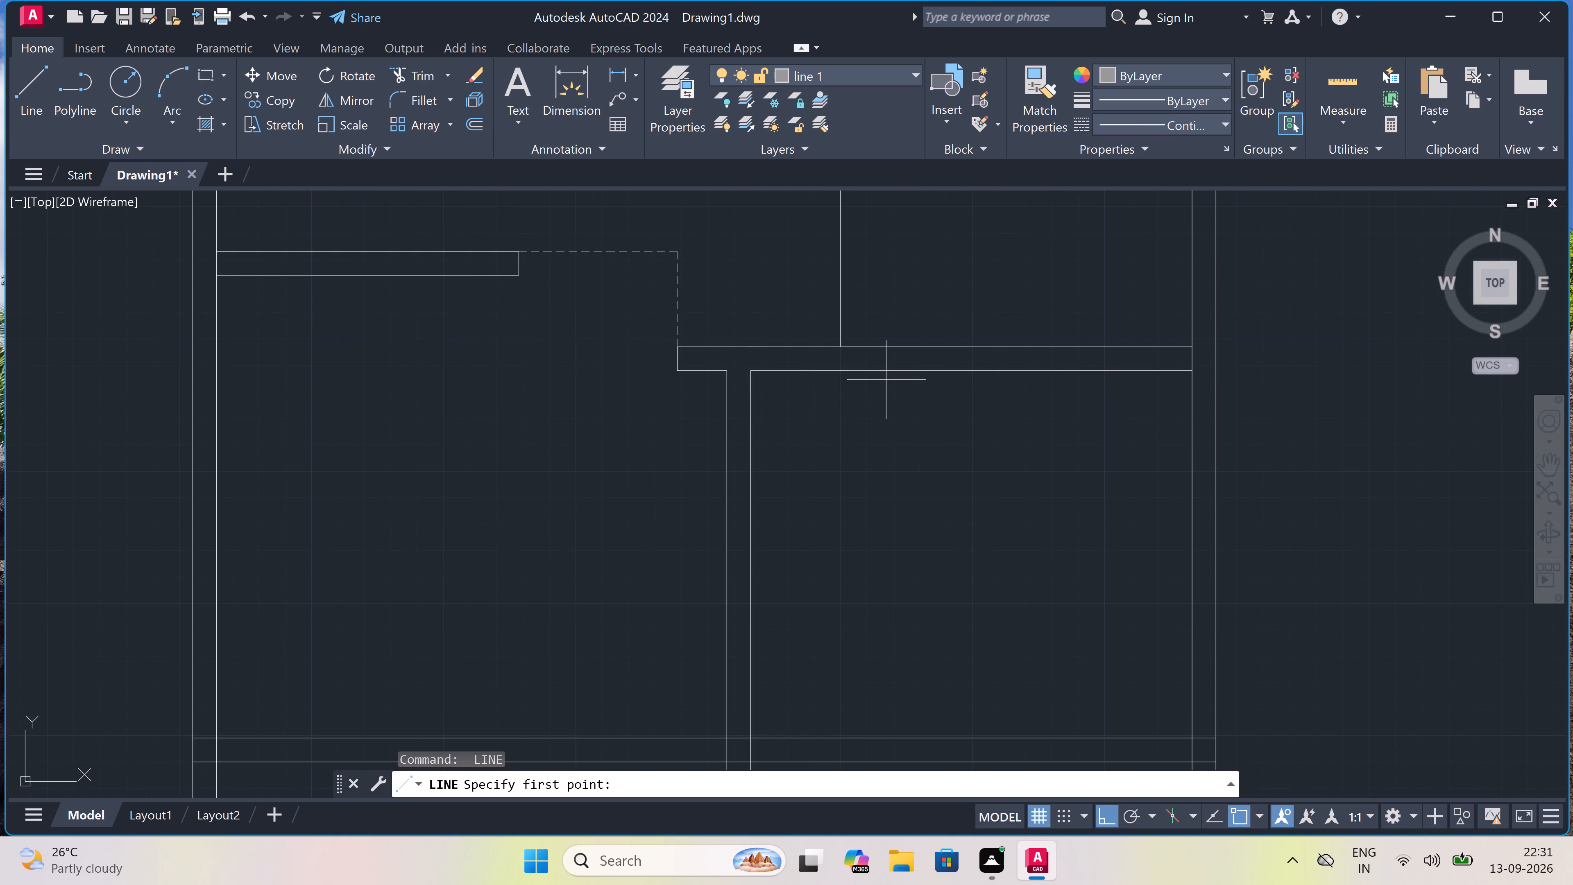
pyautogui.click(753, 374)
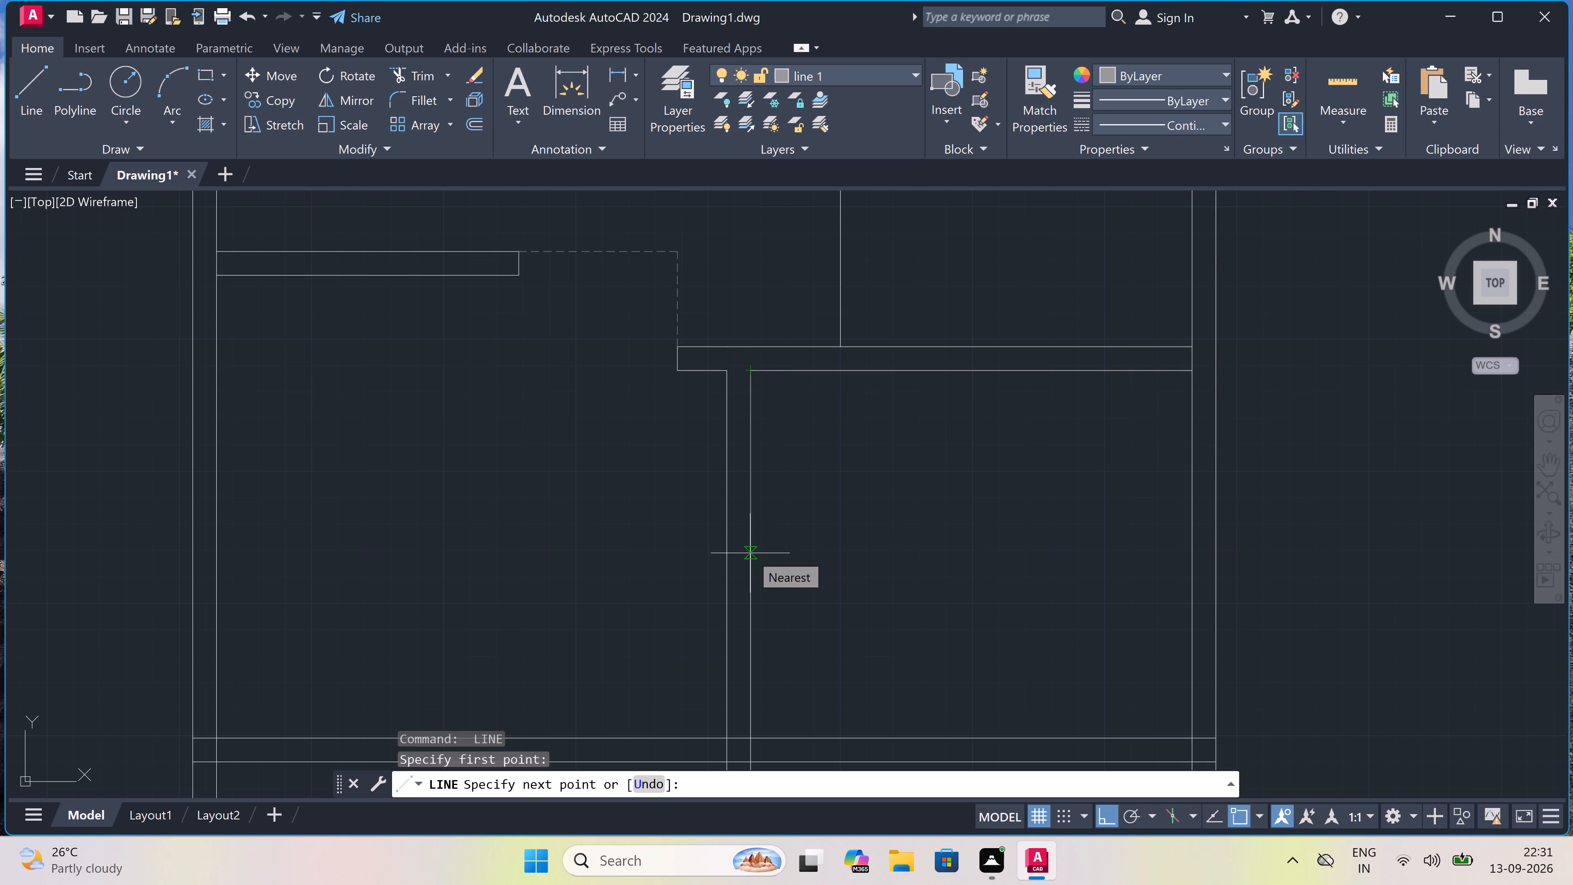
pyautogui.write("6'")
pyautogui.press('1')
pyautogui.write('"')
pyautogui.press('space')
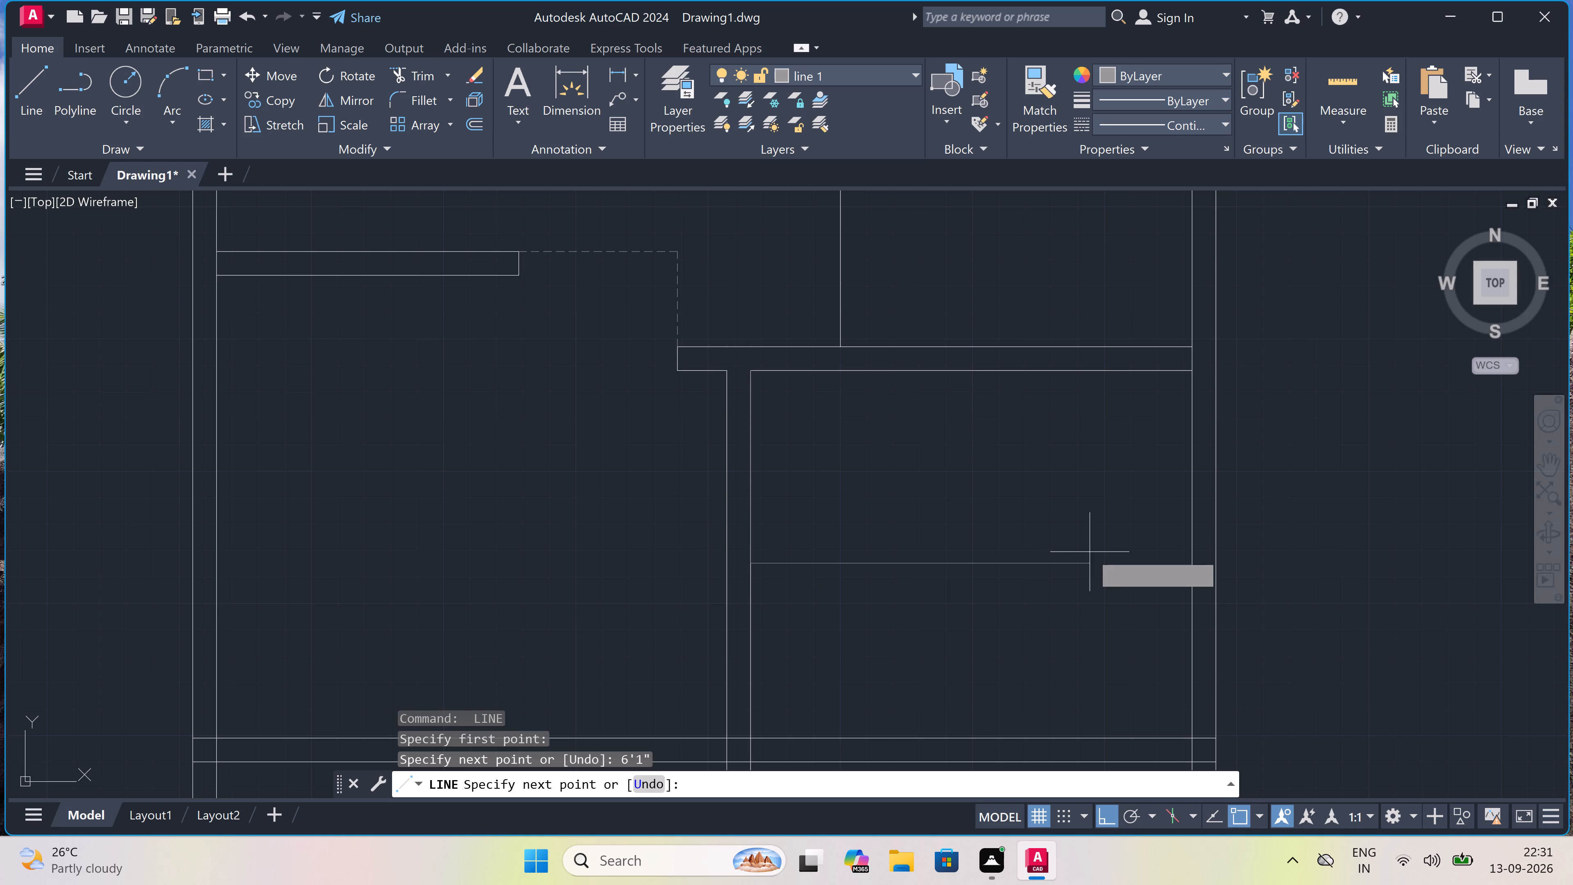
pyautogui.press('Escape')
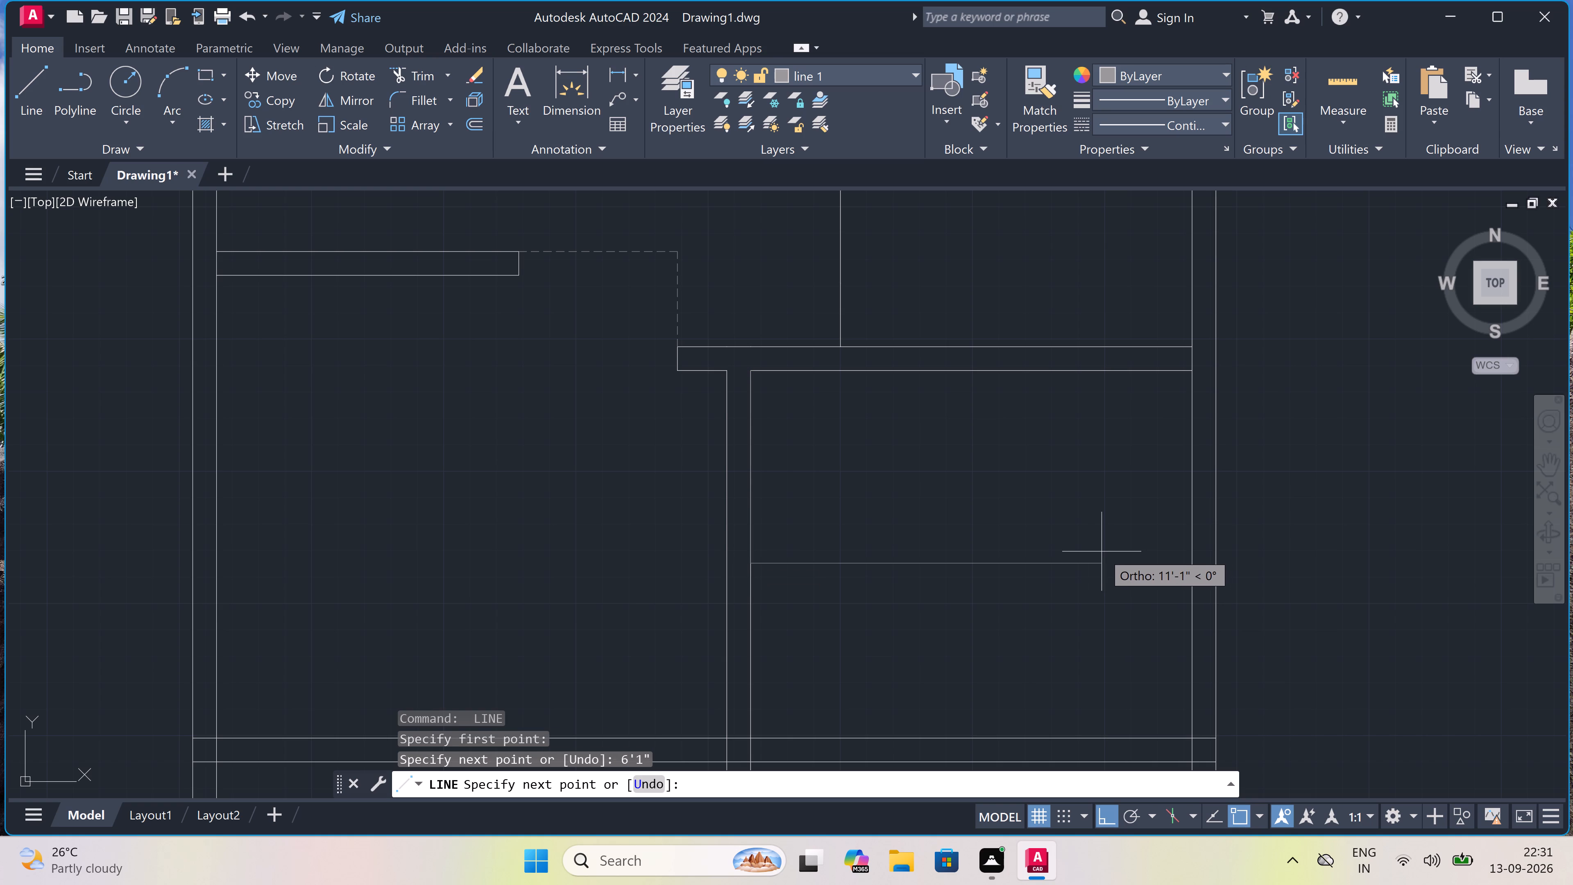
pyautogui.press('Escape')
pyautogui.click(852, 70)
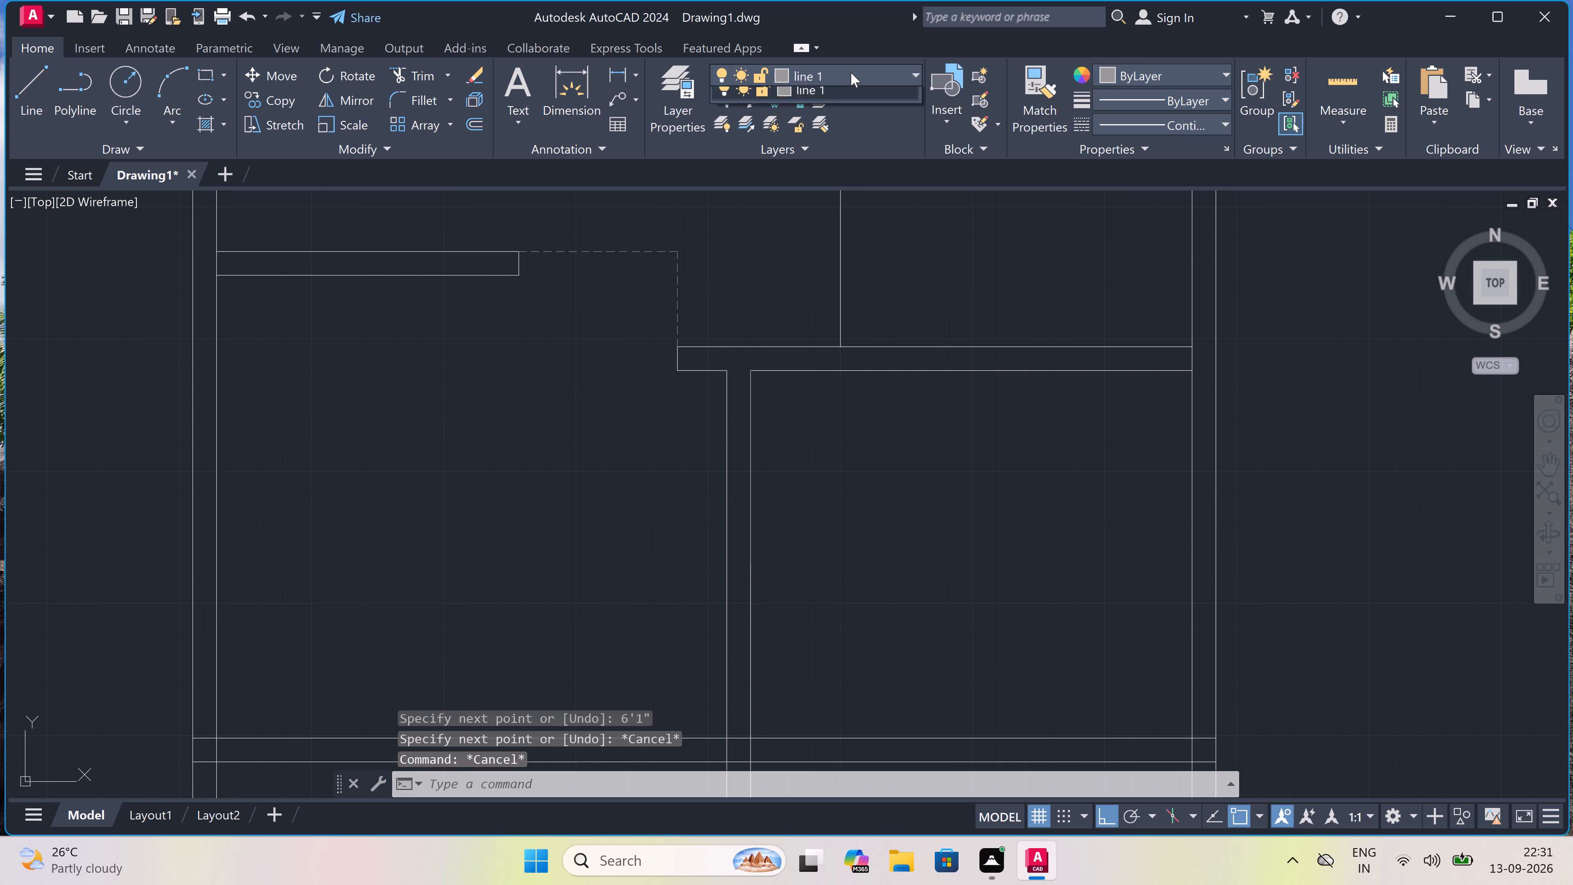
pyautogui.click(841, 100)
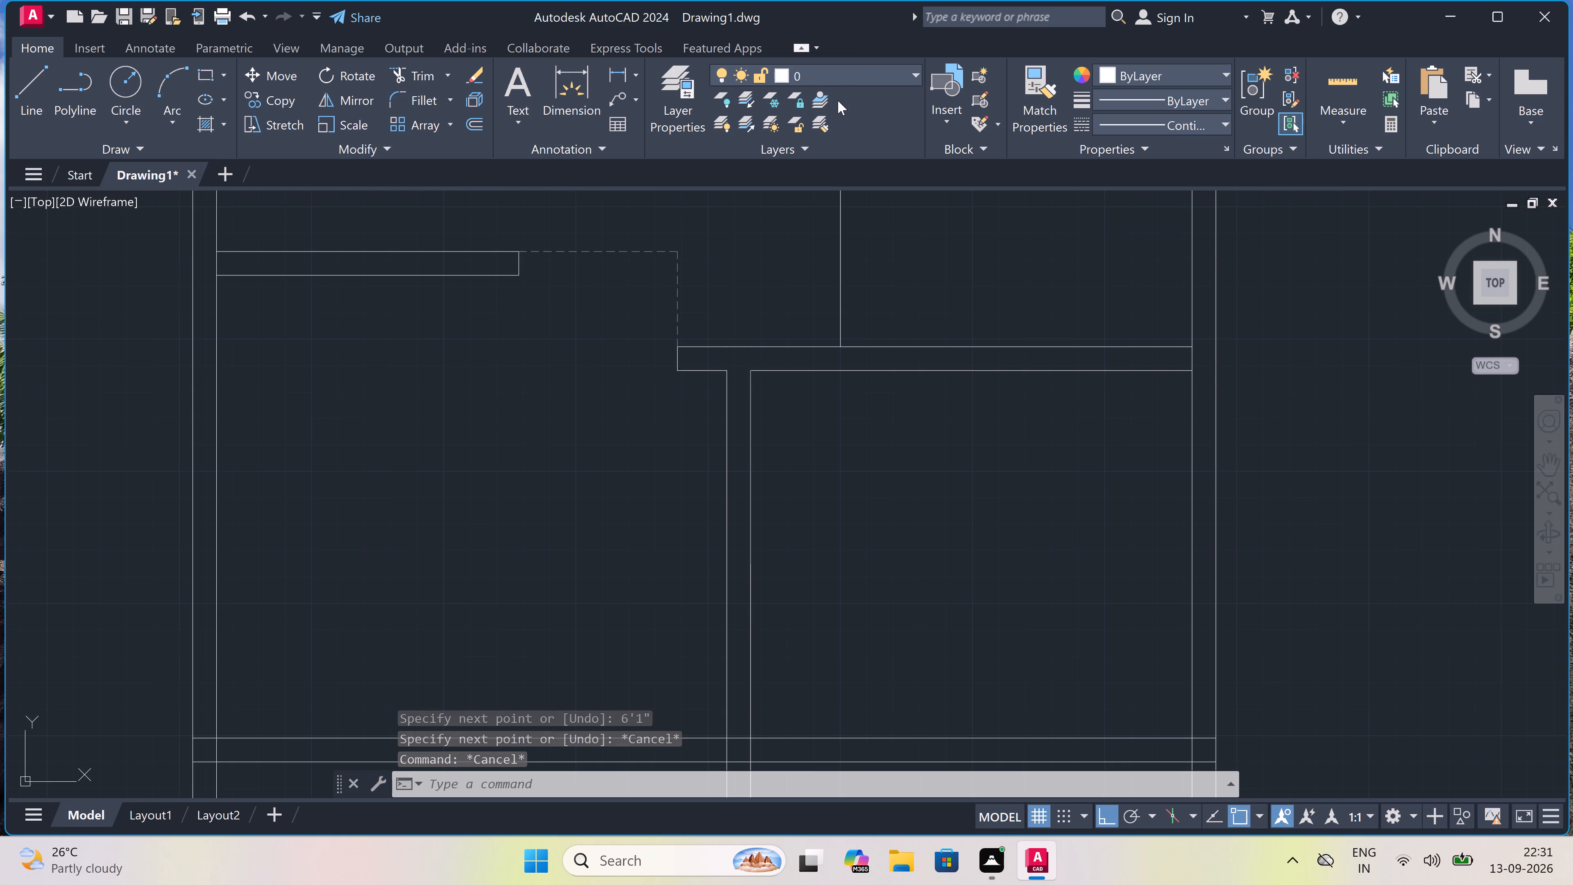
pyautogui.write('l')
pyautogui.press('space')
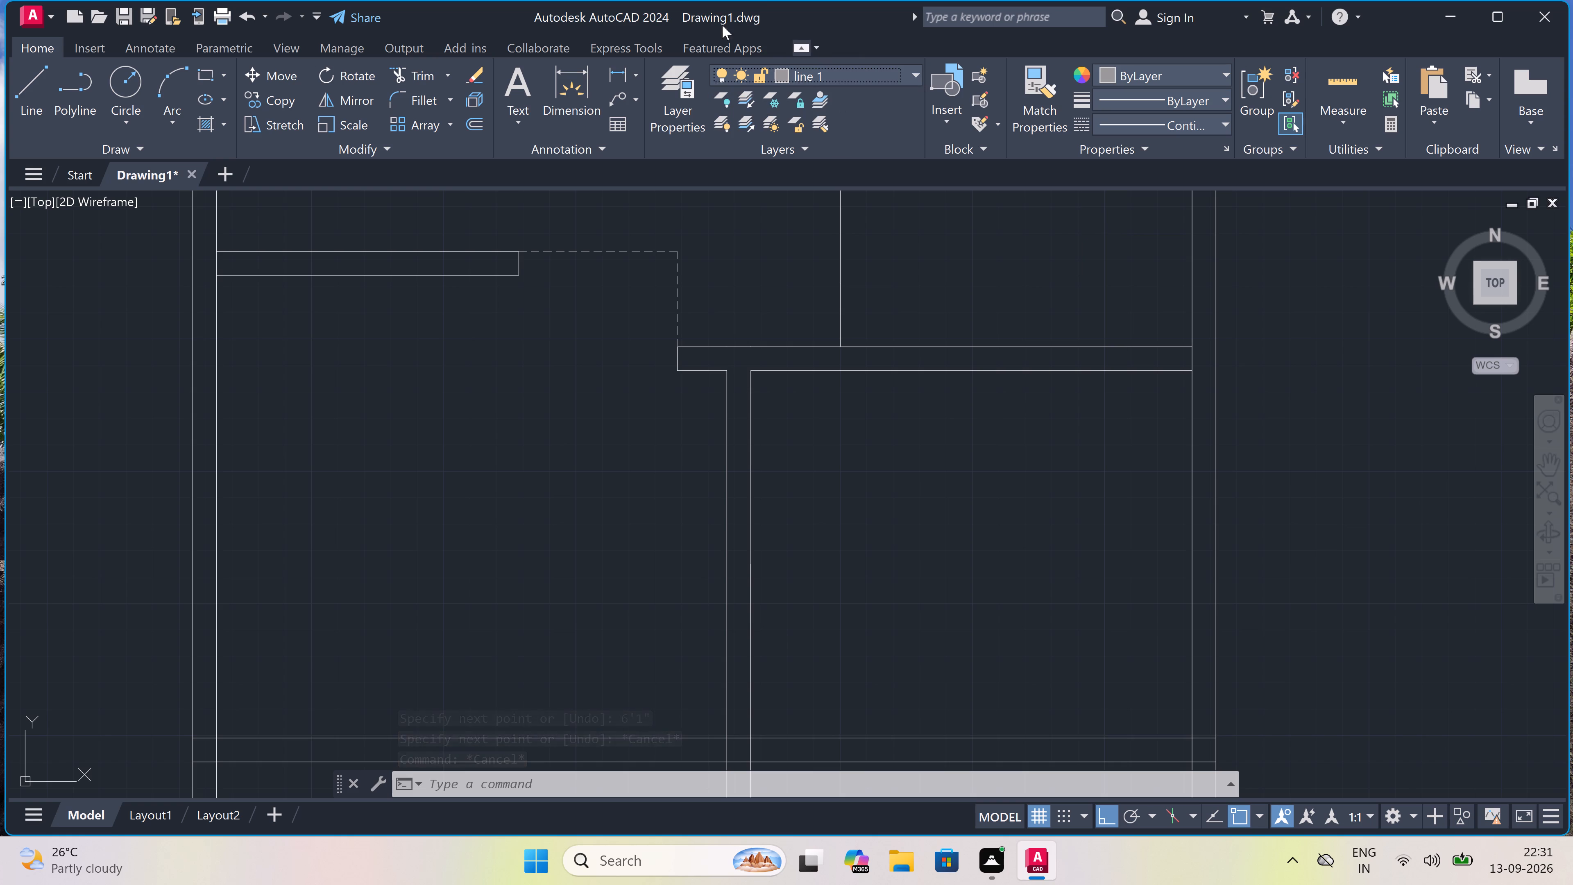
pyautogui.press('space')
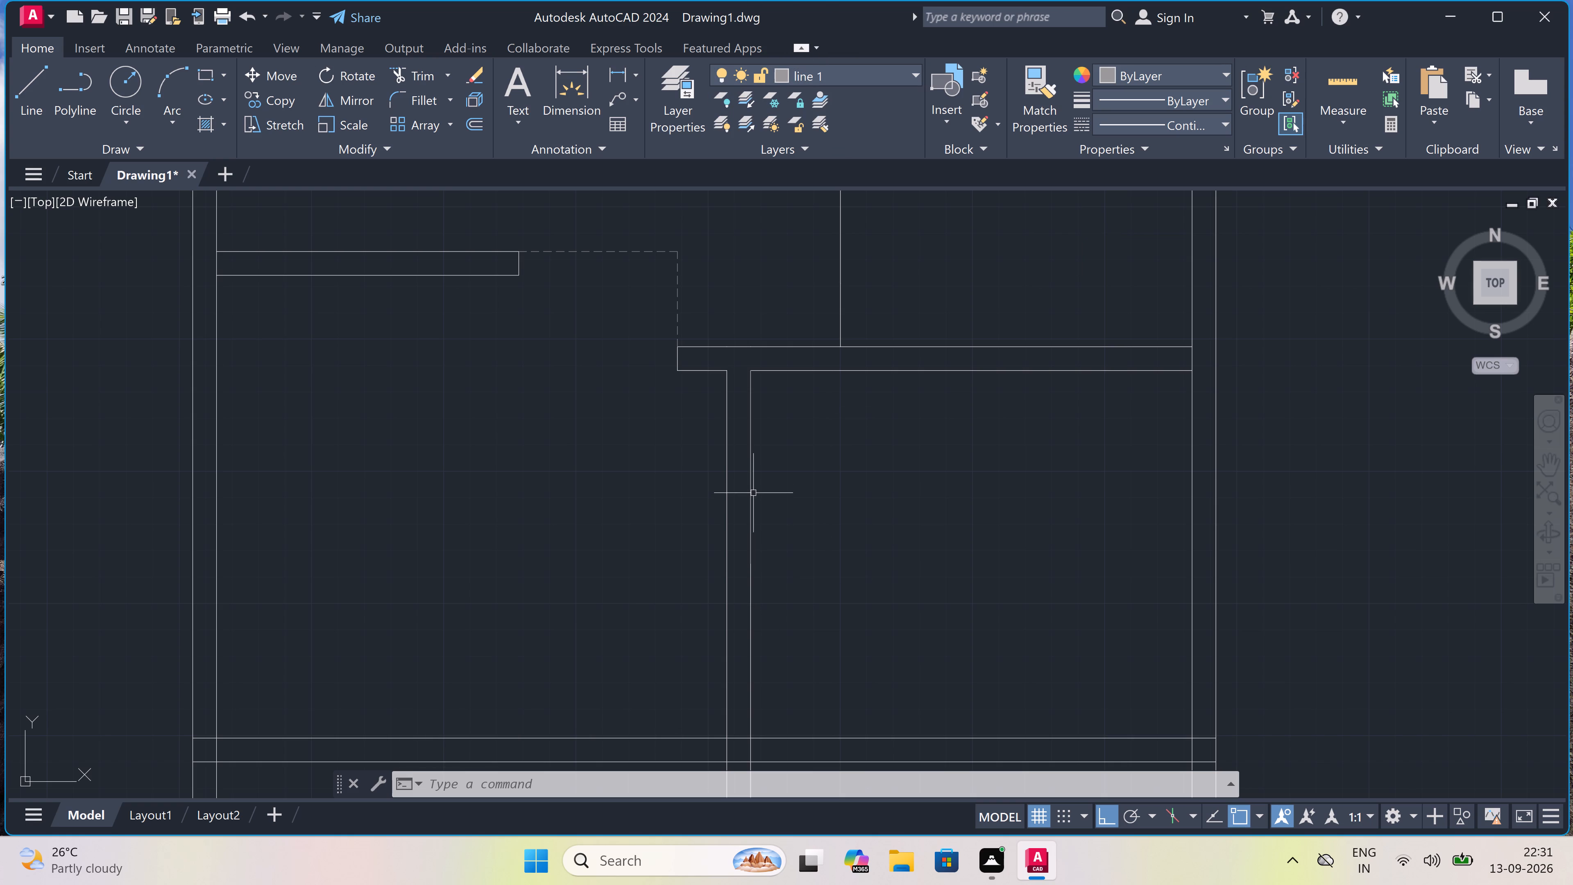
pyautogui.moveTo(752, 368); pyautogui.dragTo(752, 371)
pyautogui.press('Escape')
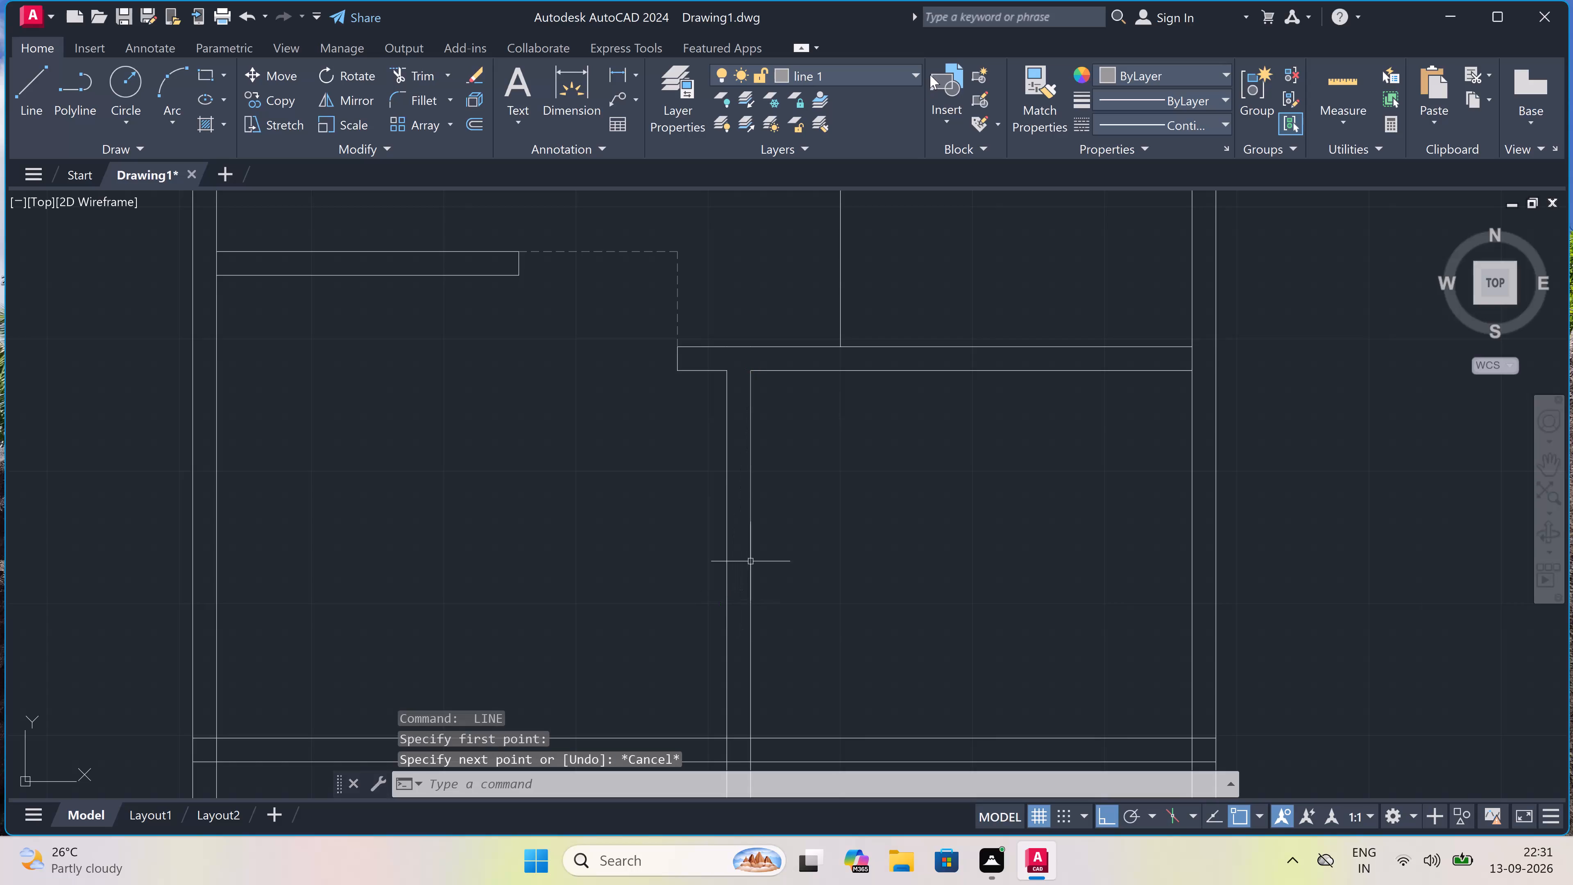
# Make layer 0 the current layer.
pyautogui.click(869, 76)
pyautogui.click(846, 100)
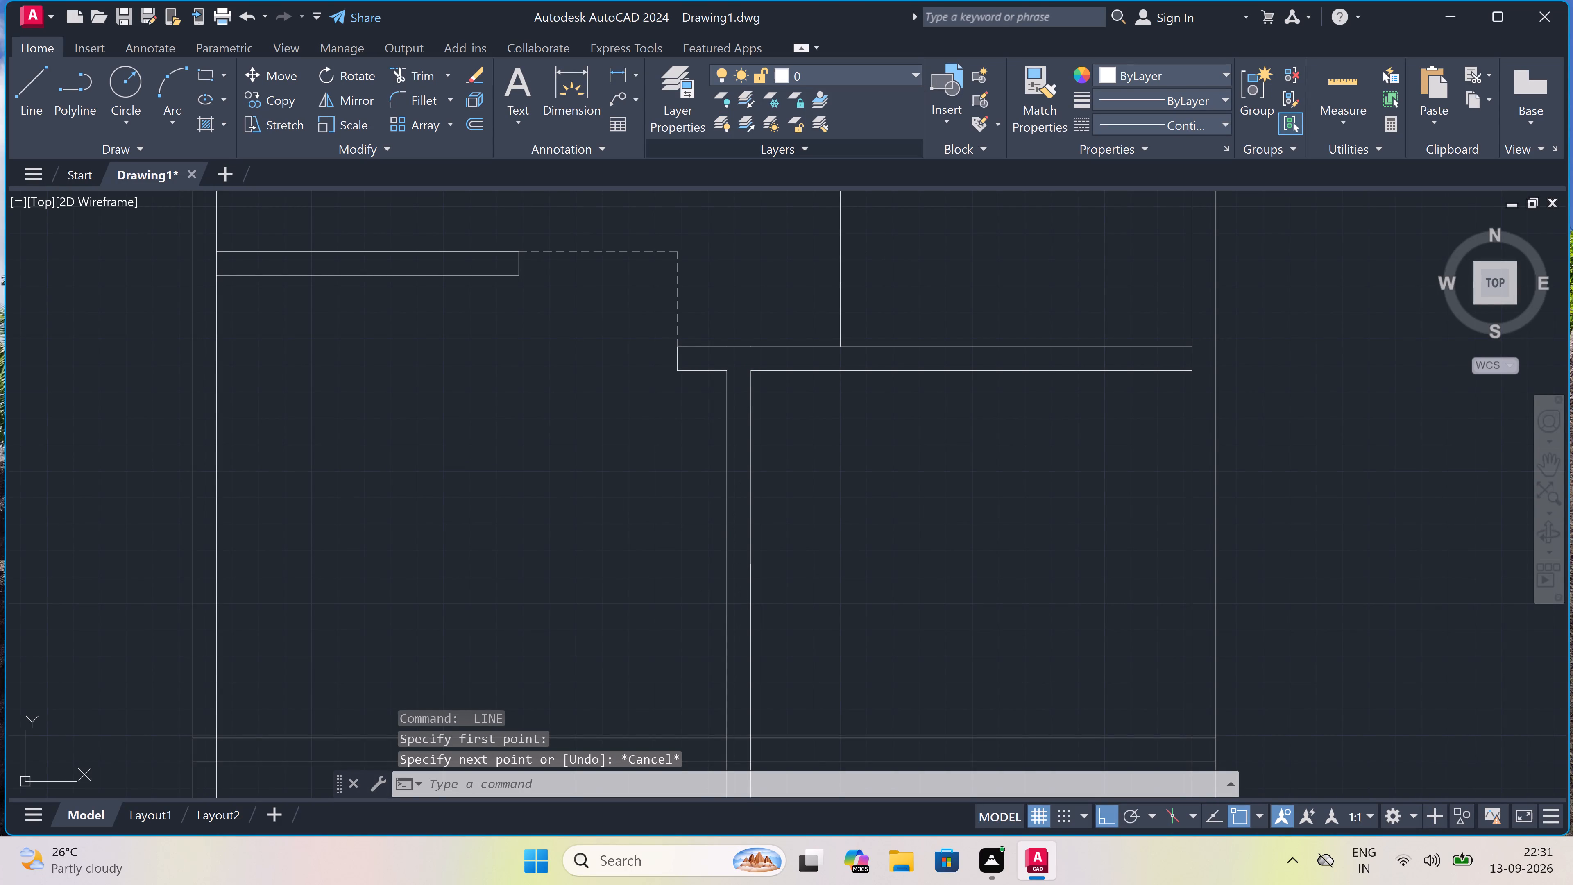
# Draw a small room outline from the inner wall corner: 6'1" down, 6'1" across, and back up to the horizontal wall.
pyautogui.write('l')
pyautogui.press('space')
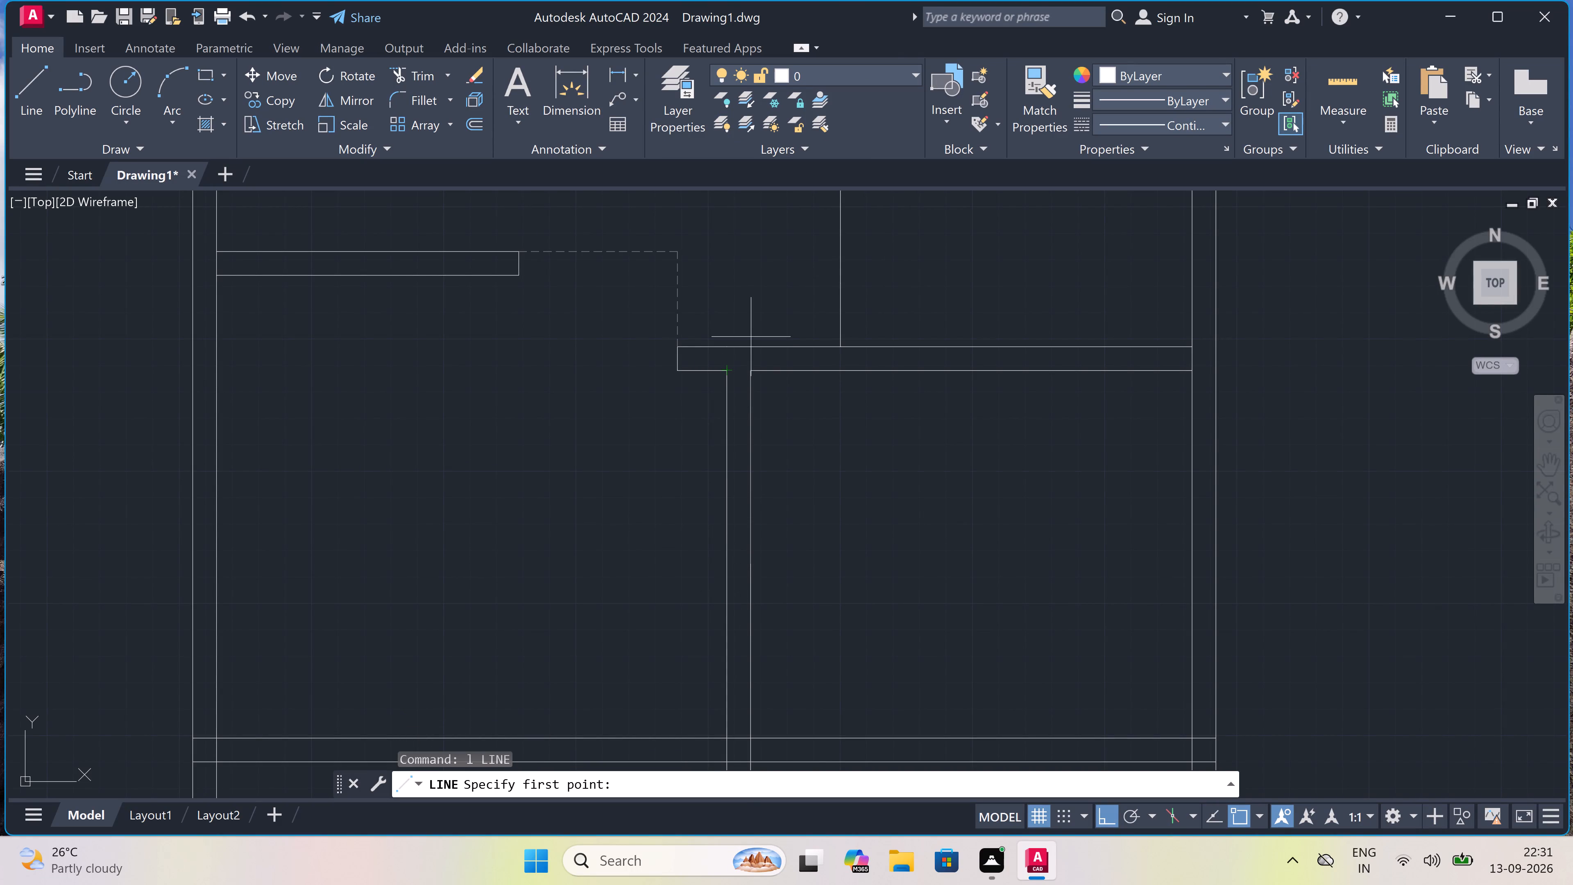
pyautogui.click(746, 378)
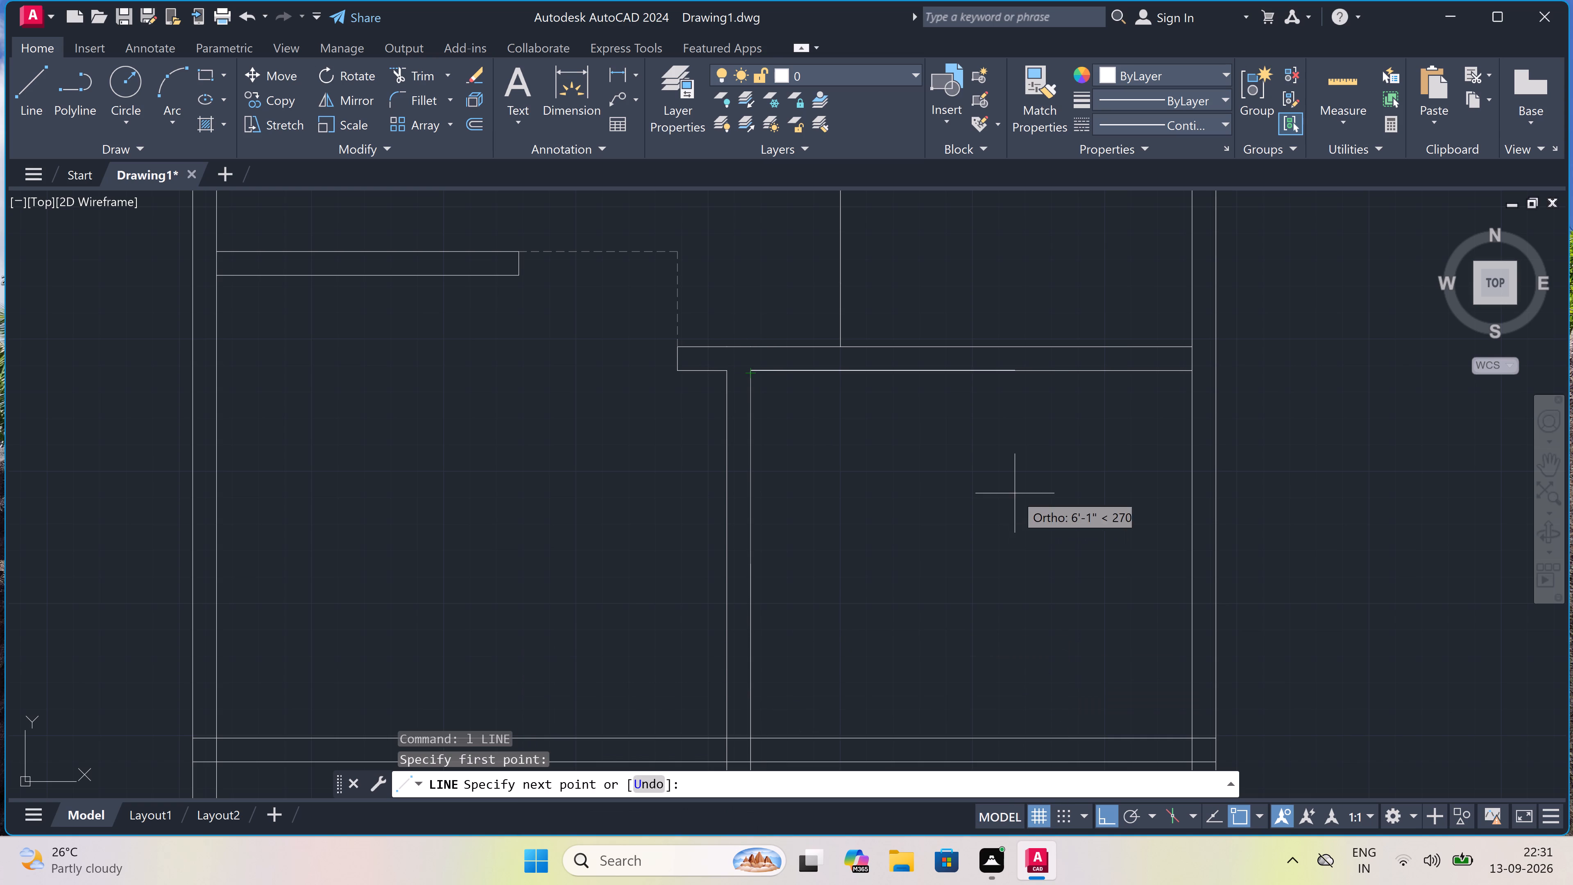
pyautogui.click(749, 379)
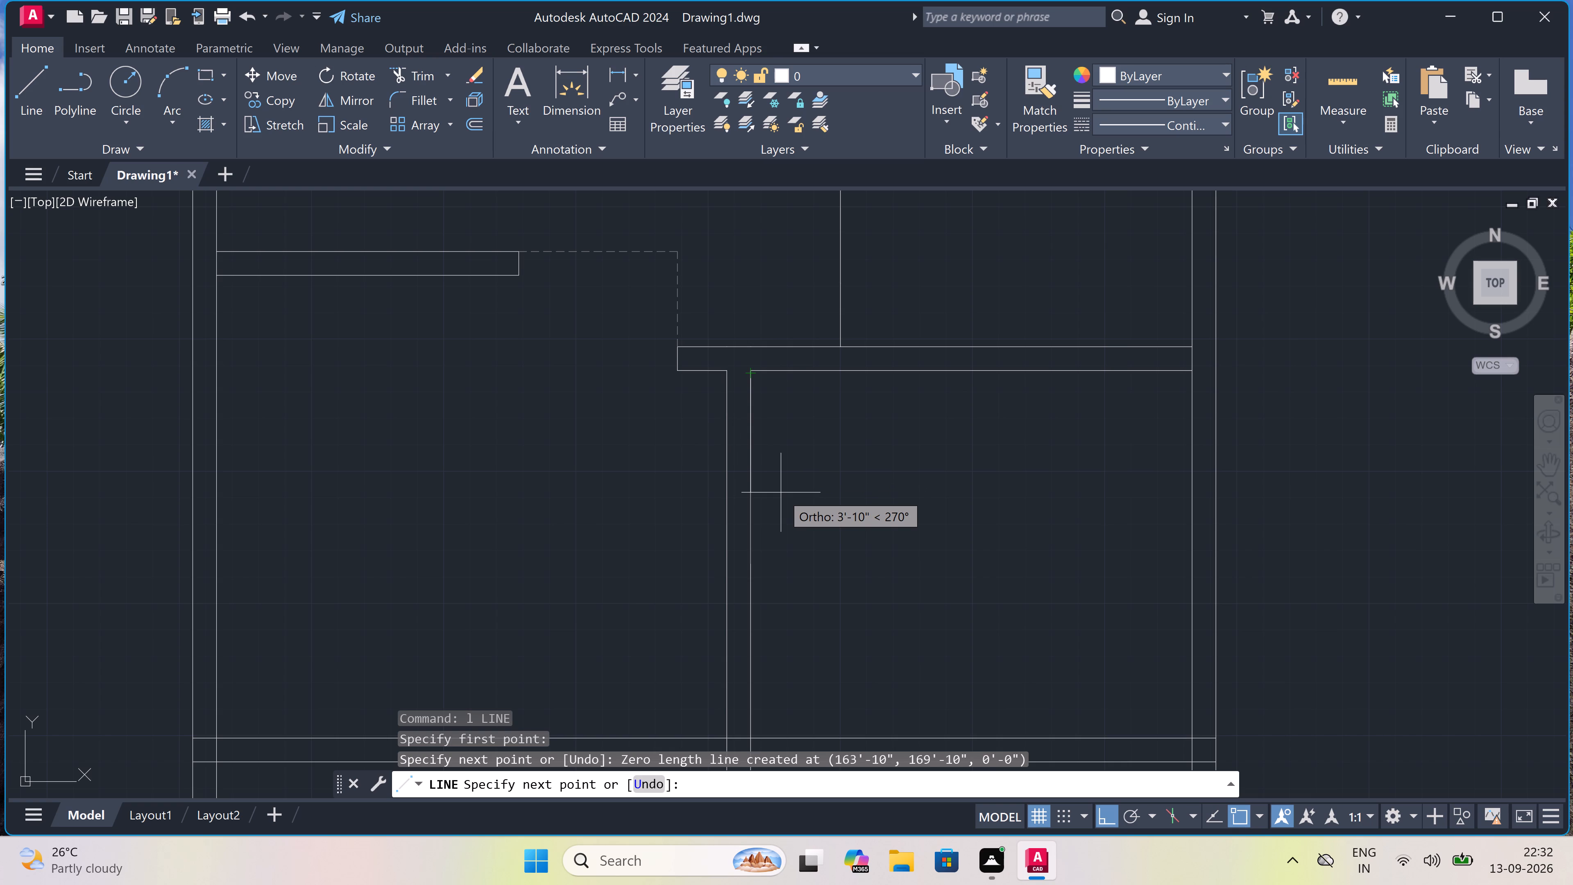
pyautogui.write("6'1")
pyautogui.write('"')
pyautogui.press('space')
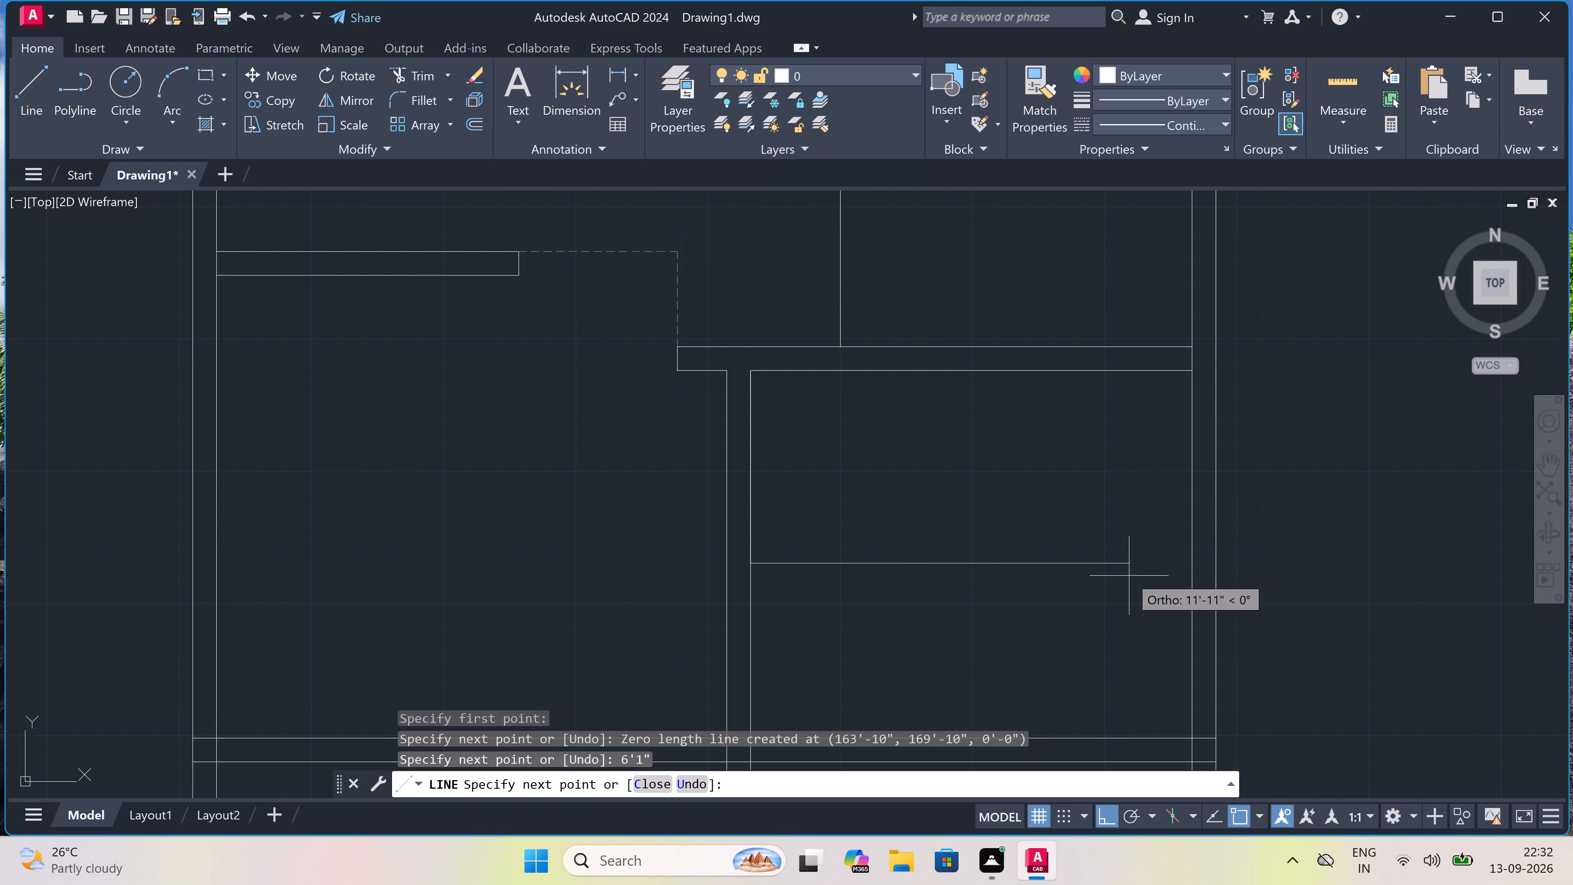
pyautogui.write("6'")
pyautogui.write('1"')
pyautogui.press('space')
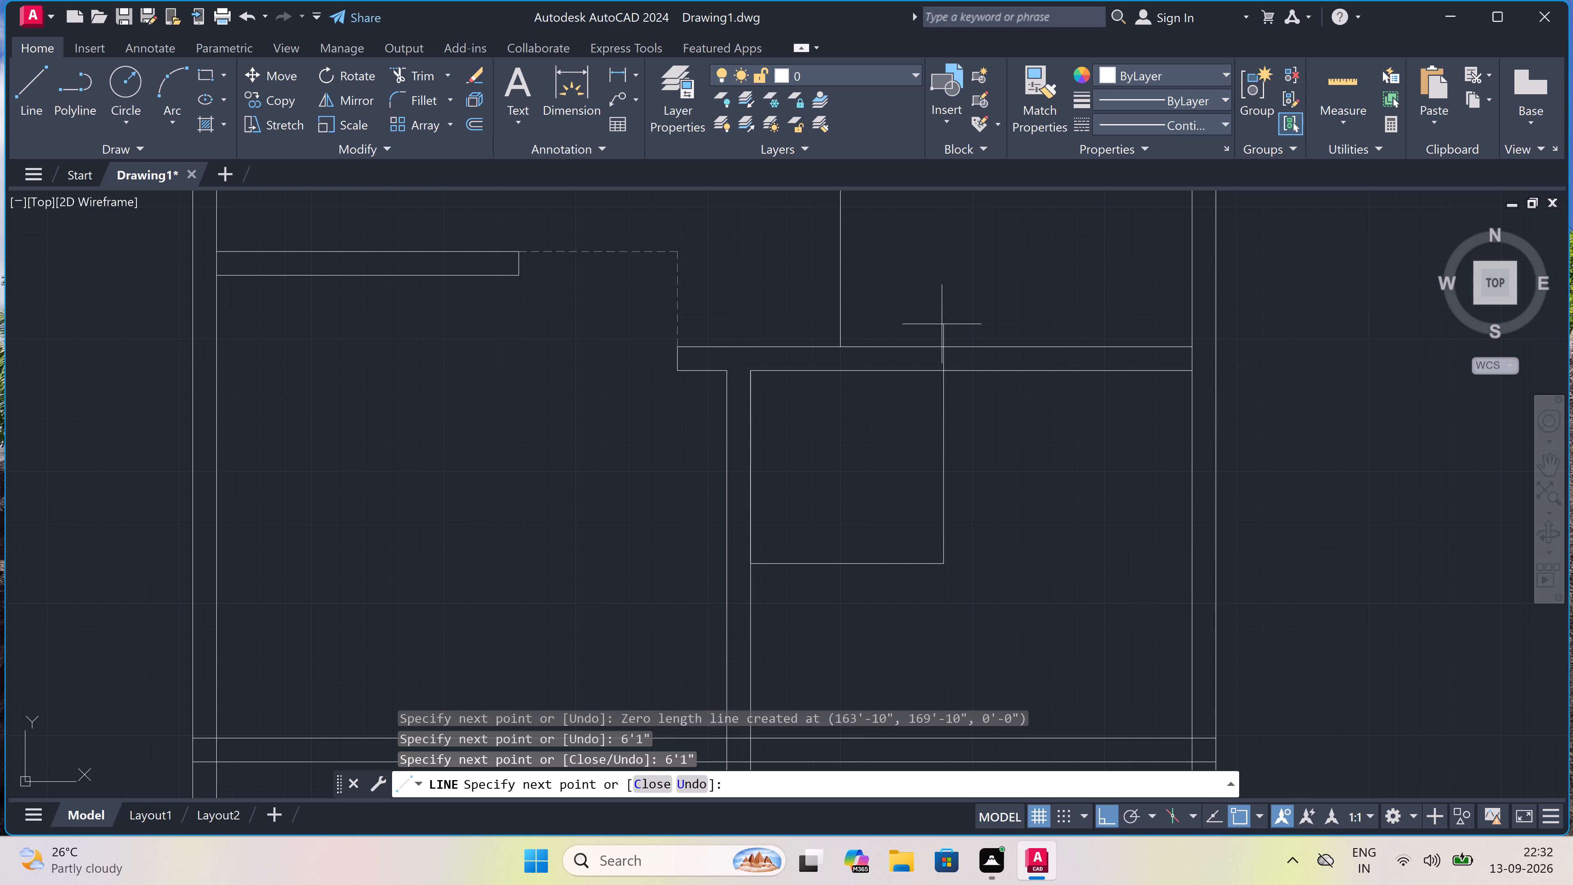
pyautogui.click(948, 368)
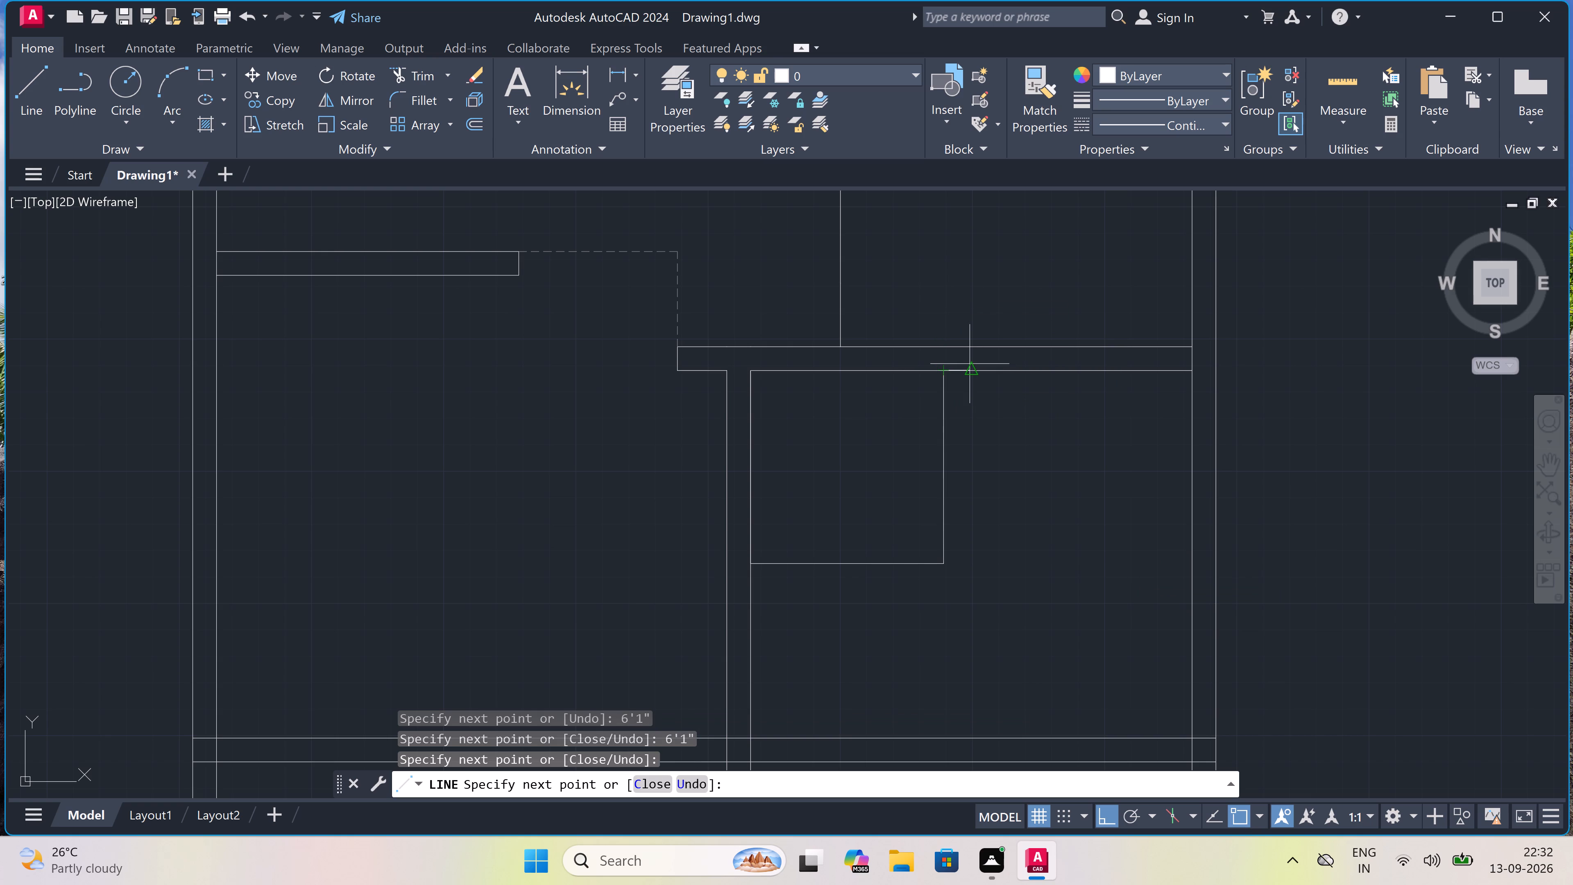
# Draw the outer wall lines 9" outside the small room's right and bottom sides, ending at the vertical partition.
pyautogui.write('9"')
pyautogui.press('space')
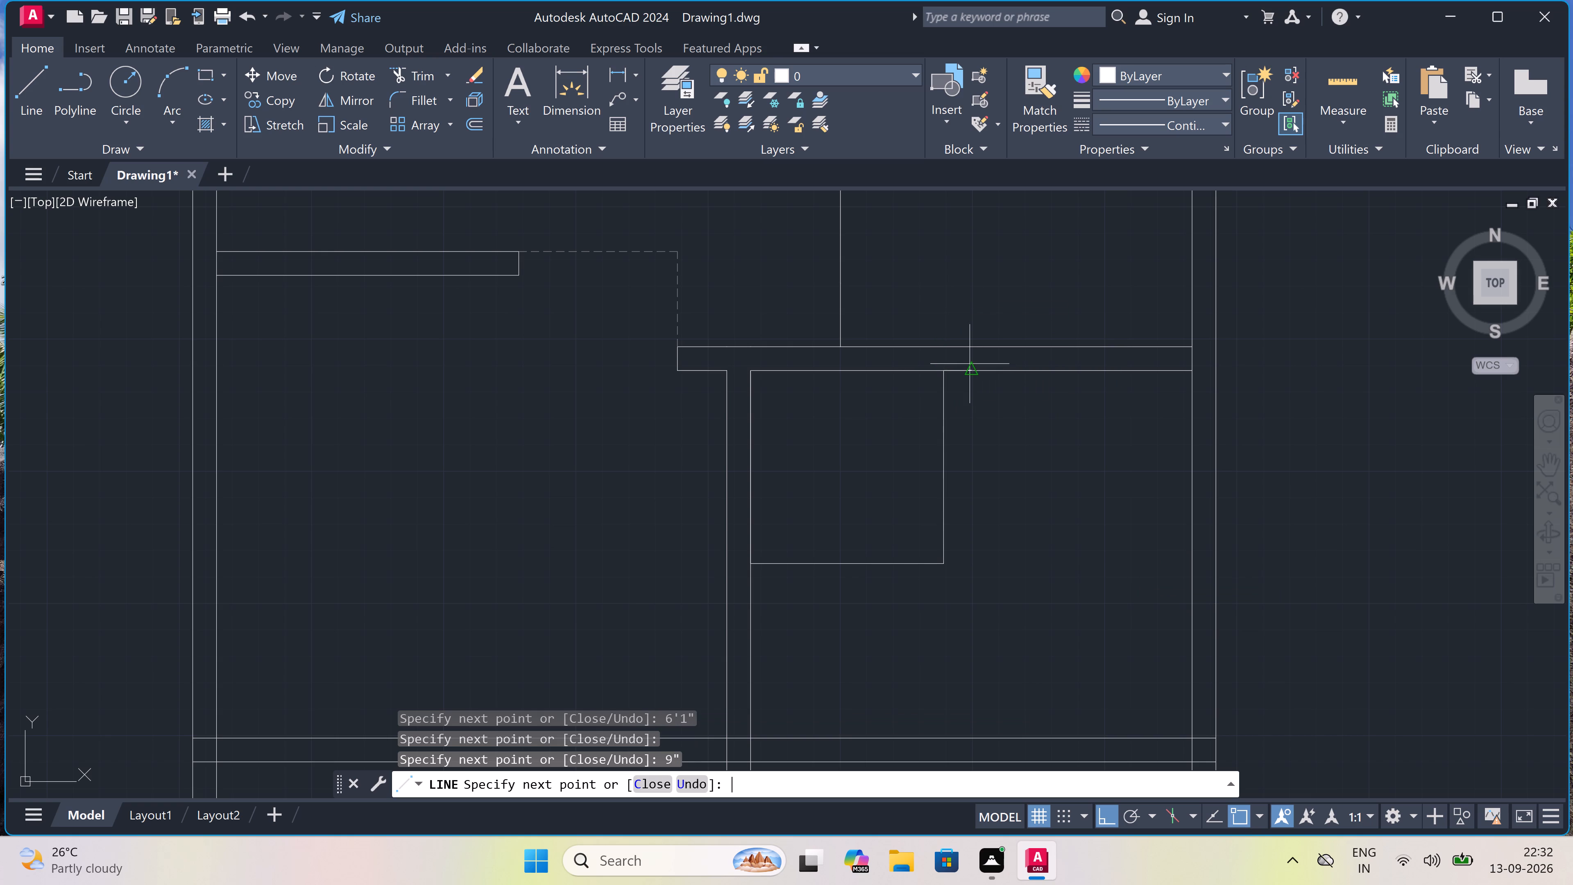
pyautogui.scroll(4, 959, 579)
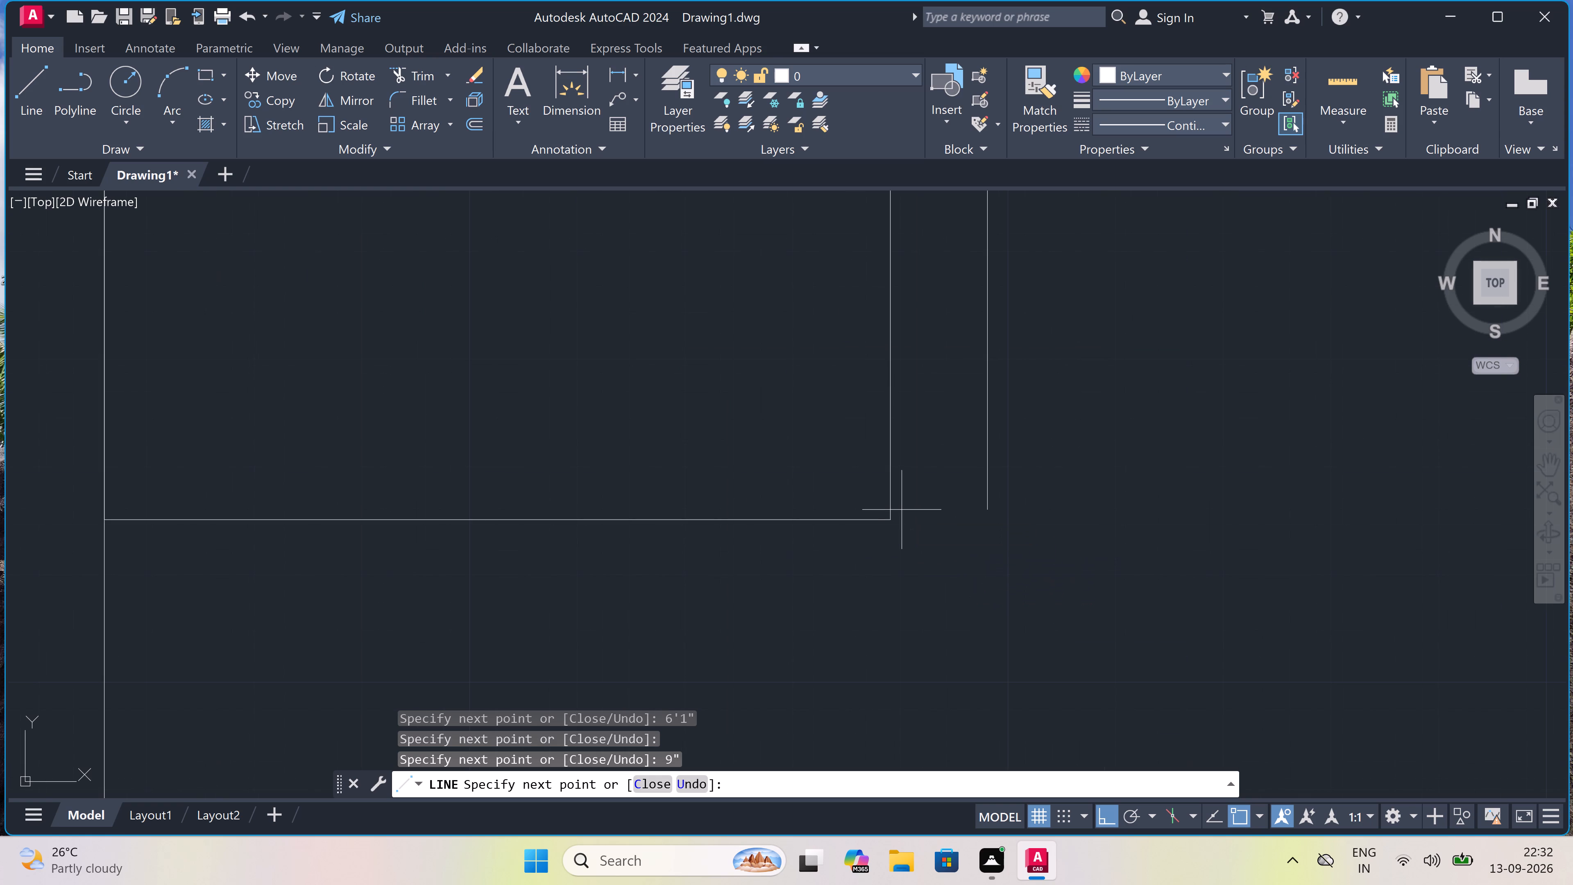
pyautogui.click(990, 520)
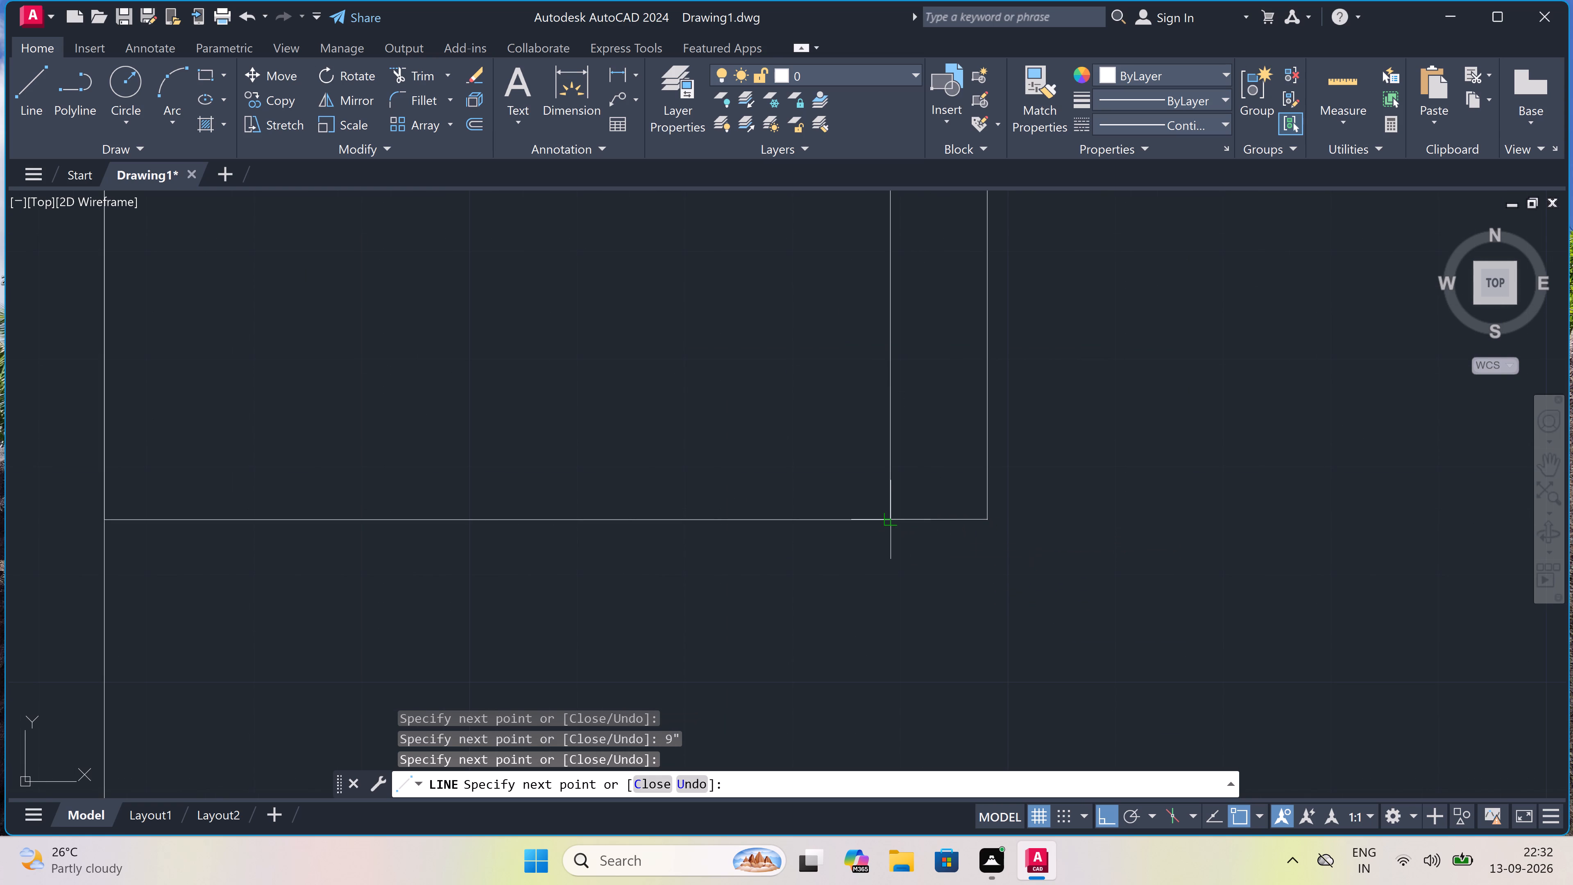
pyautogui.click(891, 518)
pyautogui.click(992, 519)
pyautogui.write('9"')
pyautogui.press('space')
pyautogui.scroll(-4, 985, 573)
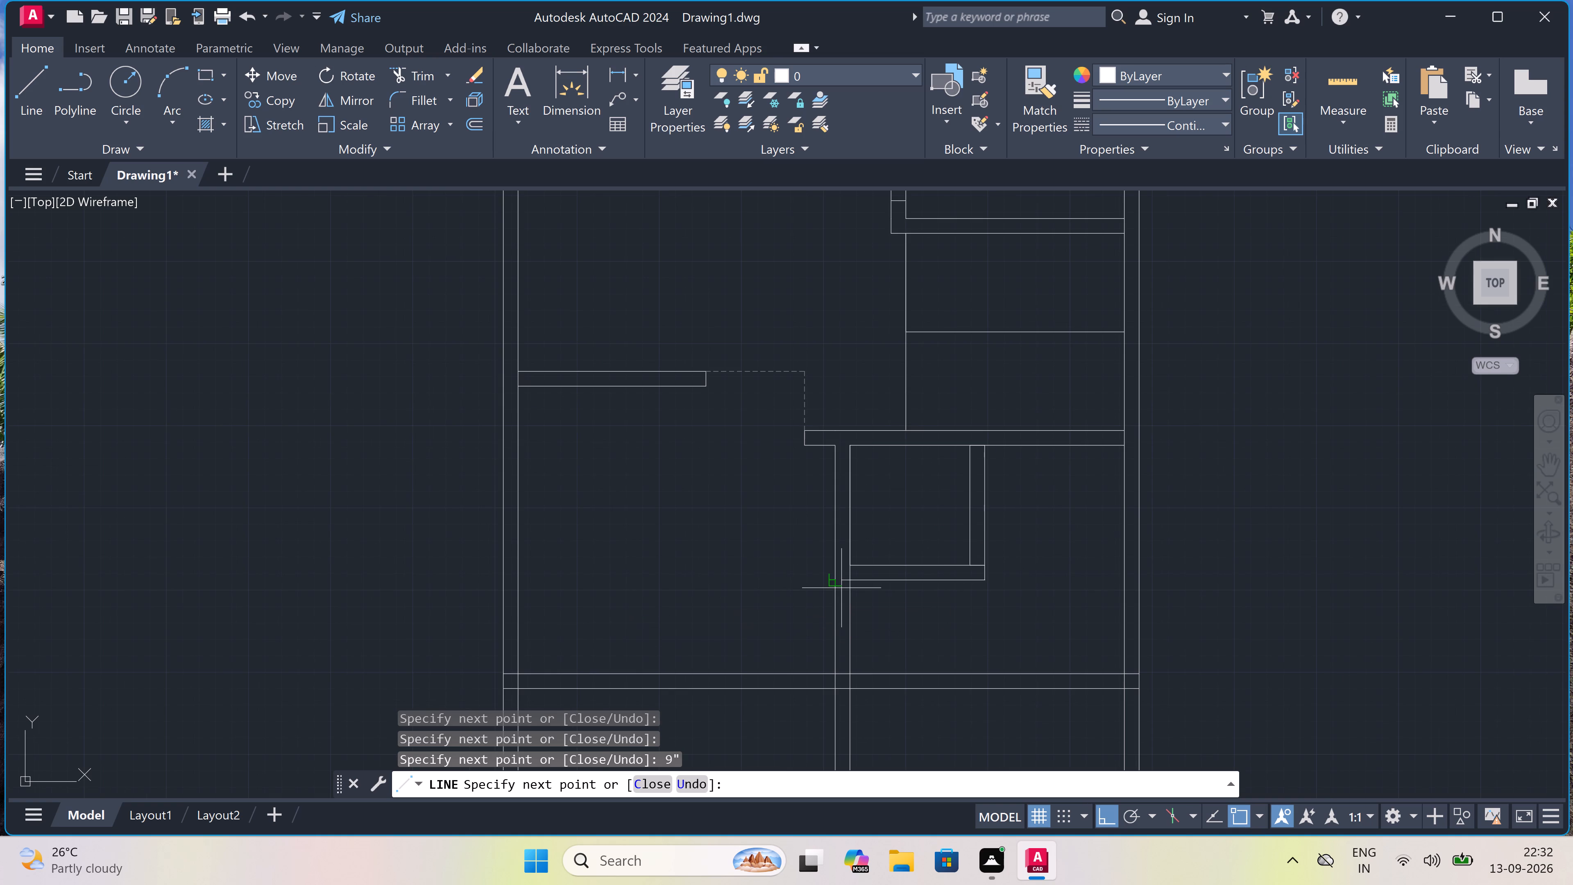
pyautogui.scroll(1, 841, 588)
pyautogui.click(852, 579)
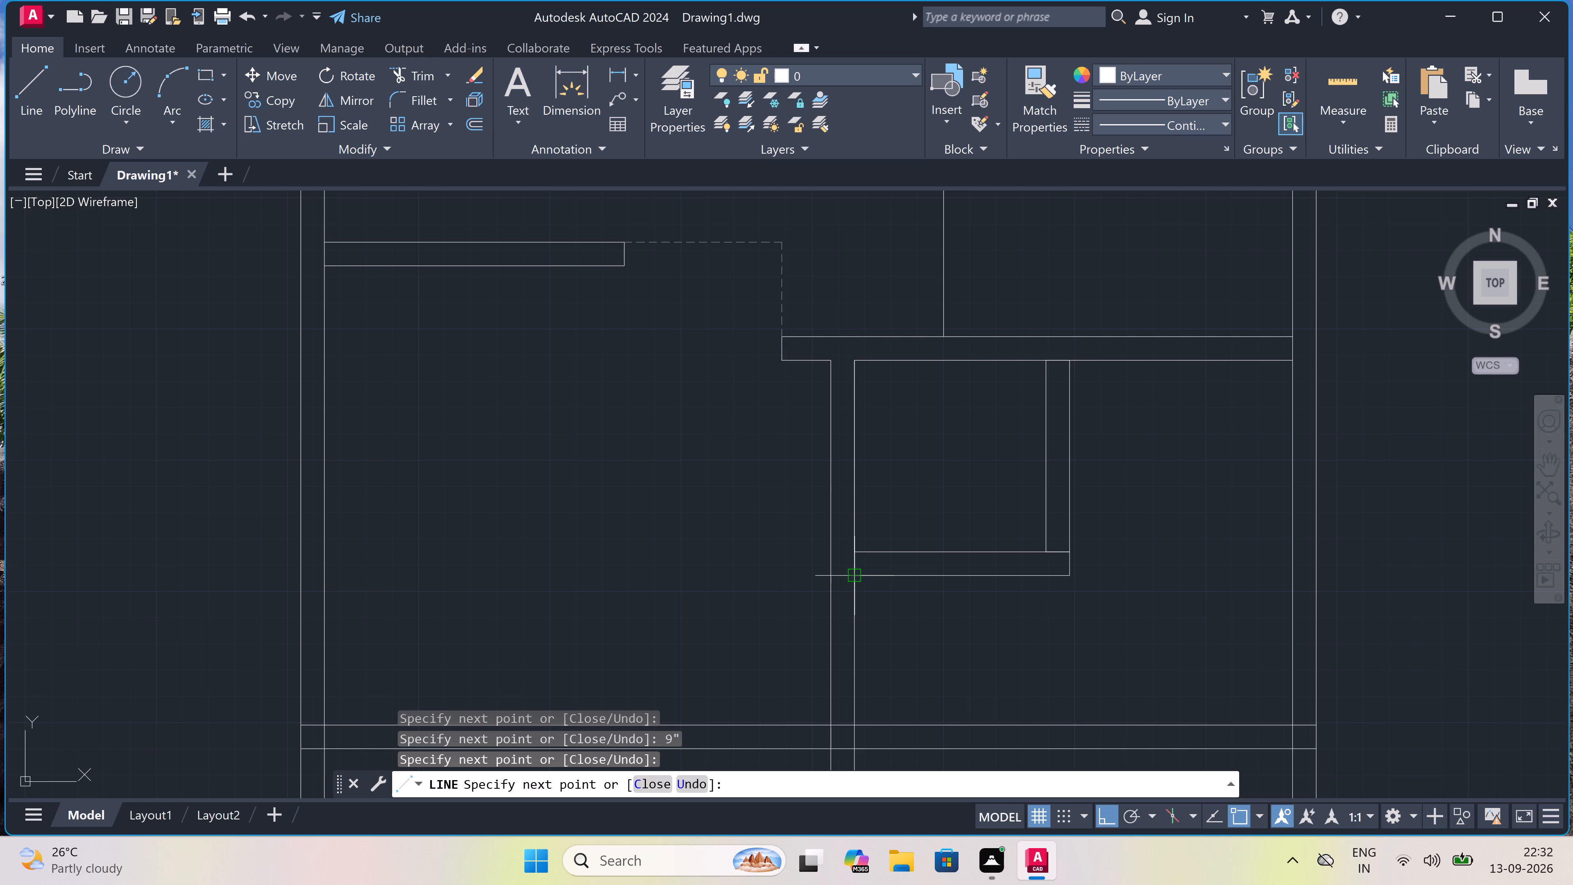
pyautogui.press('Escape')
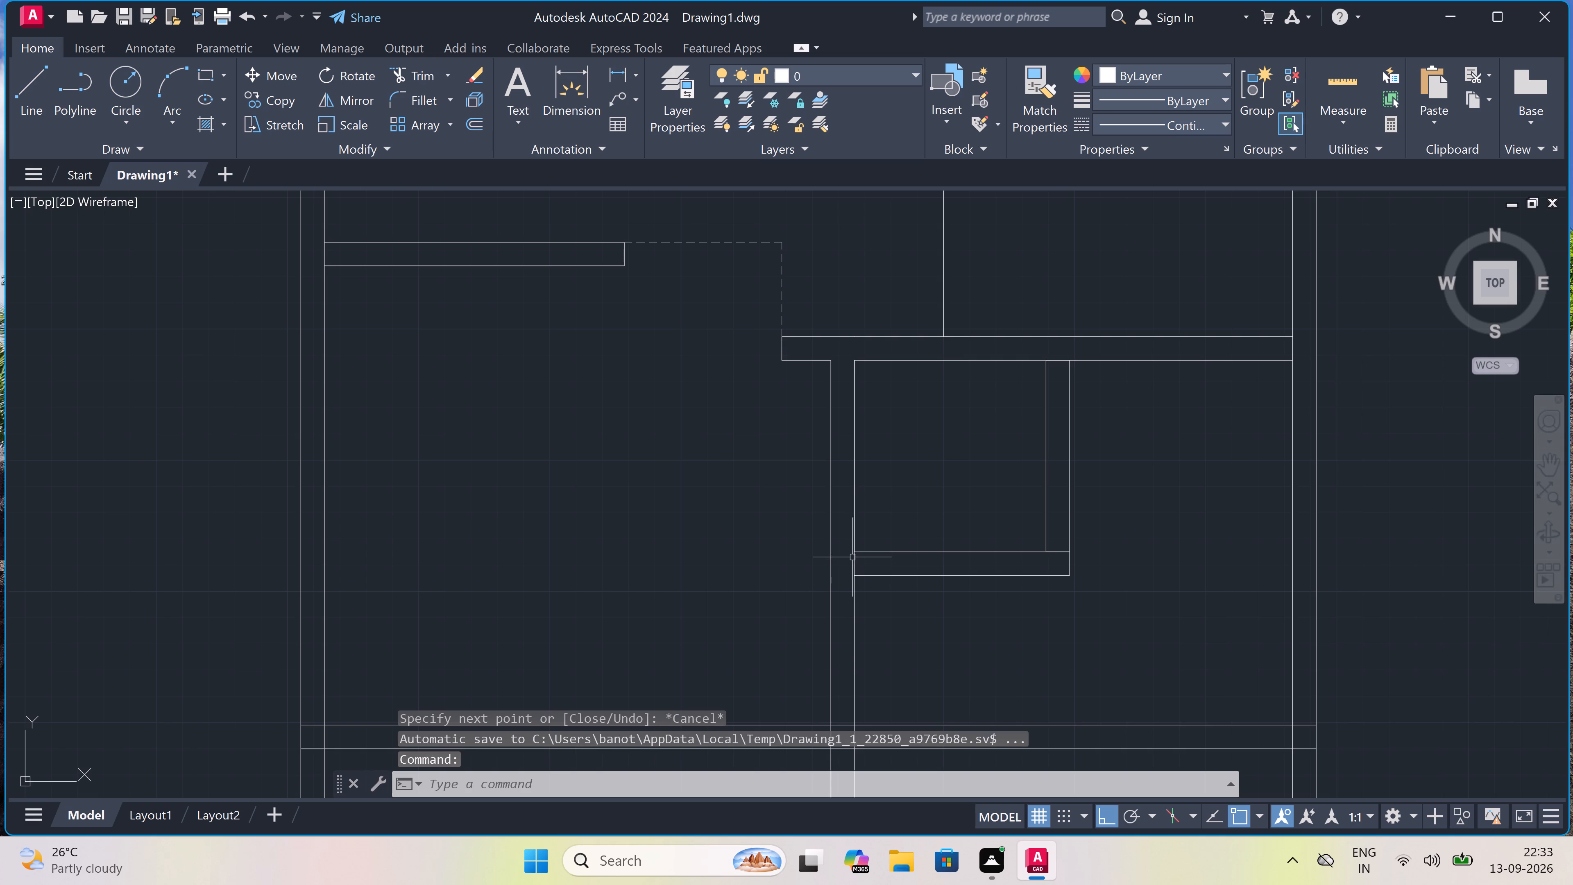
# Offset the lower line of the horizontal wall above the small room 6' downward.
pyautogui.scroll(-2, 852, 556)
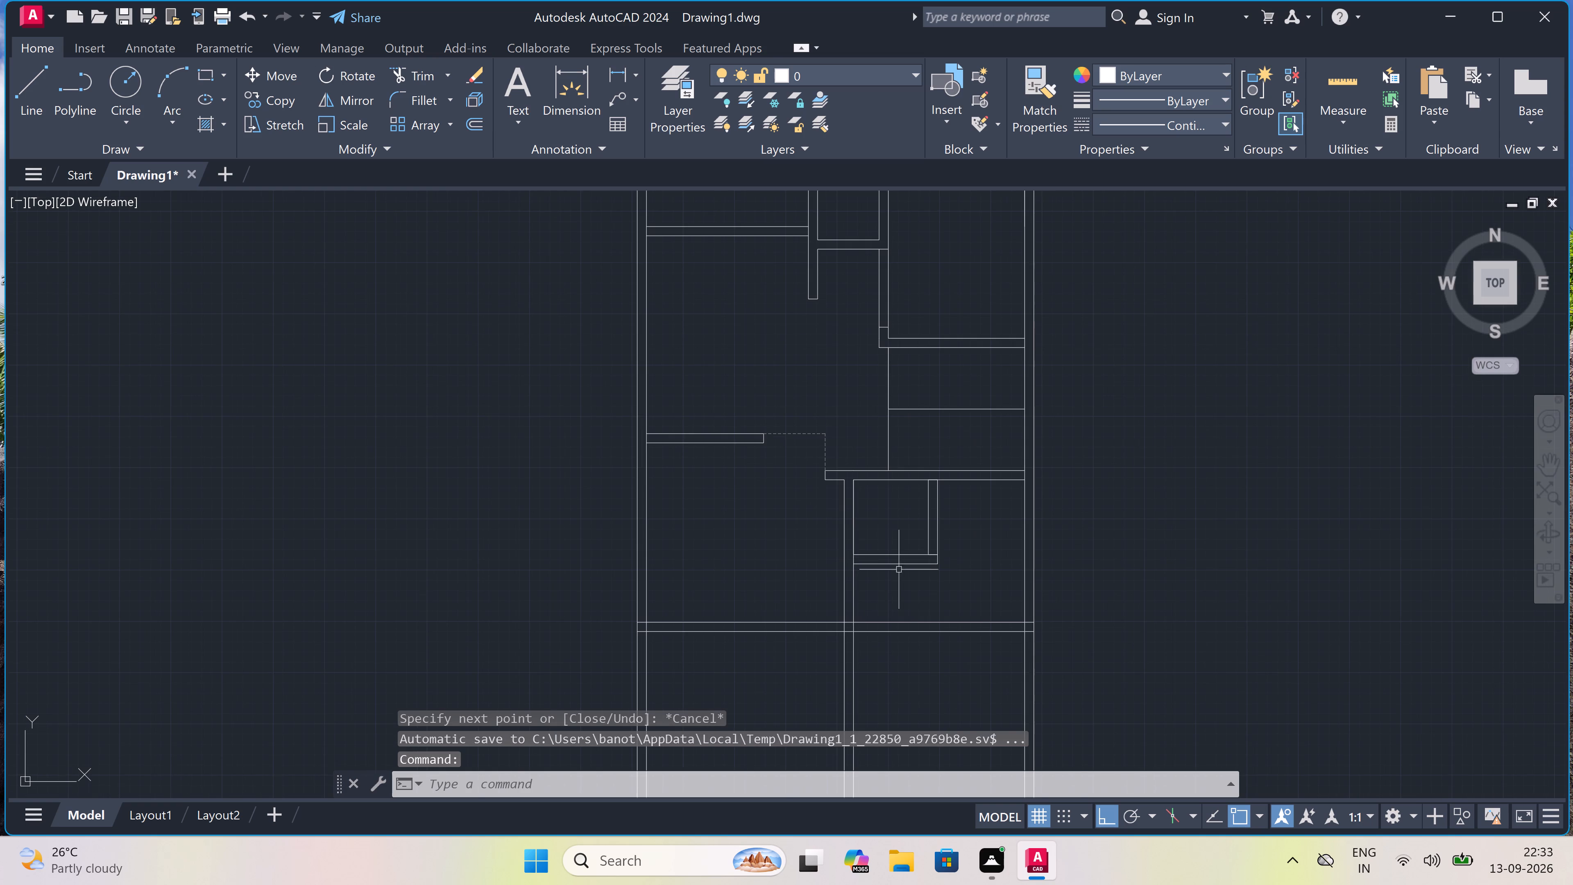
pyautogui.scroll(2, 929, 564)
pyautogui.scroll(-1, 929, 564)
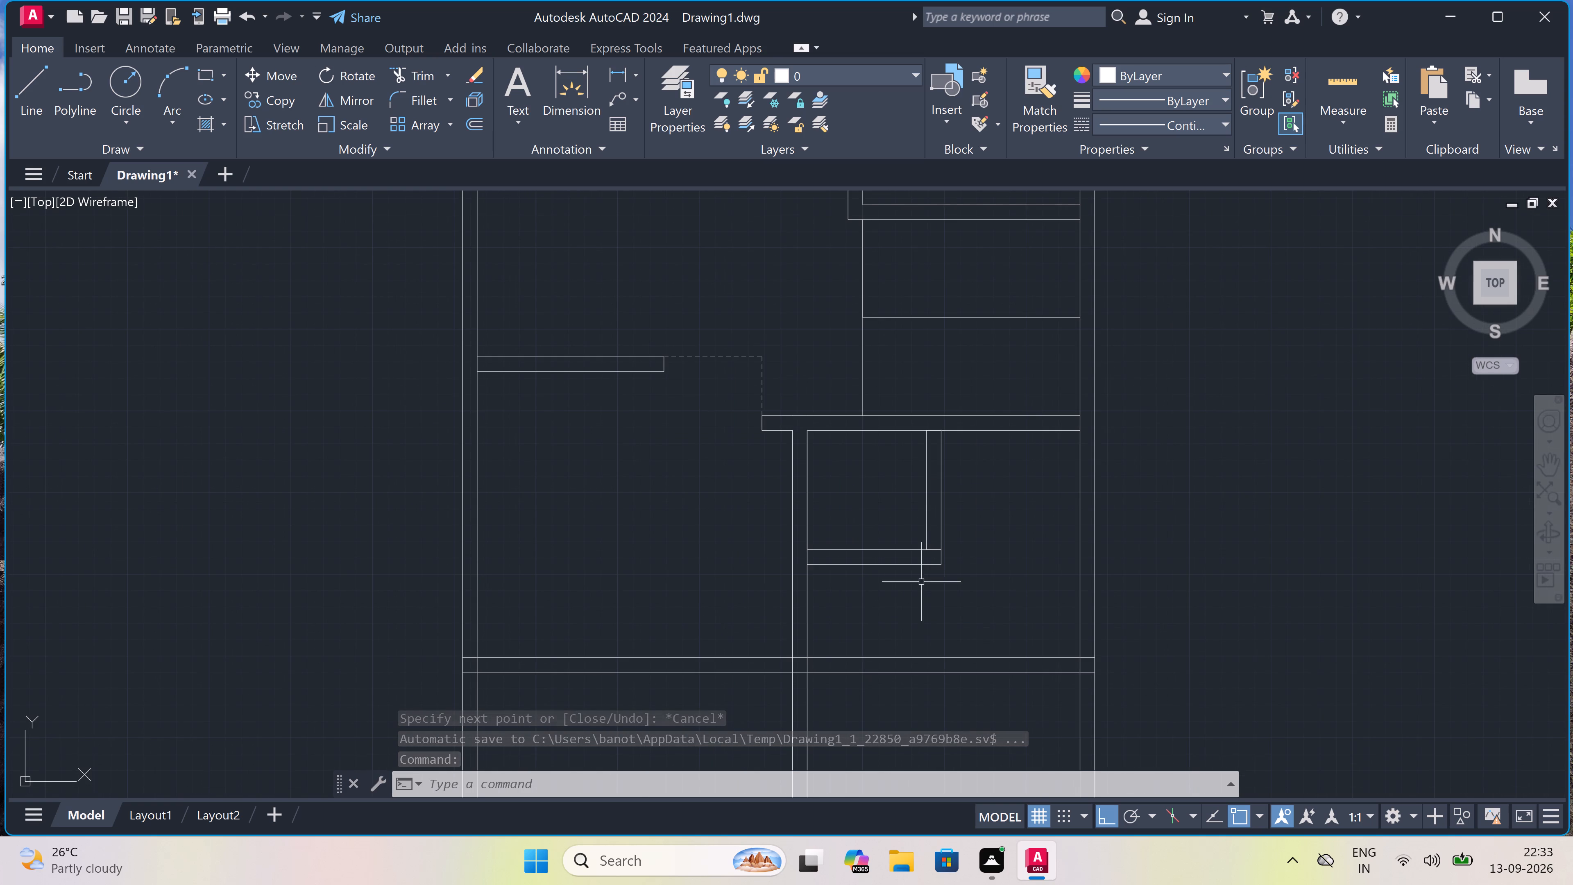
pyautogui.scroll(-1, 918, 597)
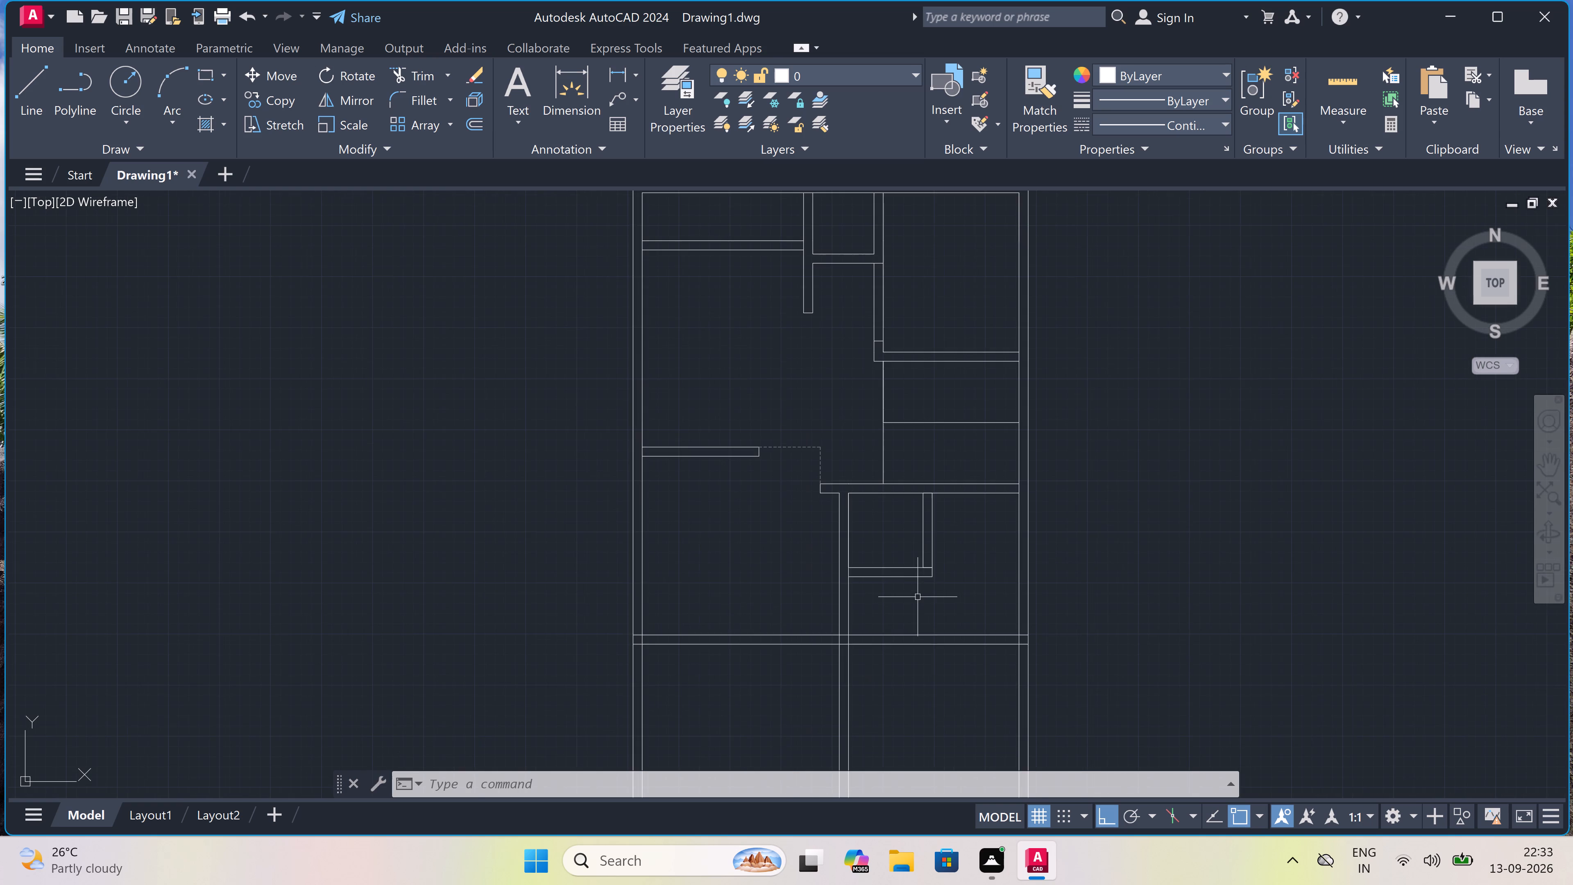
pyautogui.scroll(2, 921, 592)
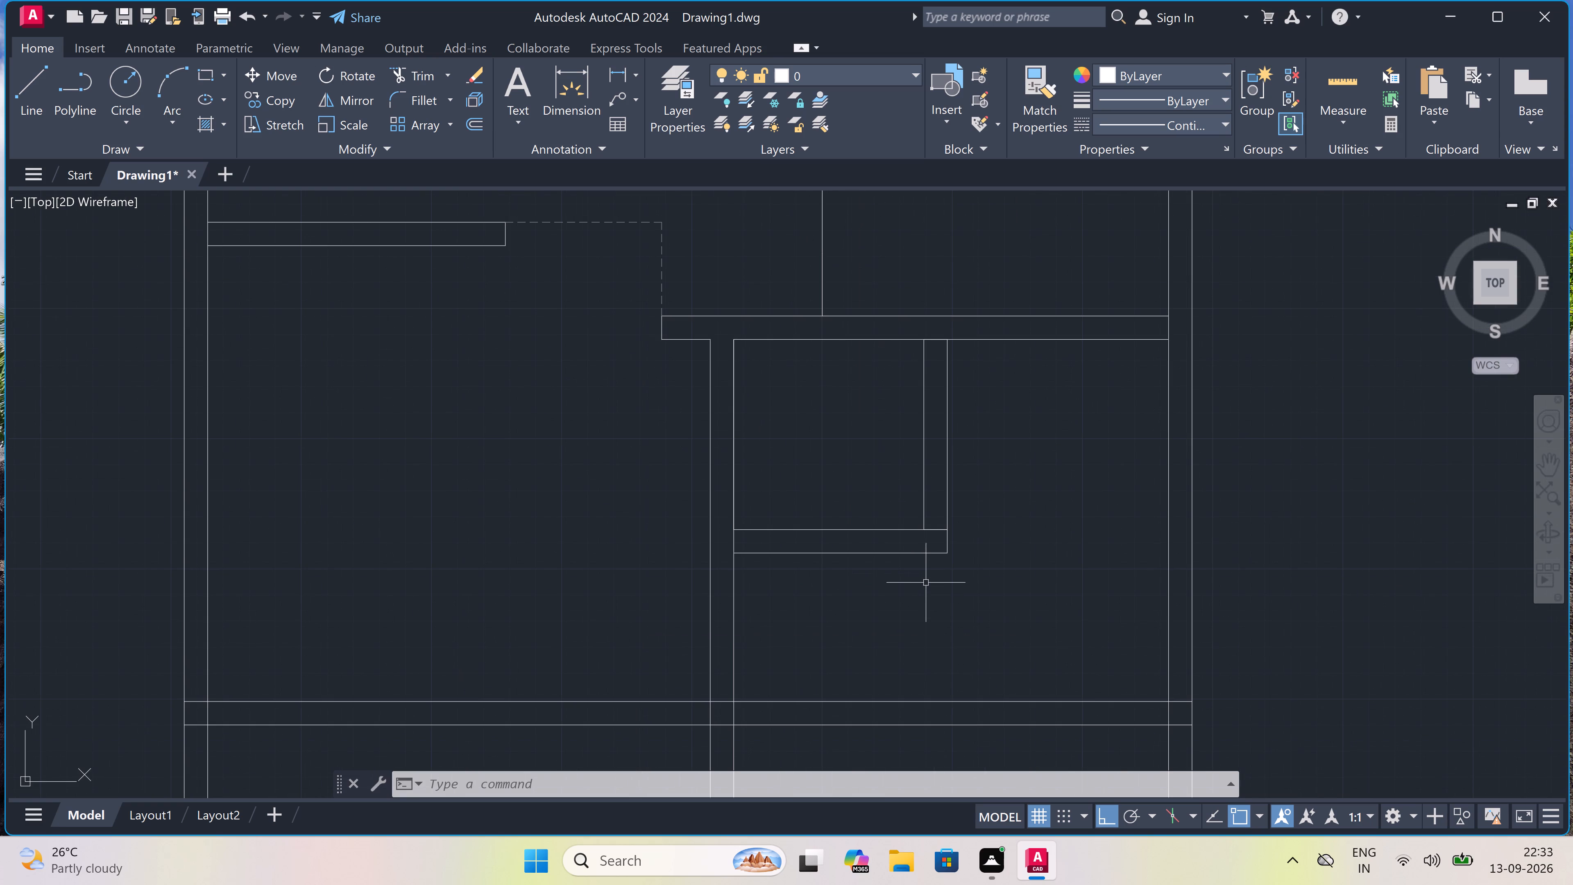
pyautogui.write('o')
pyautogui.press('space')
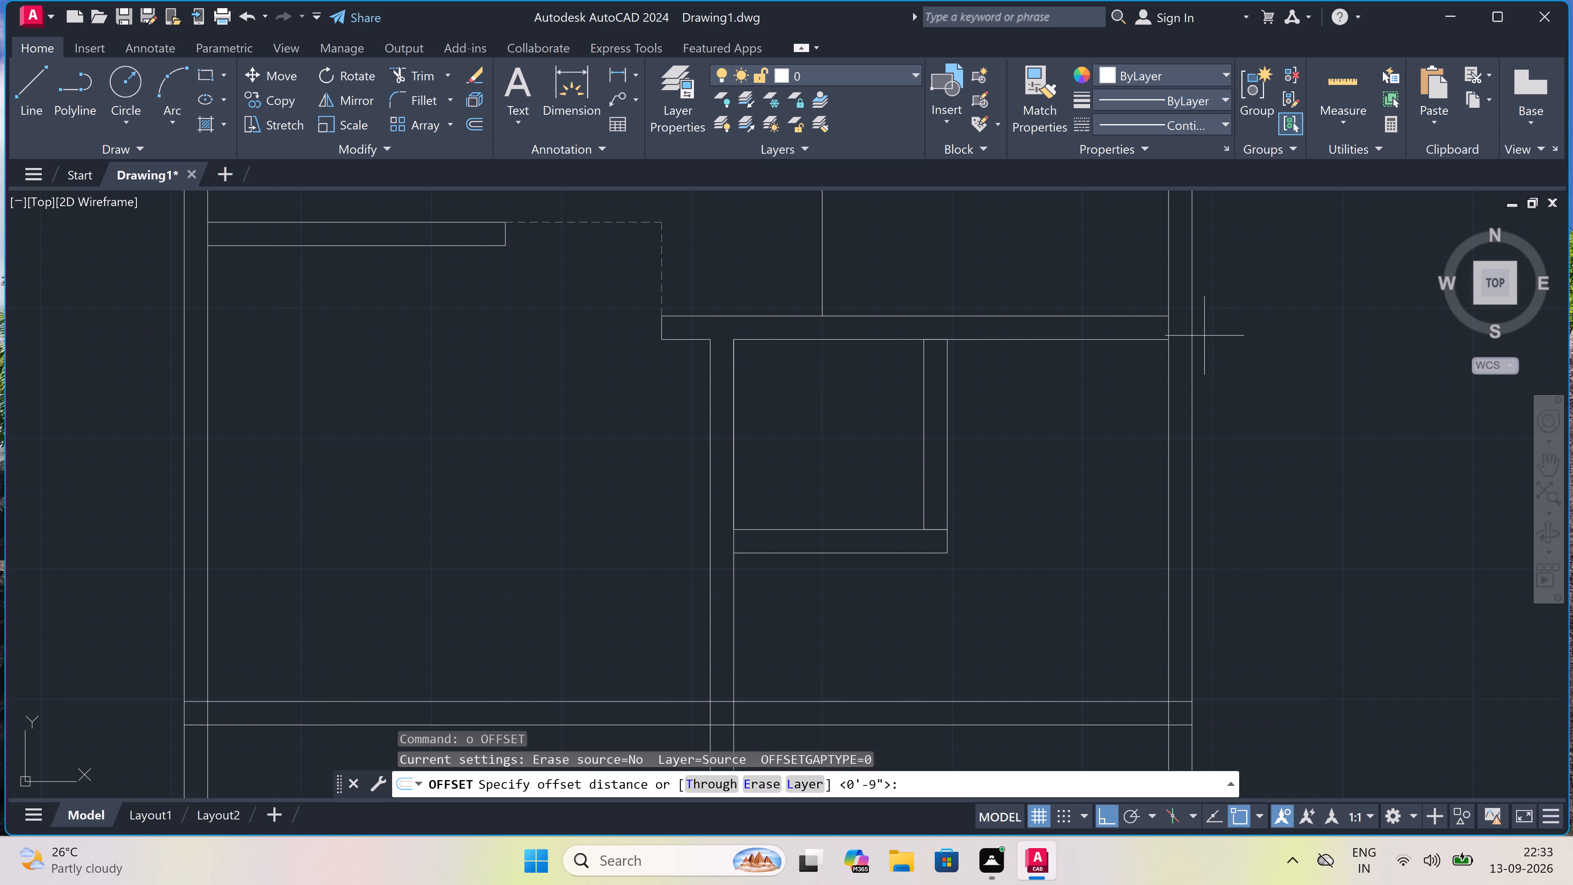
pyautogui.moveTo(1167, 342); pyautogui.dragTo(1167, 345)
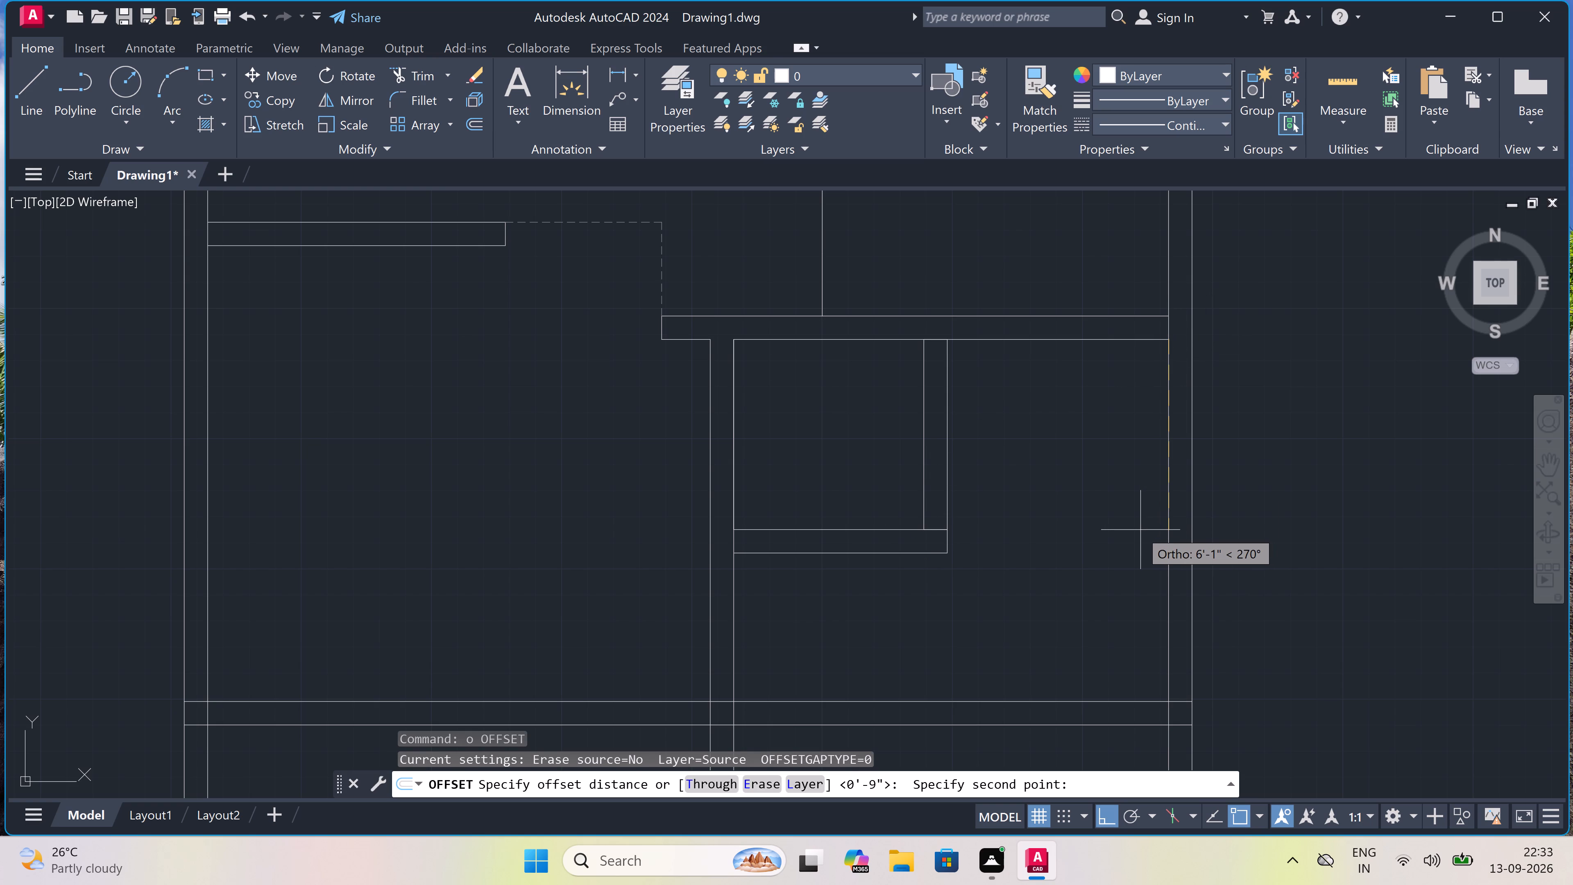
pyautogui.press('6')
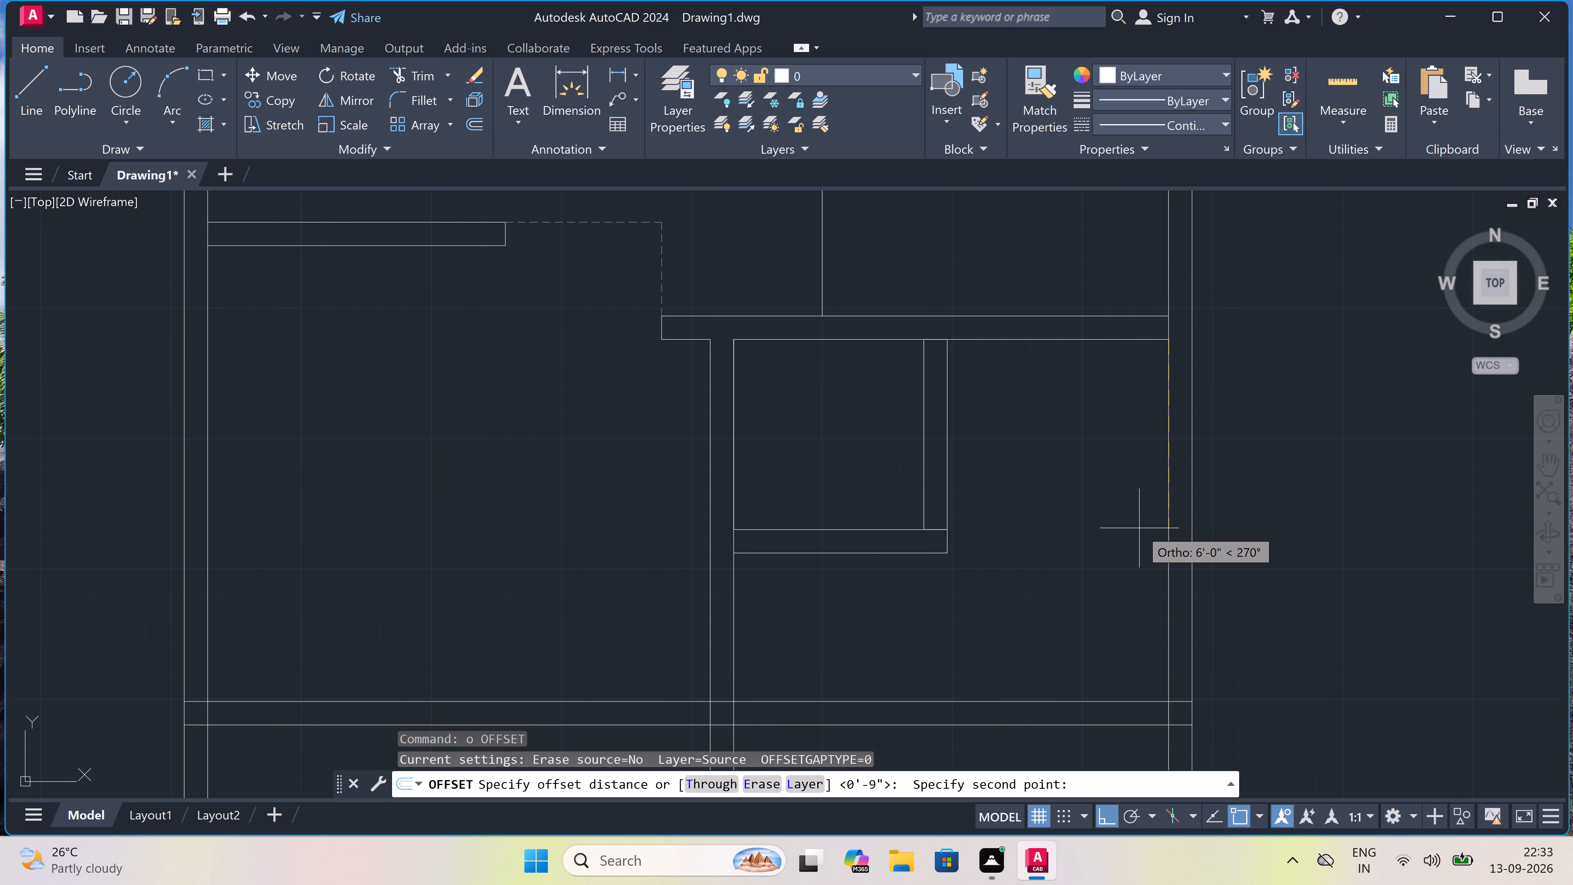
pyautogui.write("'")
pyautogui.press('space')
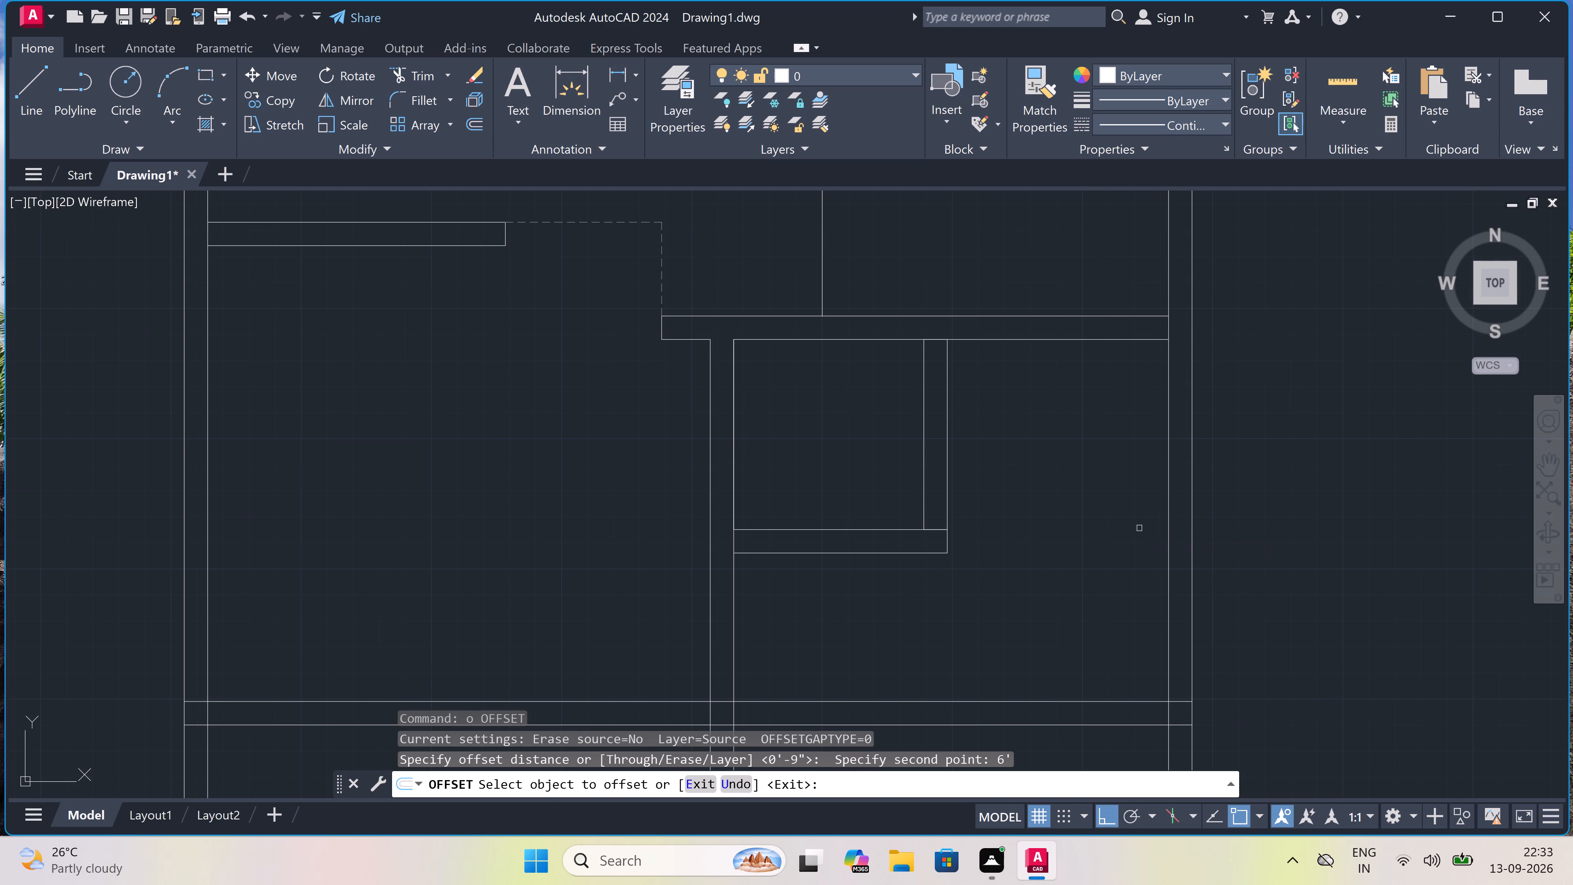
pyautogui.click(1036, 342)
pyautogui.click(1016, 477)
pyautogui.press('Escape')
# Trim away the small room's inner bottom line, both right-side wall lines above the new offset line, and the short stubs just below it.
pyautogui.scroll(3, 925, 550)
pyautogui.press('t')
pyautogui.press('r')
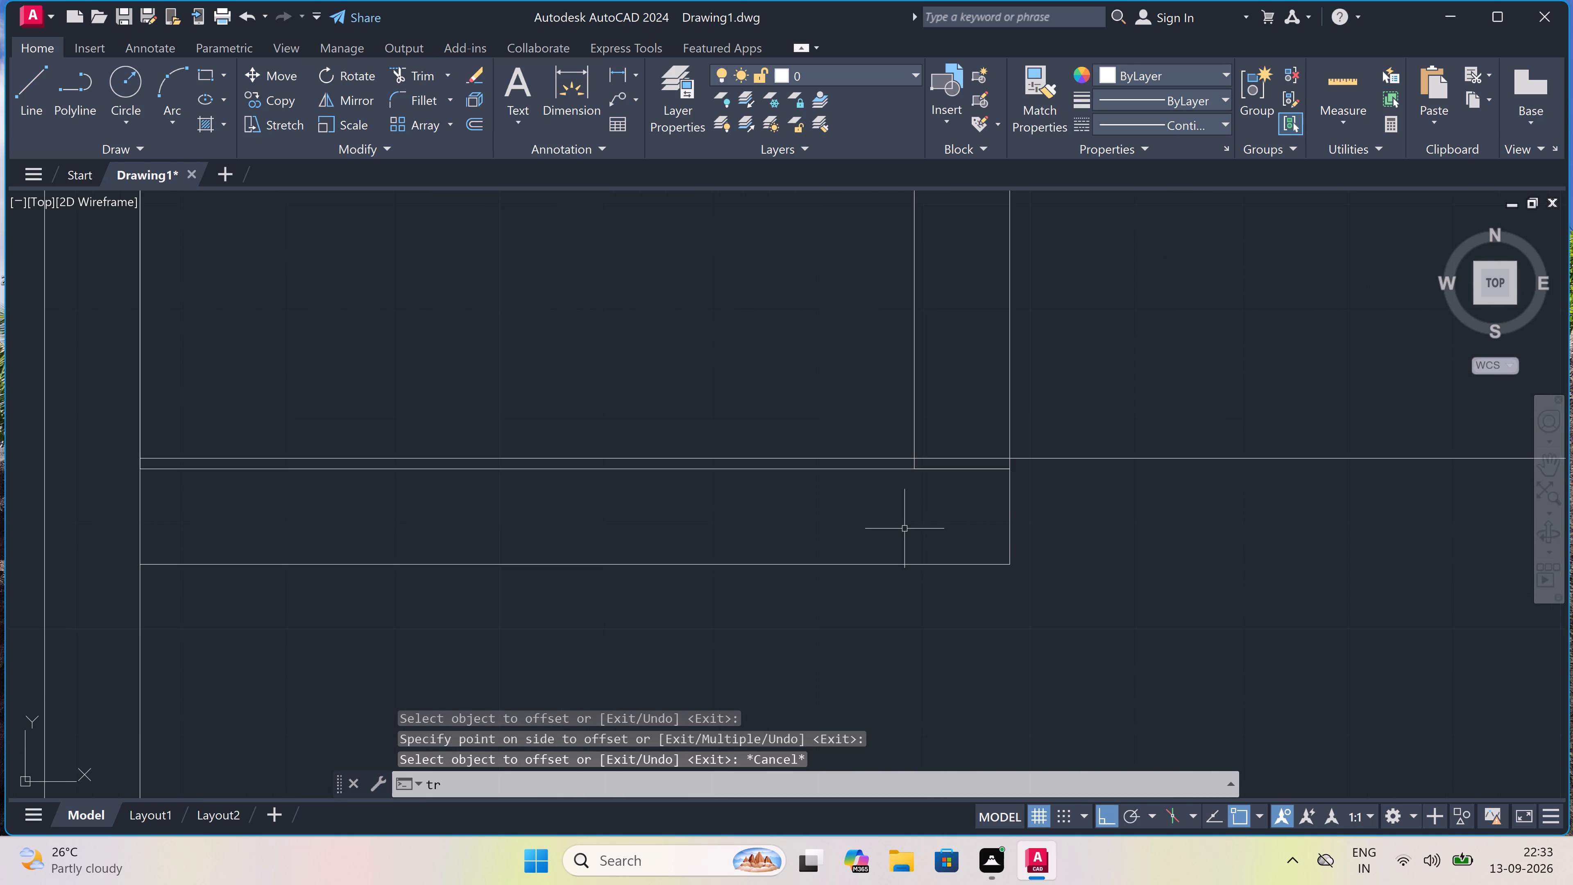
pyautogui.press('space')
pyautogui.click(840, 471)
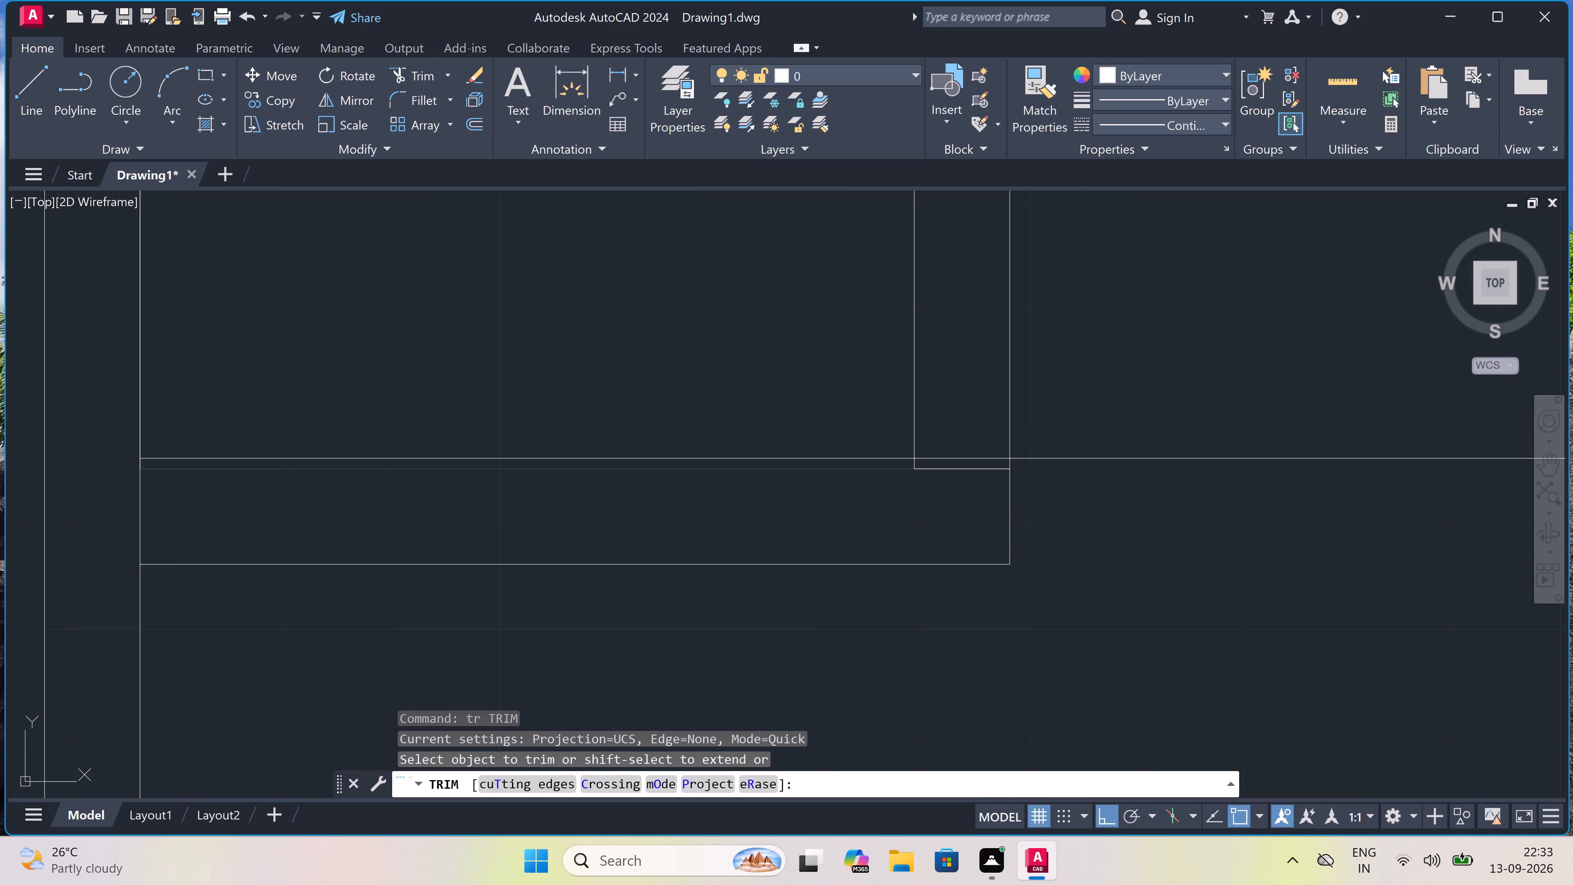
pyautogui.moveTo(850, 407); pyautogui.dragTo(860, 402)
pyautogui.click(1034, 357)
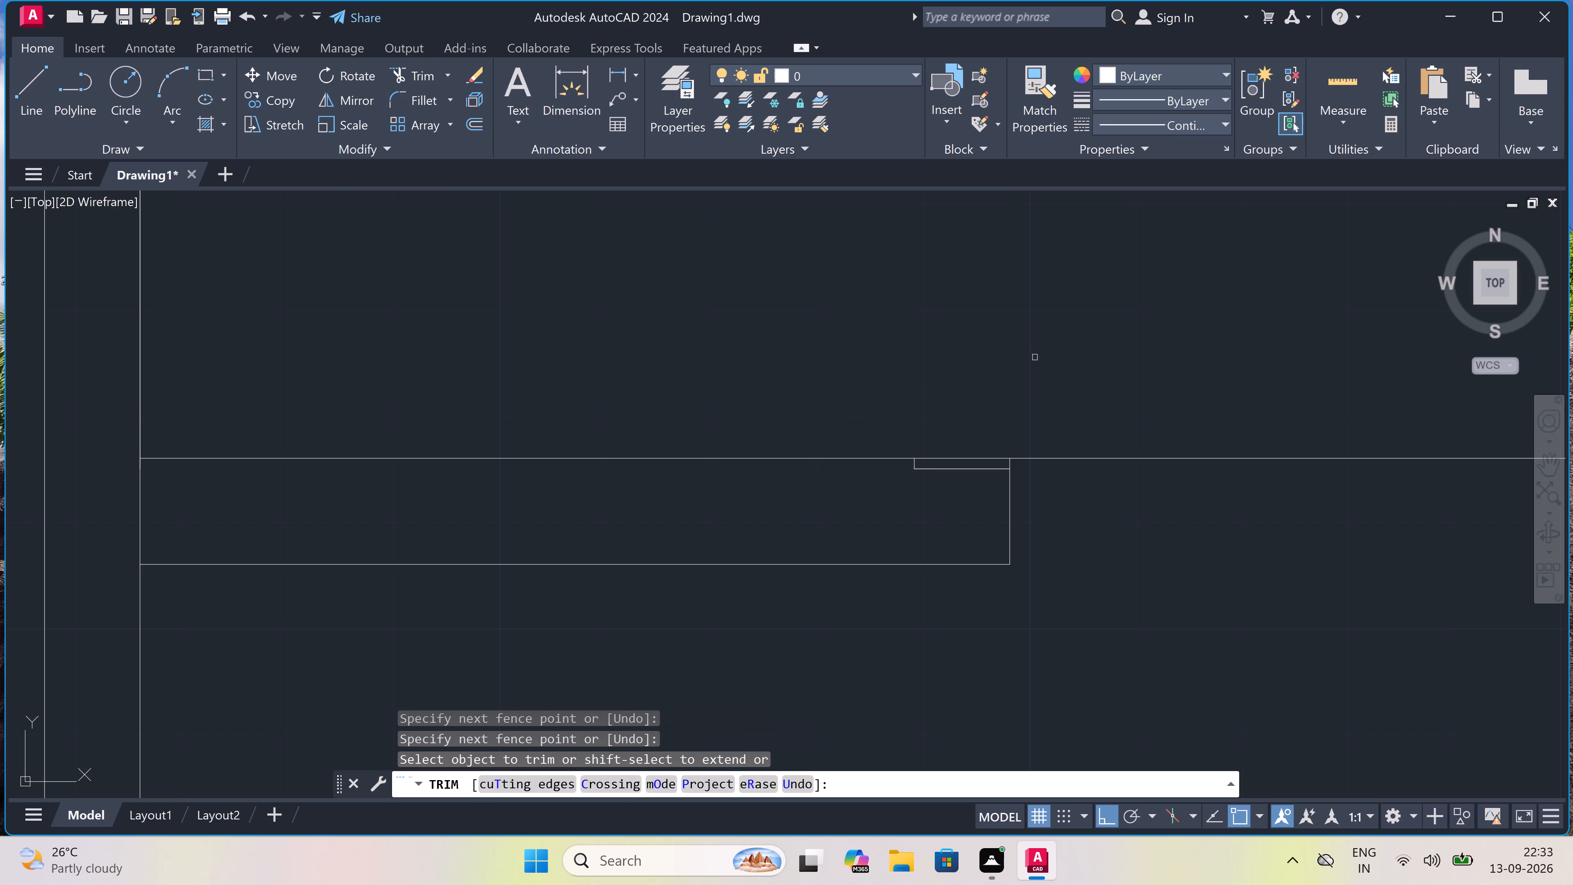
pyautogui.scroll(3, 985, 481)
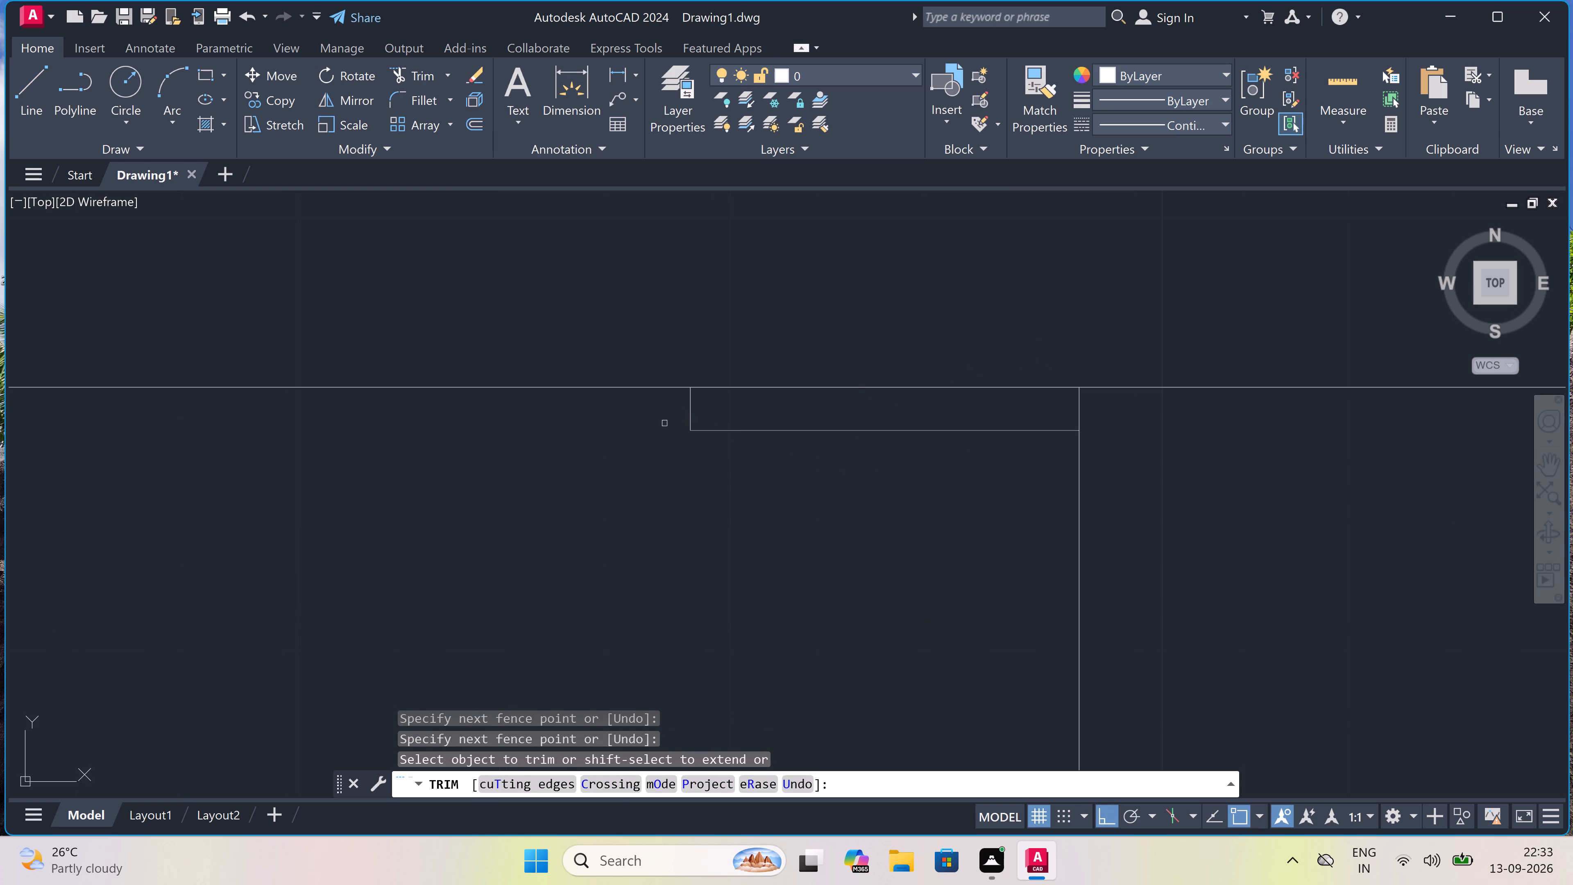
pyautogui.moveTo(642, 401); pyautogui.dragTo(660, 402)
pyautogui.click(1218, 423)
pyautogui.moveTo(1024, 408); pyautogui.dragTo(996, 435)
pyautogui.click(896, 499)
# Trim away the small room's remaining outer bottom line and outer right line below the offset line.
pyautogui.scroll(-5, 896, 499)
pyautogui.scroll(2, 877, 529)
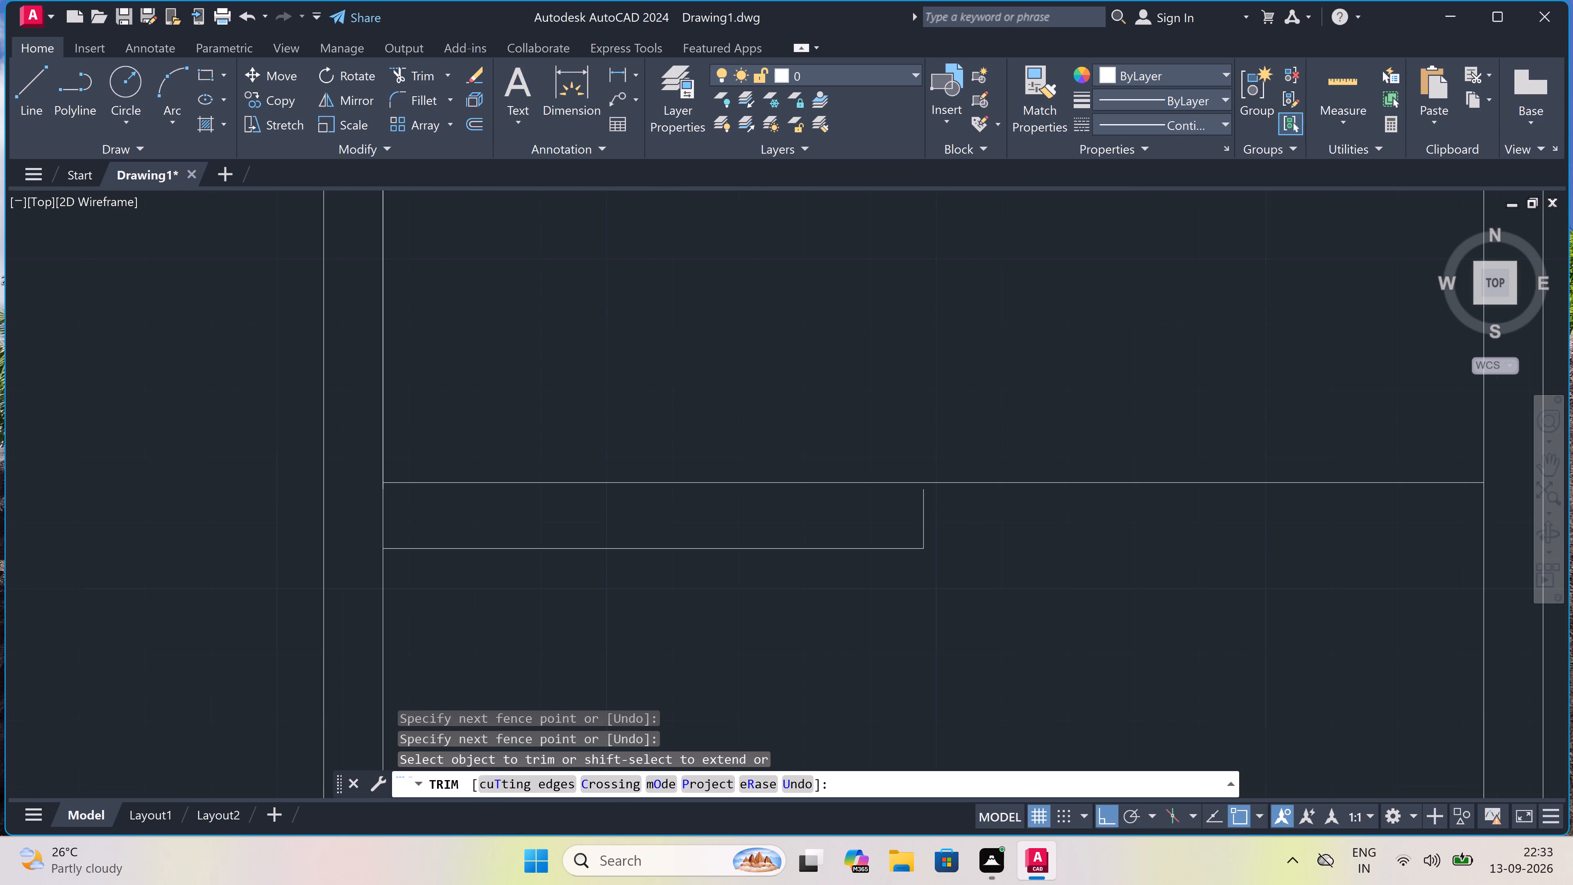
pyautogui.scroll(1, 877, 529)
pyautogui.moveTo(875, 529); pyautogui.dragTo(837, 591)
pyautogui.click(739, 664)
pyautogui.click(881, 501)
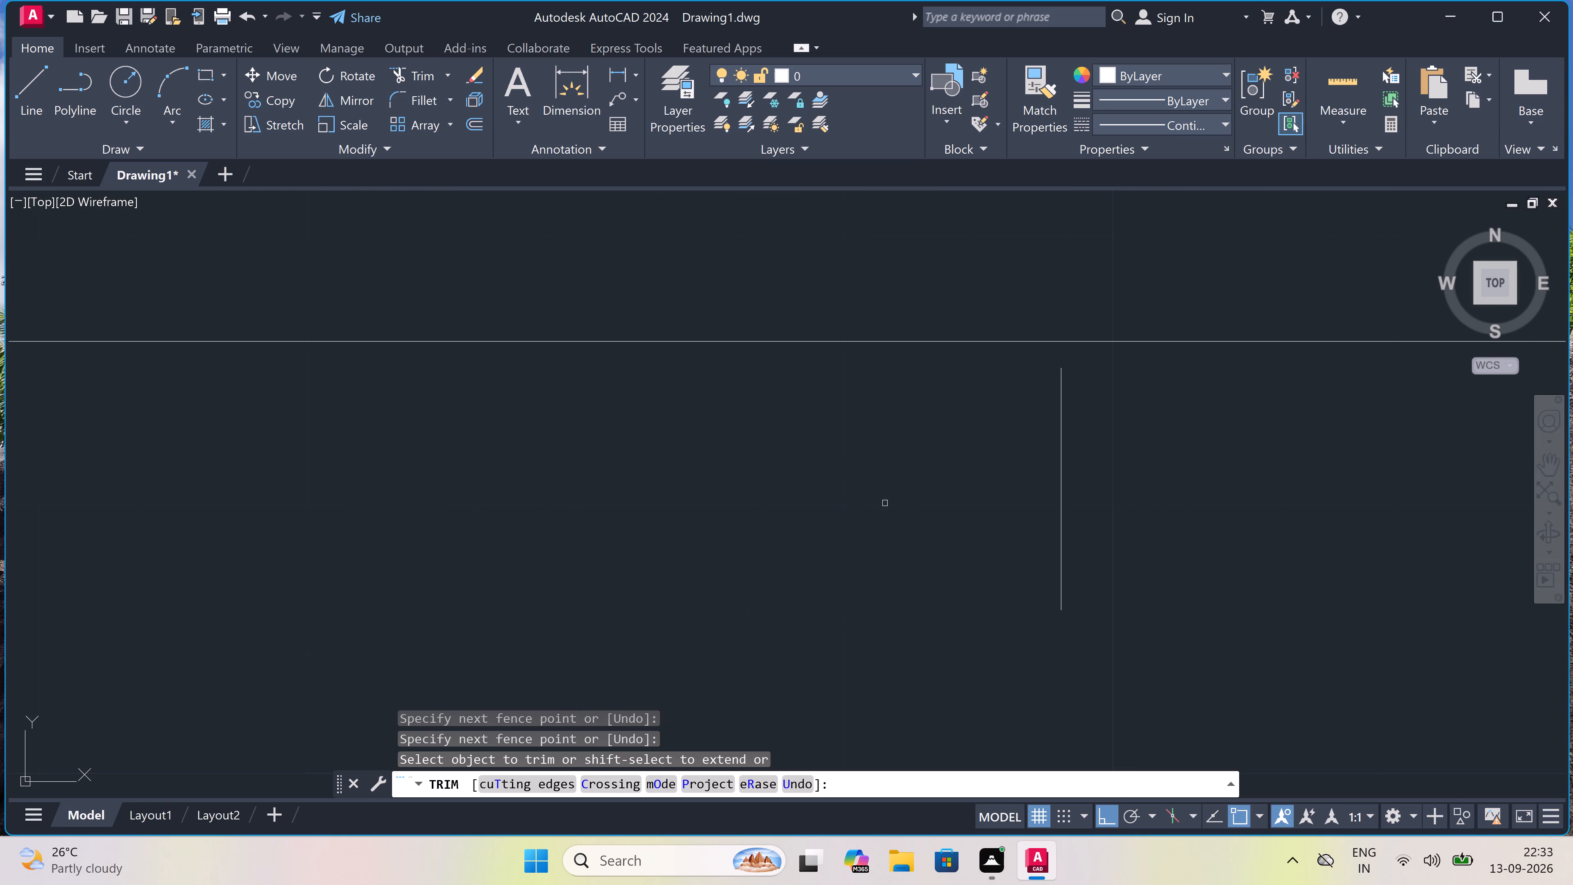
pyautogui.moveTo(1159, 490); pyautogui.dragTo(1137, 490)
pyautogui.moveTo(1100, 491); pyautogui.dragTo(1086, 492)
pyautogui.click(873, 497)
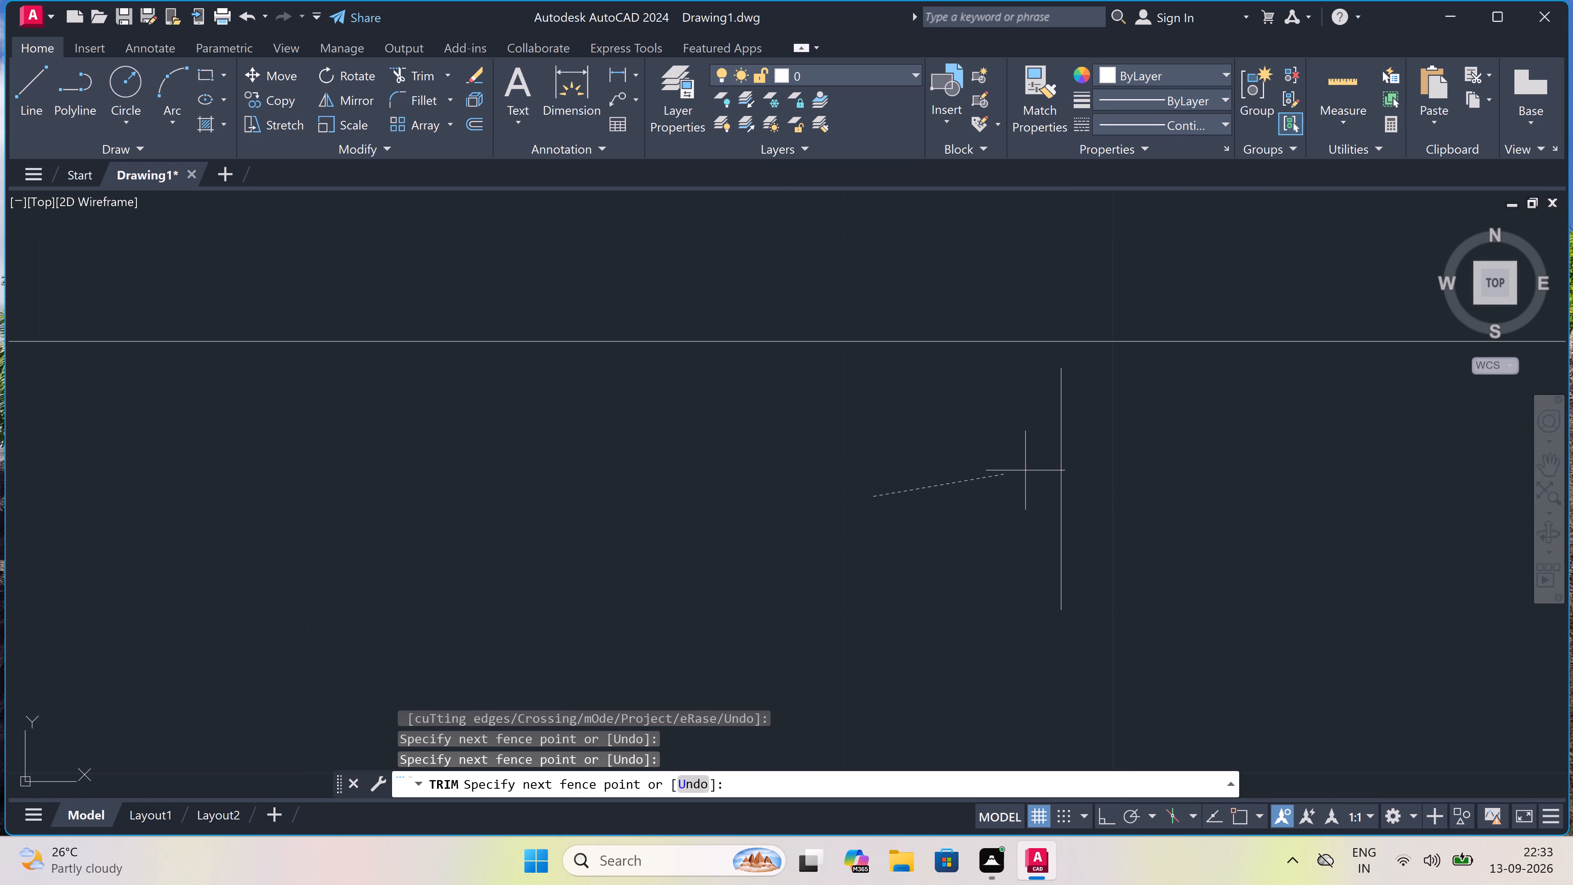
pyautogui.click(1109, 452)
pyautogui.scroll(-4, 1084, 461)
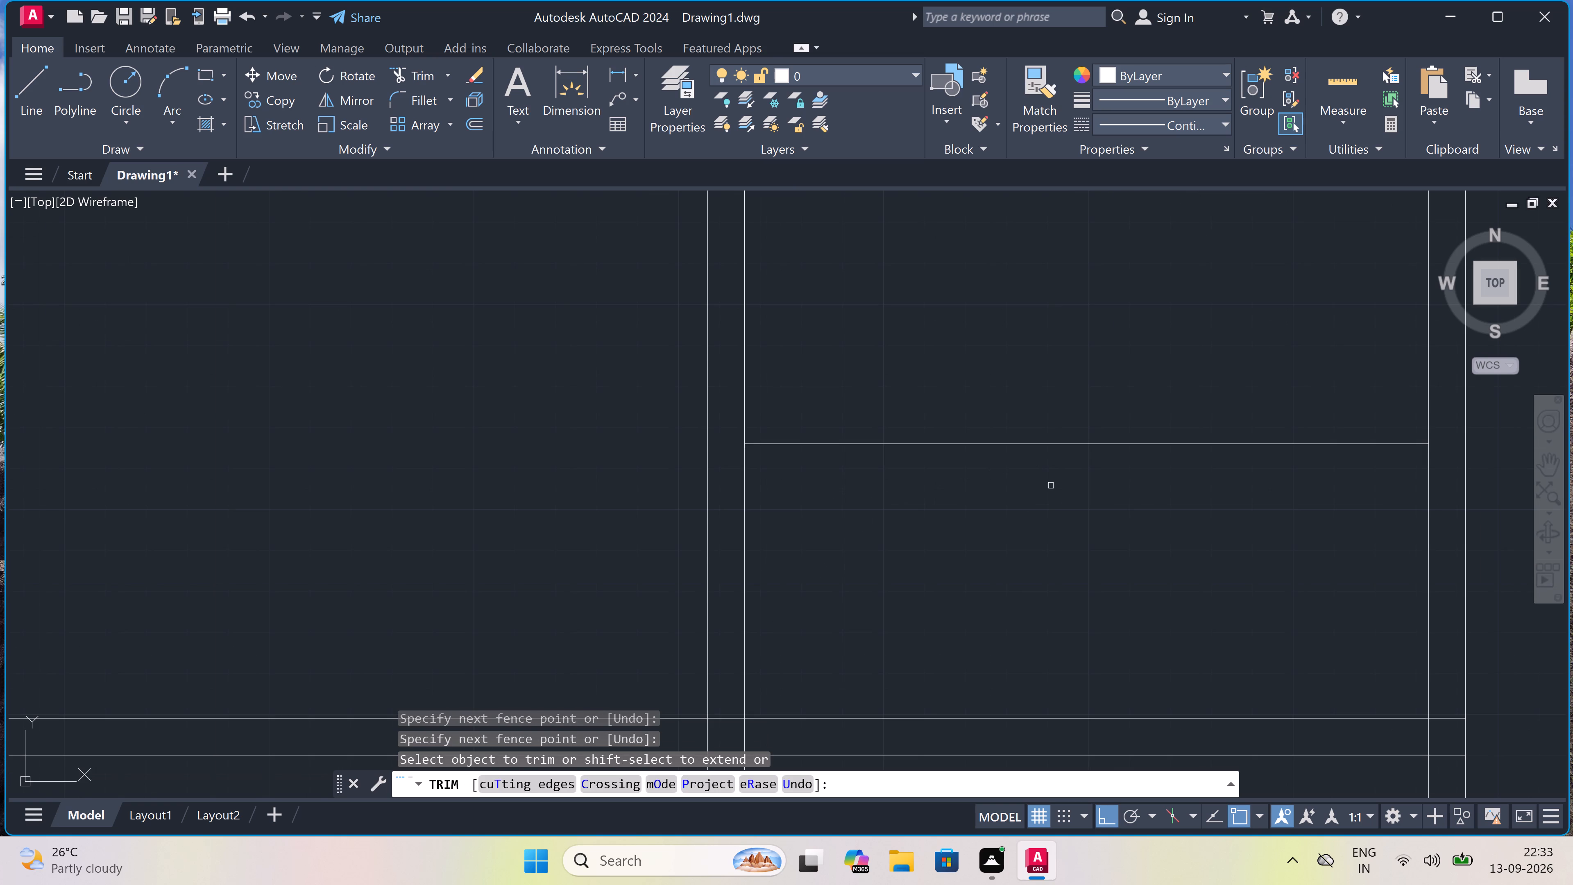
pyautogui.press('Escape')
pyautogui.scroll(-2, 1013, 509)
pyautogui.scroll(1, 1013, 511)
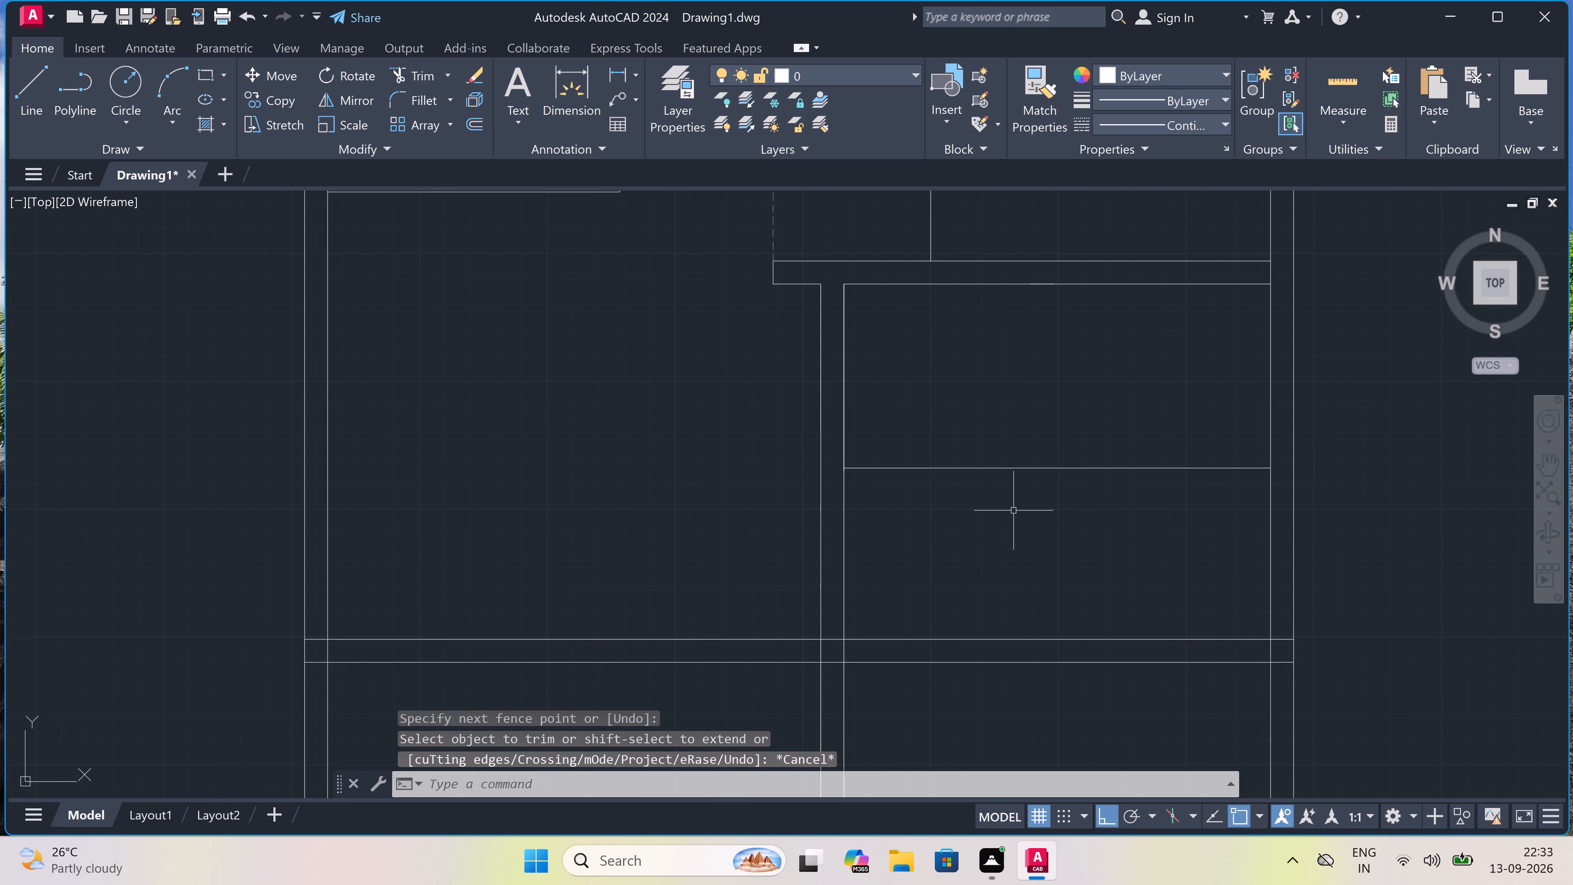
pyautogui.press('space')
pyautogui.press('Escape')
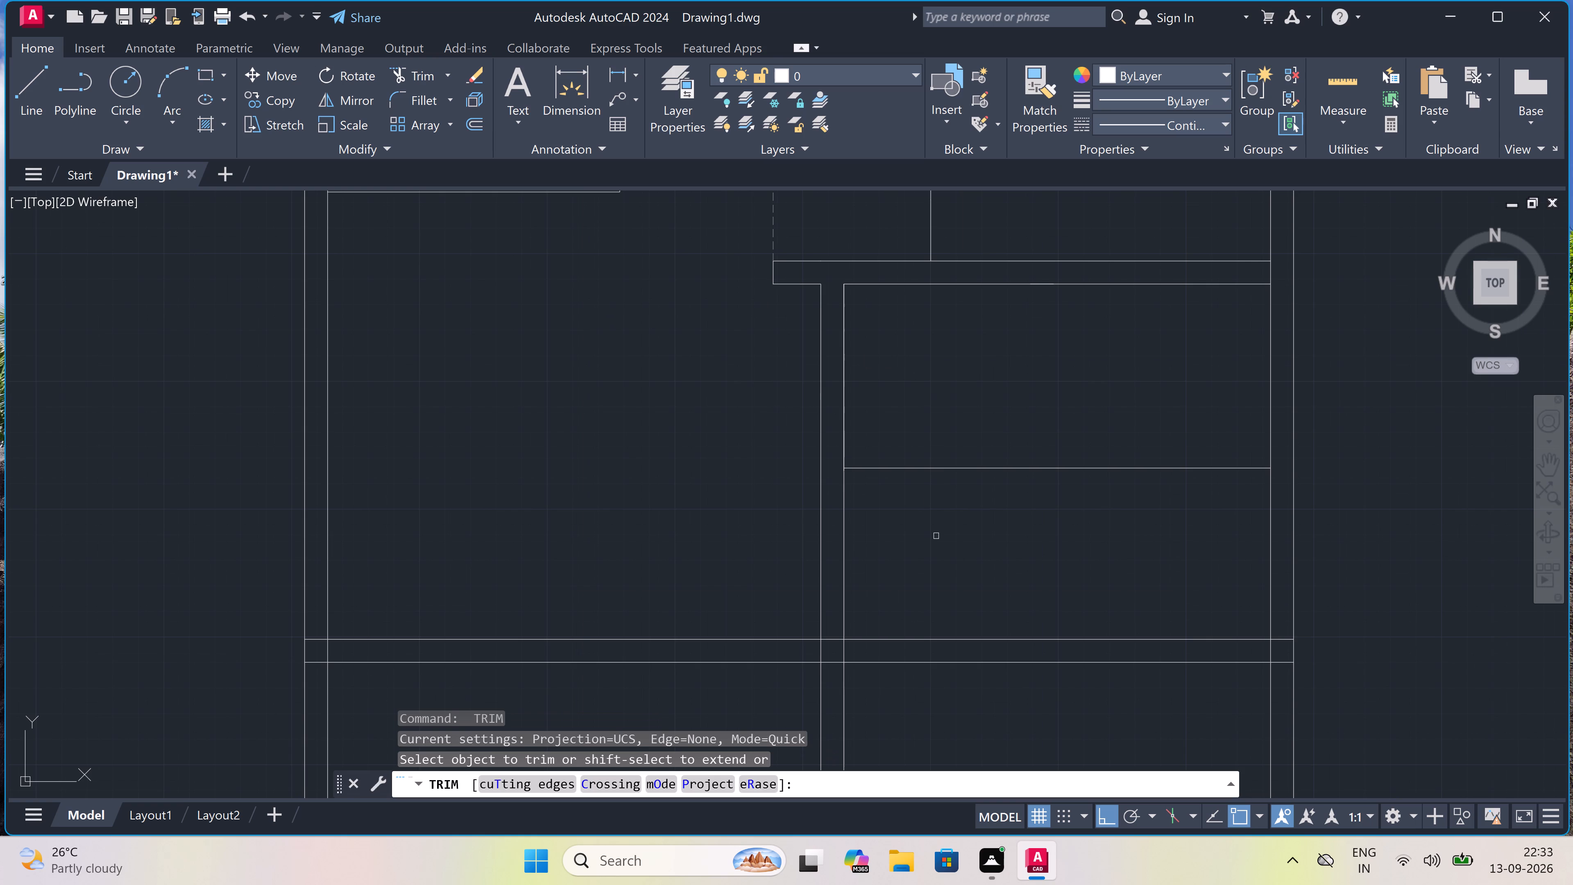
# Offset the short line on the vertical partition's right face 6'1" to the right, inside the new room.
pyautogui.press('o')
pyautogui.press('space')
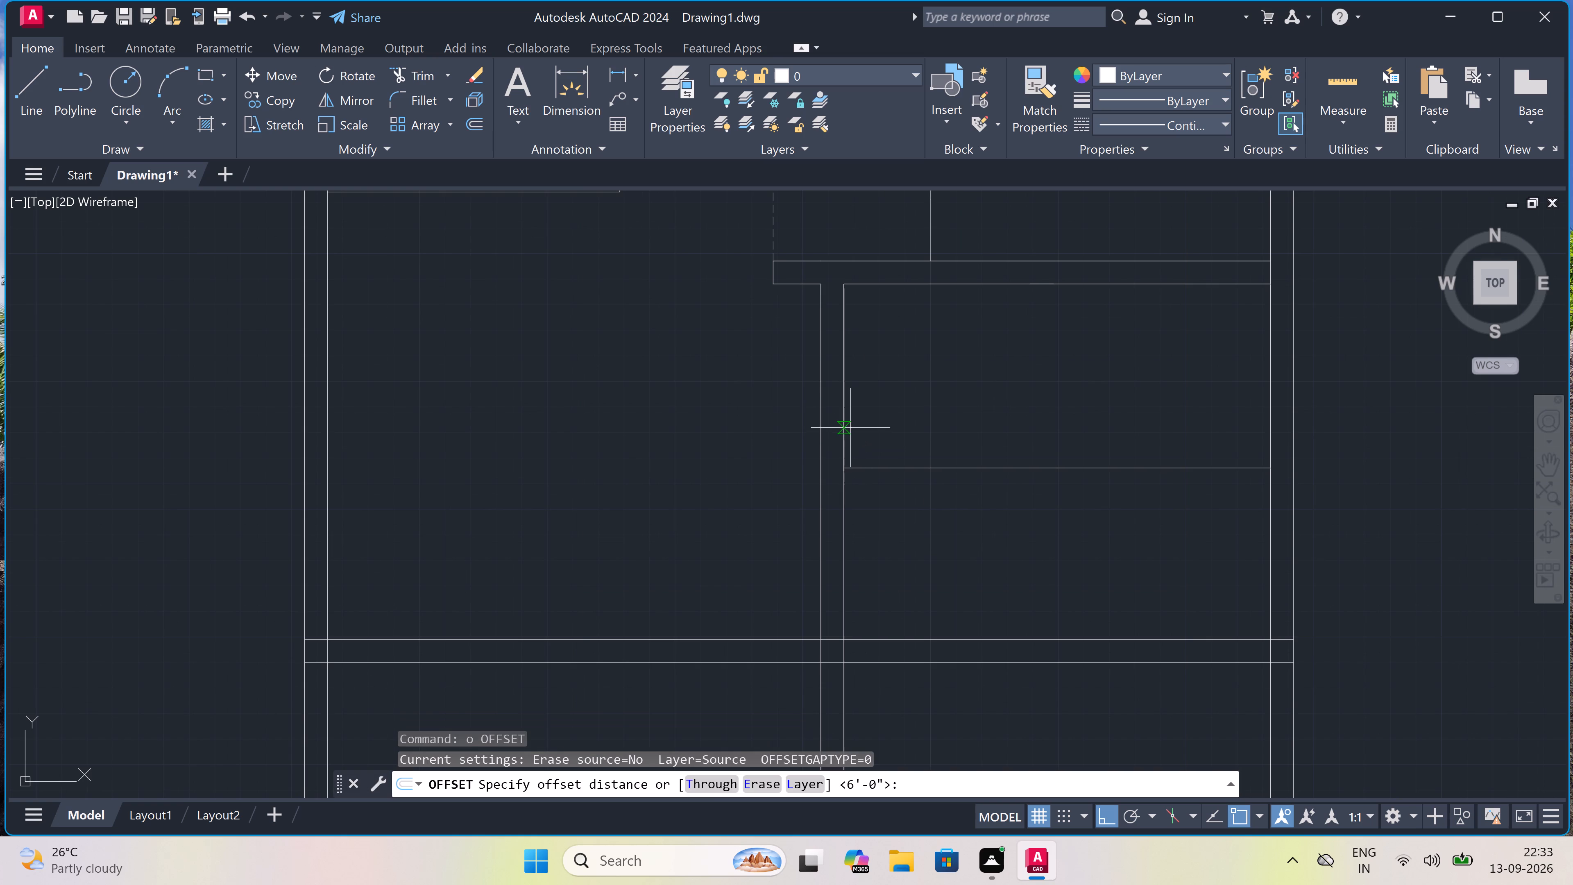
pyautogui.moveTo(847, 419); pyautogui.dragTo(851, 419)
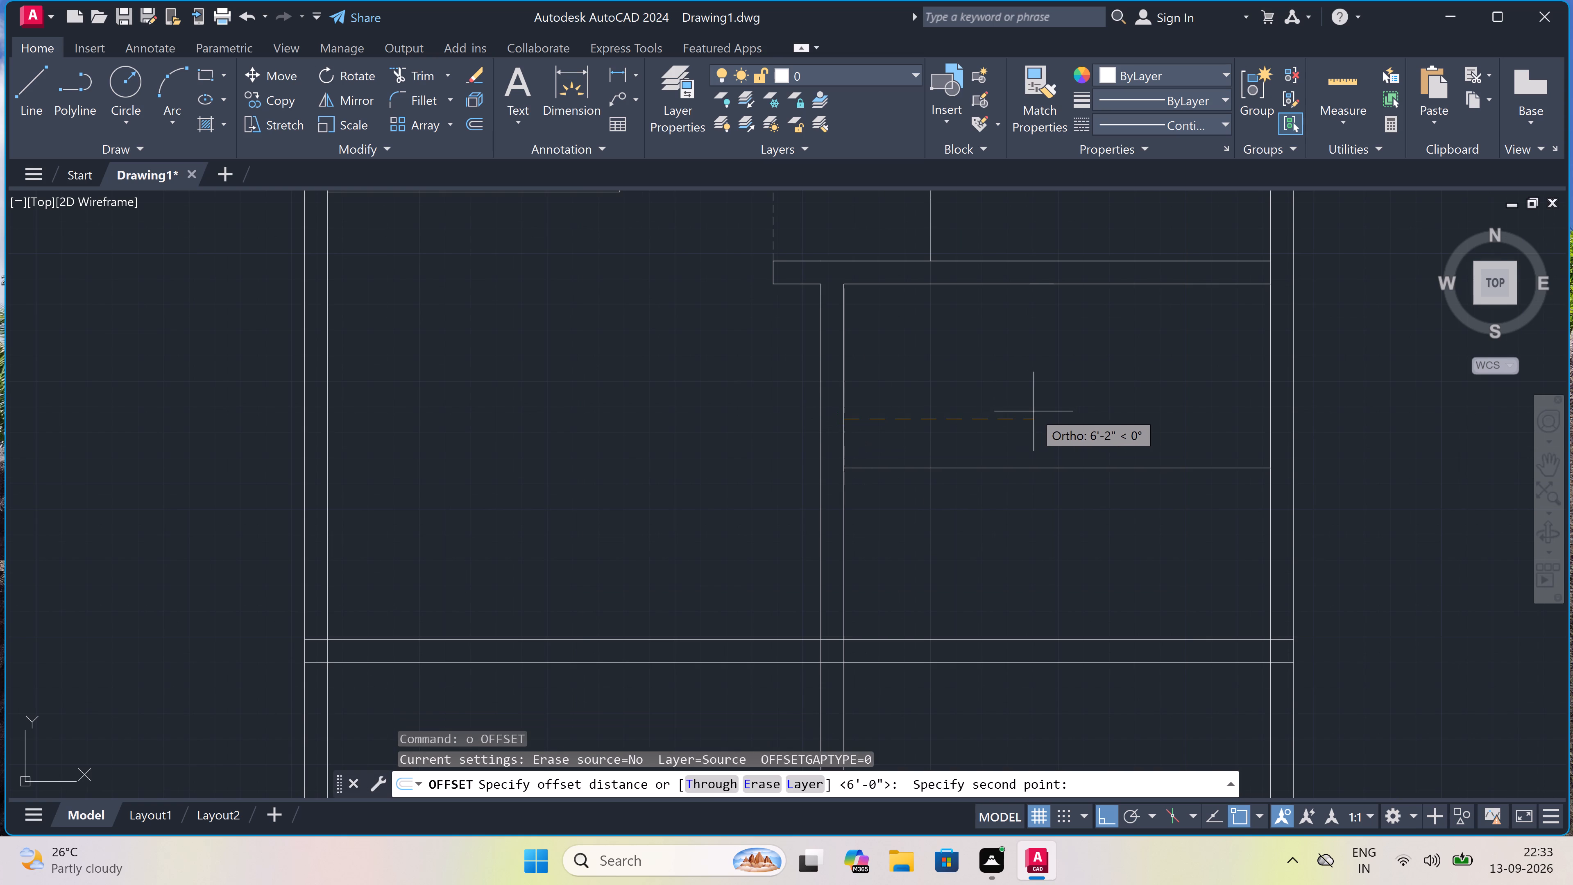
pyautogui.press('6')
pyautogui.press("'")
pyautogui.write('1"')
pyautogui.press('space')
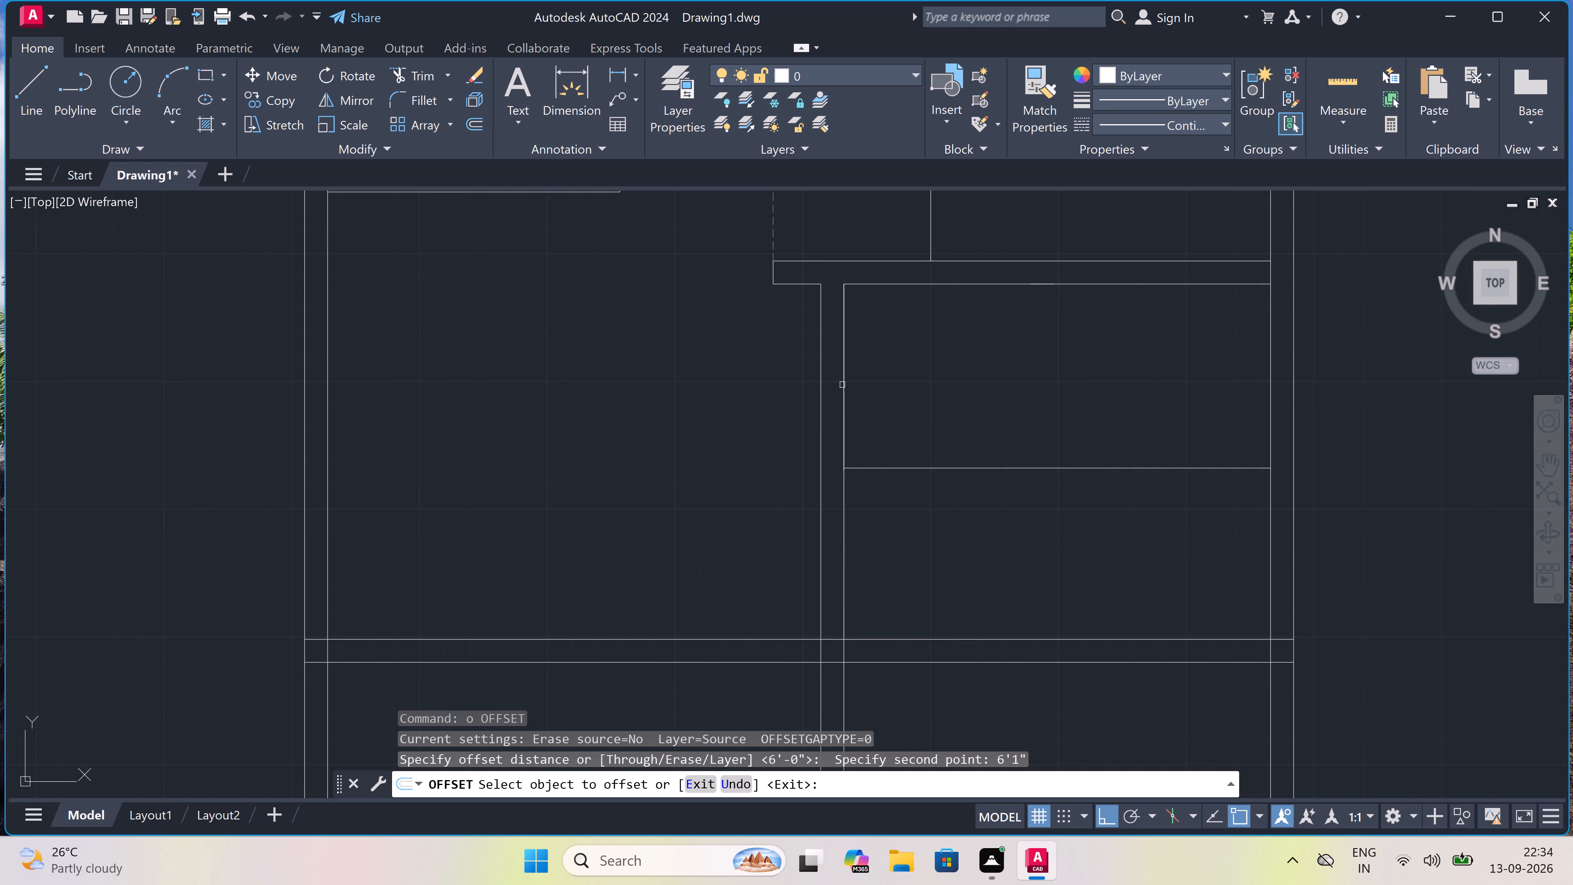
pyautogui.moveTo(842, 385); pyautogui.dragTo(851, 383)
pyautogui.click(944, 377)
pyautogui.press('Escape')
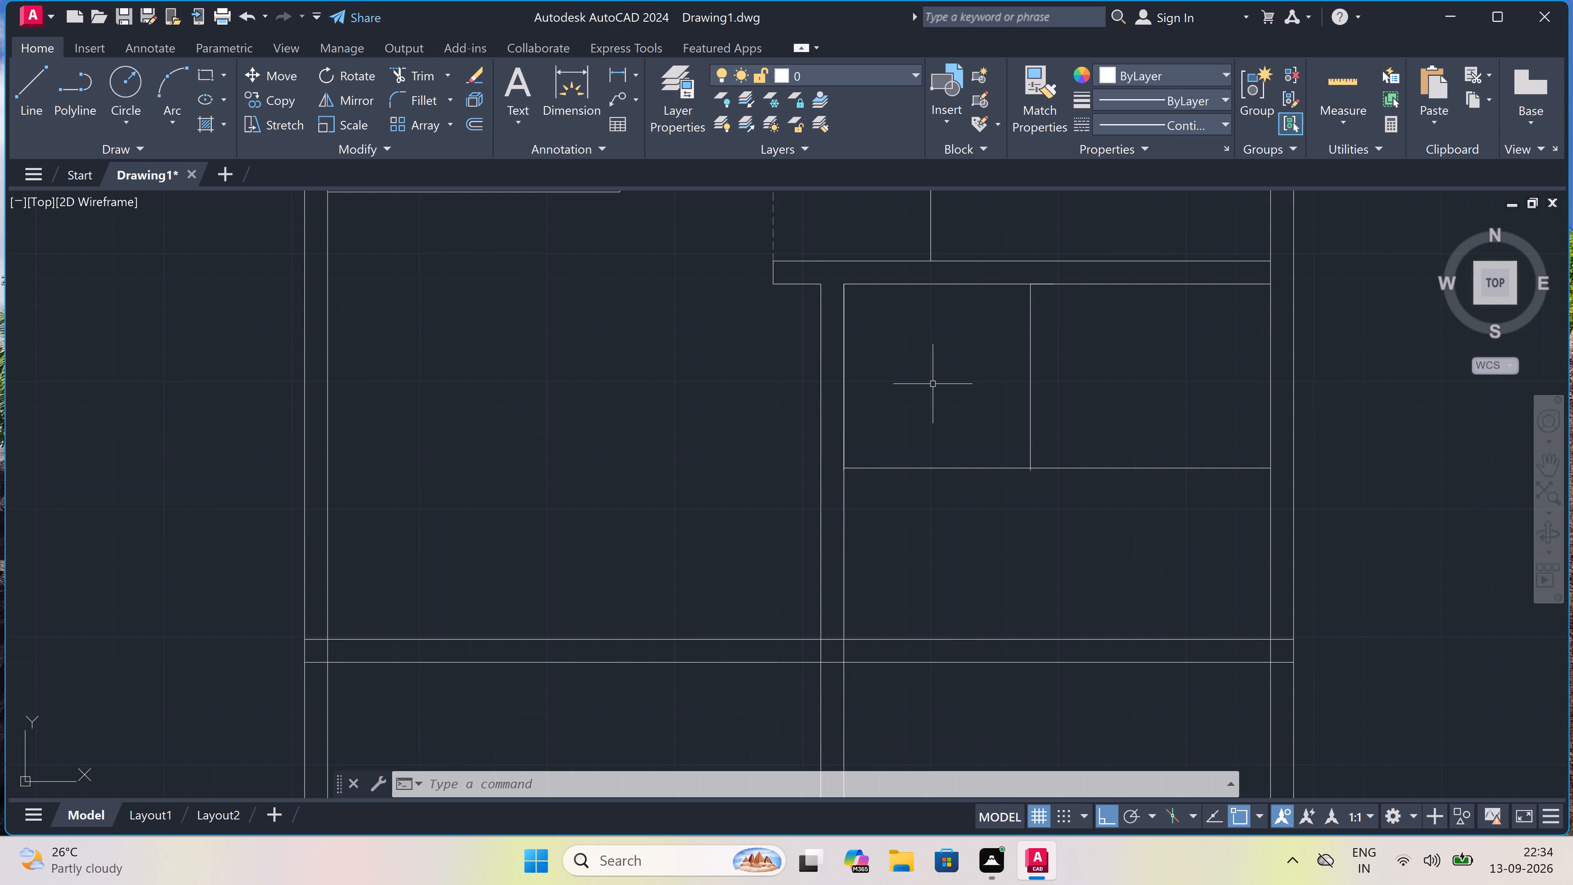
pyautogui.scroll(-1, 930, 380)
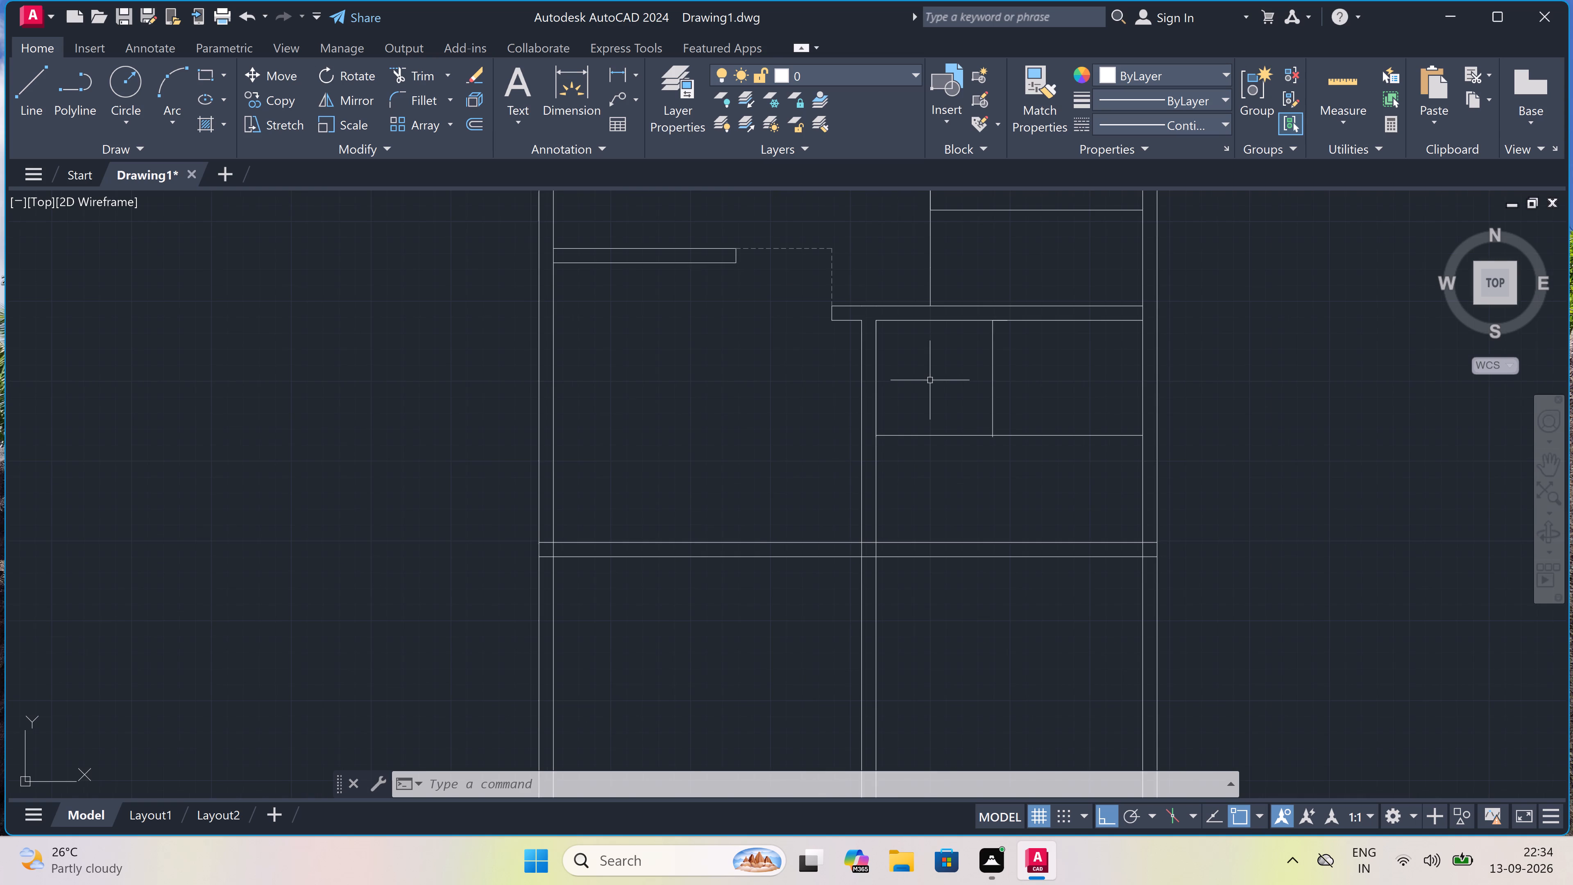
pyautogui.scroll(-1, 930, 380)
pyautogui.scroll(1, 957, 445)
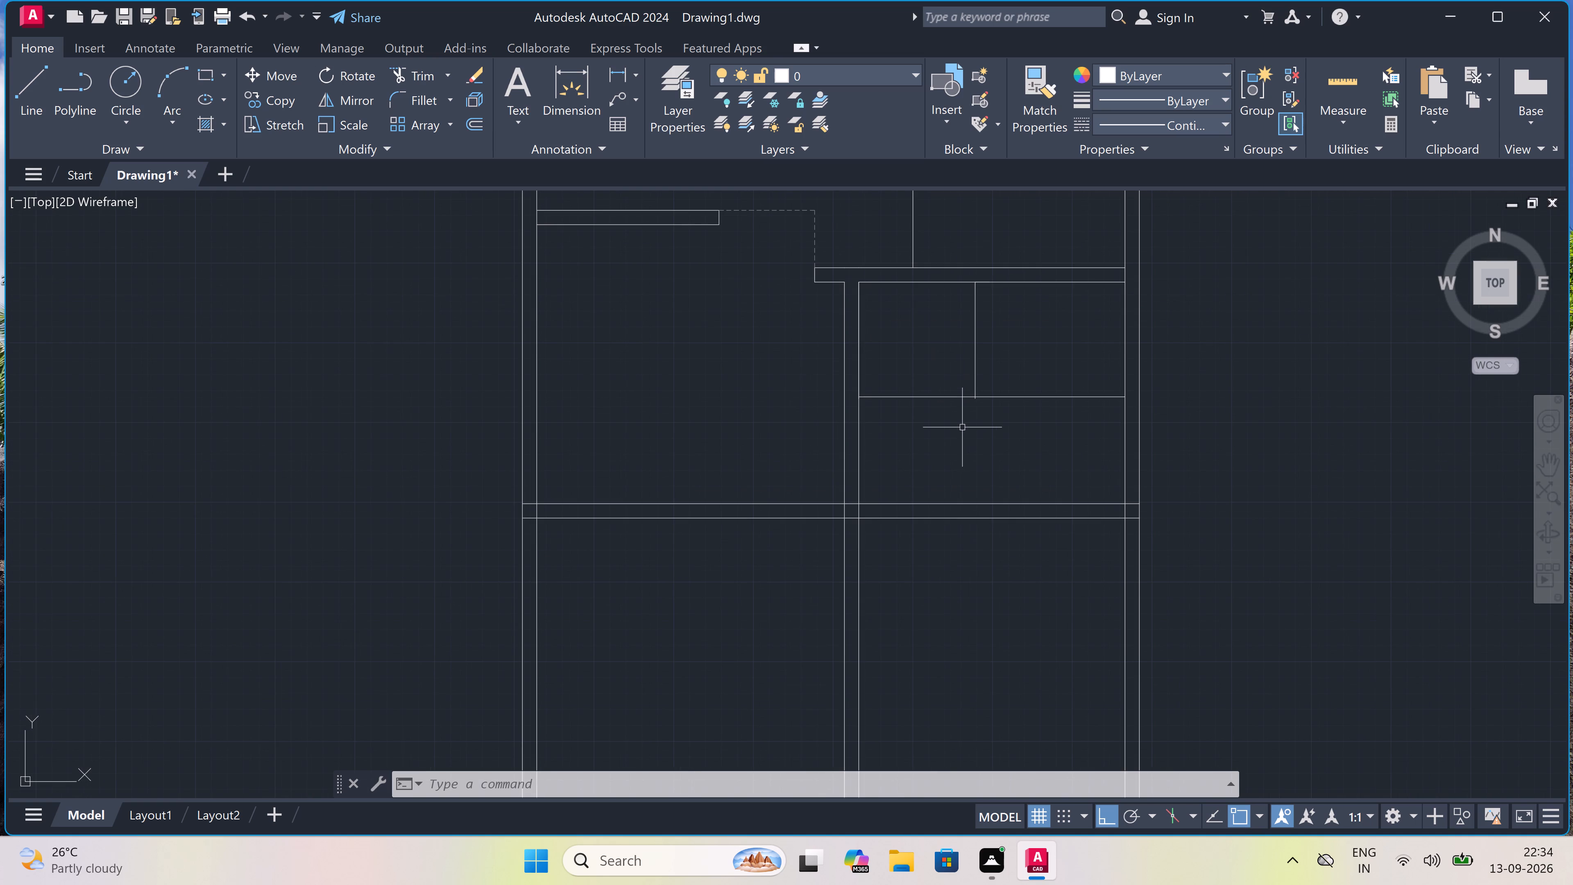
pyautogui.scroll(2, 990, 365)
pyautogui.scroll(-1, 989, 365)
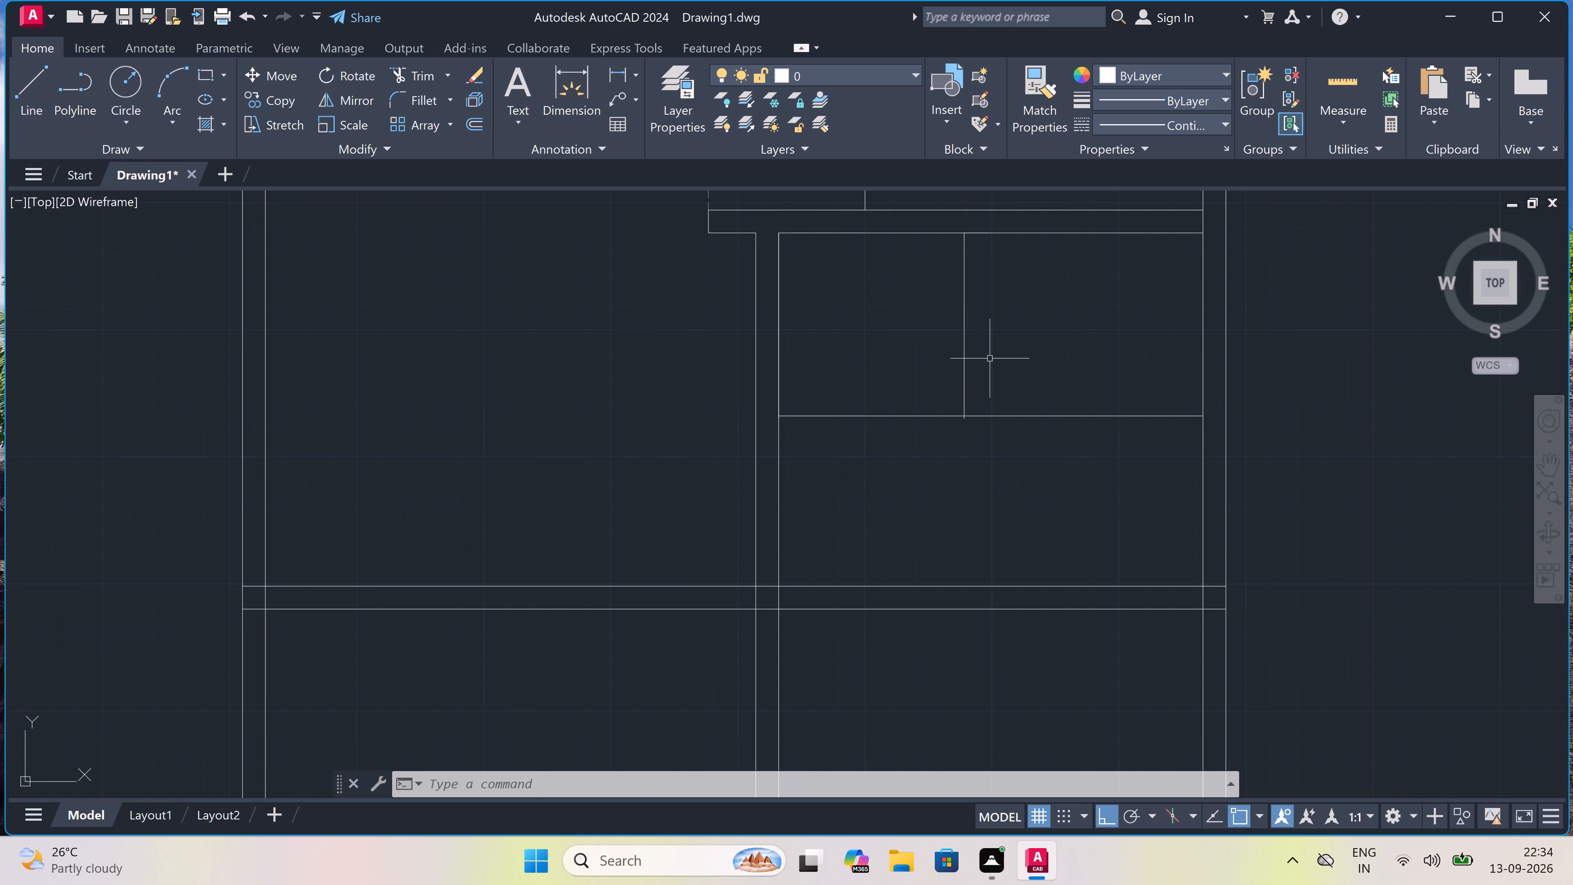
# Offset the small room's new vertical line 9" to the right and its bottom line 9" downward to form walls.
pyautogui.press('o')
pyautogui.press('space')
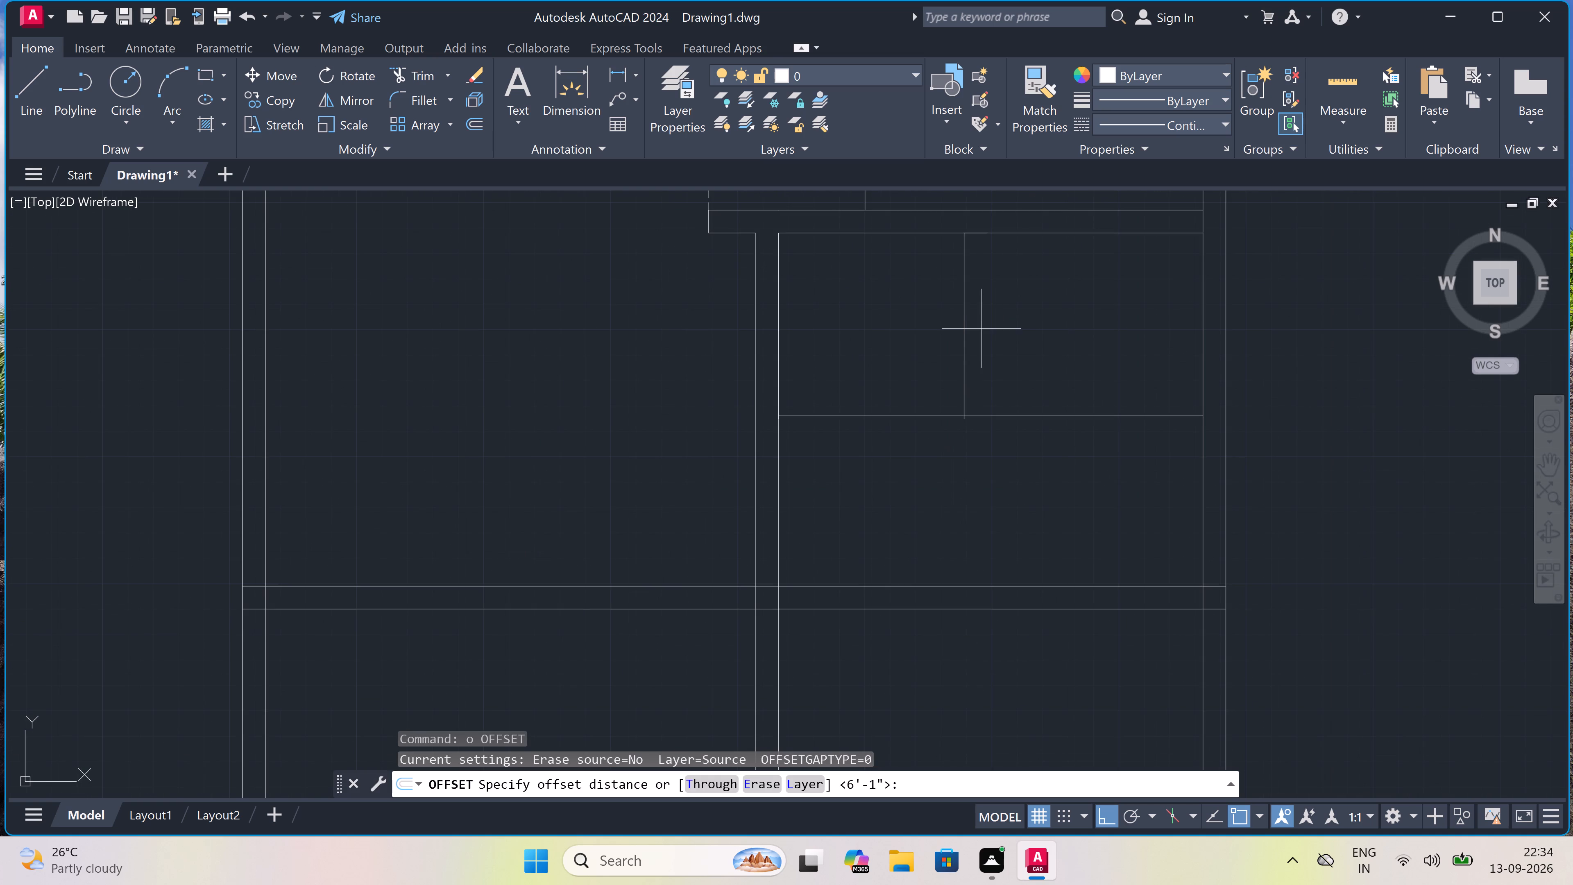
pyautogui.click(965, 316)
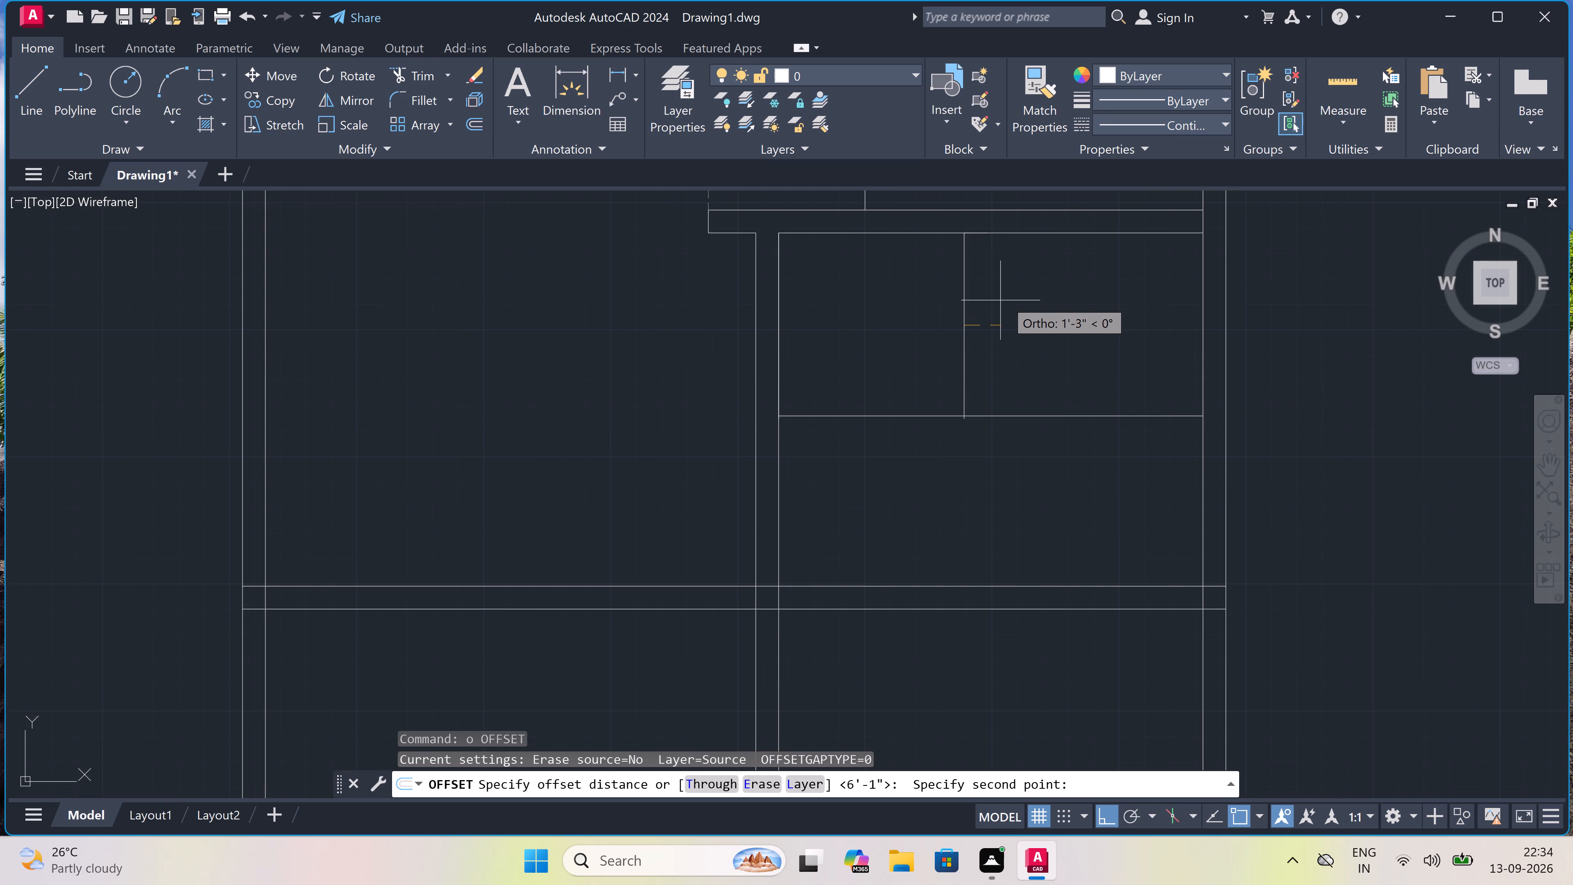
pyautogui.write('9"')
pyautogui.press('space')
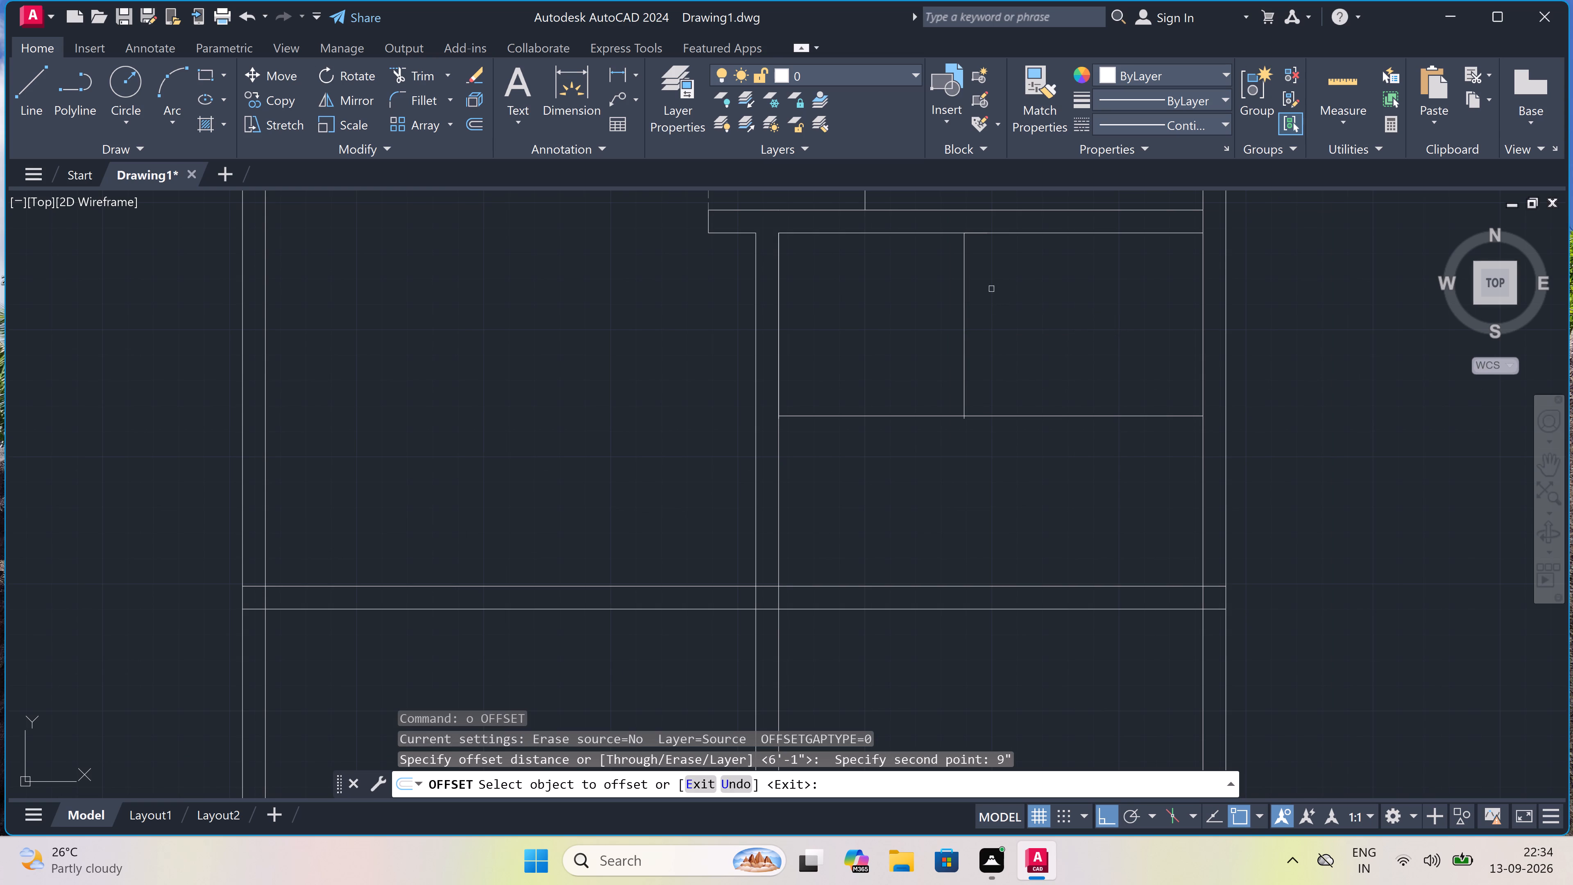
pyautogui.click(966, 296)
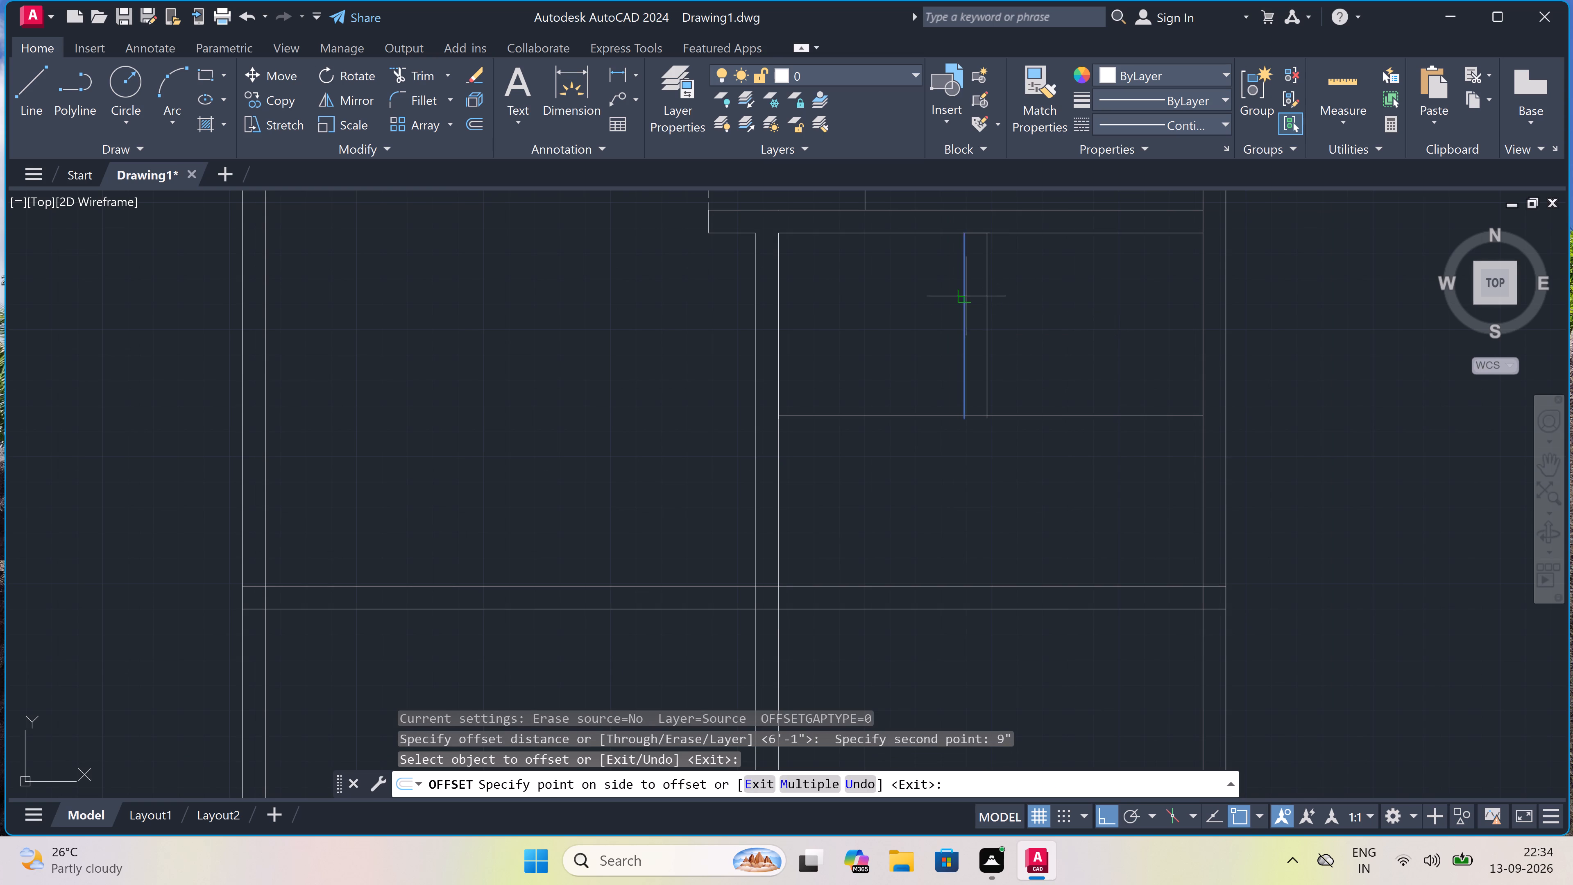
pyautogui.click(990, 293)
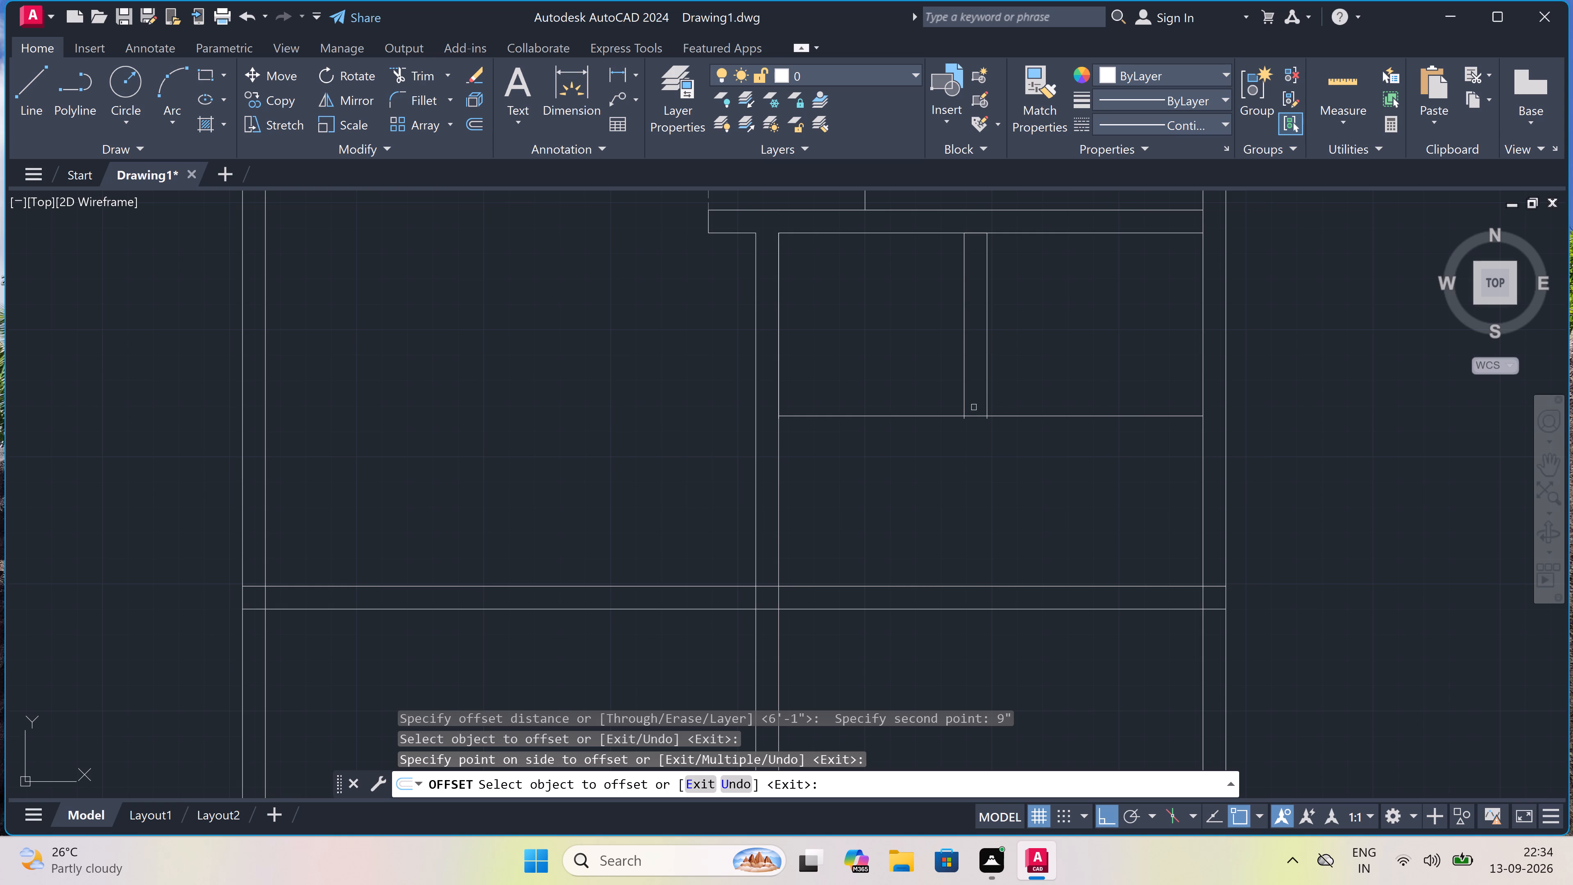
pyautogui.click(972, 415)
pyautogui.click(968, 465)
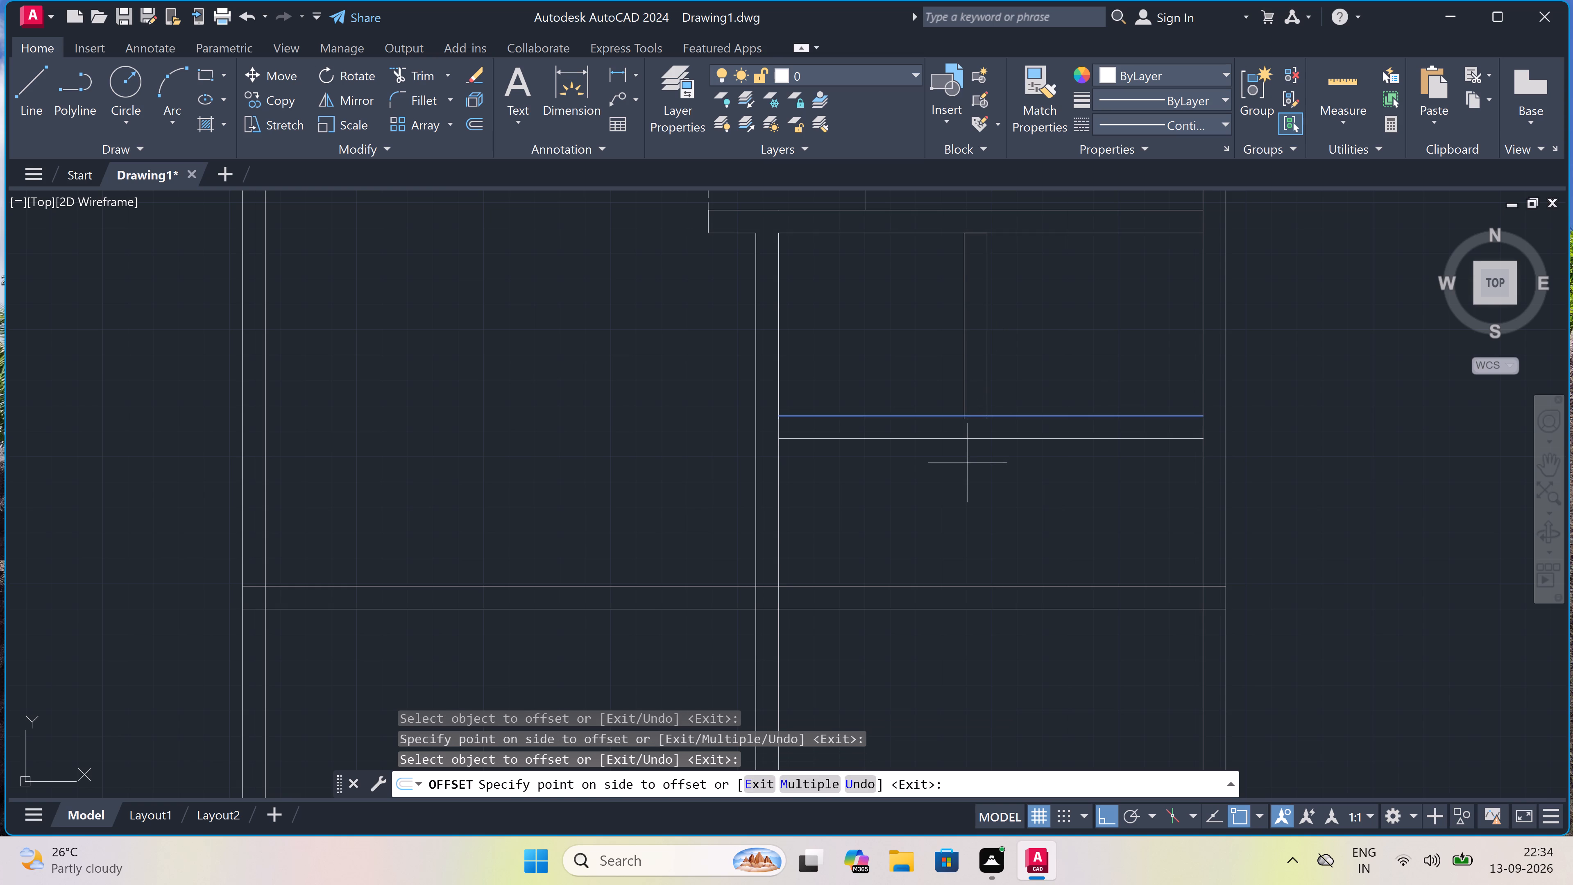
pyautogui.press('Escape')
# Trim the lower horizontal wall's lines between the vertical partition and right exterior wall, plus the two line ends projecting below the small room.
pyautogui.write('tr')
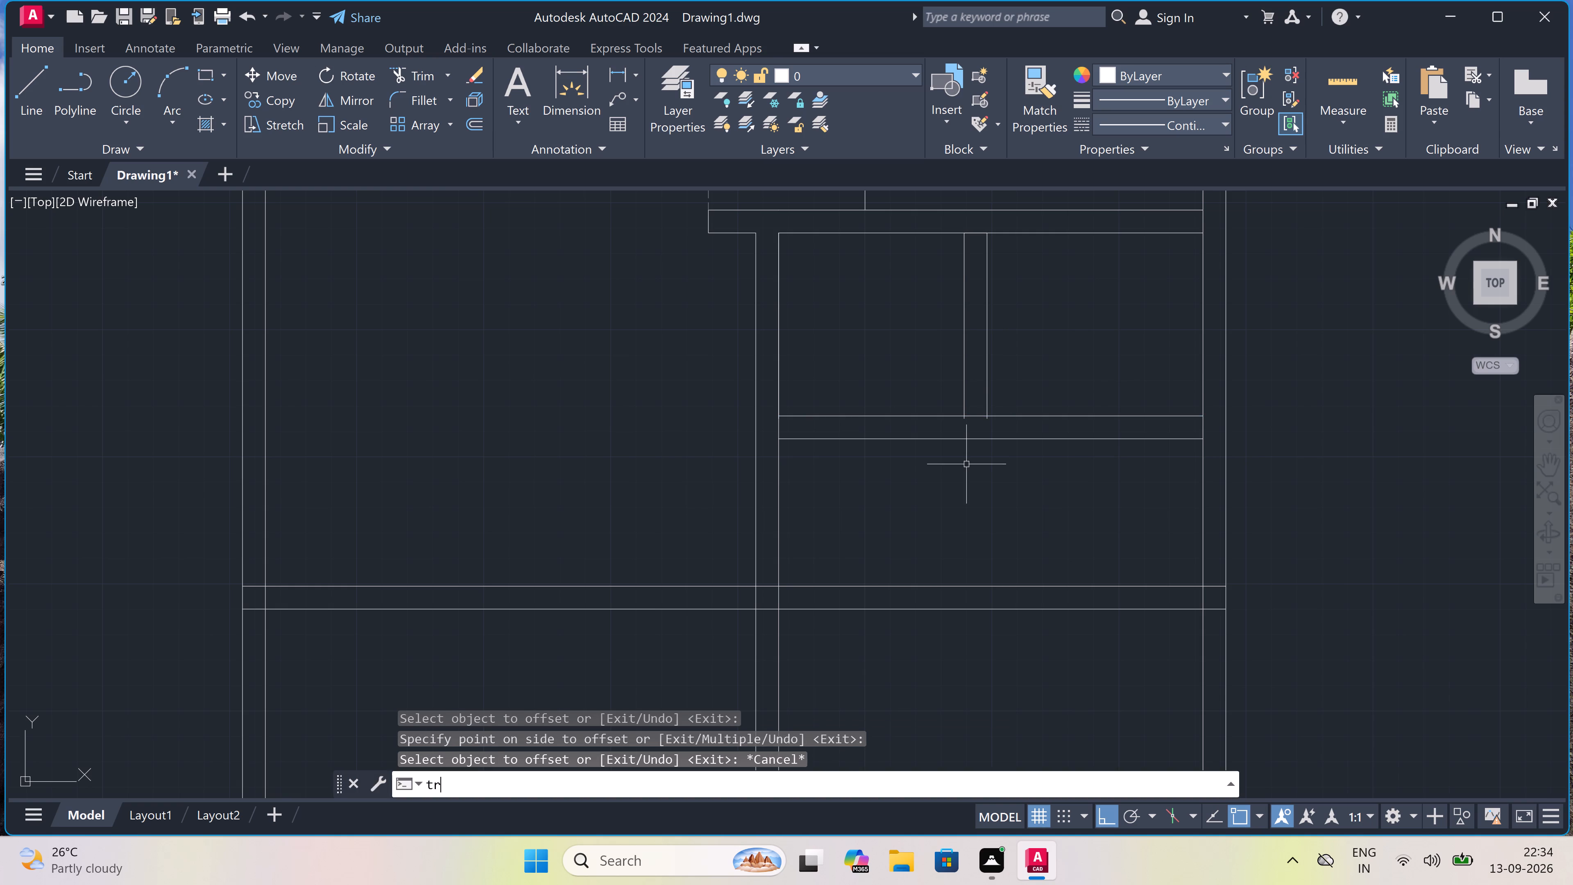
pyautogui.press('space')
pyautogui.moveTo(966, 465); pyautogui.dragTo(964, 490)
pyautogui.click(840, 697)
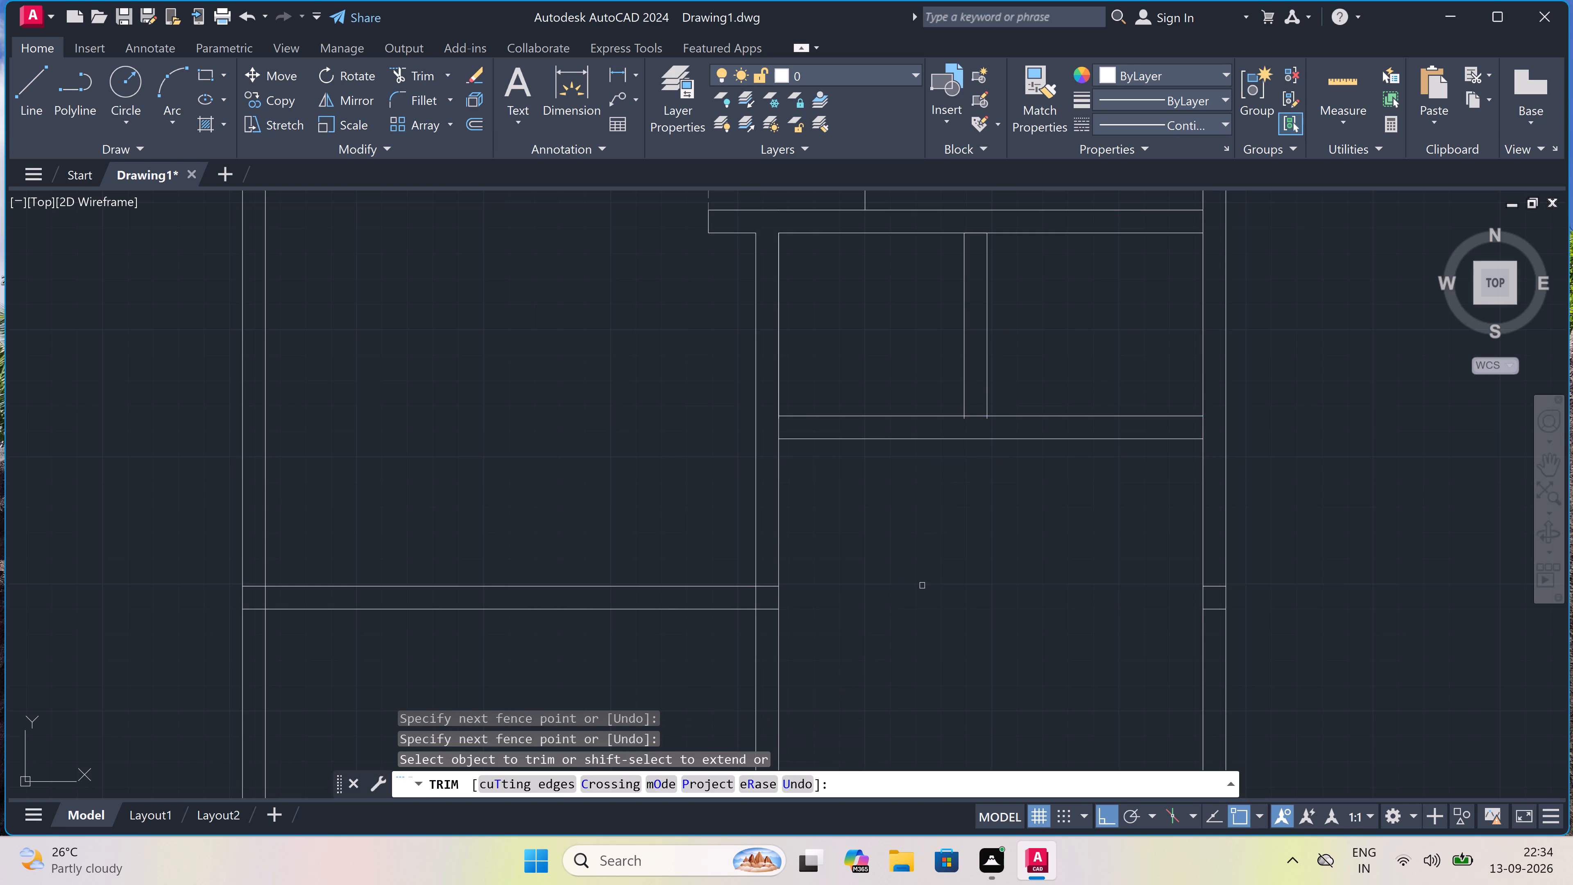
pyautogui.scroll(5, 977, 387)
pyautogui.scroll(4, 996, 499)
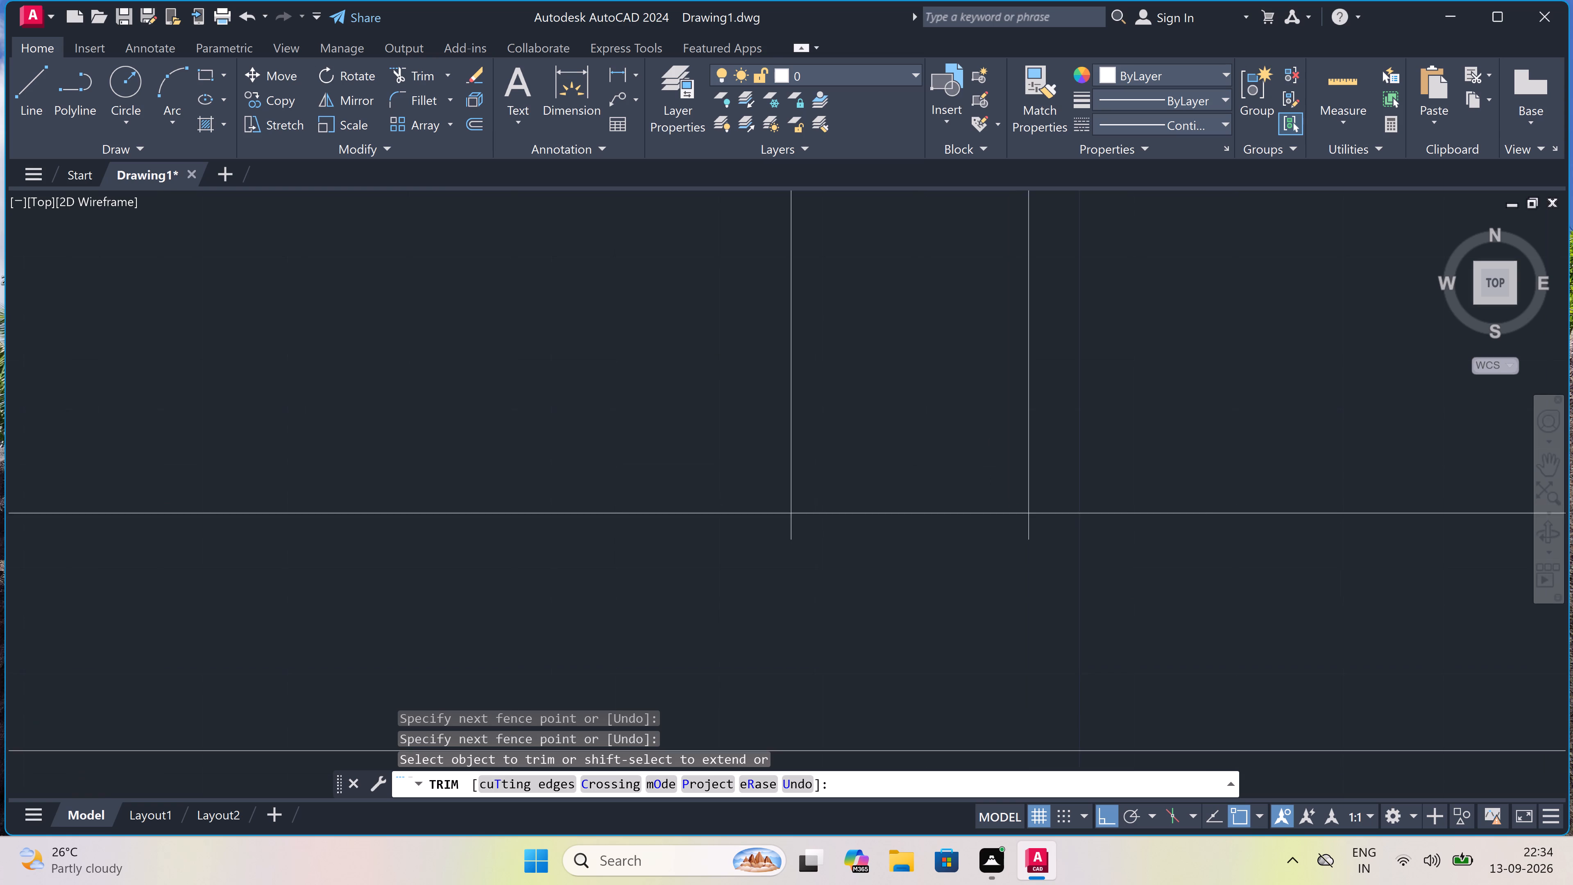
pyautogui.click(1099, 572)
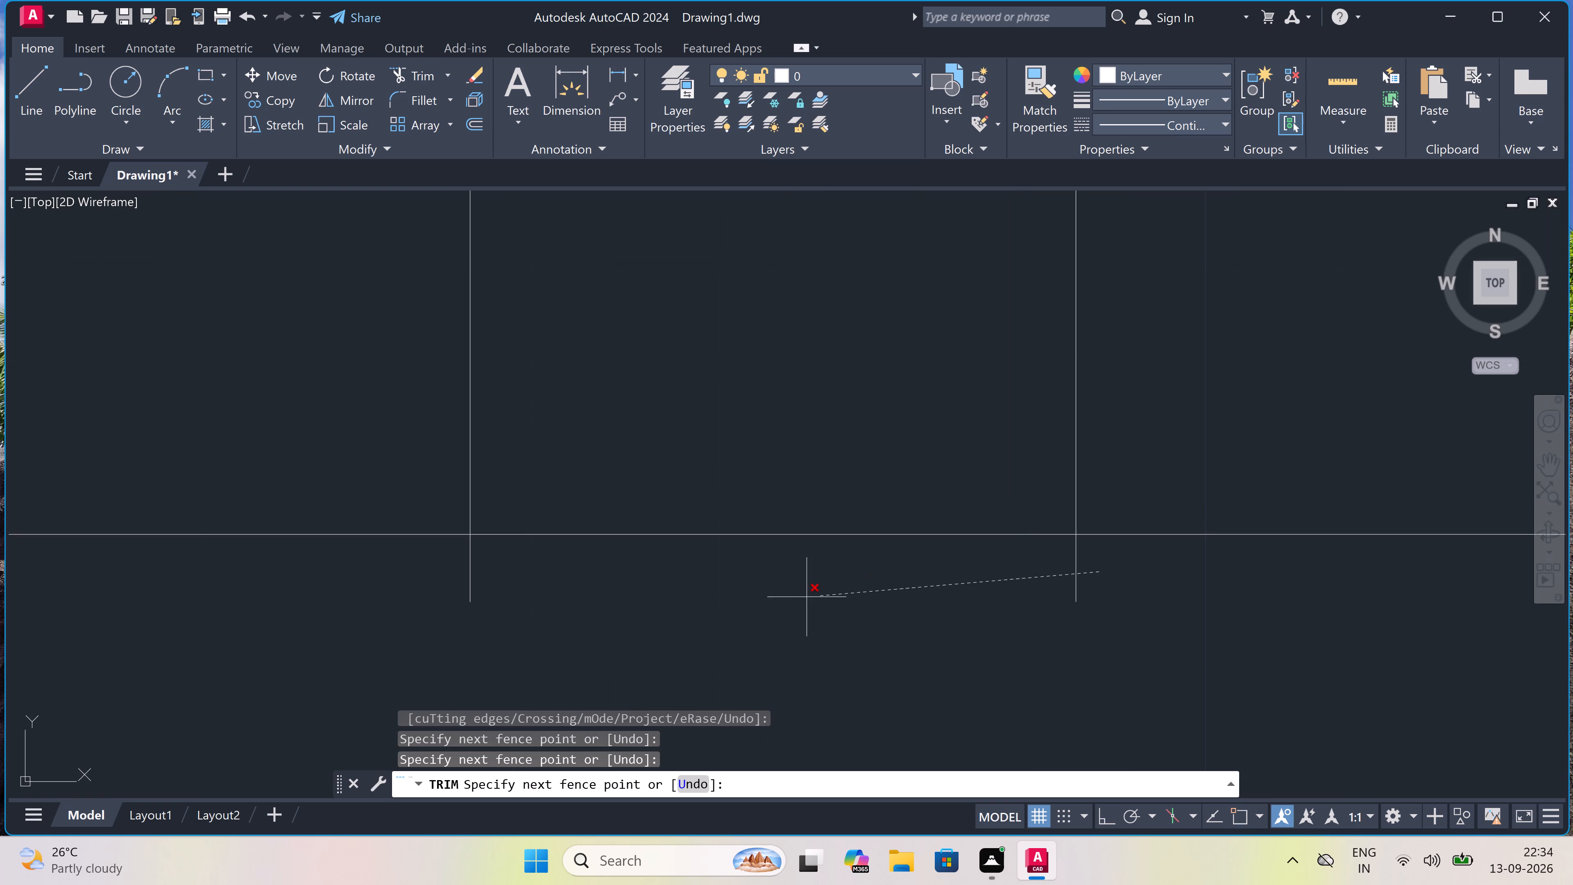
pyautogui.click(465, 562)
# Trim away the two leftover short horizontal segments inside the right exterior wall.
pyautogui.scroll(-3, 509, 563)
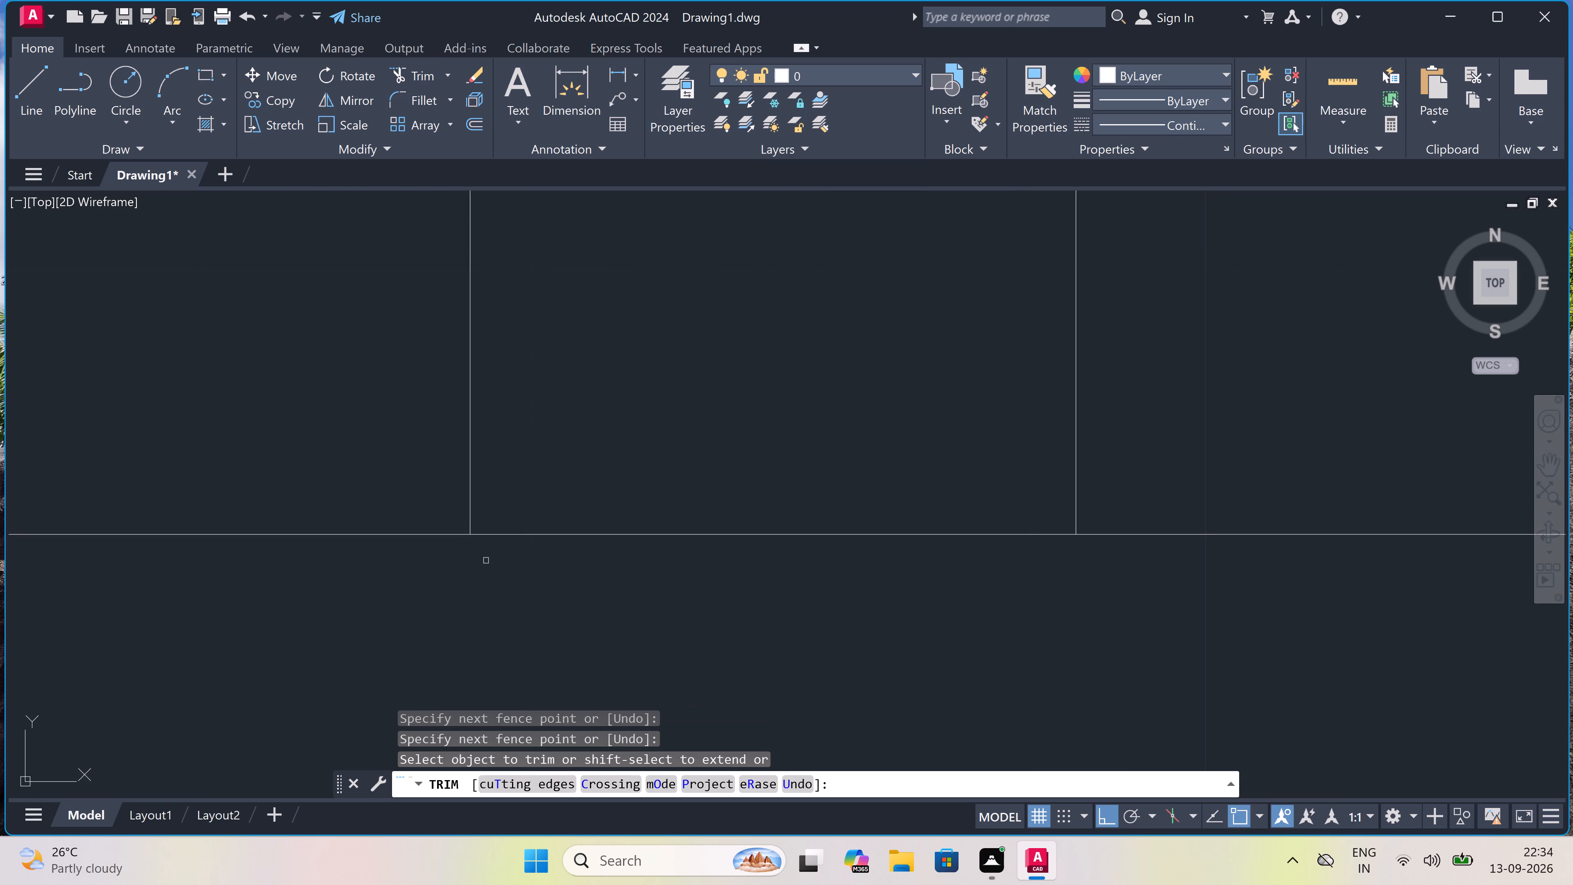
pyautogui.scroll(-8, 511, 565)
pyautogui.scroll(-3, 543, 575)
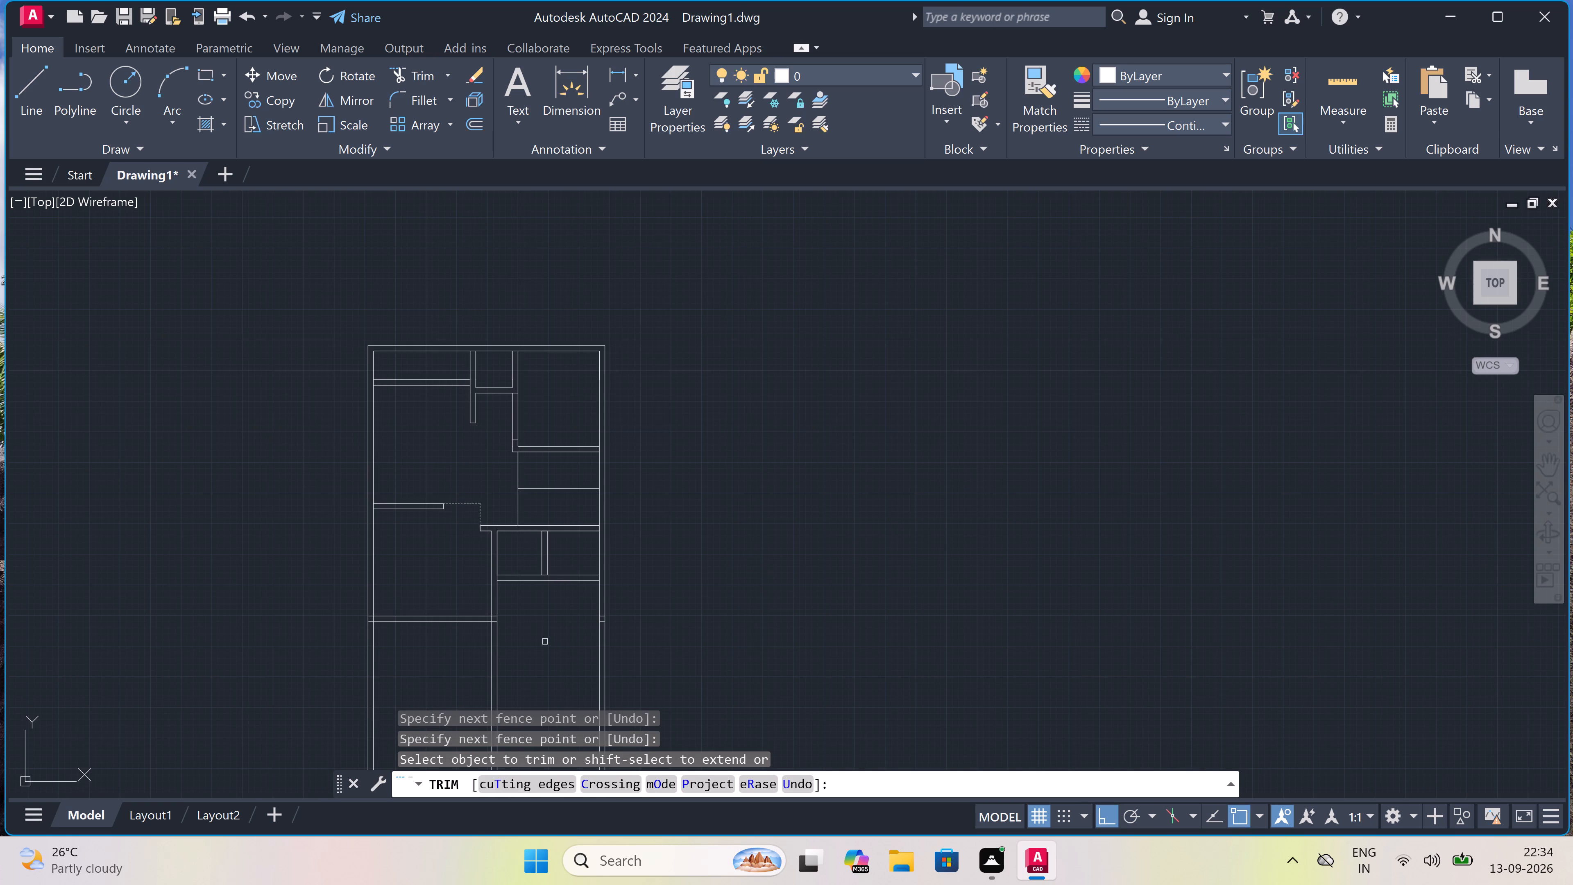
pyautogui.scroll(3, 613, 635)
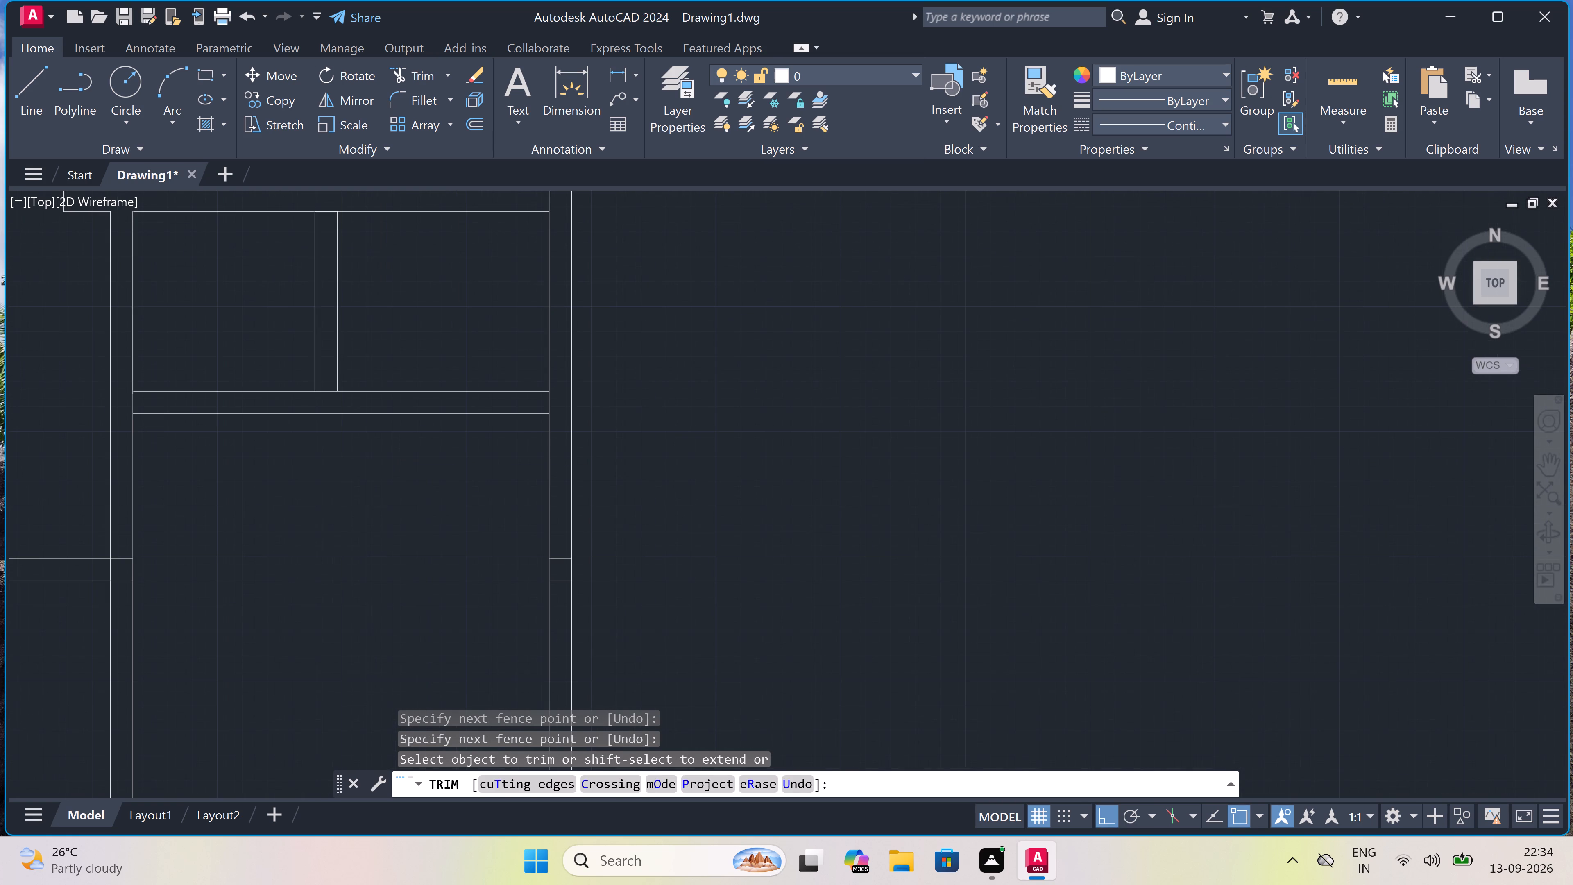
pyautogui.scroll(3, 550, 589)
pyautogui.click(558, 591)
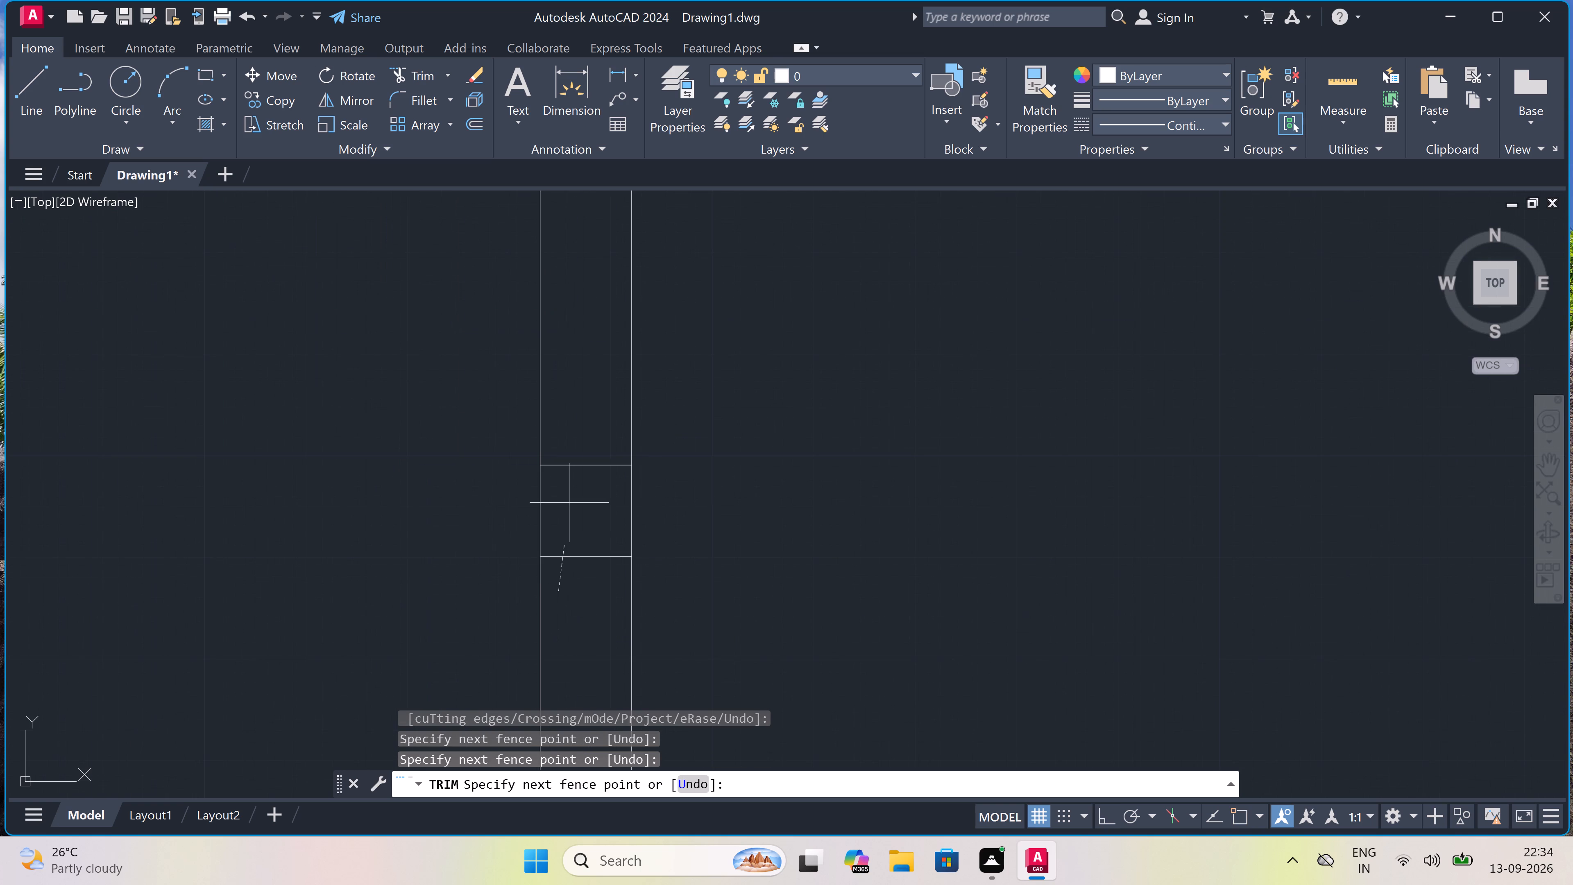
pyautogui.click(584, 429)
pyautogui.press('Escape')
# Offset the lower line of the wall beneath the small room 13'11" downward.
pyautogui.scroll(-1, 590, 427)
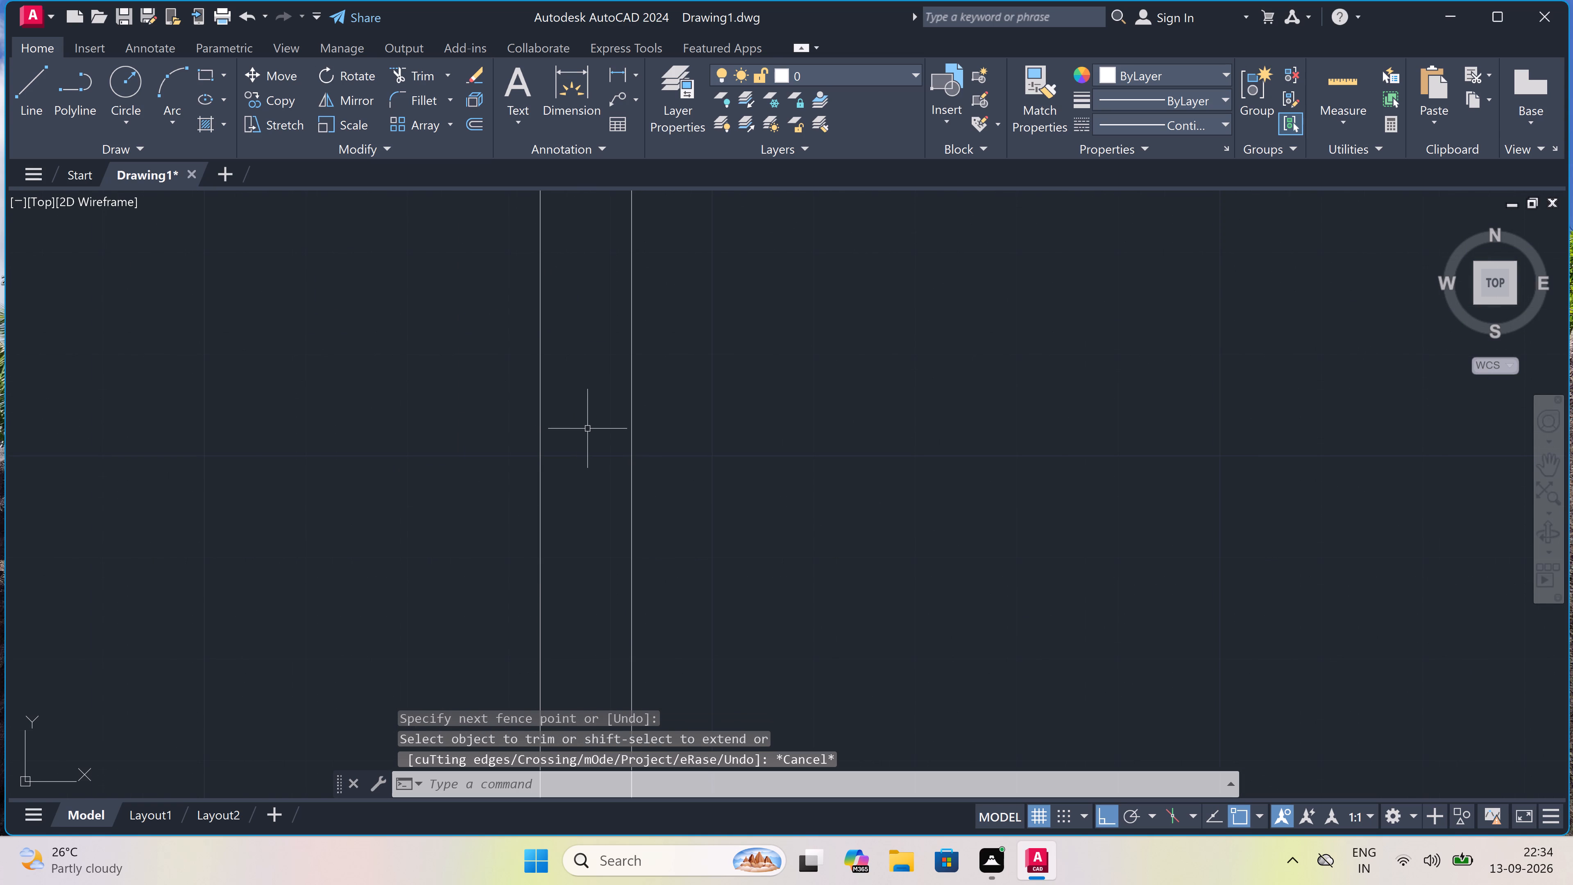
pyautogui.scroll(-5, 589, 427)
pyautogui.scroll(3, 444, 442)
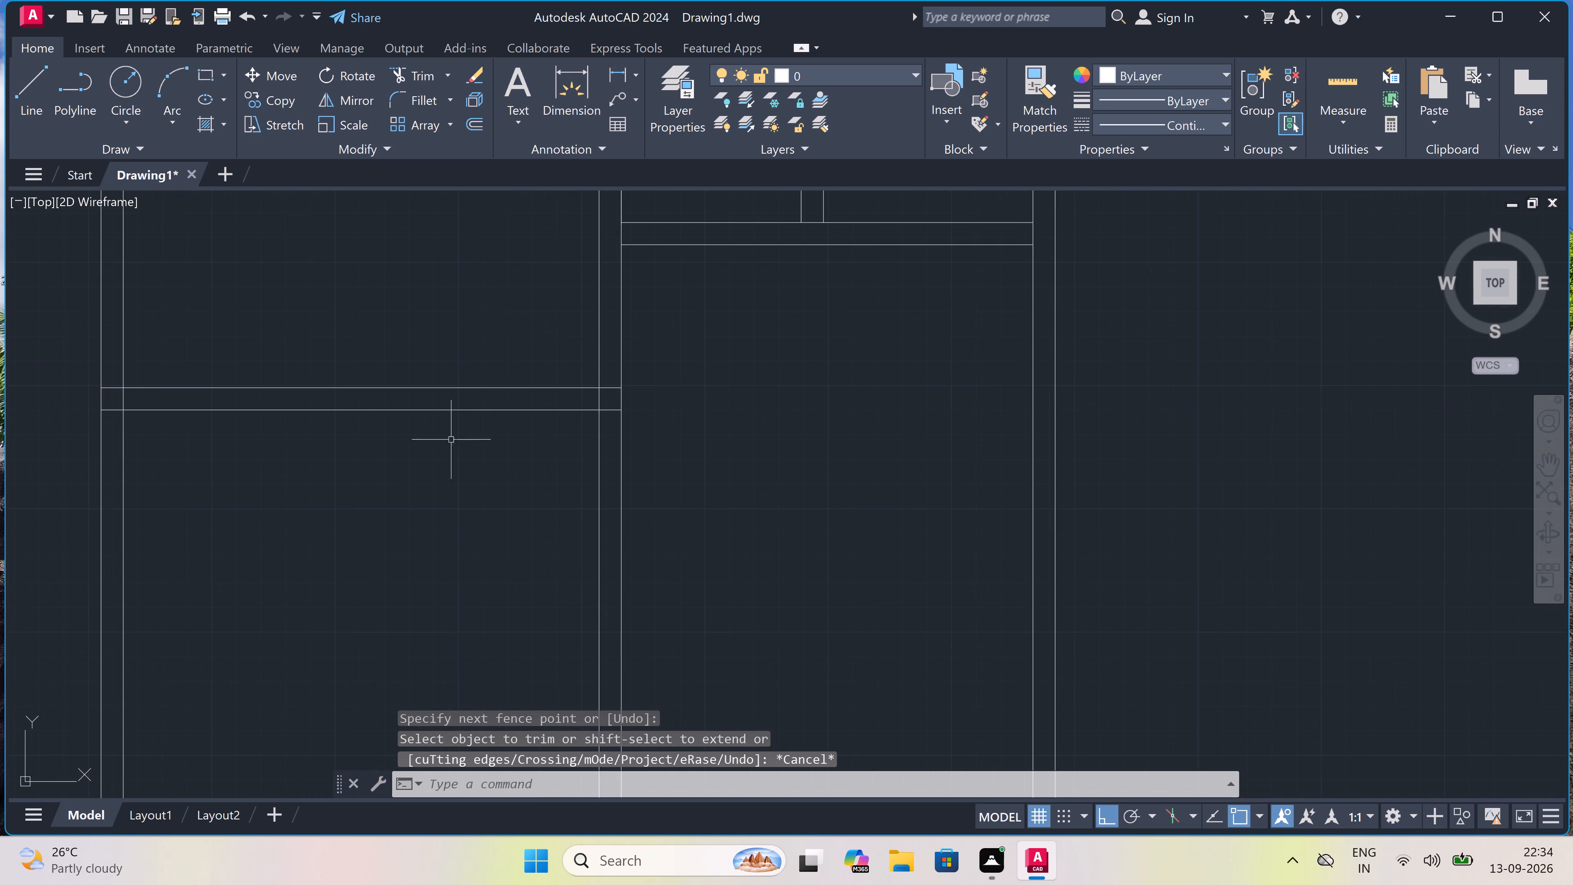
pyautogui.scroll(-1, 632, 373)
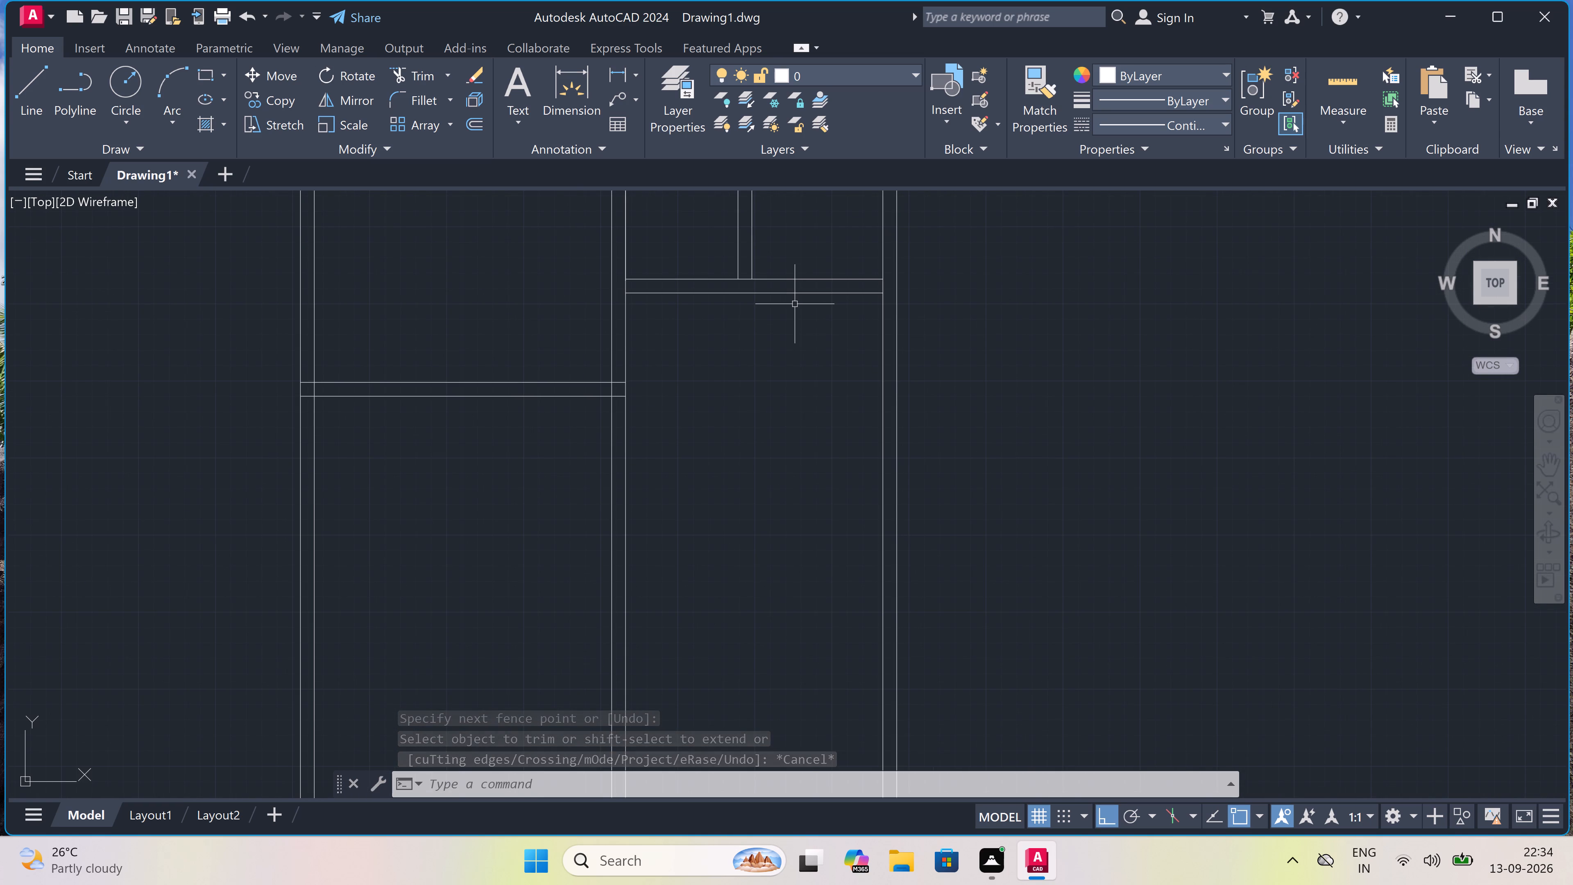
pyautogui.press('o')
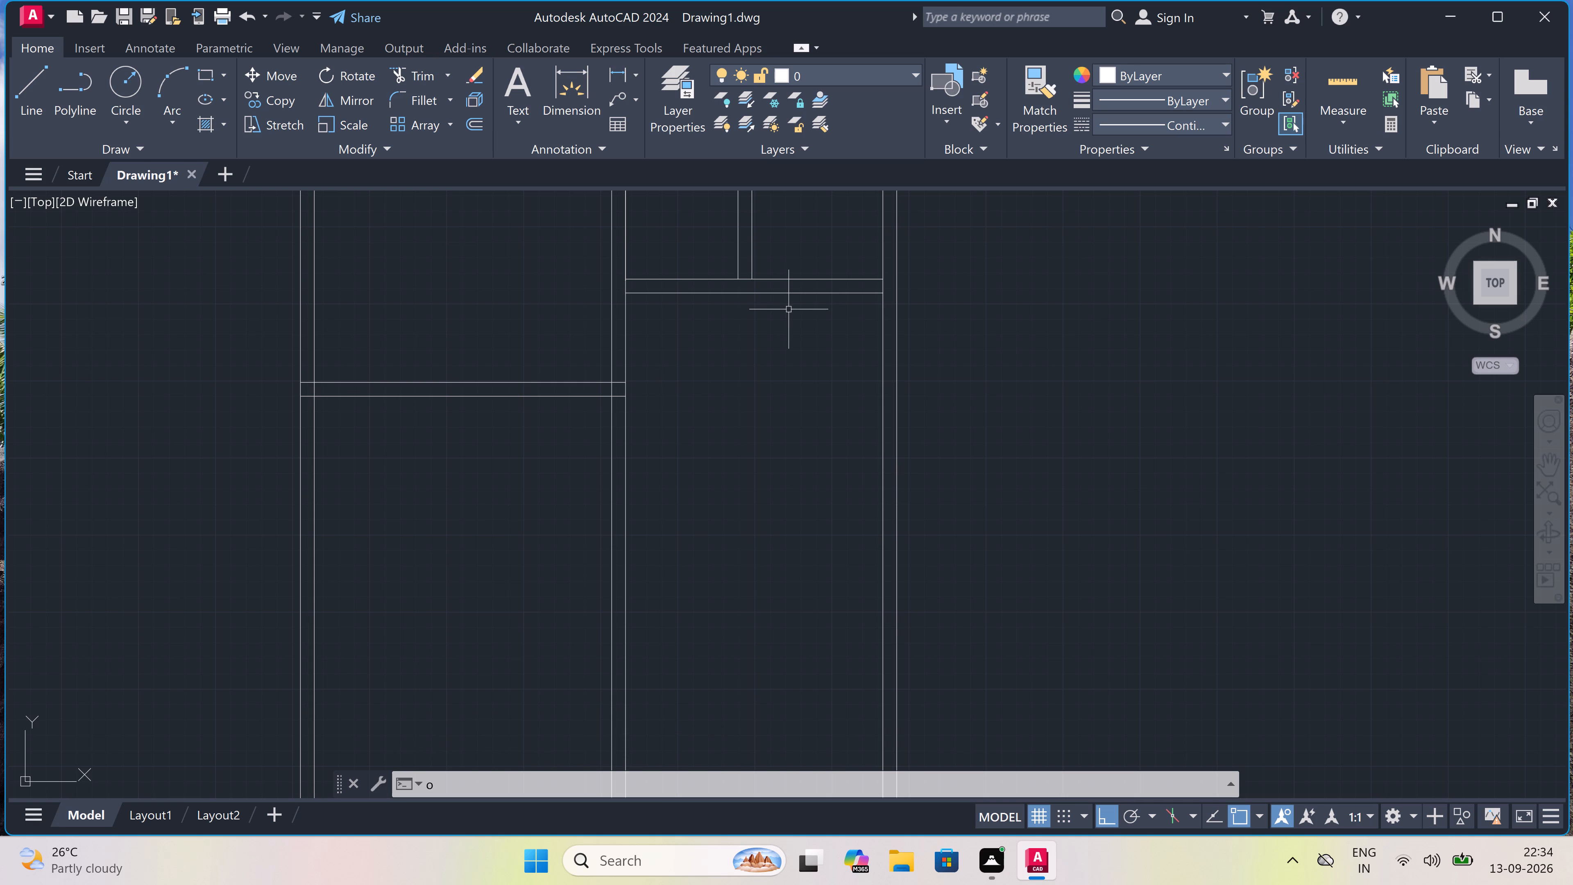
pyautogui.press('space')
pyautogui.moveTo(752, 298); pyautogui.dragTo(743, 372)
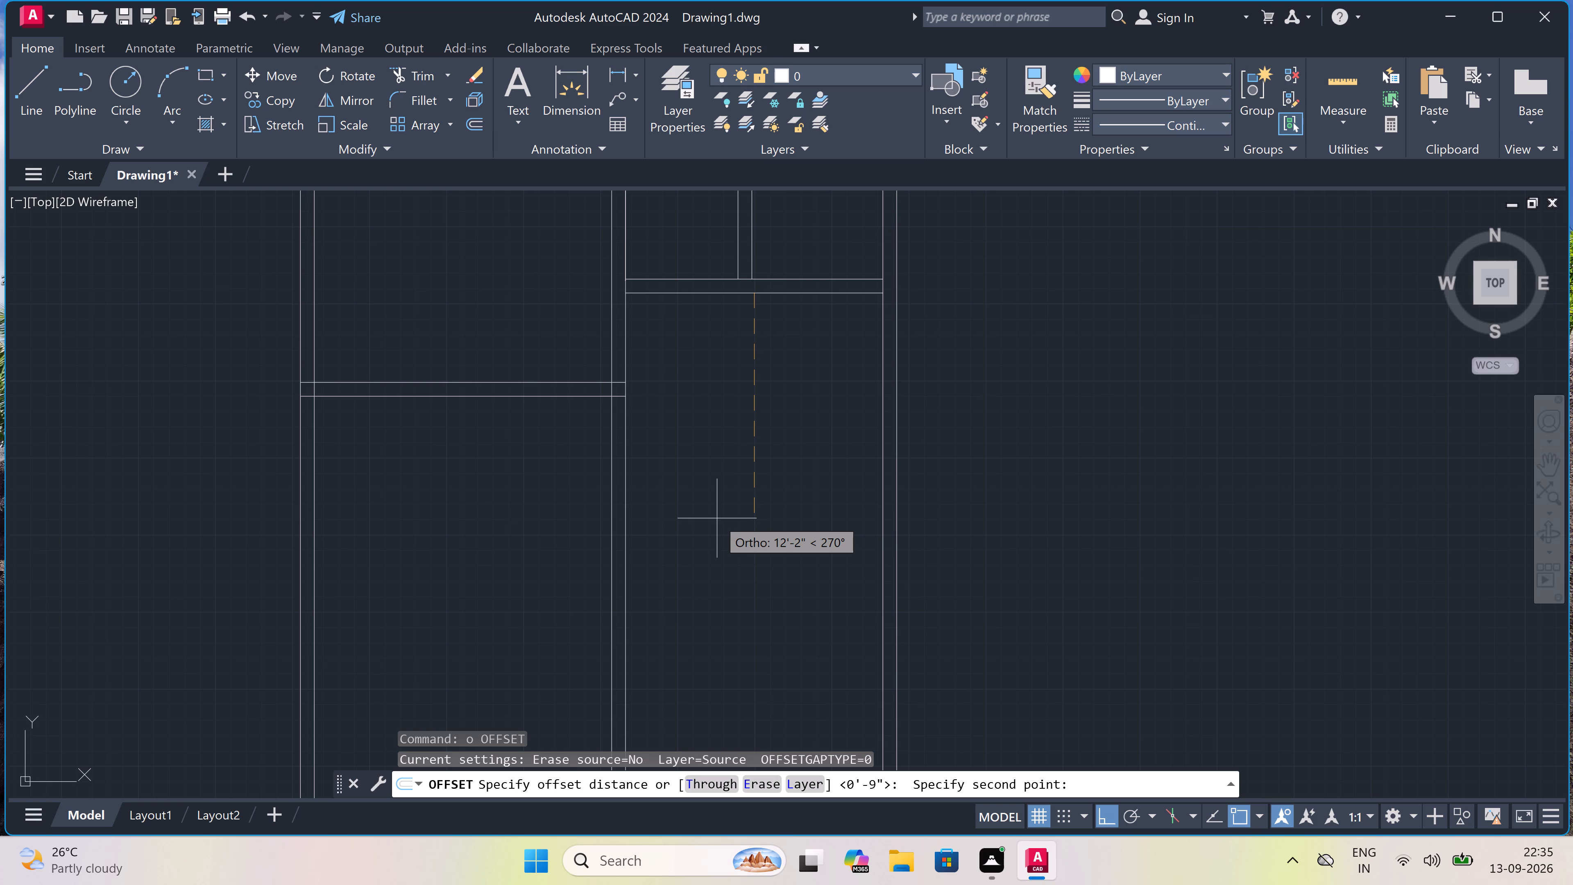
pyautogui.write('13')
pyautogui.press("'")
pyautogui.write('11')
pyautogui.hotkey('shift', '"')
pyautogui.press('space')
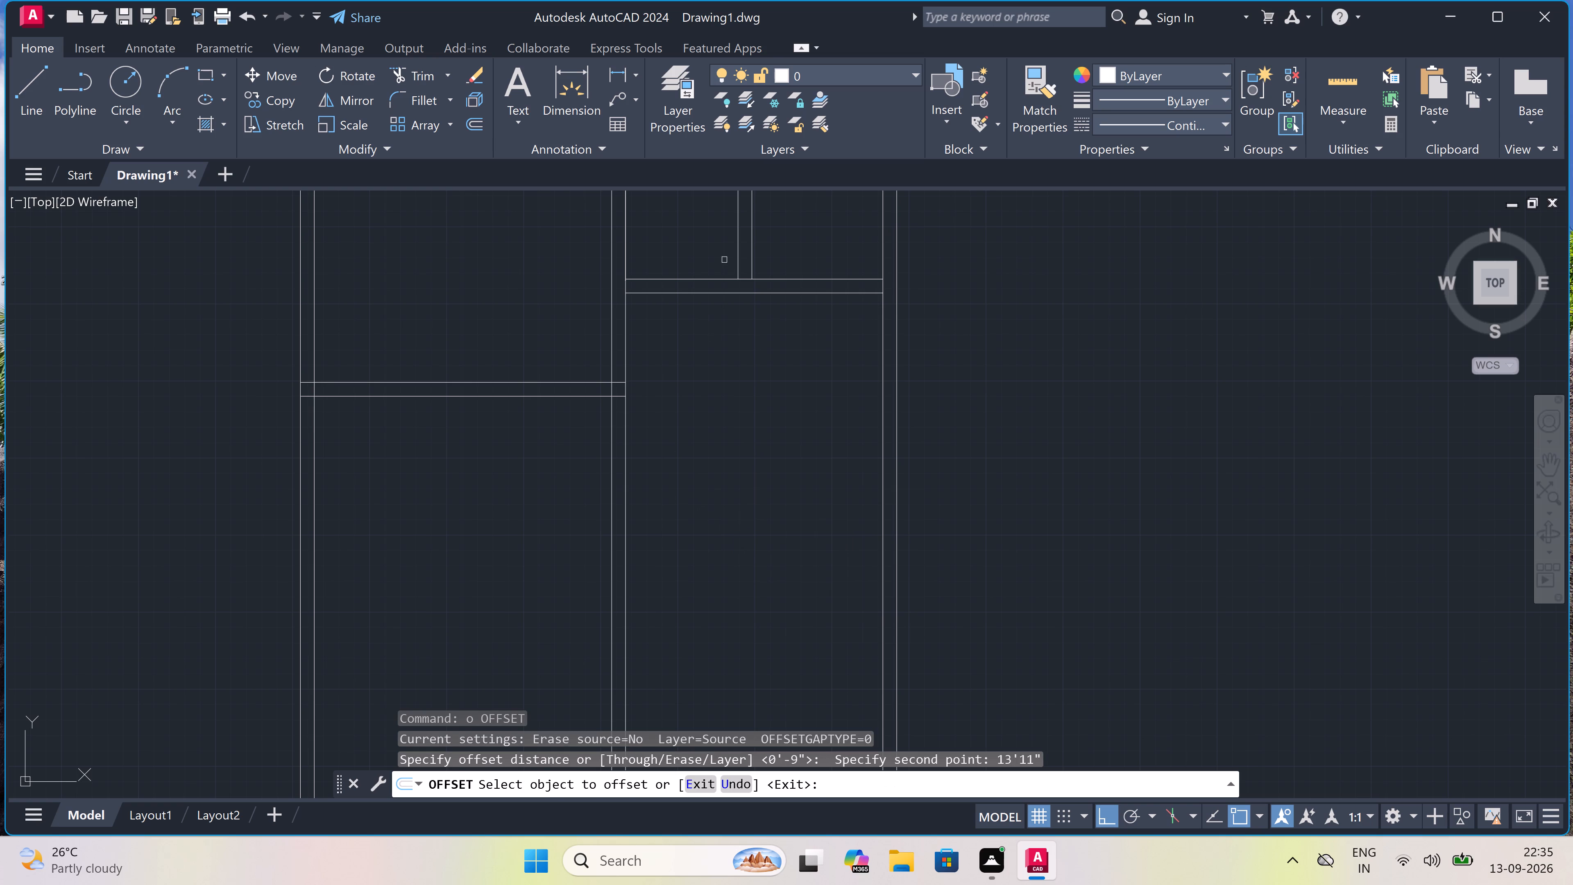
pyautogui.moveTo(717, 292); pyautogui.dragTo(716, 348)
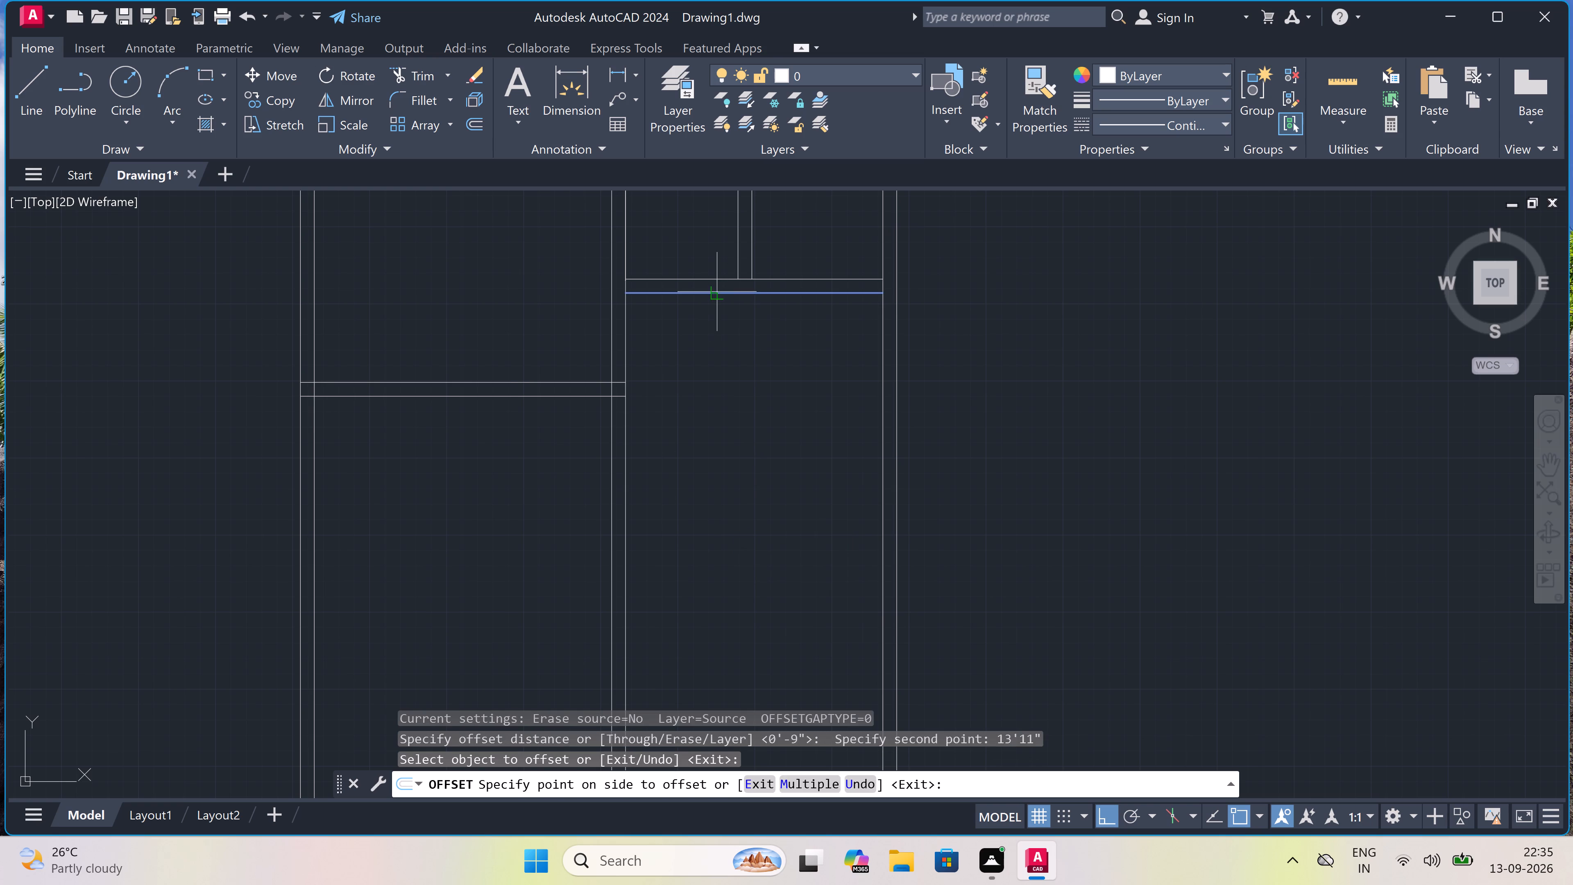
pyautogui.click(709, 426)
pyautogui.press('Escape')
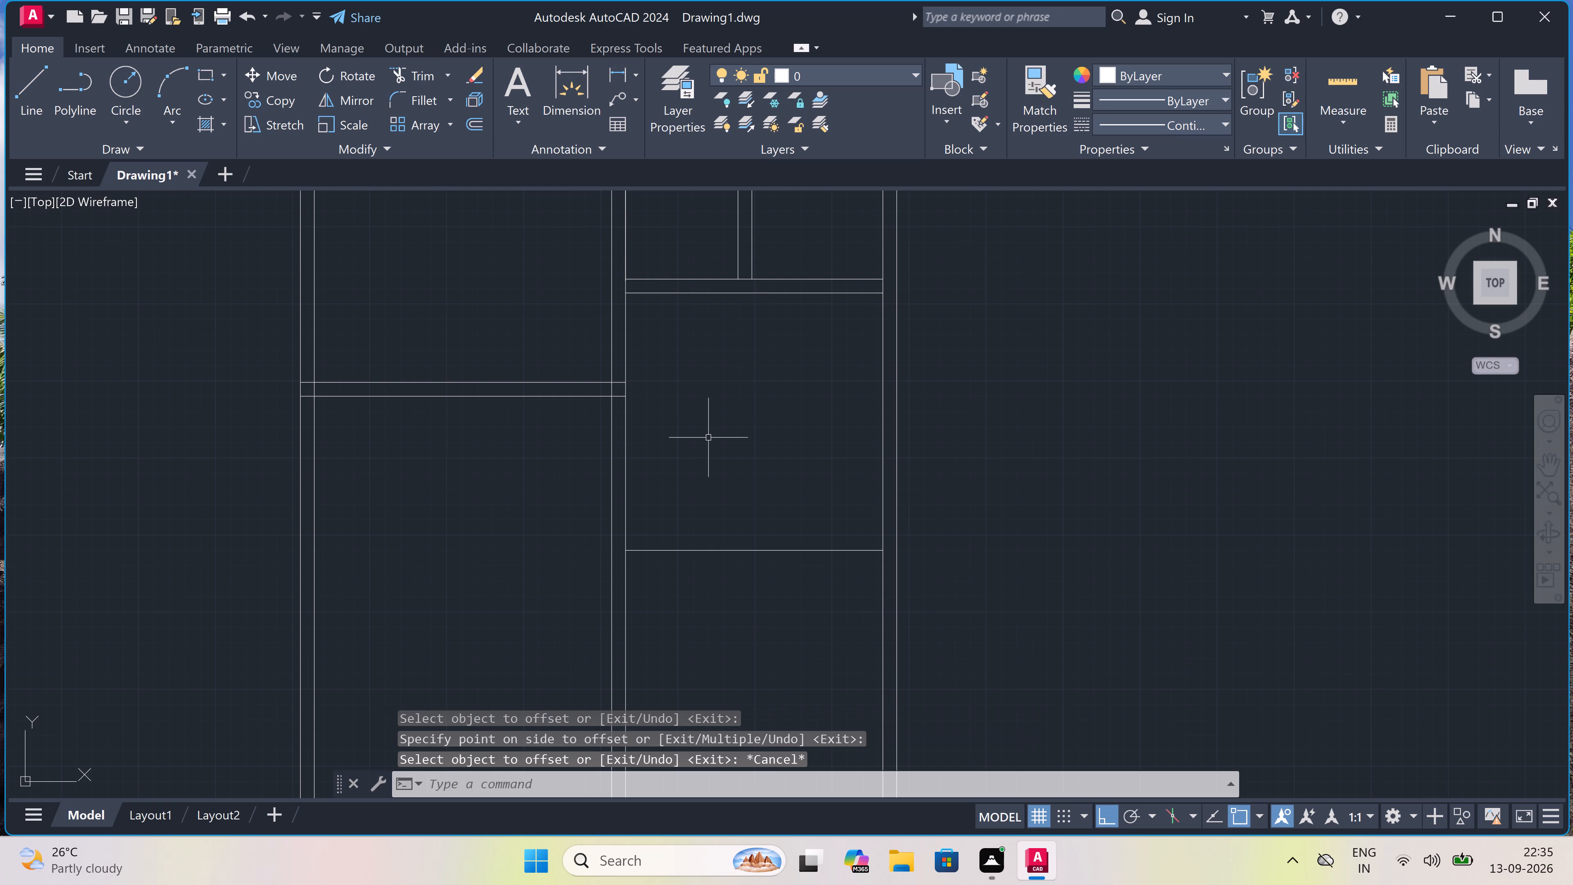
# Offset the new horizontal line 9" downward to form the wall thickness.
pyautogui.write('o')
pyautogui.press('space')
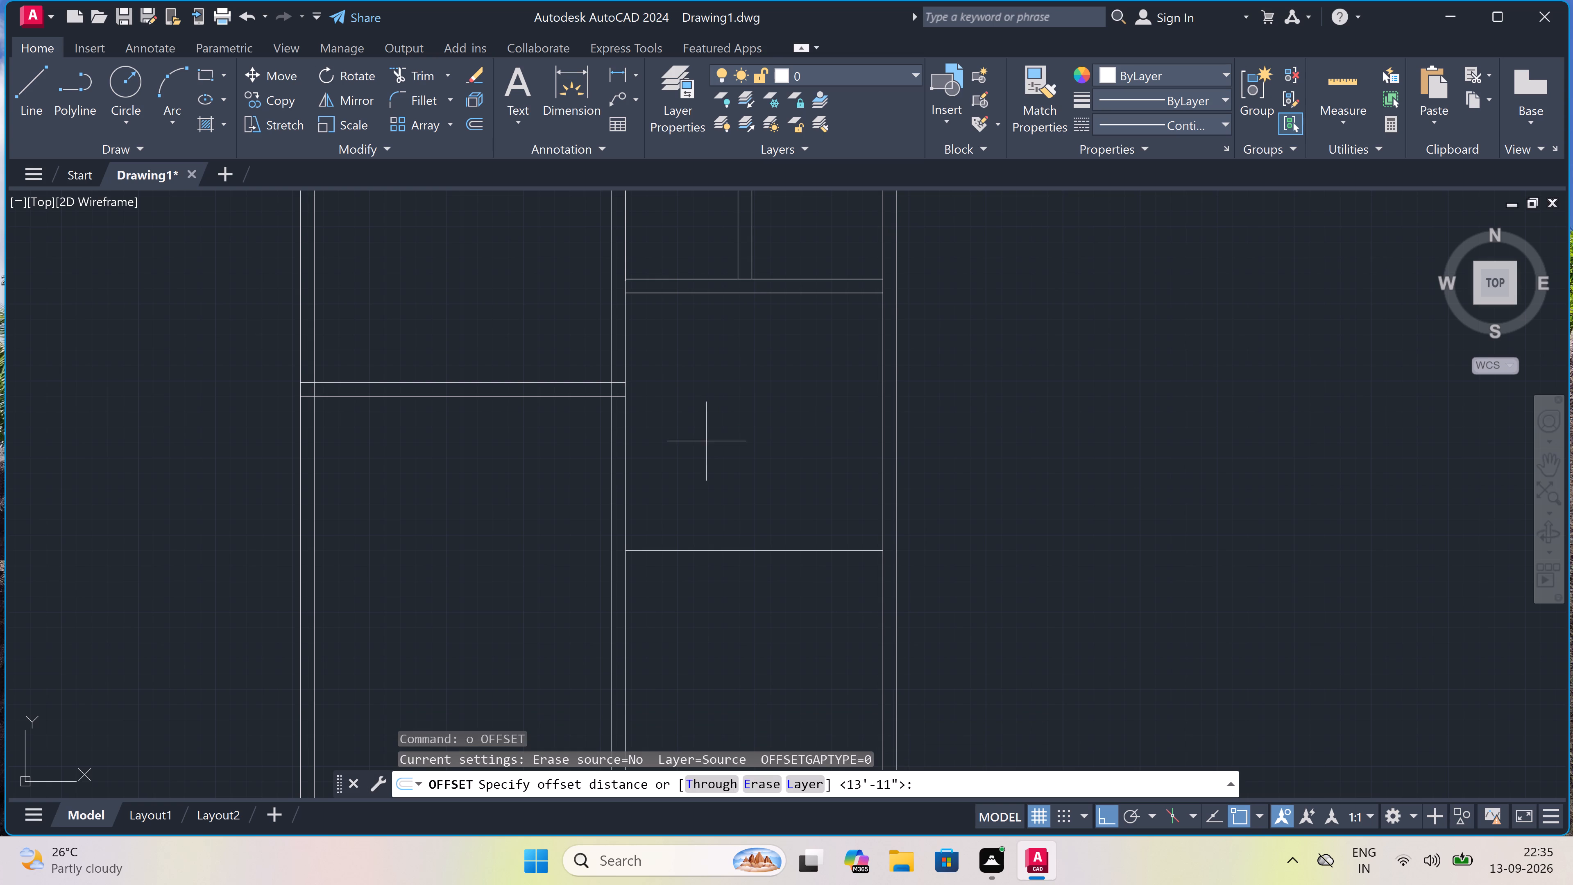
pyautogui.click(740, 555)
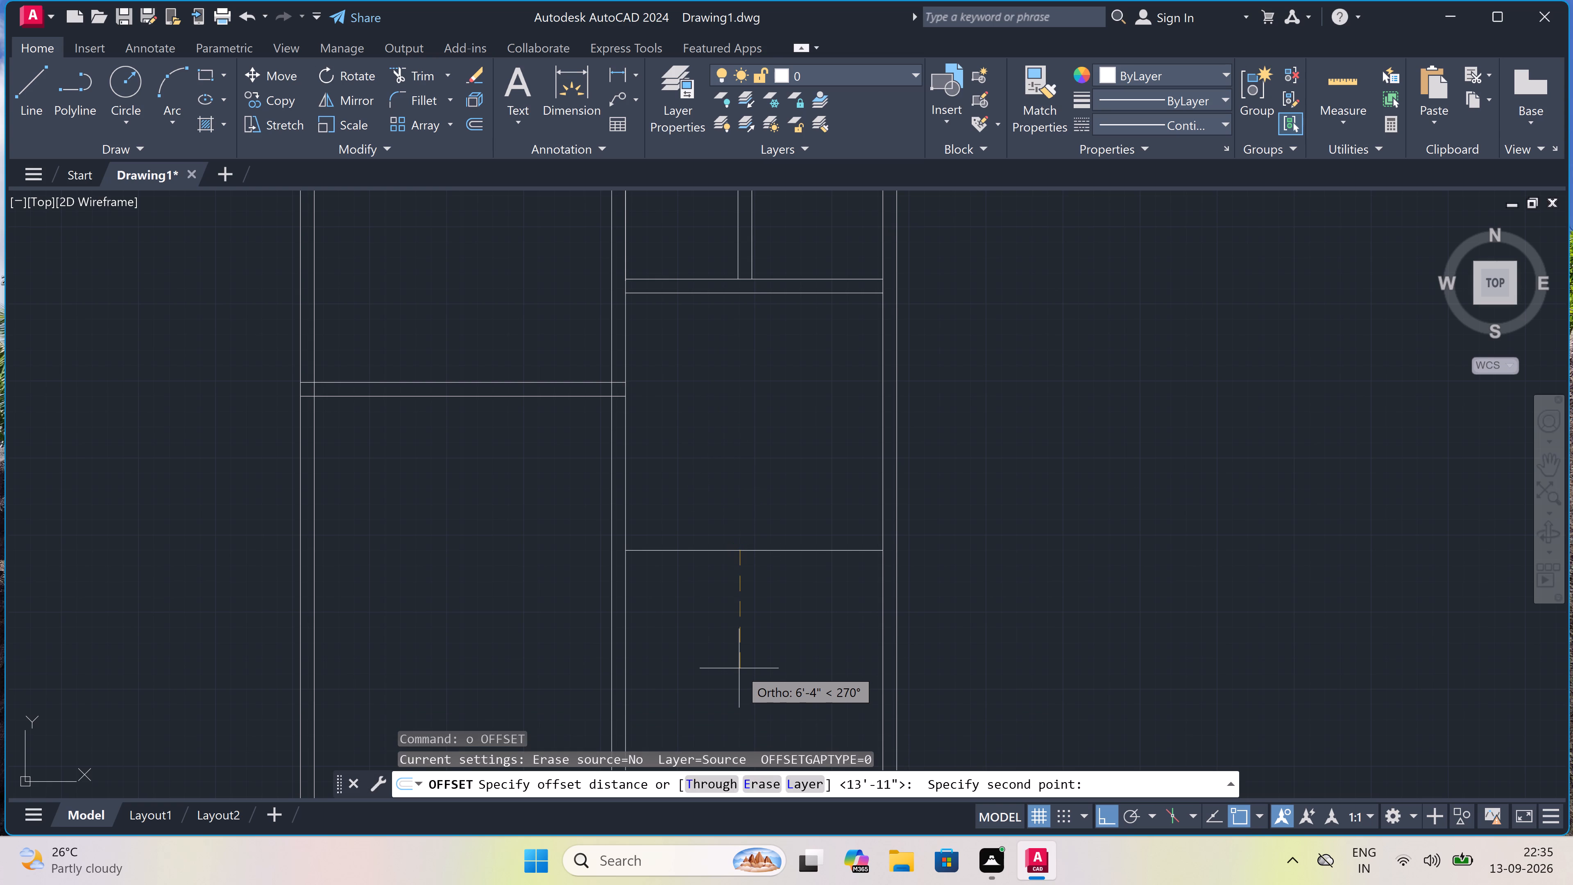
pyautogui.press('9')
pyautogui.write('"')
pyautogui.press('space')
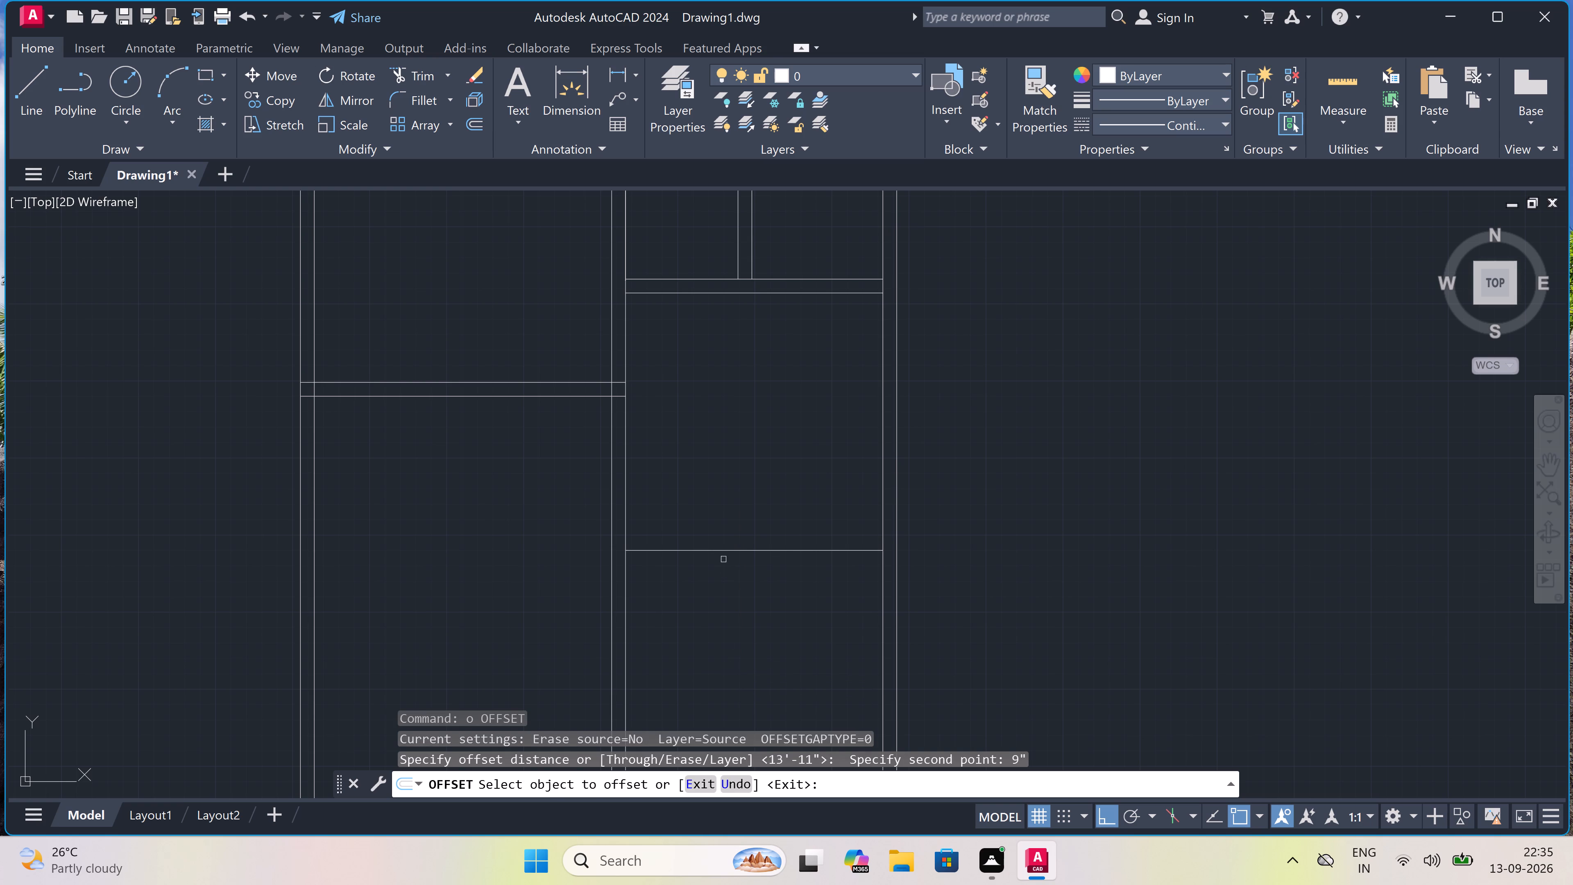
pyautogui.moveTo(718, 551); pyautogui.dragTo(716, 560)
pyautogui.click(715, 590)
pyautogui.press('Escape')
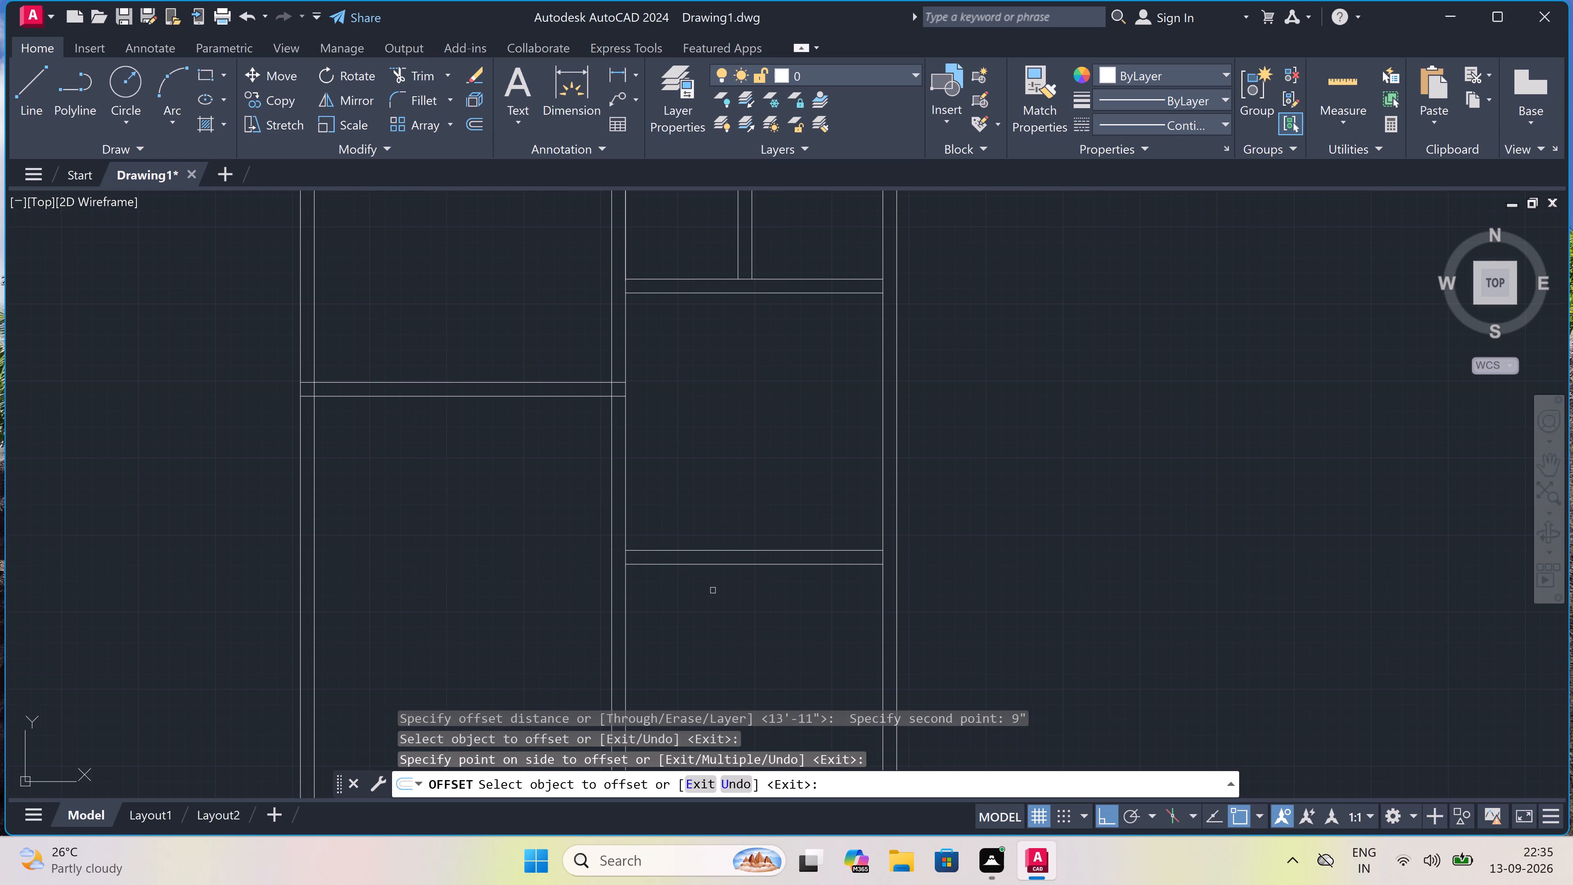
# Extend both lines of the new horizontal wall to the exterior wall's outer face and the vertical partition's left face.
pyautogui.write('ex')
pyautogui.press('space')
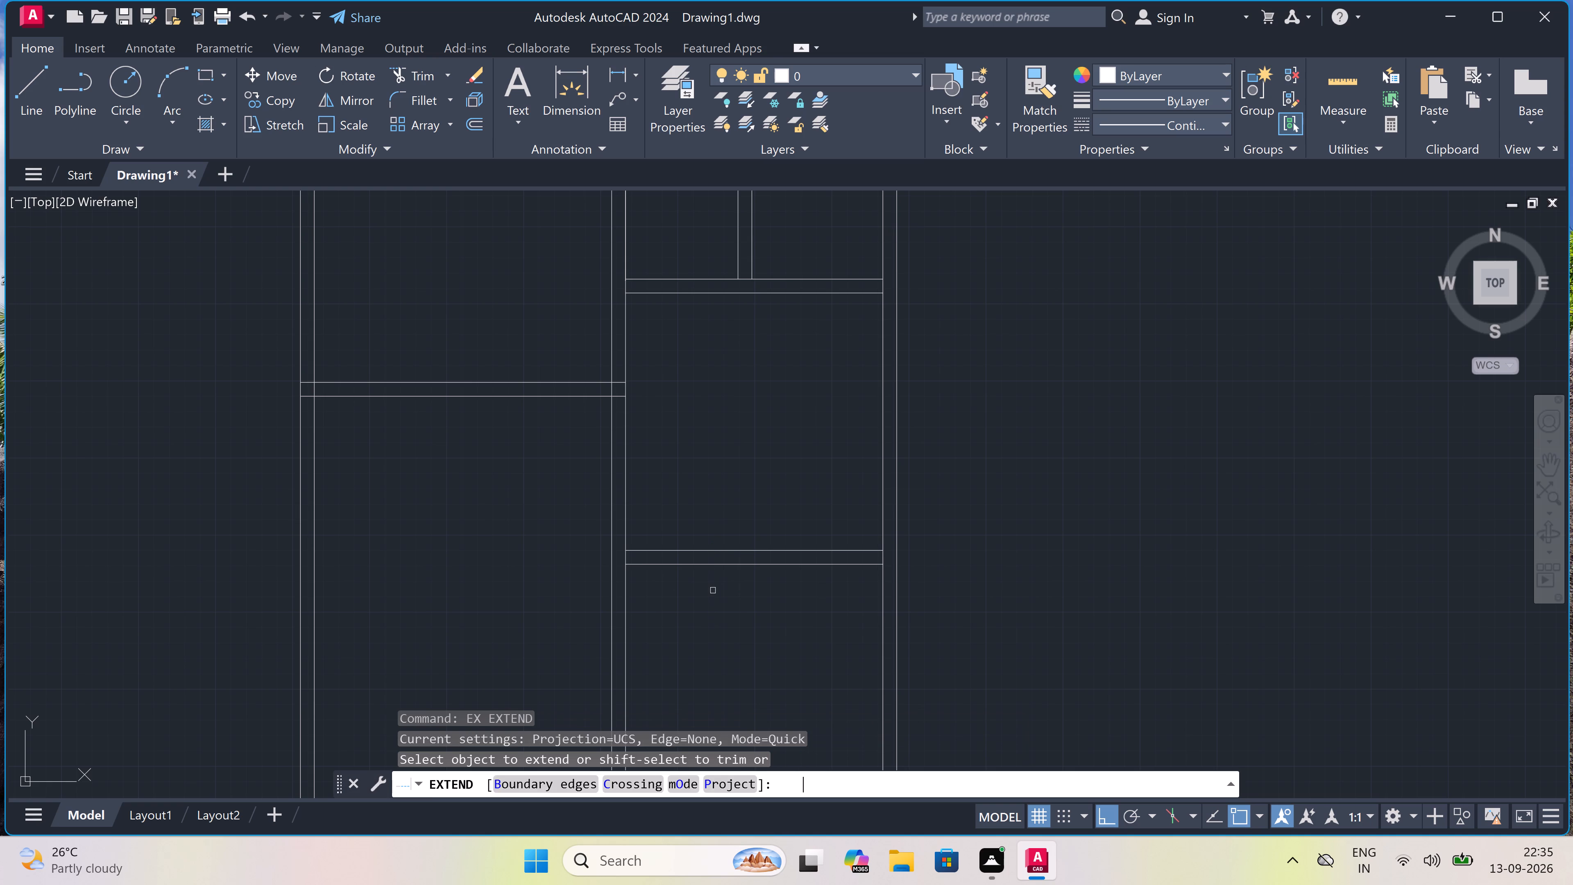
pyautogui.click(853, 624)
pyautogui.click(771, 500)
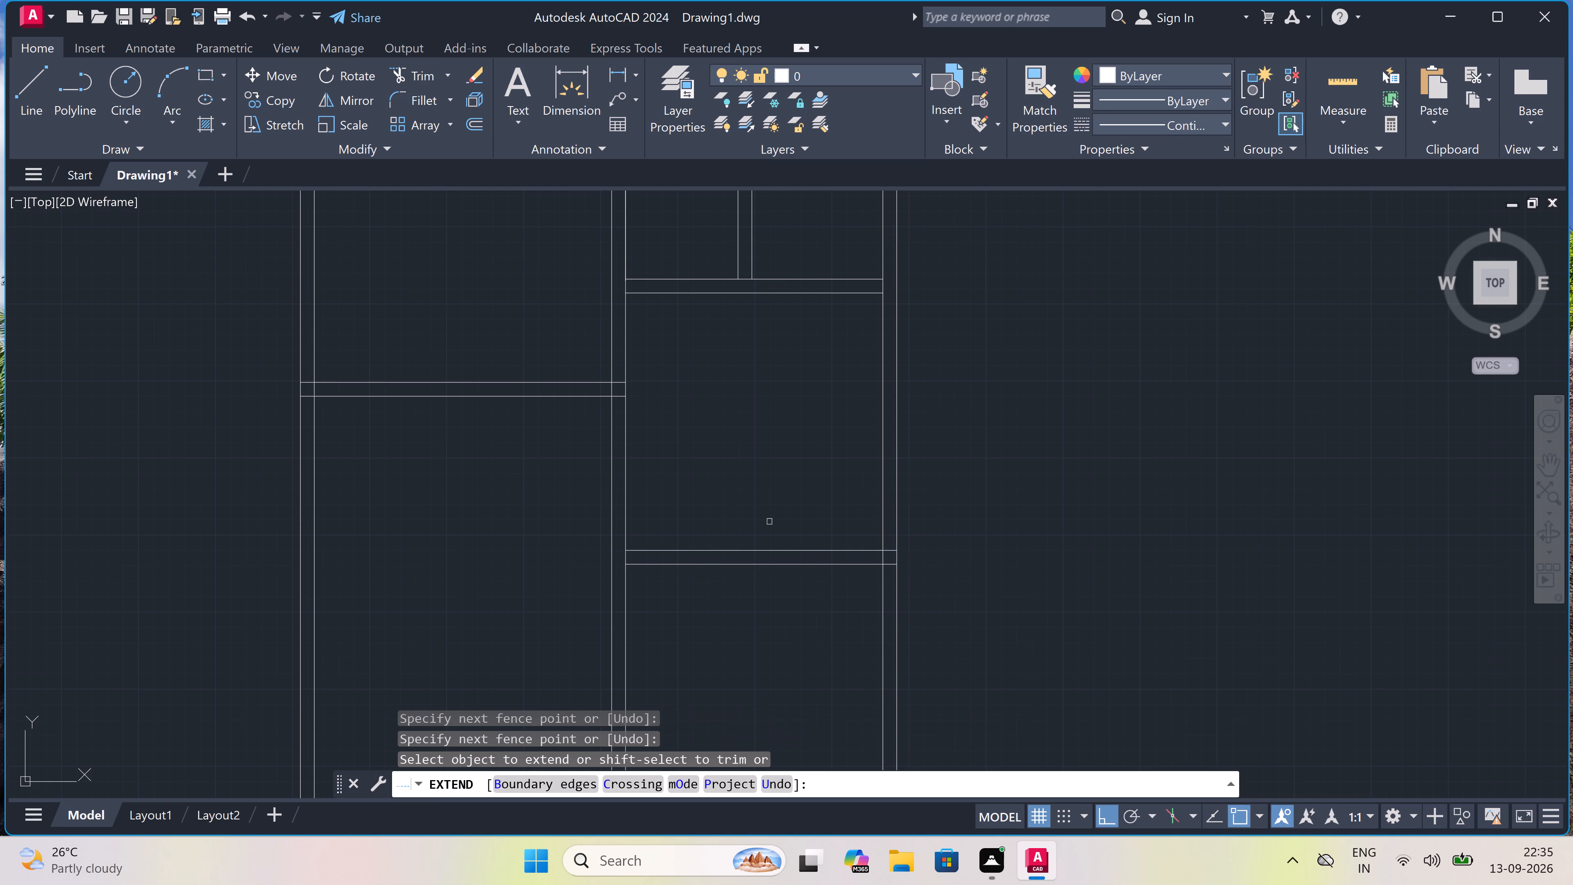
pyautogui.moveTo(734, 629); pyautogui.dragTo(732, 623)
pyautogui.click(639, 506)
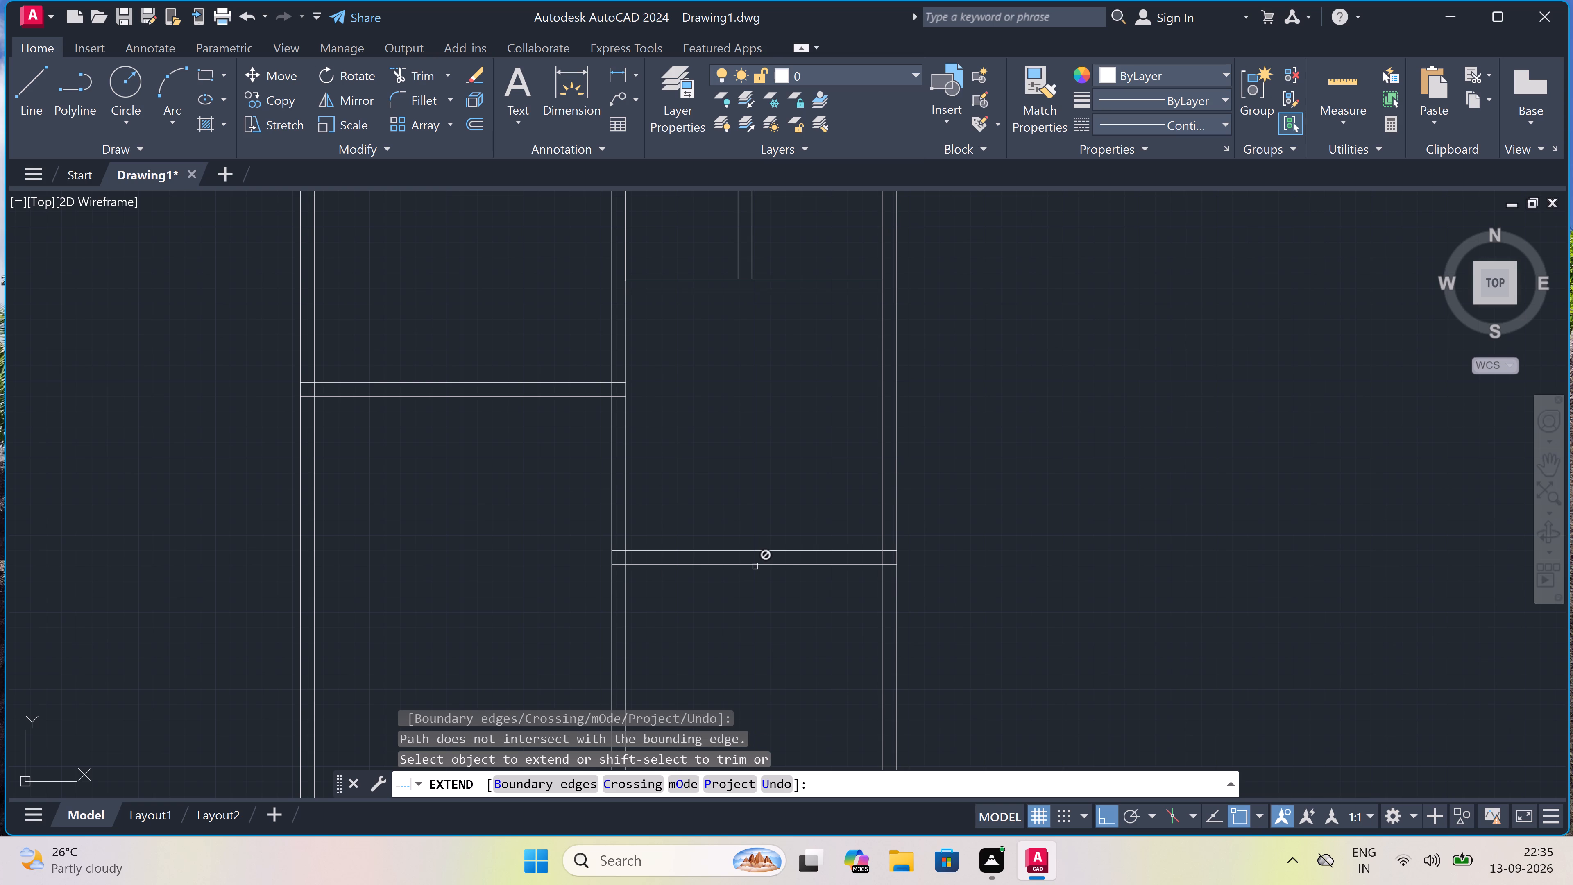
pyautogui.press('Escape')
# Draw two short horizontal jamb lines across the small room's left vertical wall, one near its top and one lower down.
pyautogui.scroll(-2, 755, 566)
pyautogui.scroll(1, 701, 496)
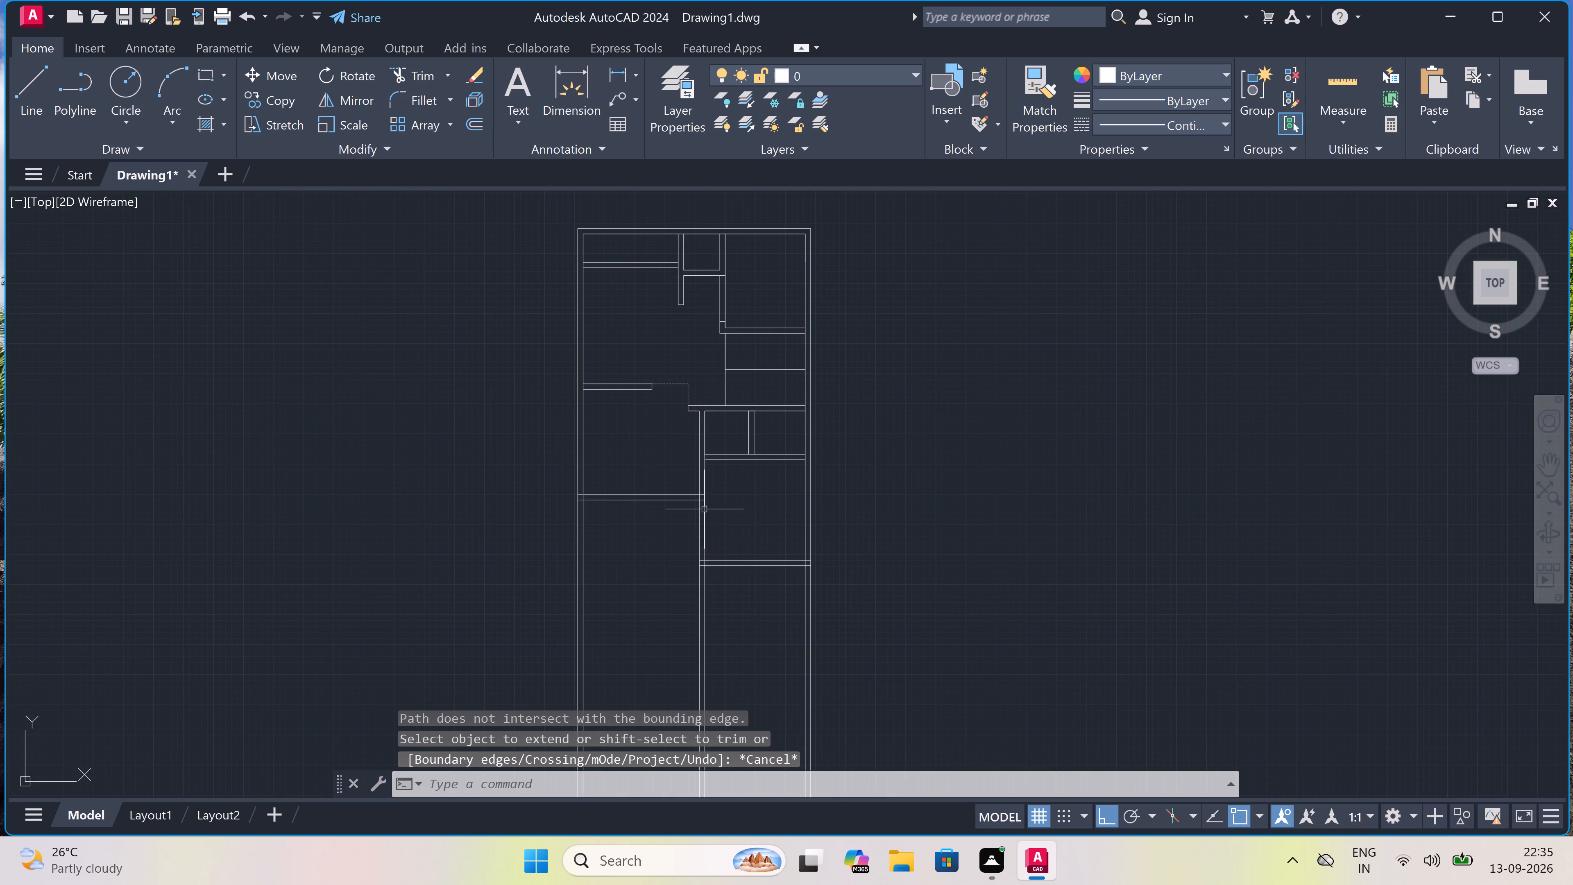
pyautogui.scroll(2, 701, 496)
pyautogui.scroll(-3, 721, 461)
pyautogui.scroll(2, 749, 428)
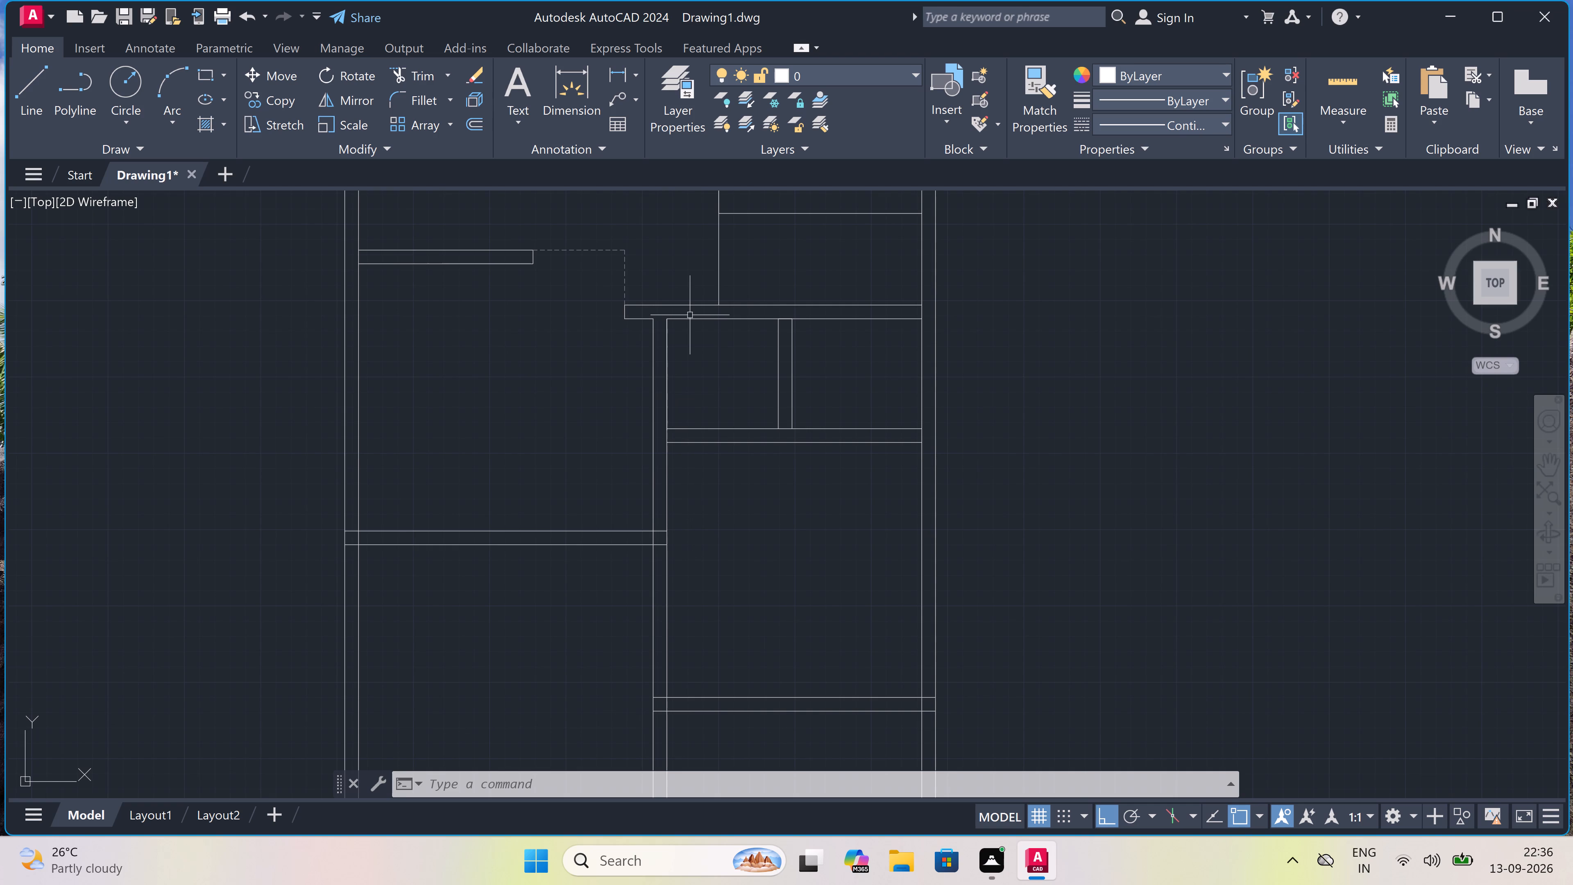
pyautogui.scroll(2, 690, 315)
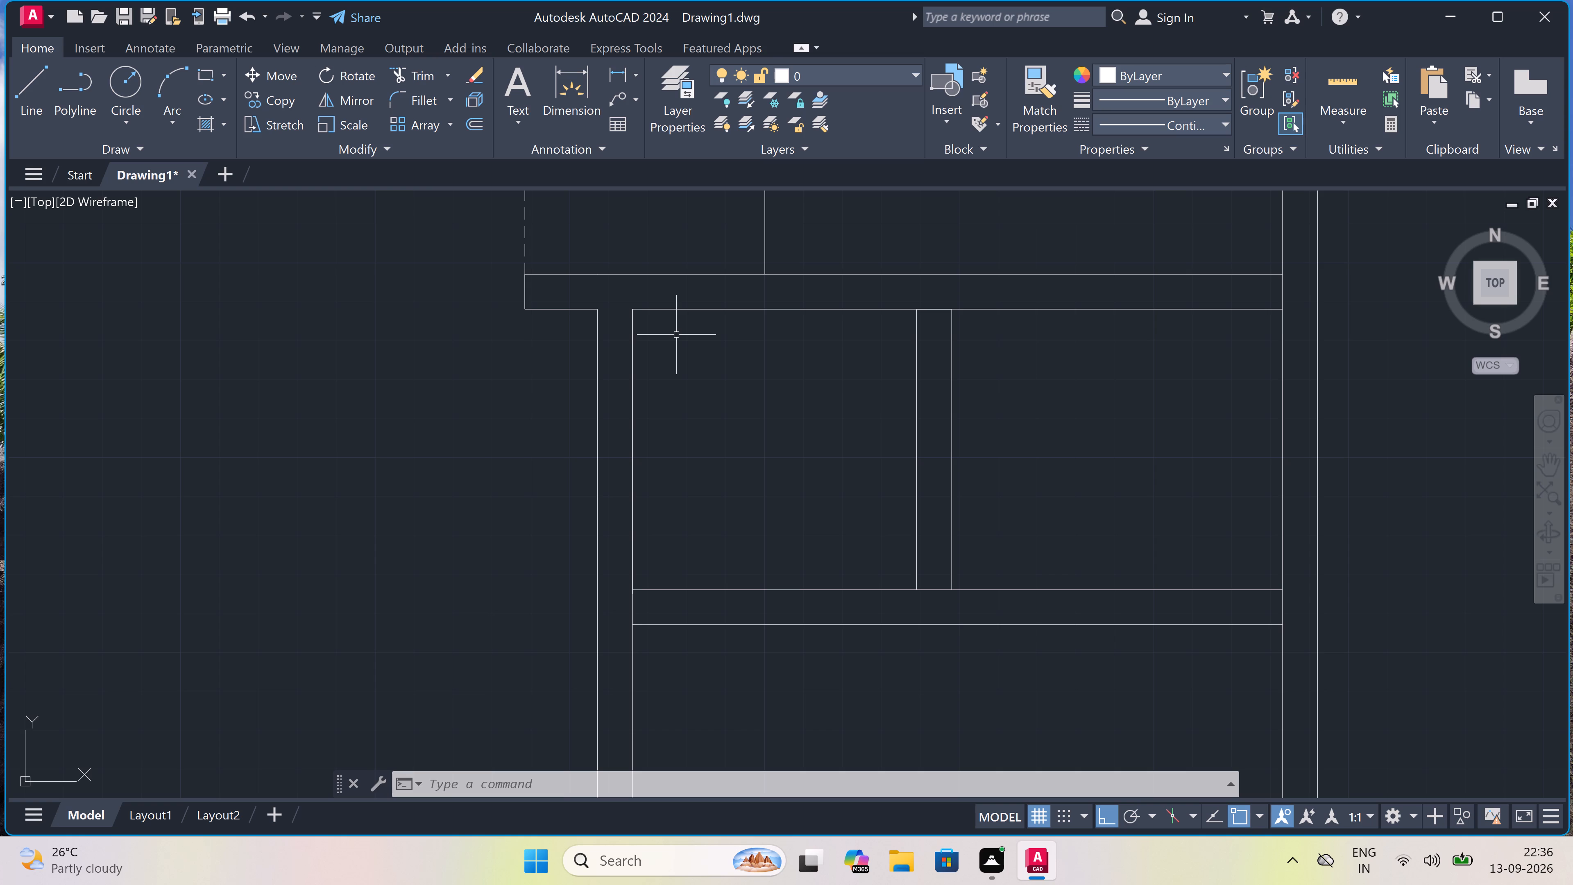
pyautogui.write('l')
pyautogui.press('space')
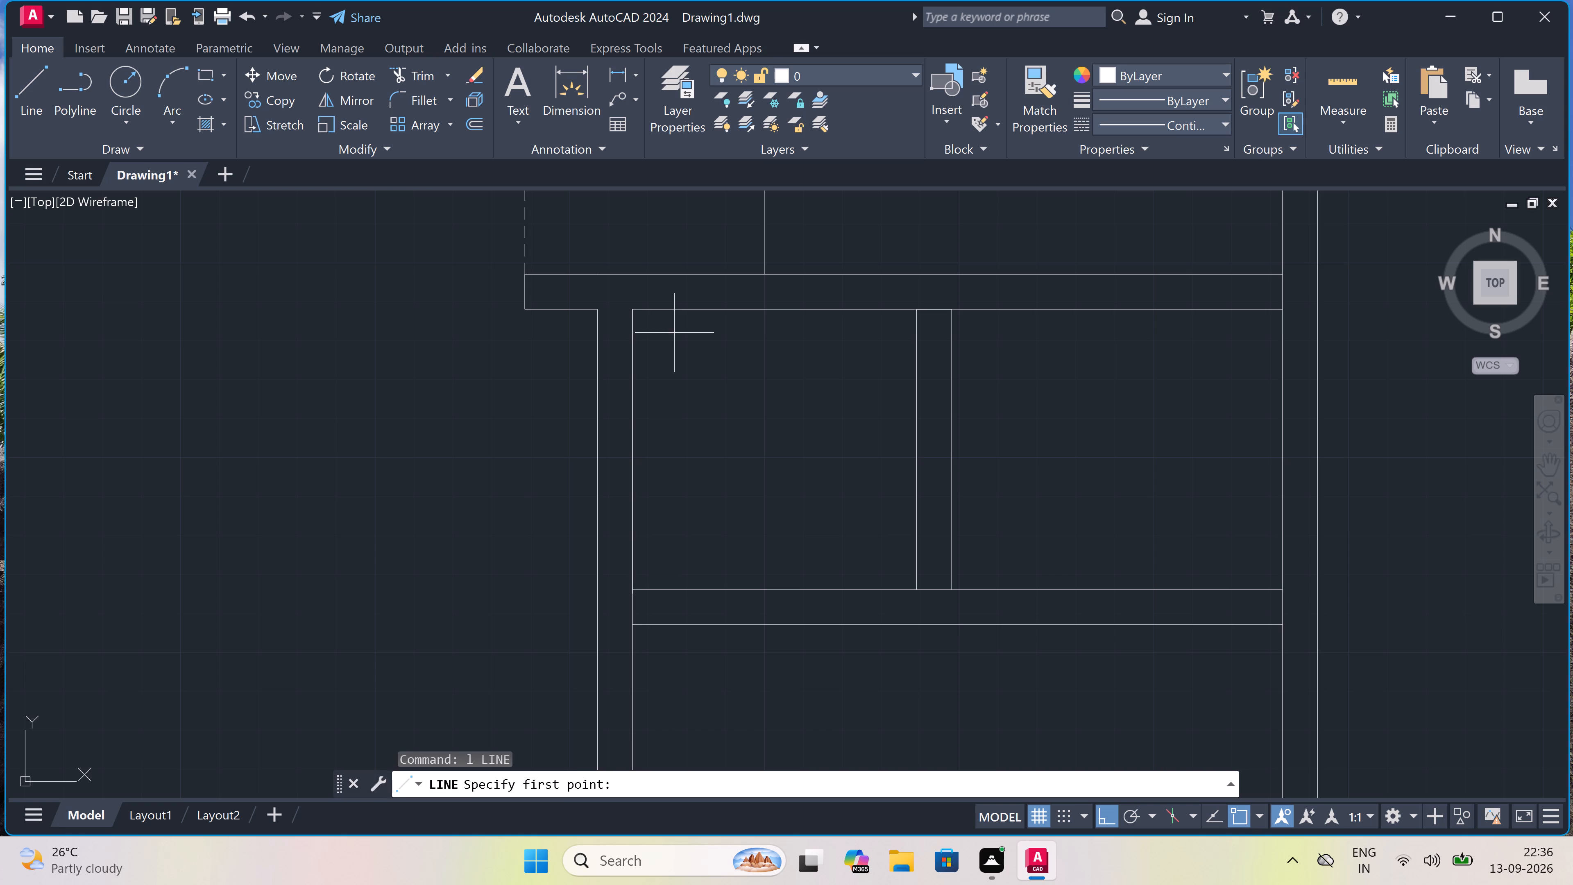
pyautogui.click(600, 356)
pyautogui.click(632, 359)
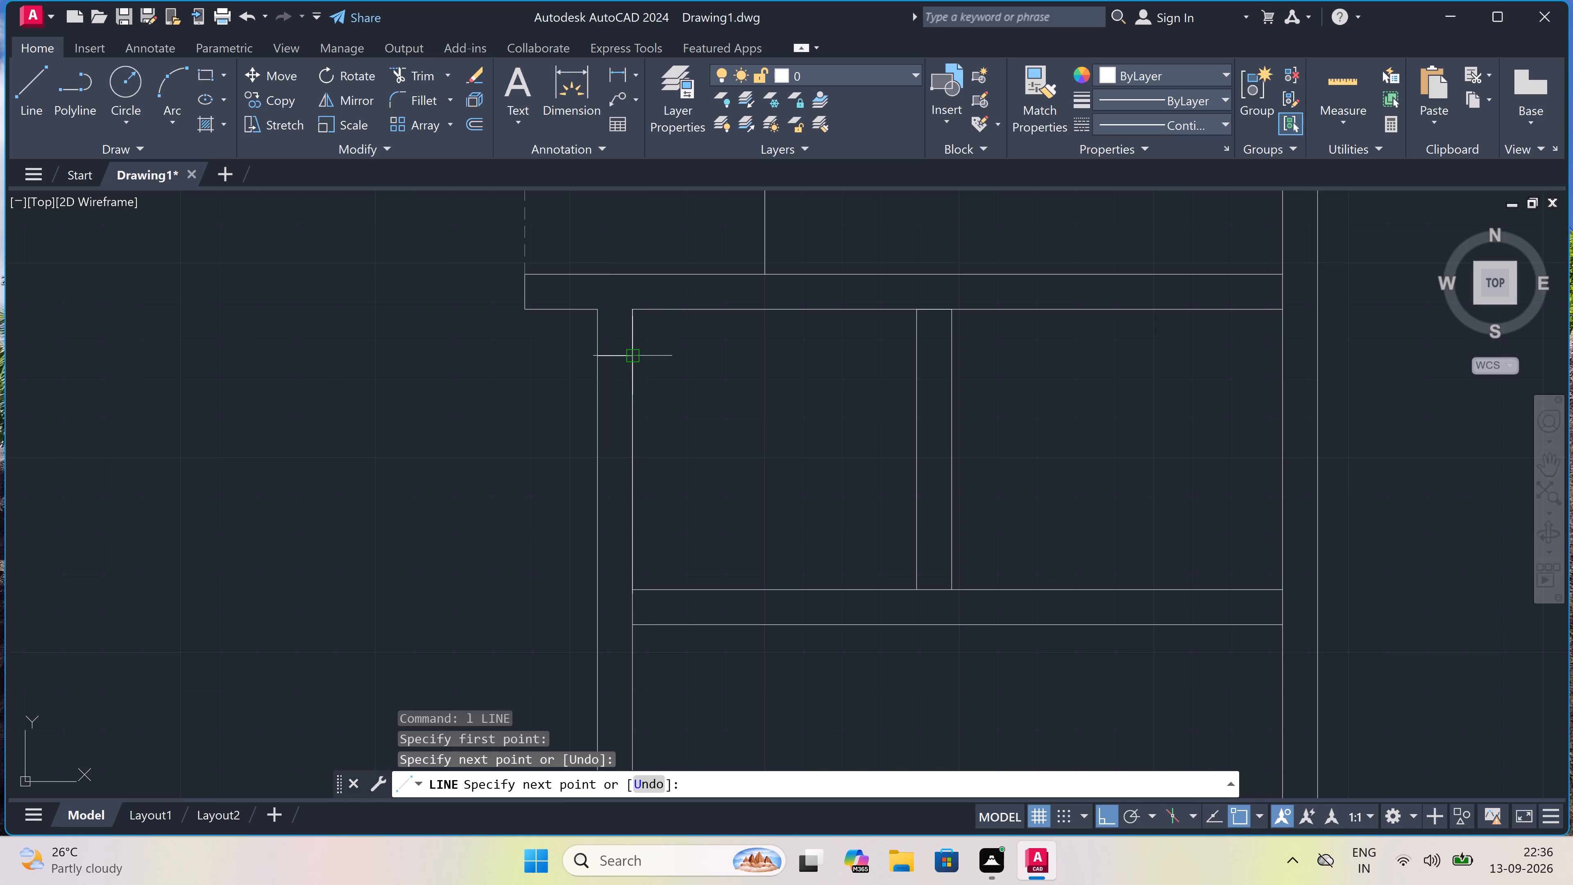
pyautogui.press('Escape')
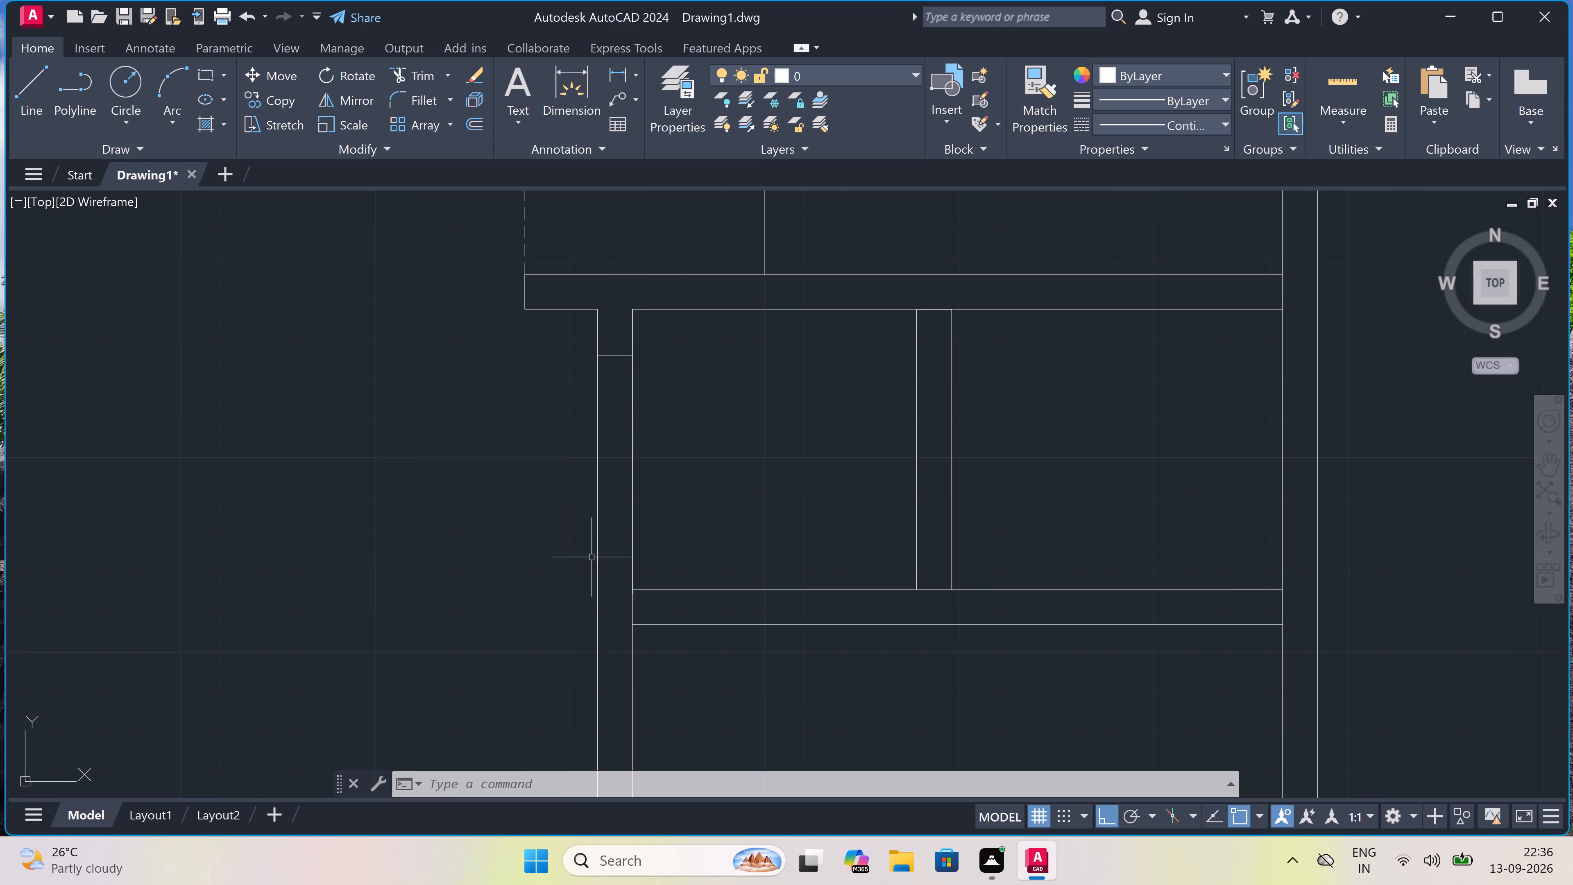
pyautogui.press('space')
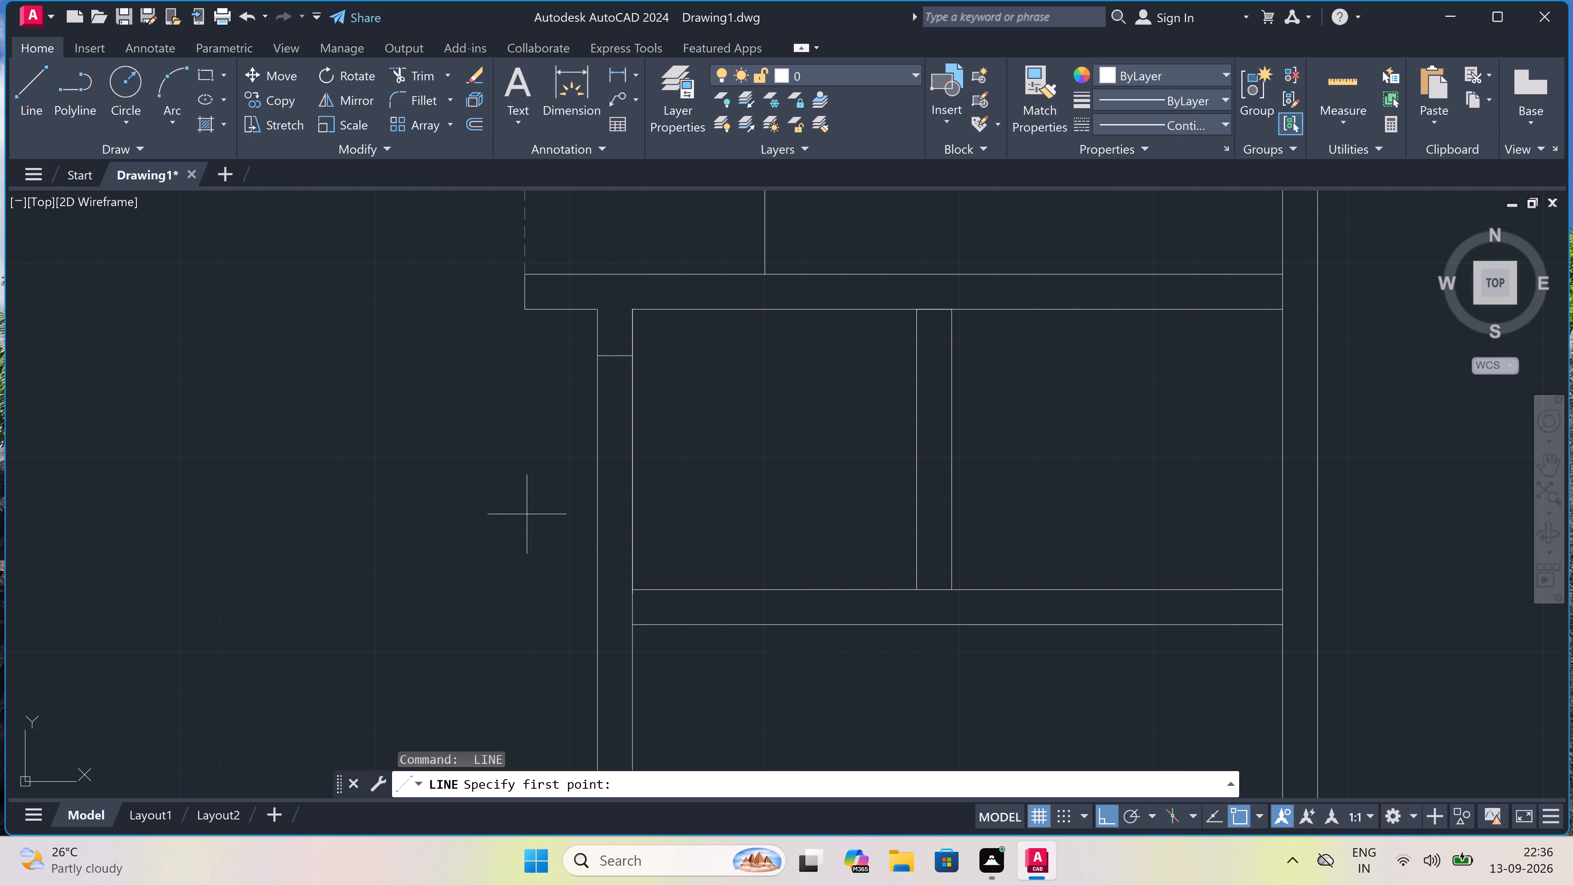
pyautogui.moveTo(596, 523); pyautogui.dragTo(597, 523)
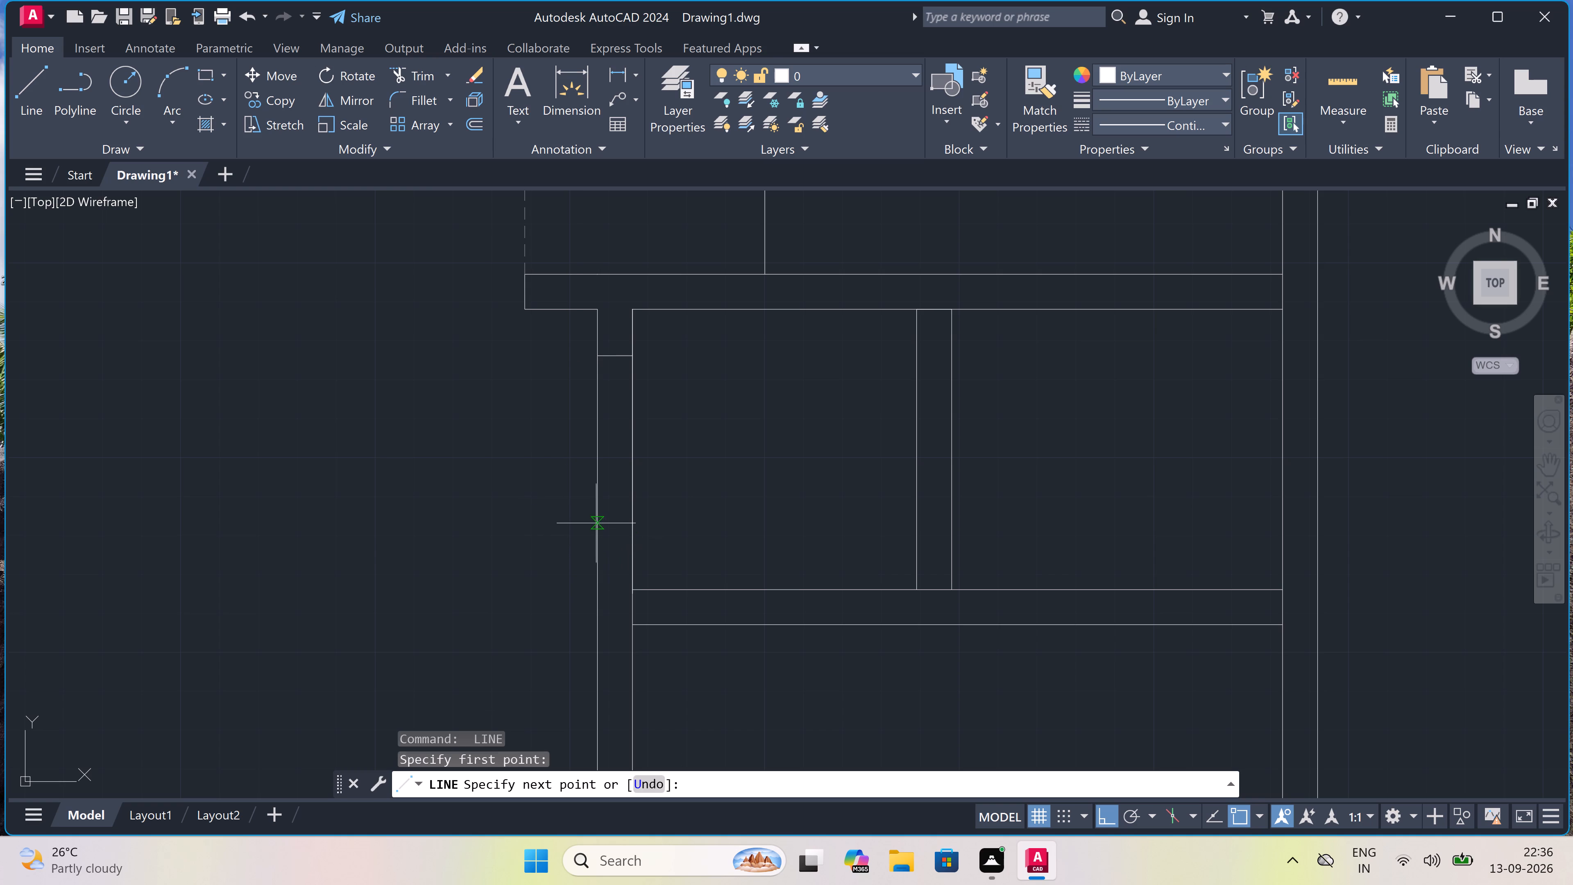
pyautogui.moveTo(597, 523); pyautogui.dragTo(602, 524)
pyautogui.click(629, 519)
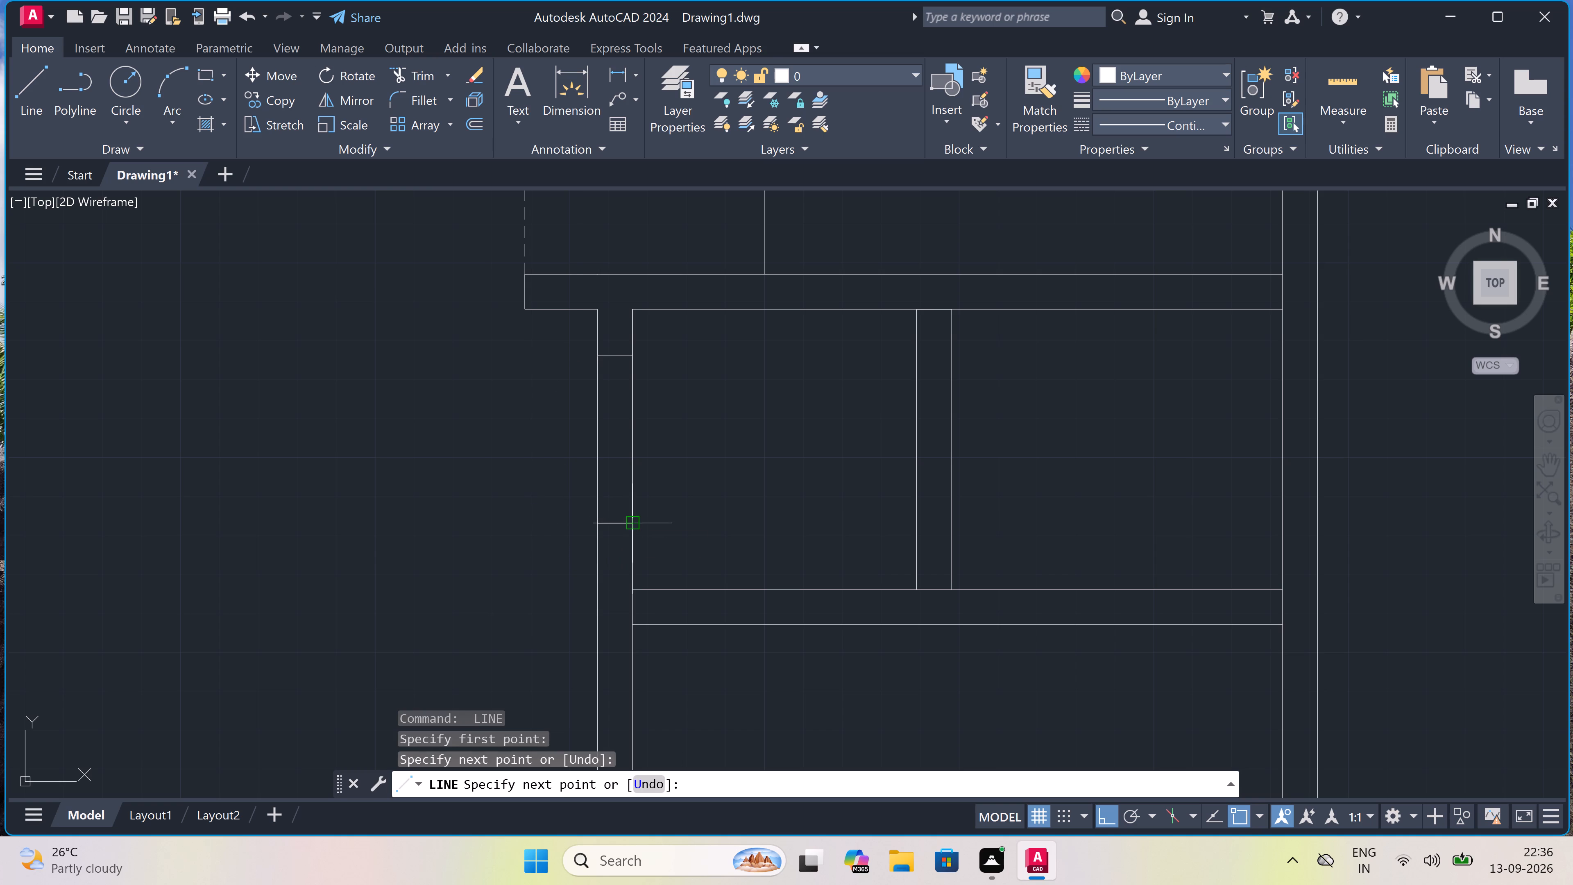
pyautogui.press('Escape')
# Trim both faces of the small room's left wall between the two jamb lines to open the gap.
pyautogui.scroll(-3, 818, 435)
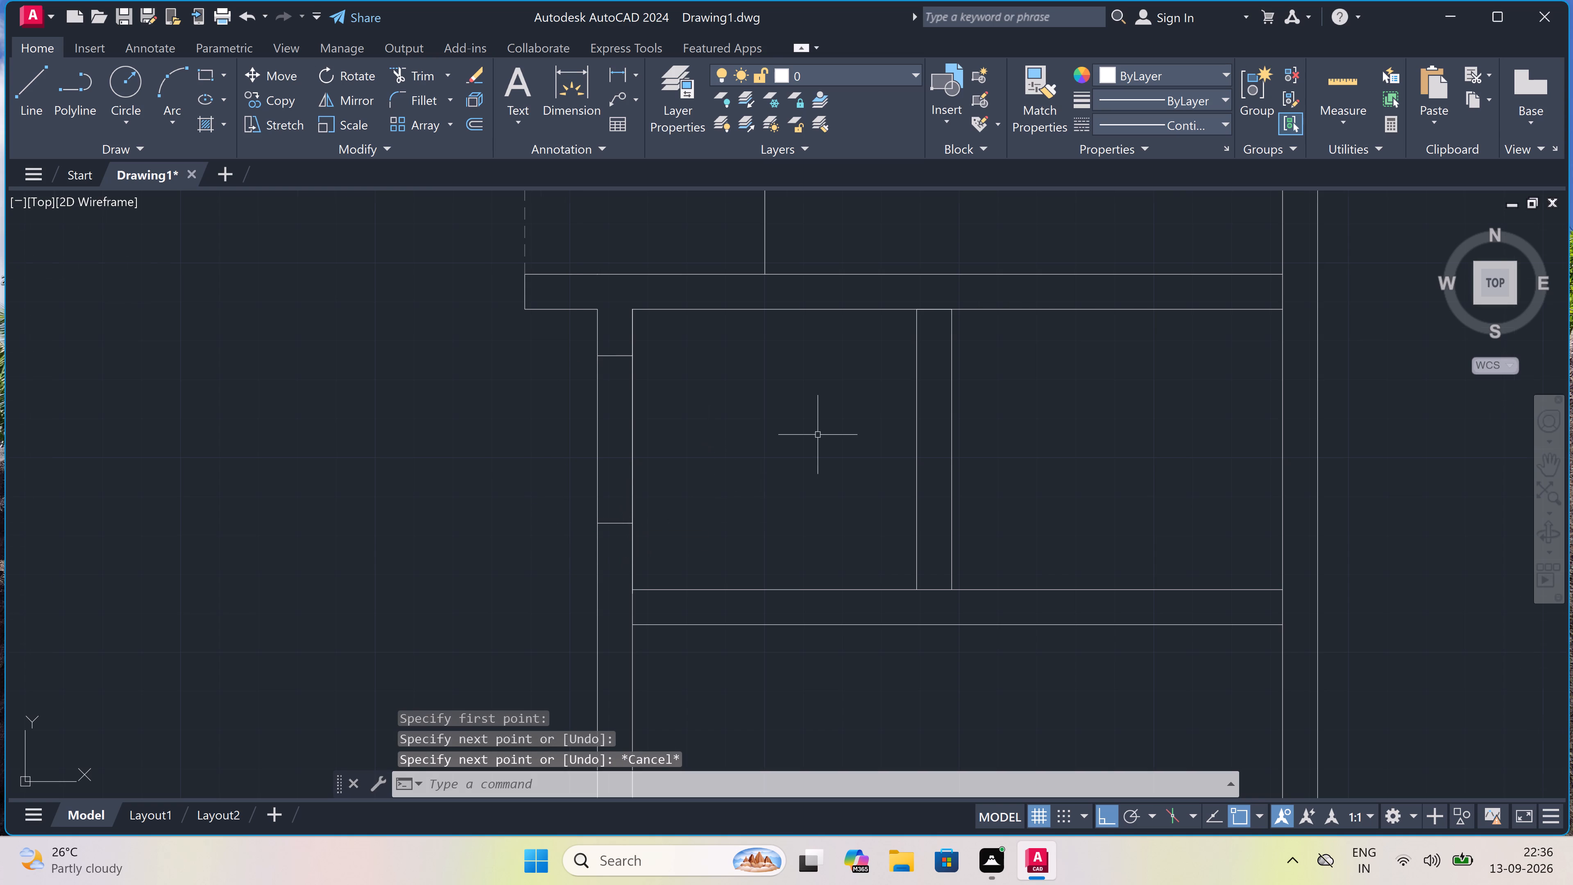
pyautogui.scroll(3, 760, 512)
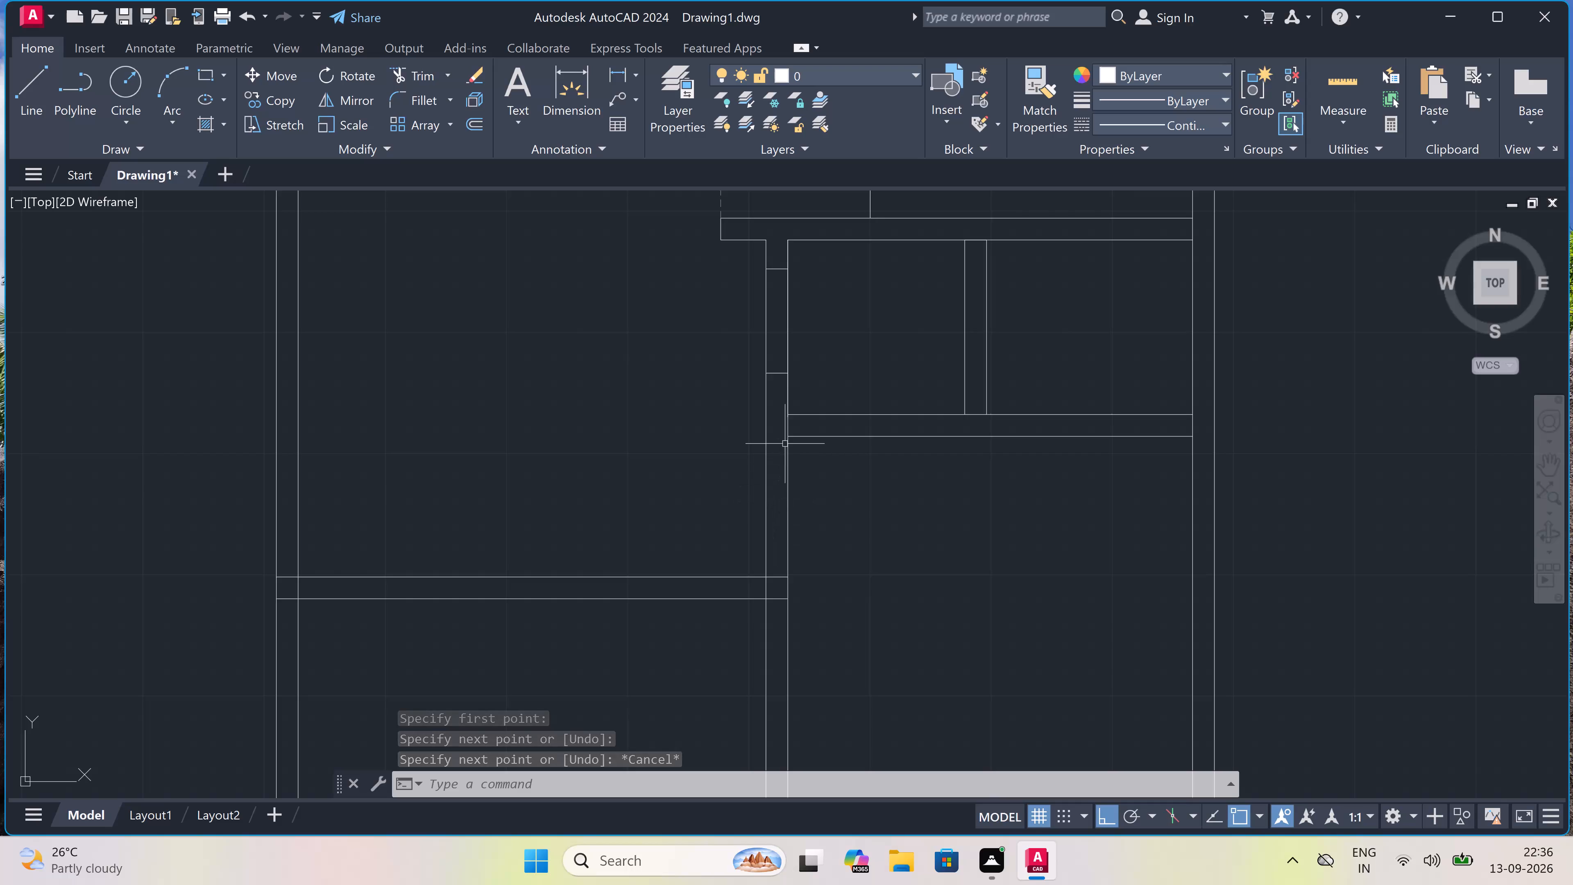
pyautogui.scroll(1, 795, 409)
pyautogui.scroll(-1, 795, 409)
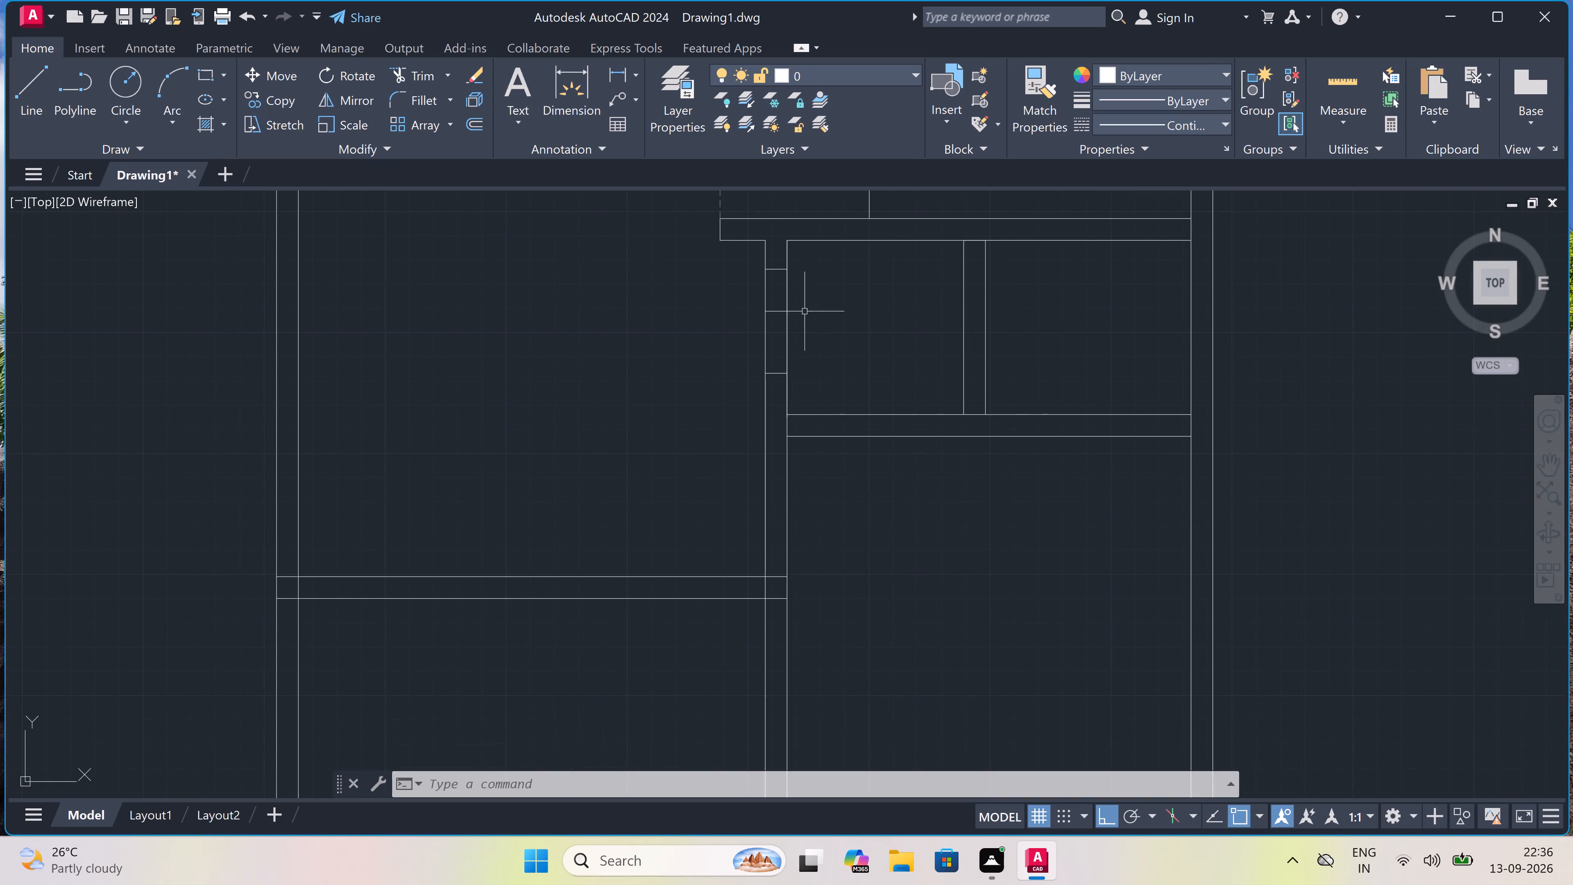
pyautogui.scroll(3, 806, 300)
pyautogui.scroll(-2, 789, 304)
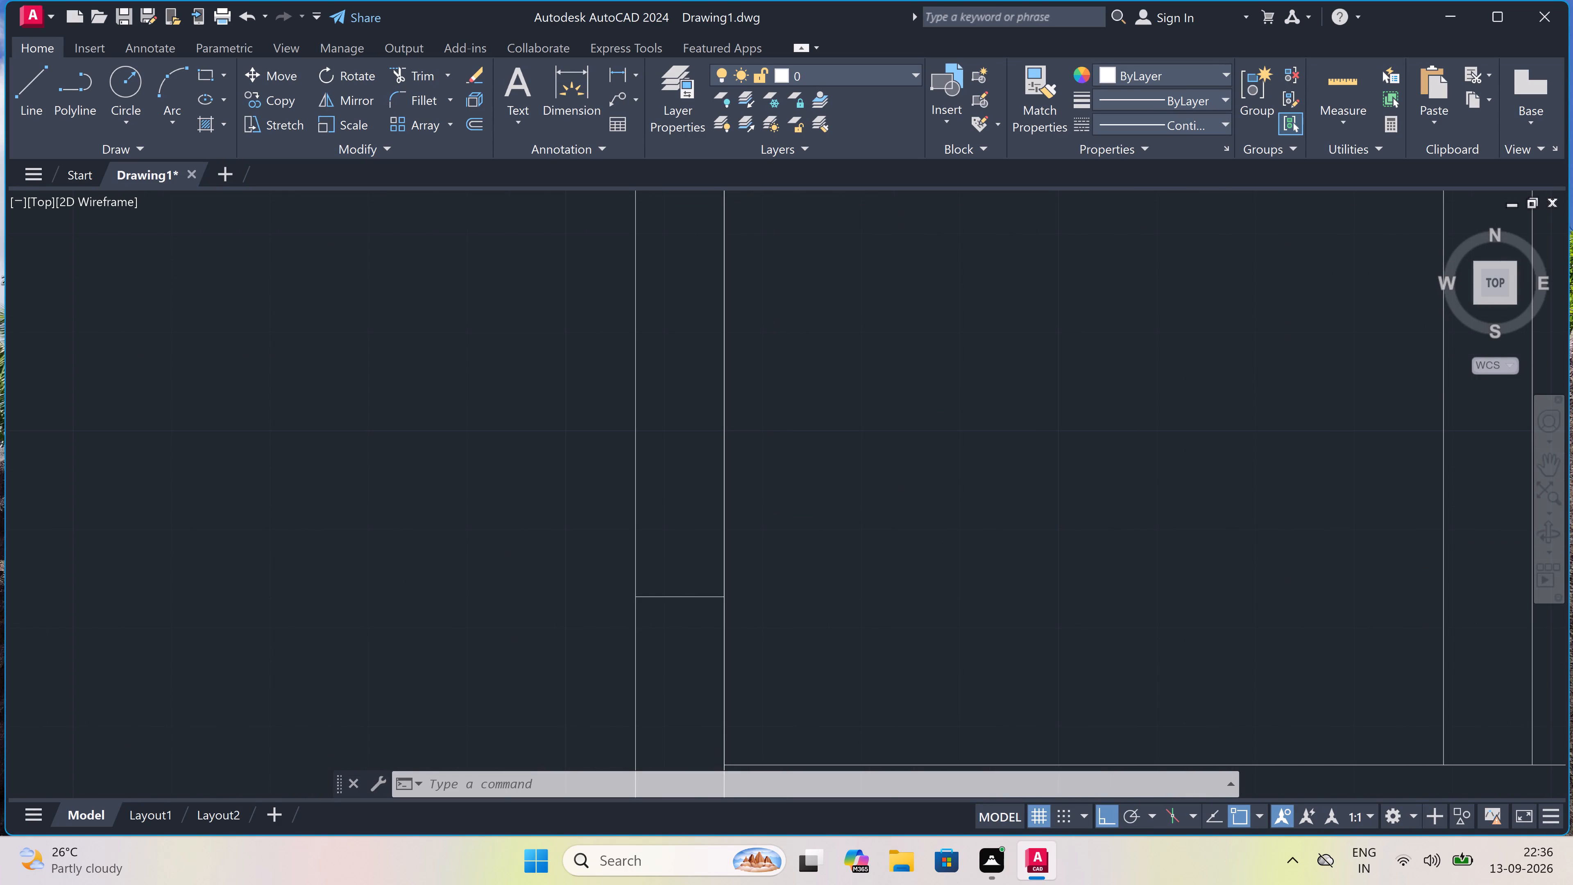
pyautogui.write('tr')
pyautogui.press('space')
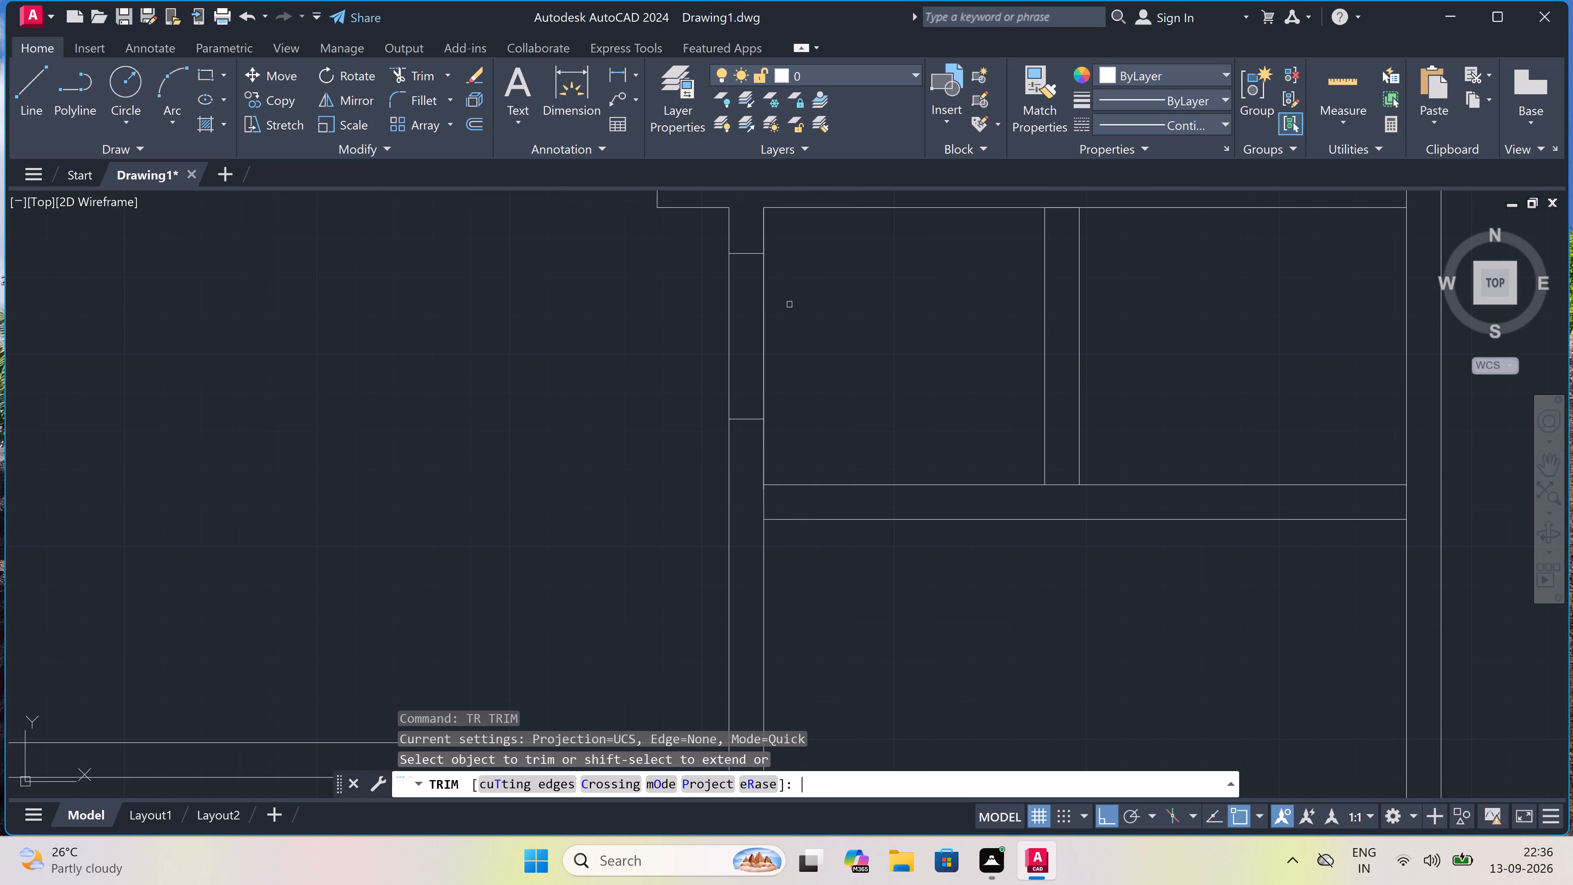
pyautogui.moveTo(700, 336); pyautogui.dragTo(734, 337)
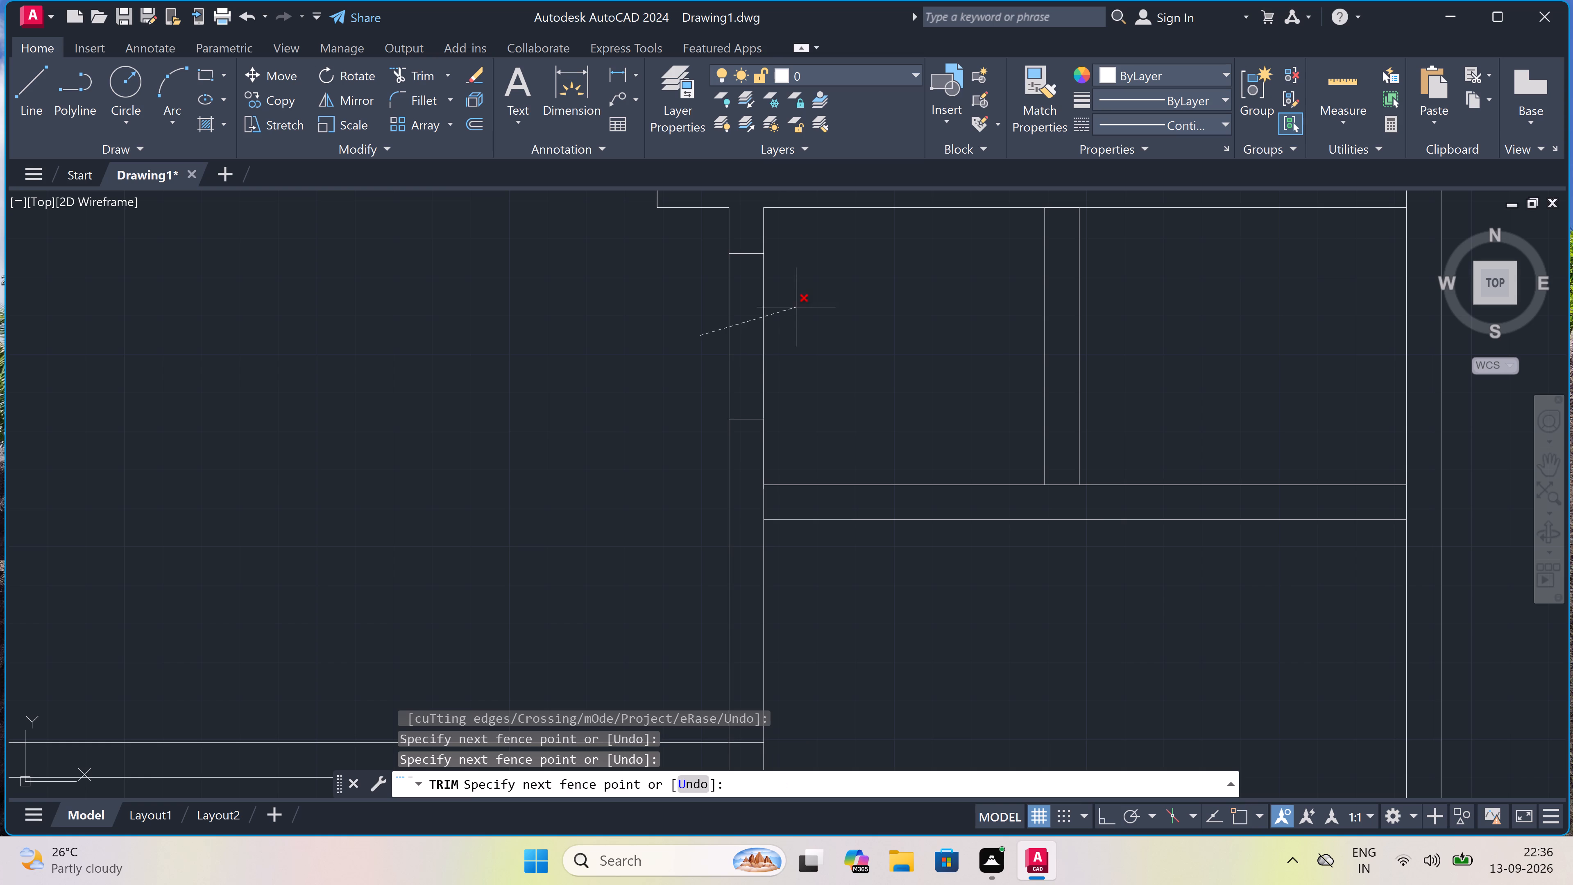
pyautogui.click(804, 305)
pyautogui.press('Escape')
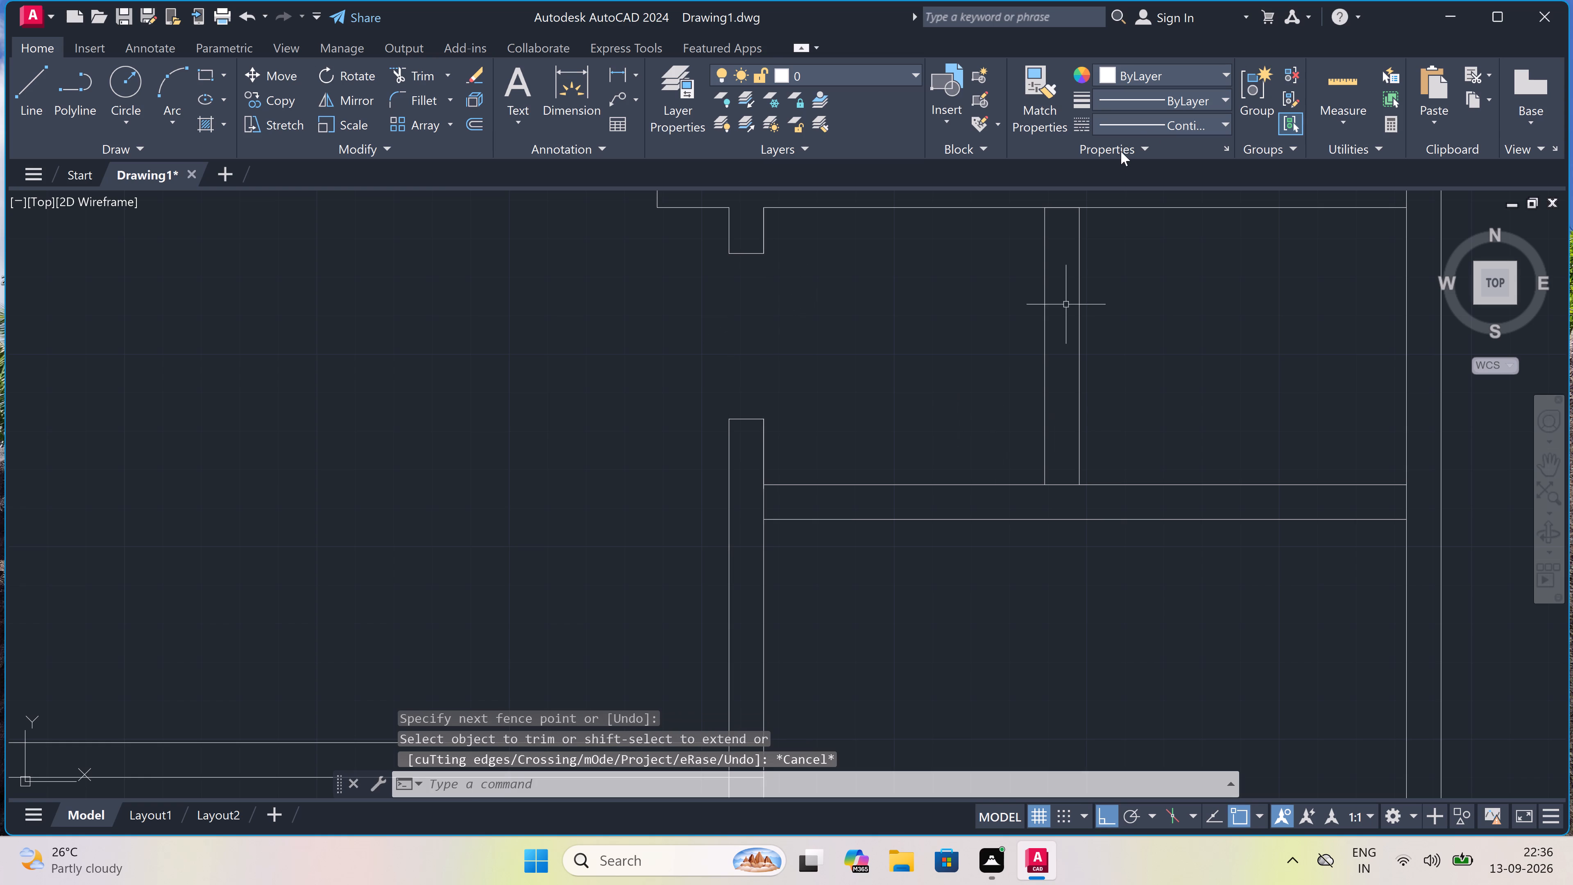
# Draw two vertical HIDDEN2 lines across the new opening, joining the jamb ends along both wall faces.
pyautogui.click(1157, 127)
pyautogui.click(1153, 217)
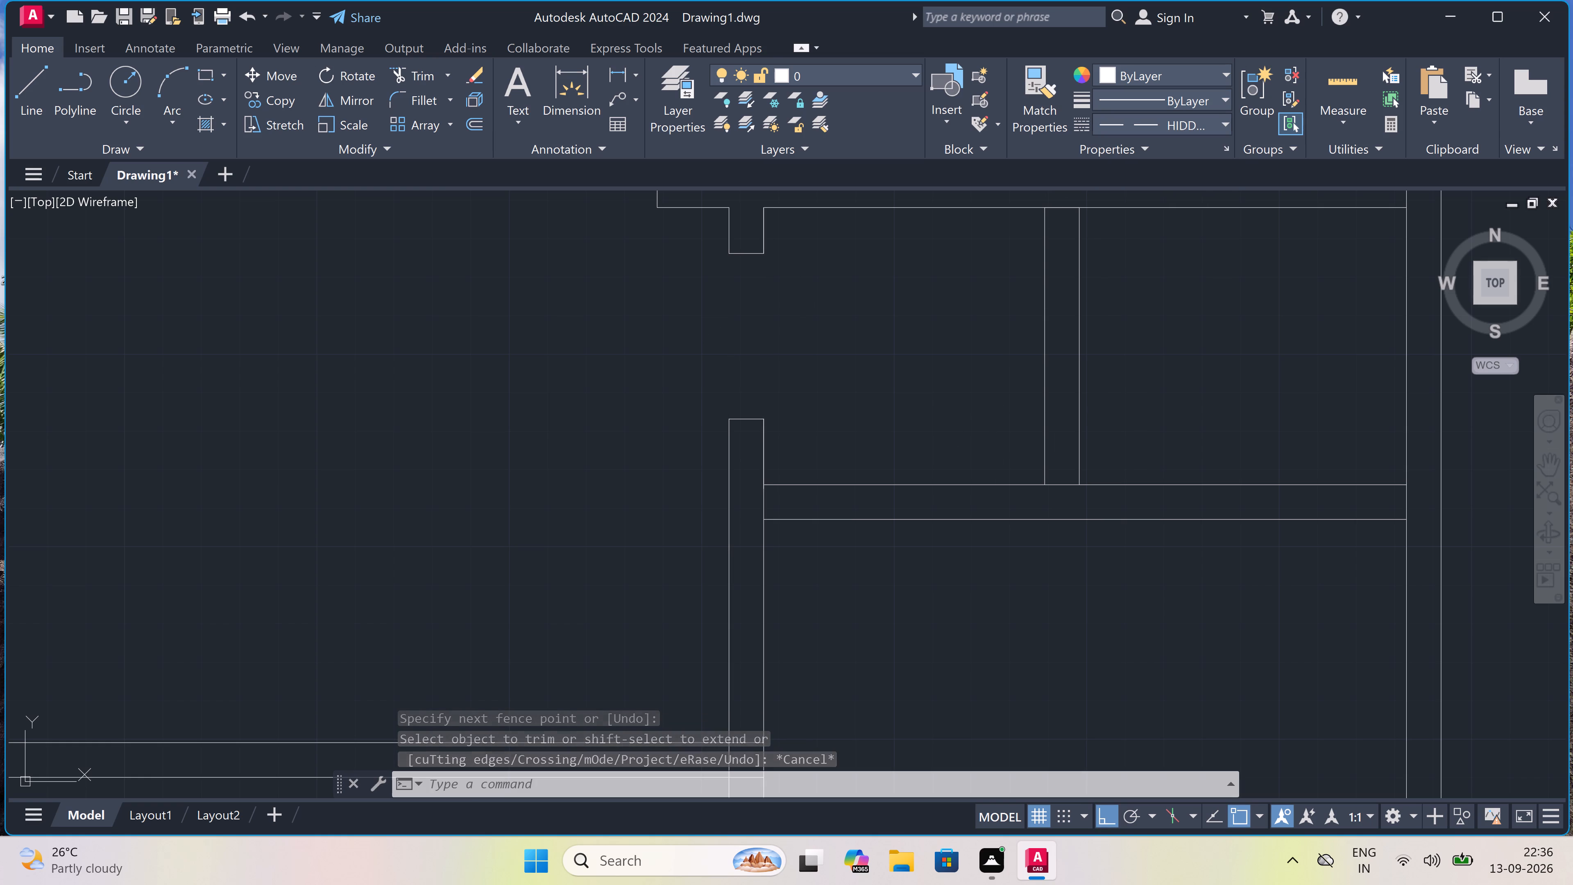
pyautogui.write('l')
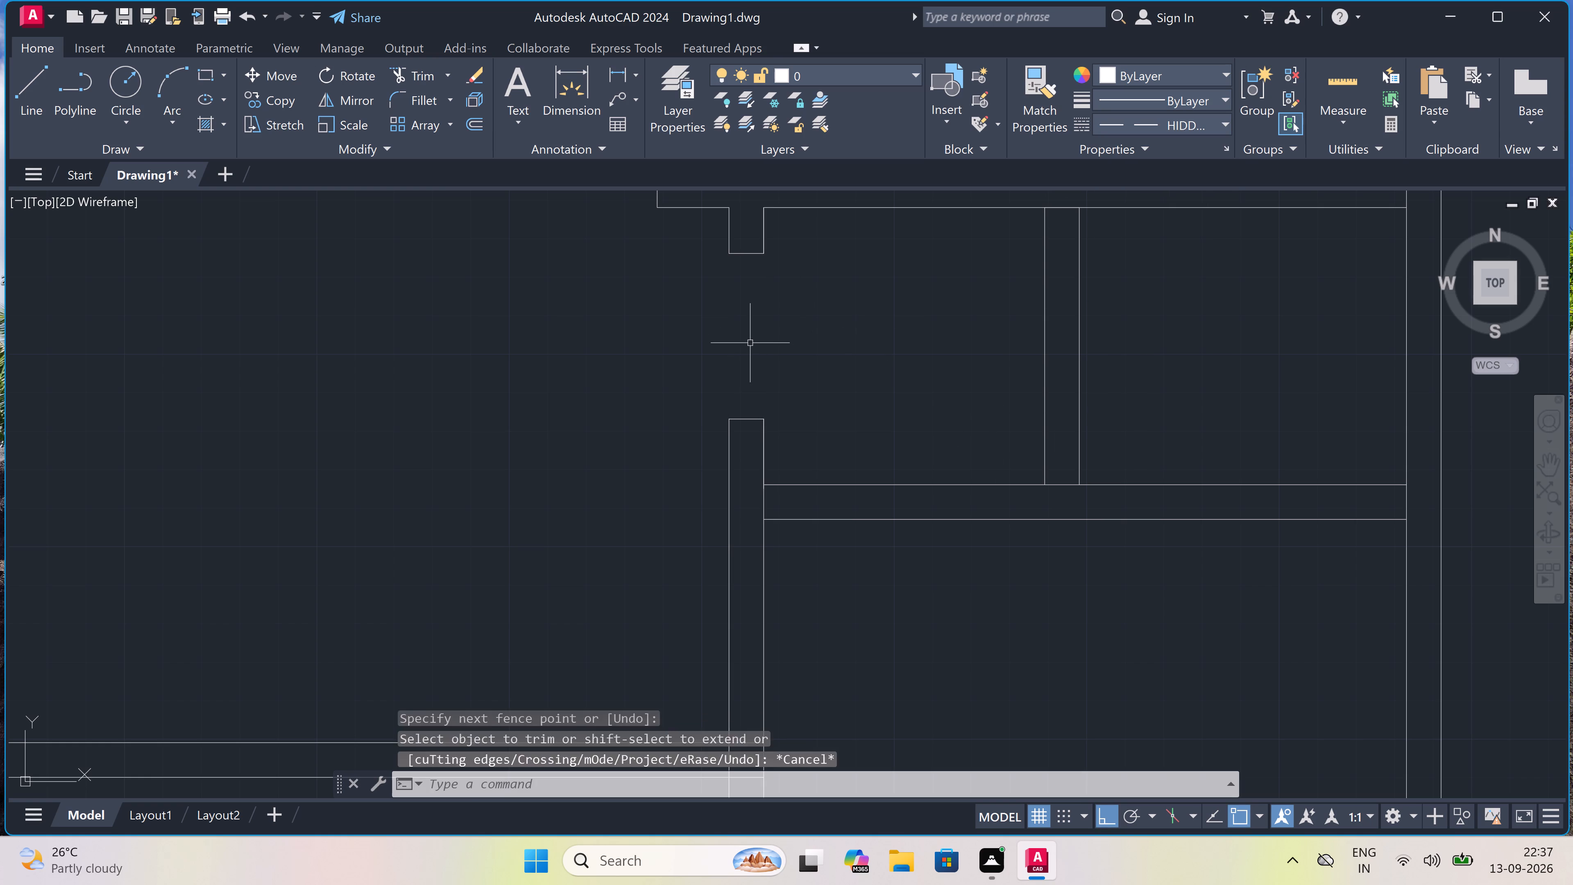
pyautogui.press('space')
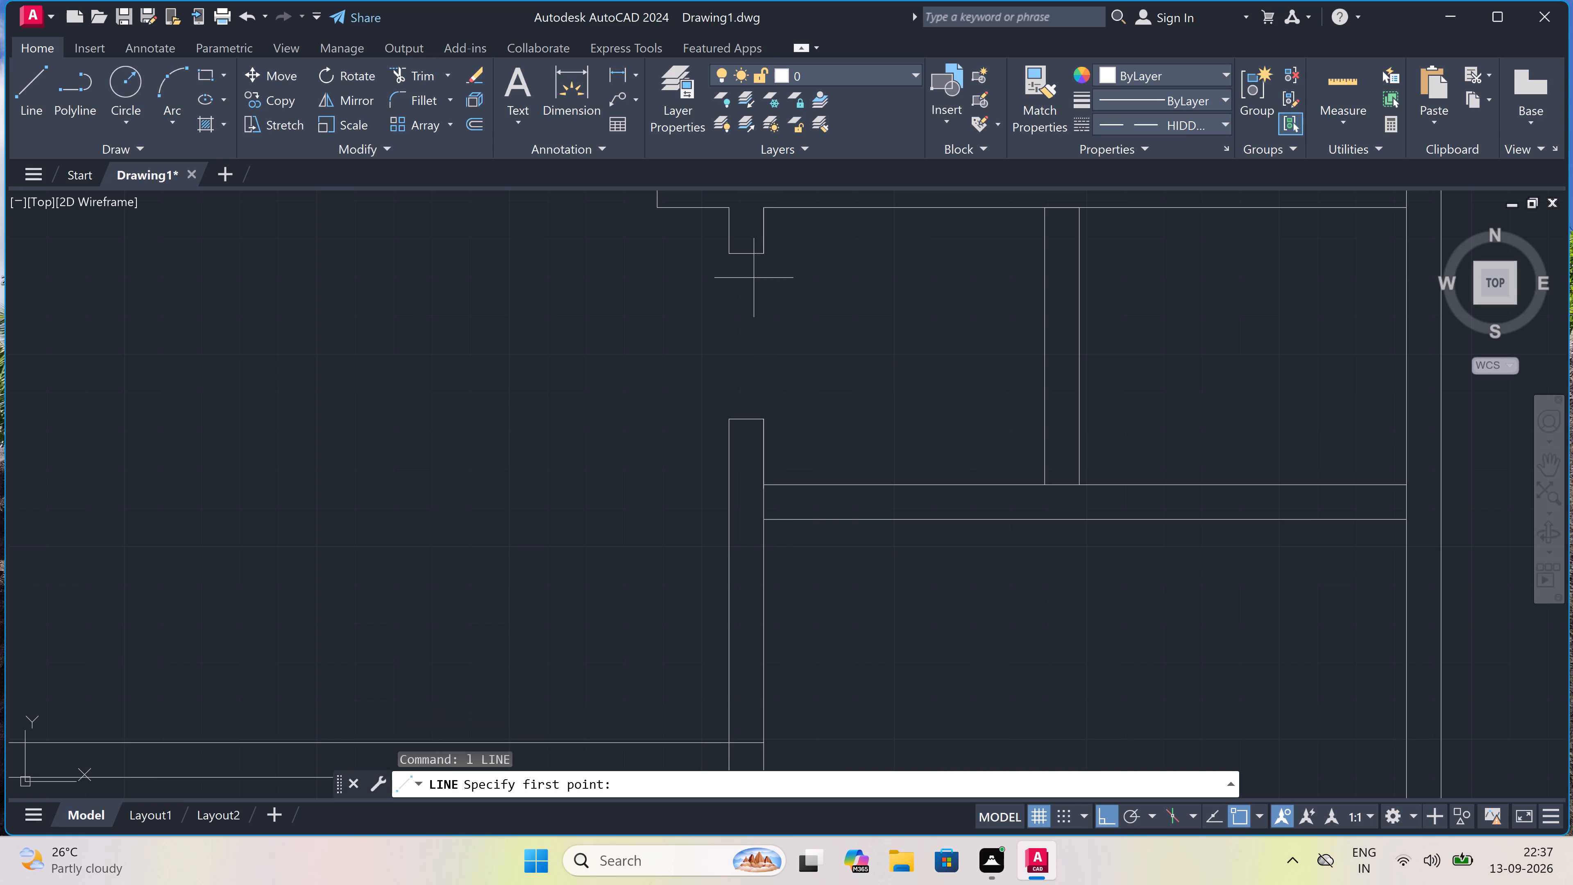
pyautogui.click(764, 250)
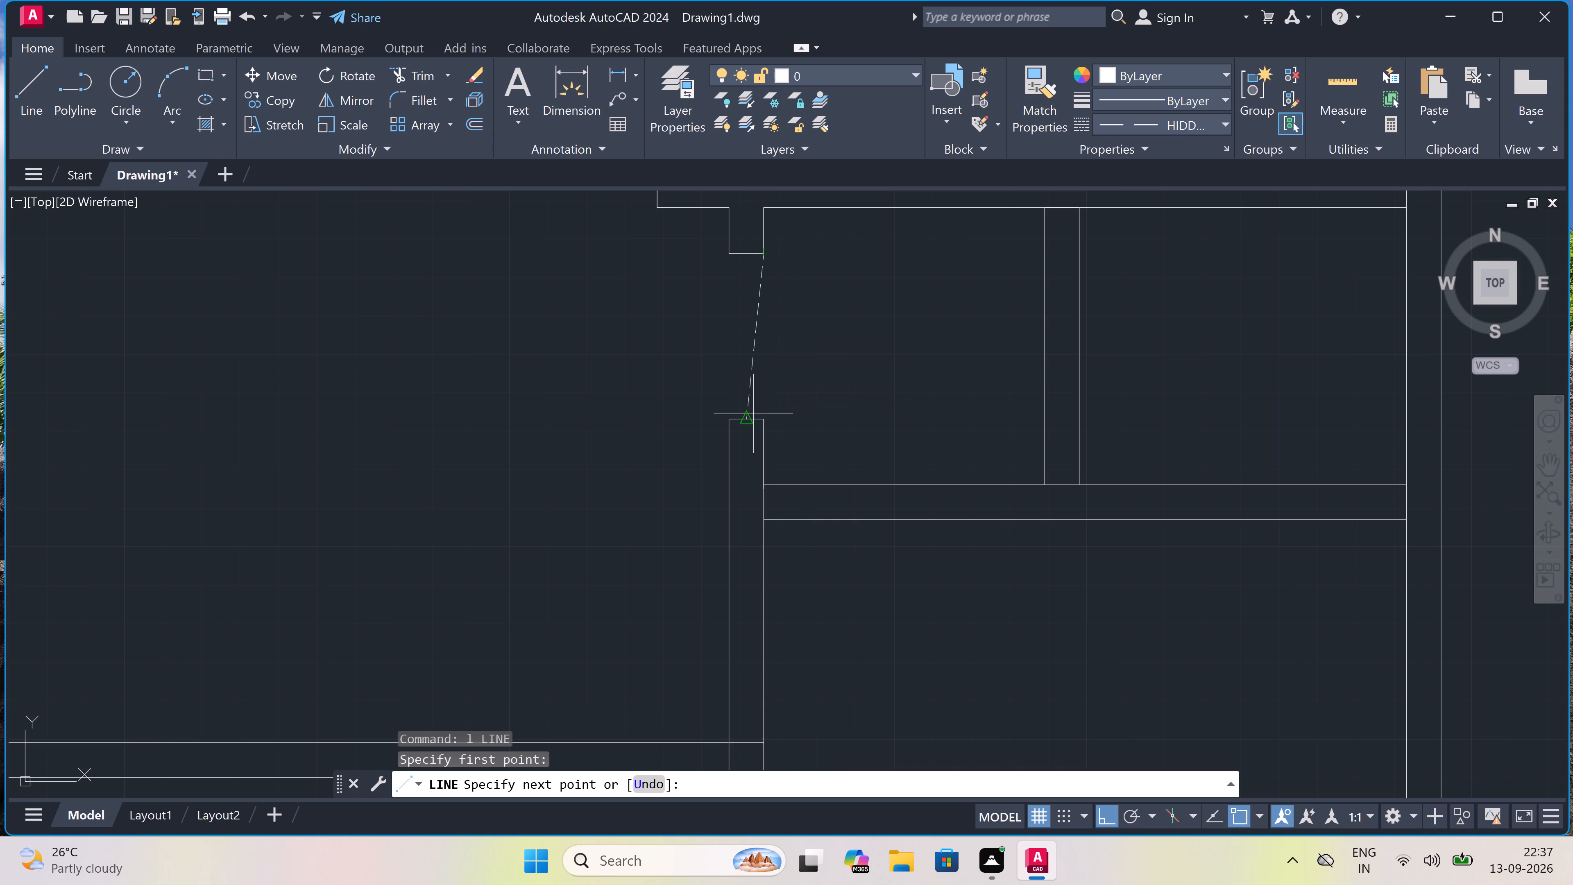
pyautogui.click(763, 411)
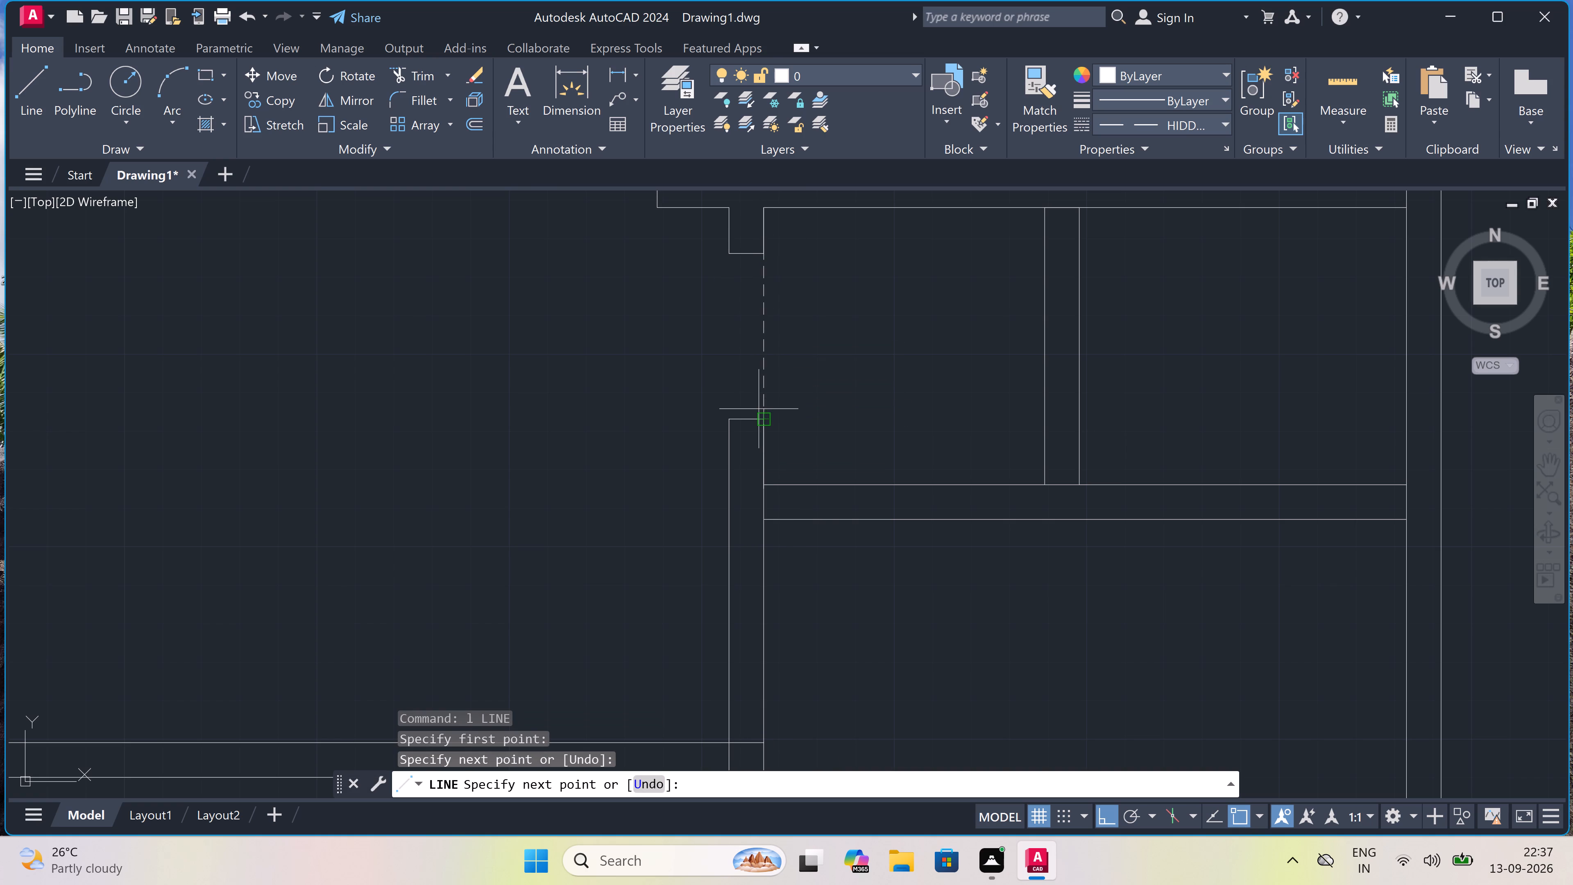
pyautogui.press('Escape')
pyautogui.press('space')
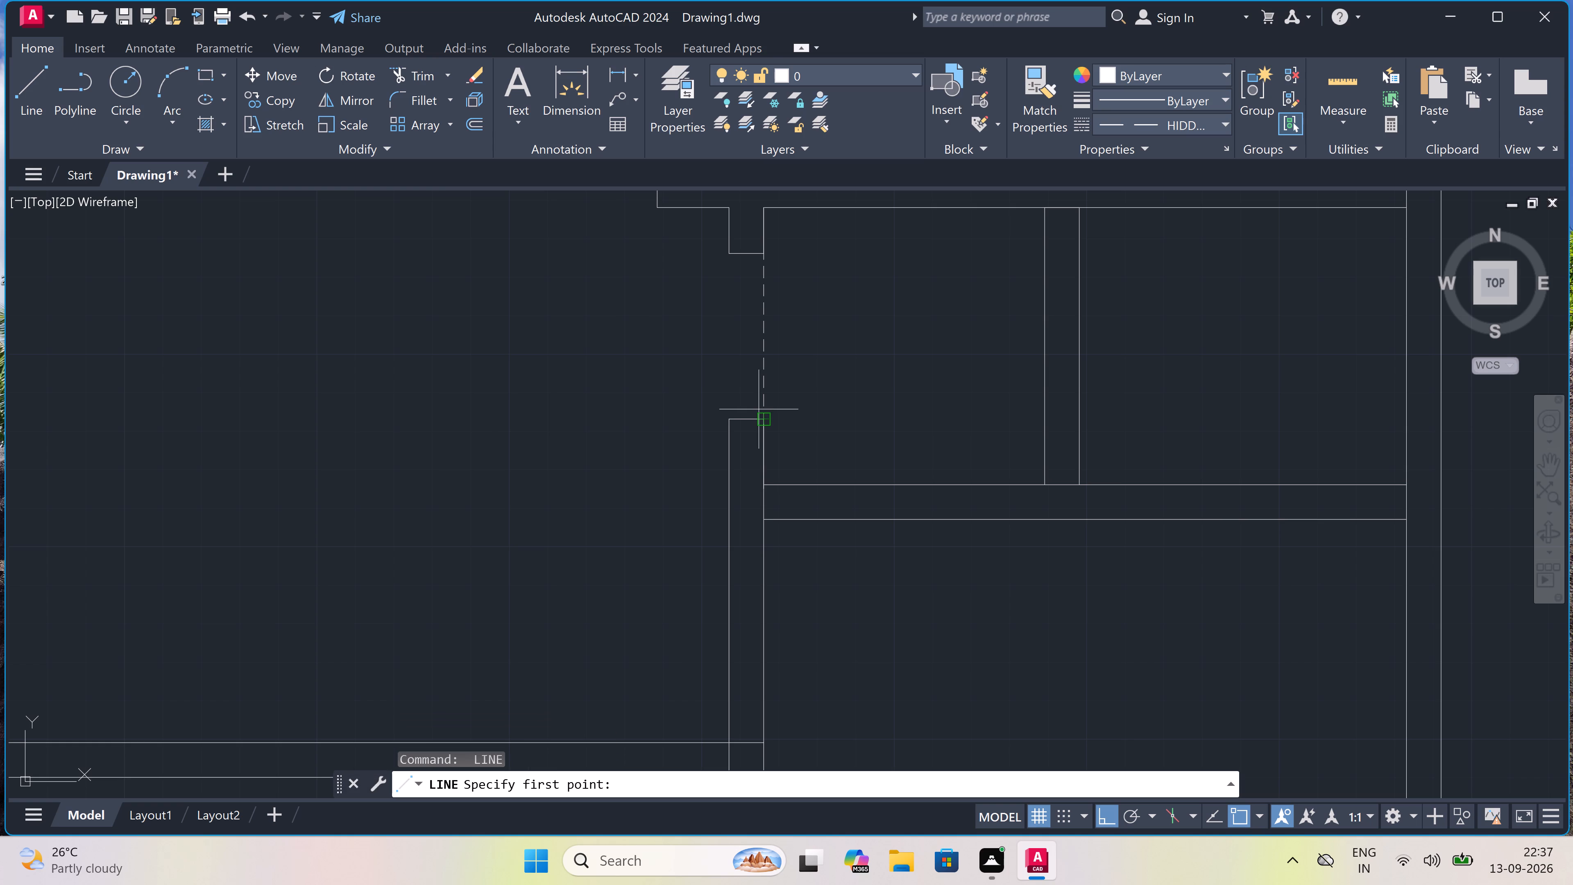
pyautogui.click(724, 256)
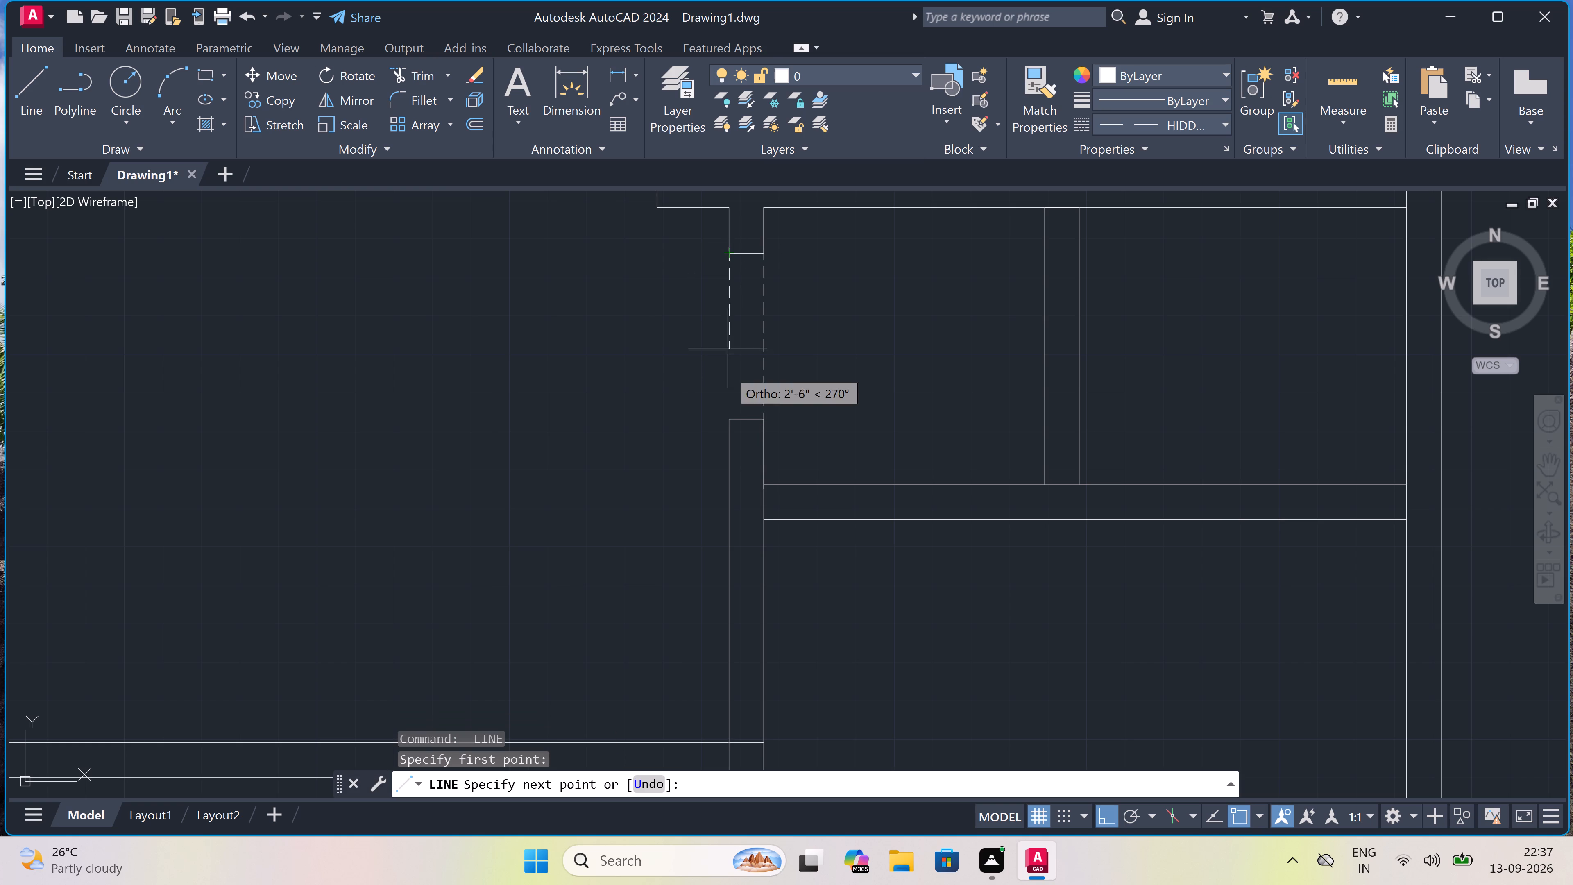
pyautogui.click(727, 413)
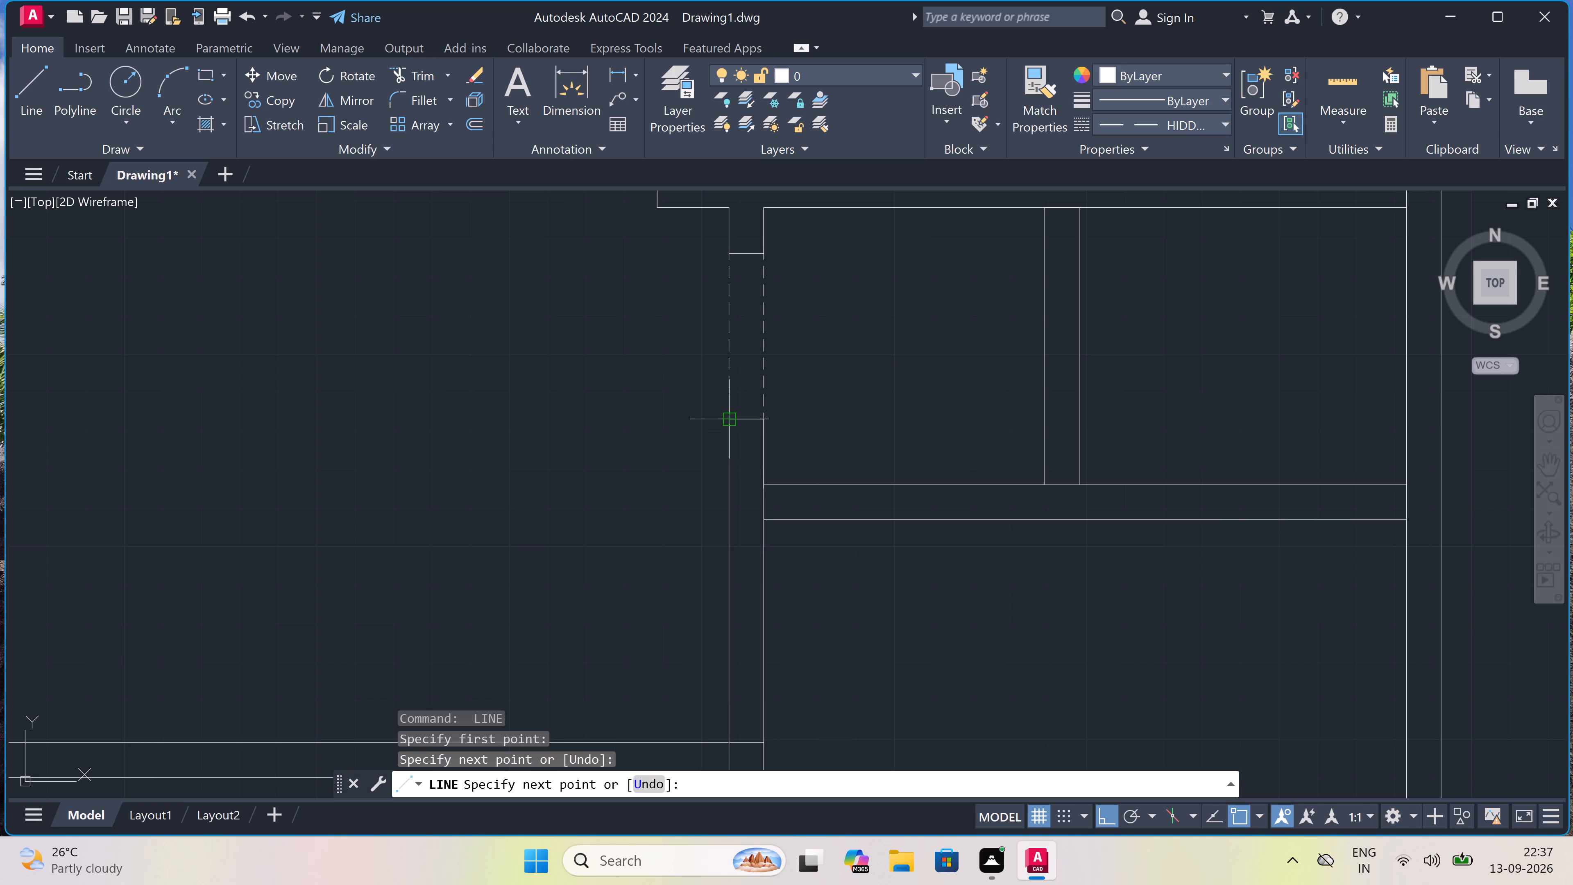
pyautogui.press('Escape')
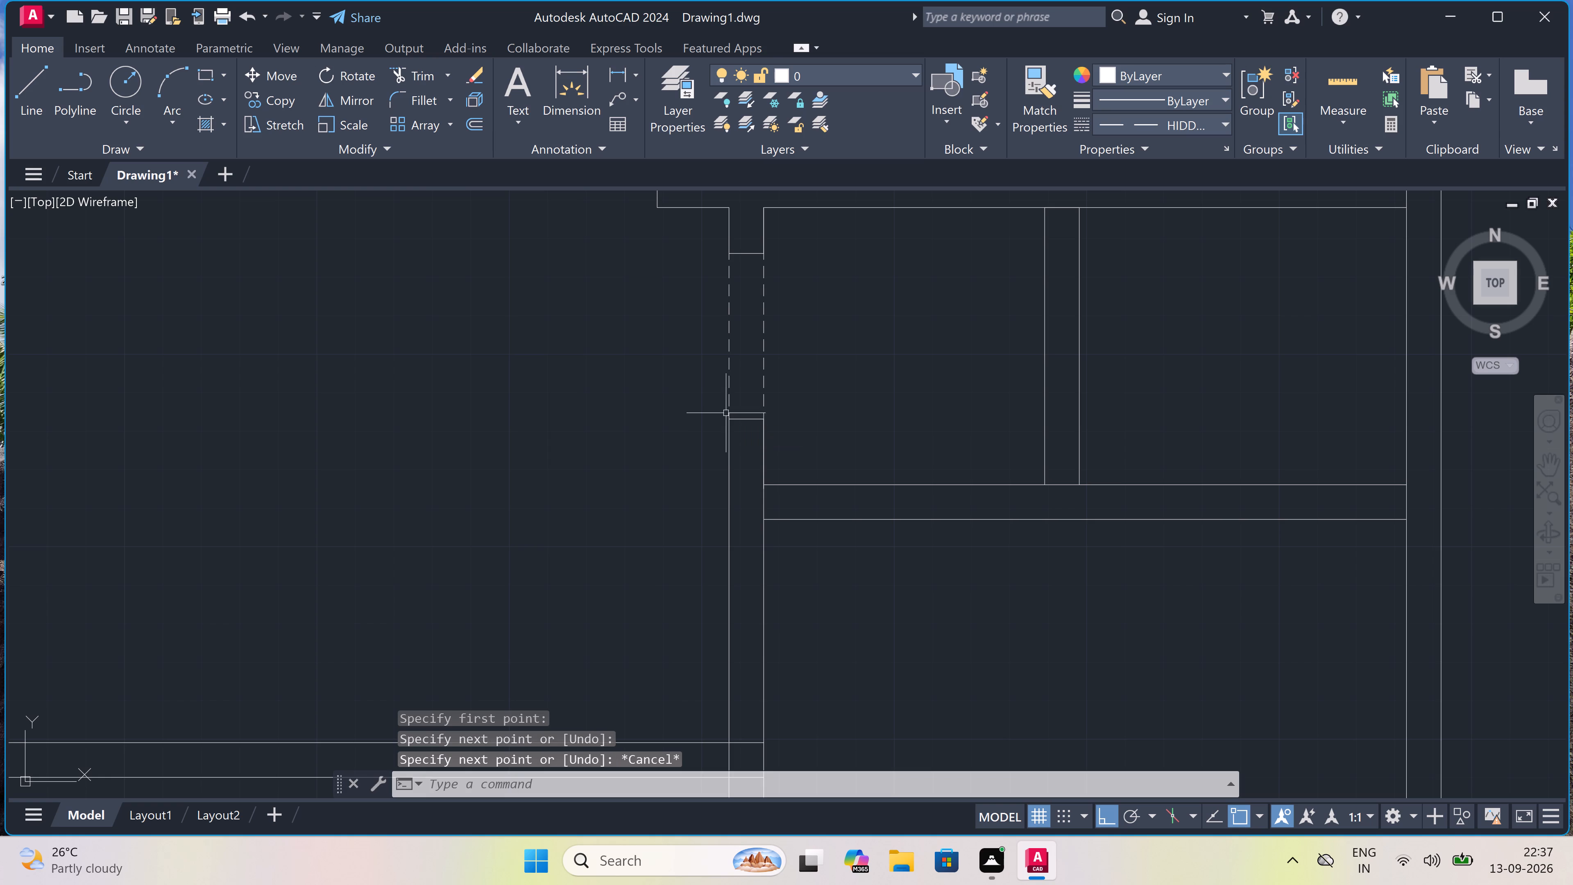
# Draw a Continuous vertical jamb line across the horizontal wall beneath the small room, just right of the vertical partition.
pyautogui.scroll(-4, 724, 409)
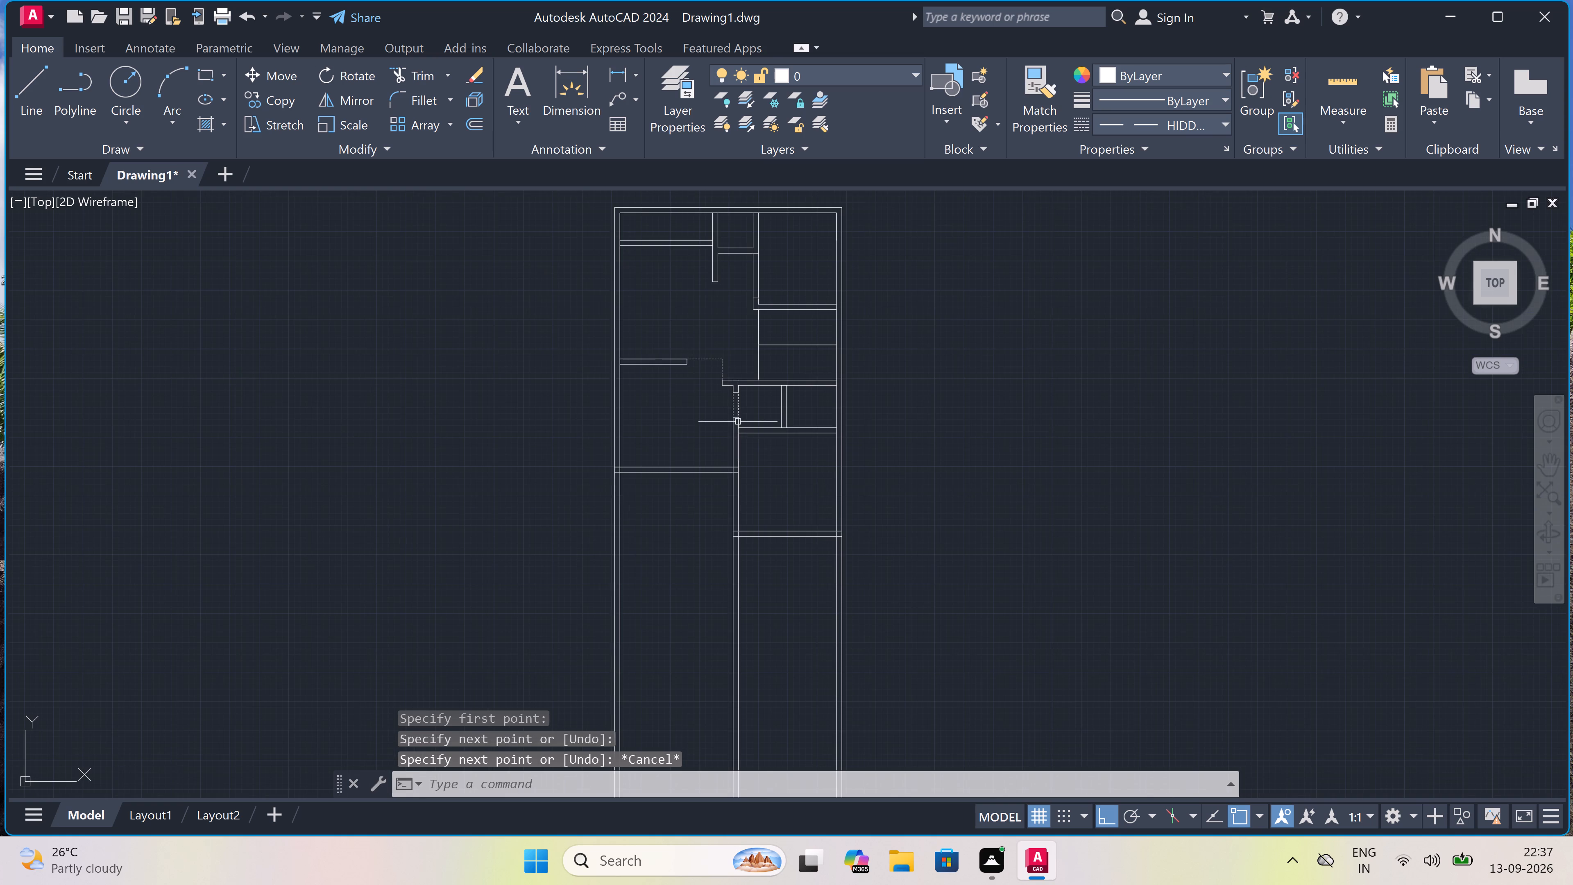
pyautogui.scroll(5, 746, 418)
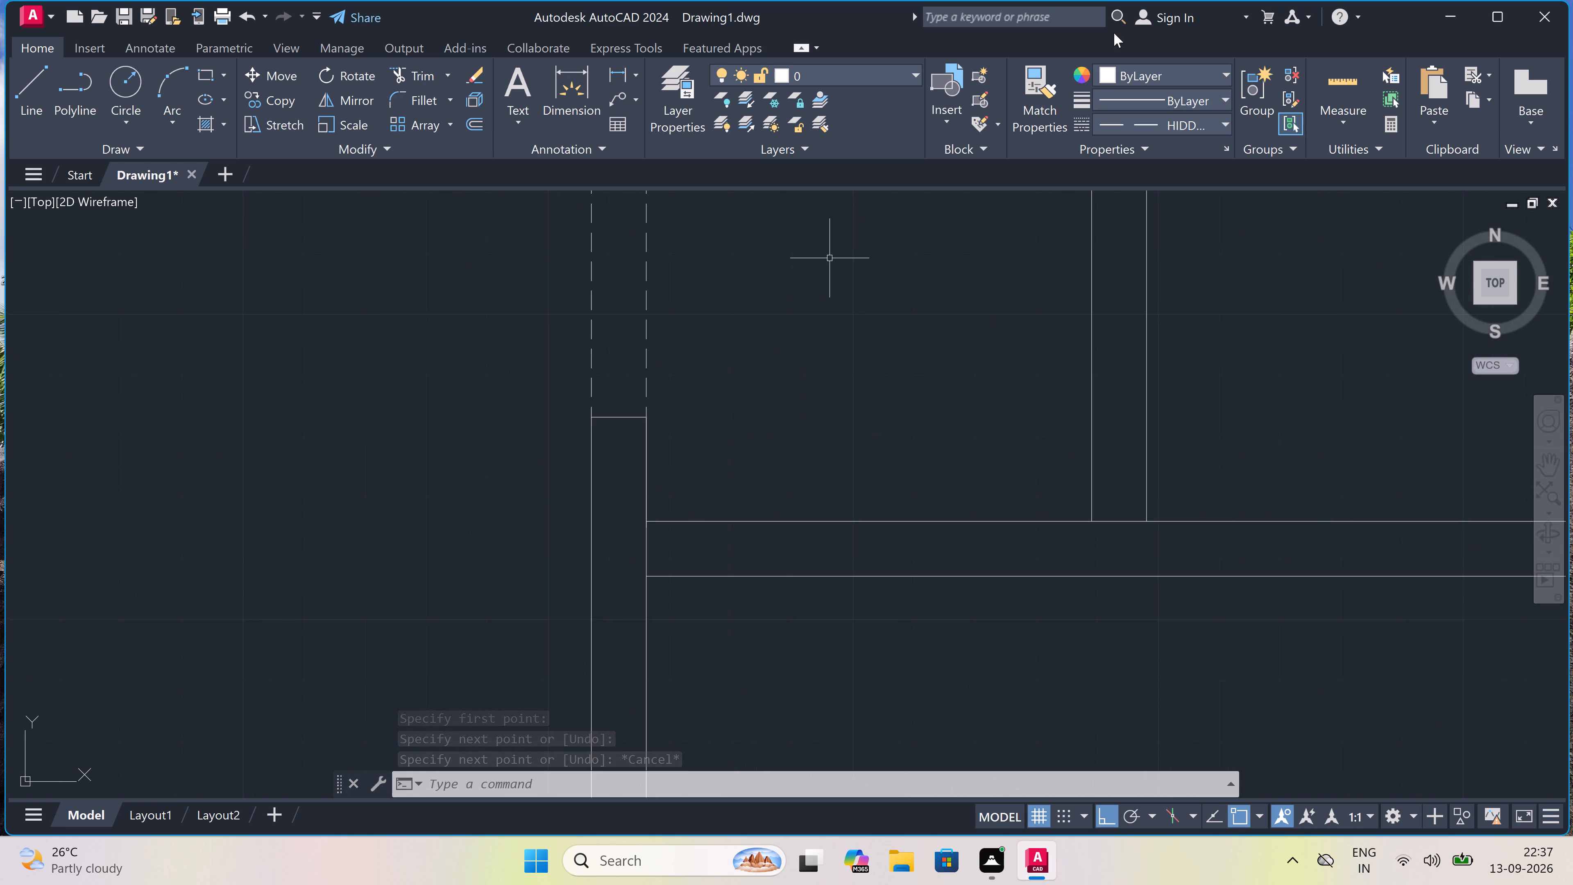
pyautogui.click(1155, 118)
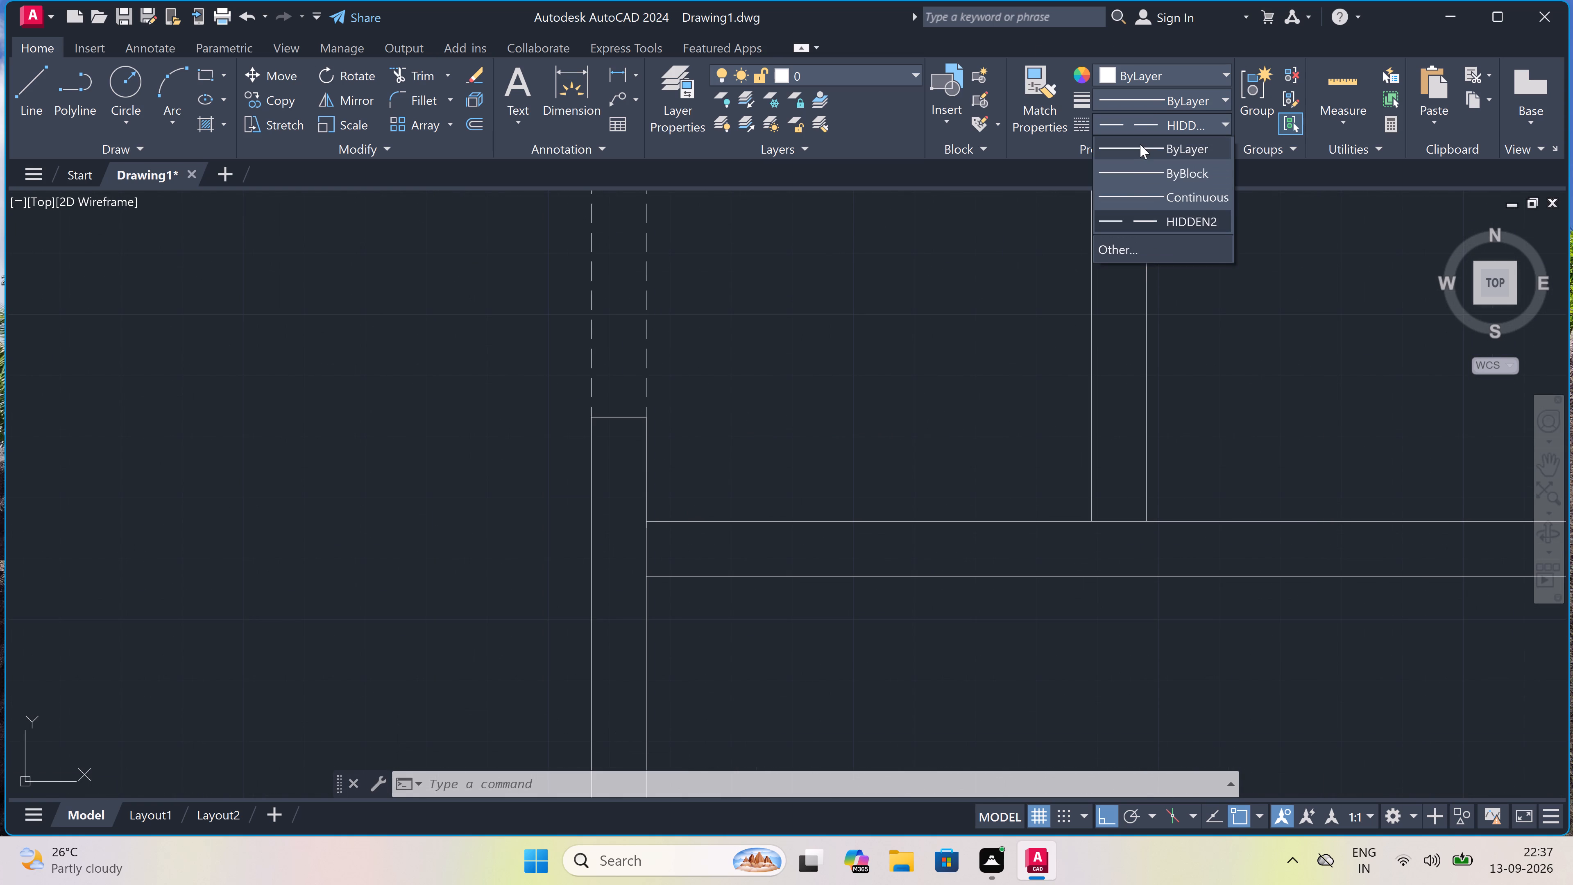
pyautogui.click(1129, 193)
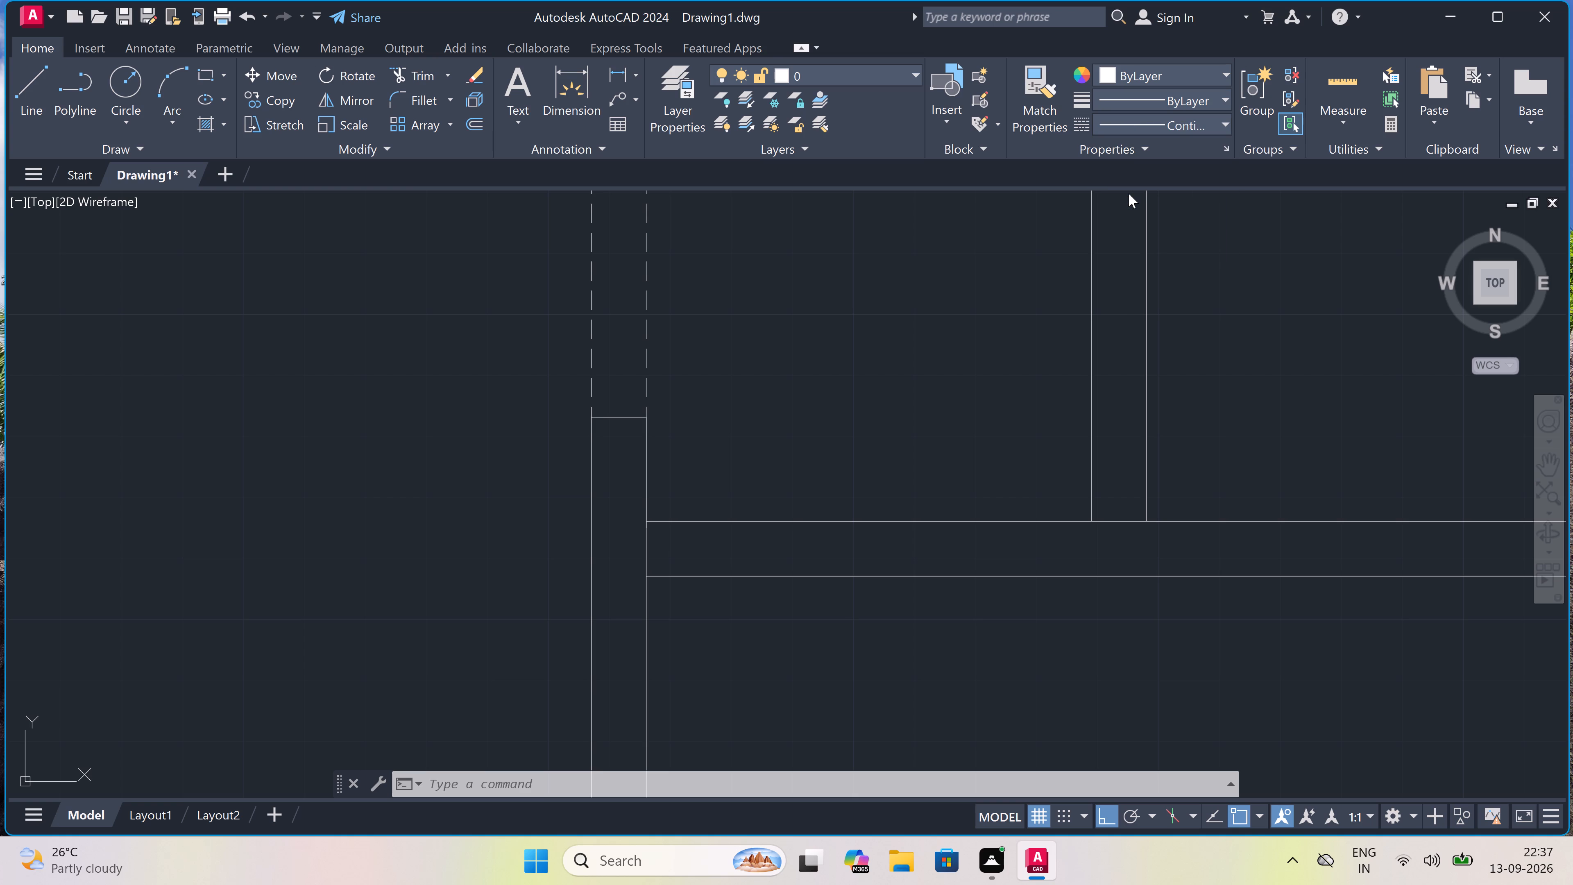
pyautogui.write('l')
pyautogui.press('space')
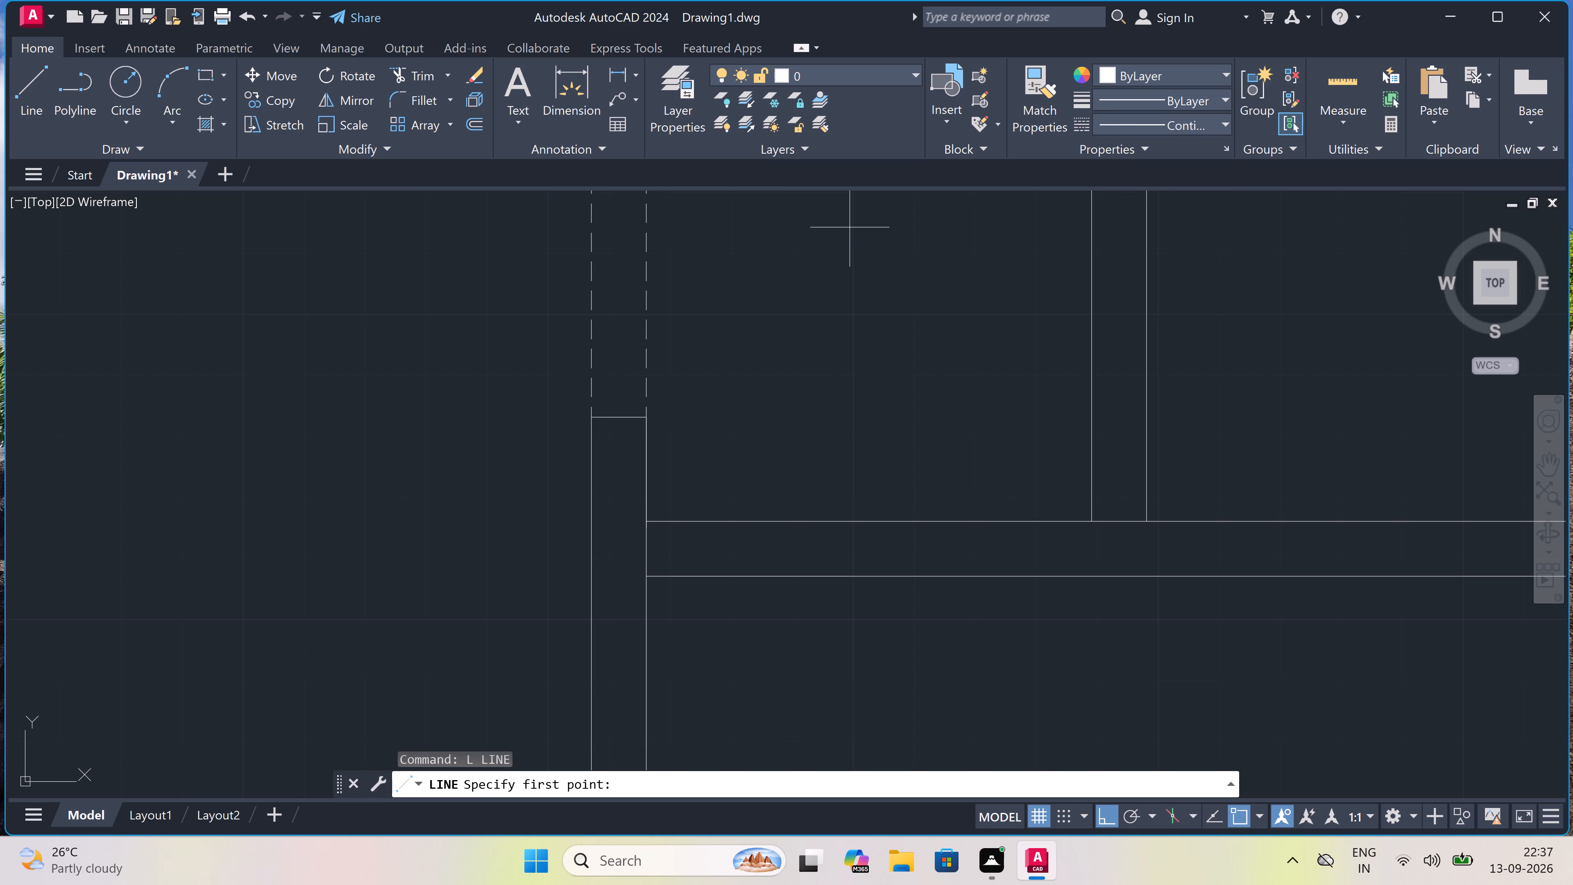
pyautogui.click(691, 517)
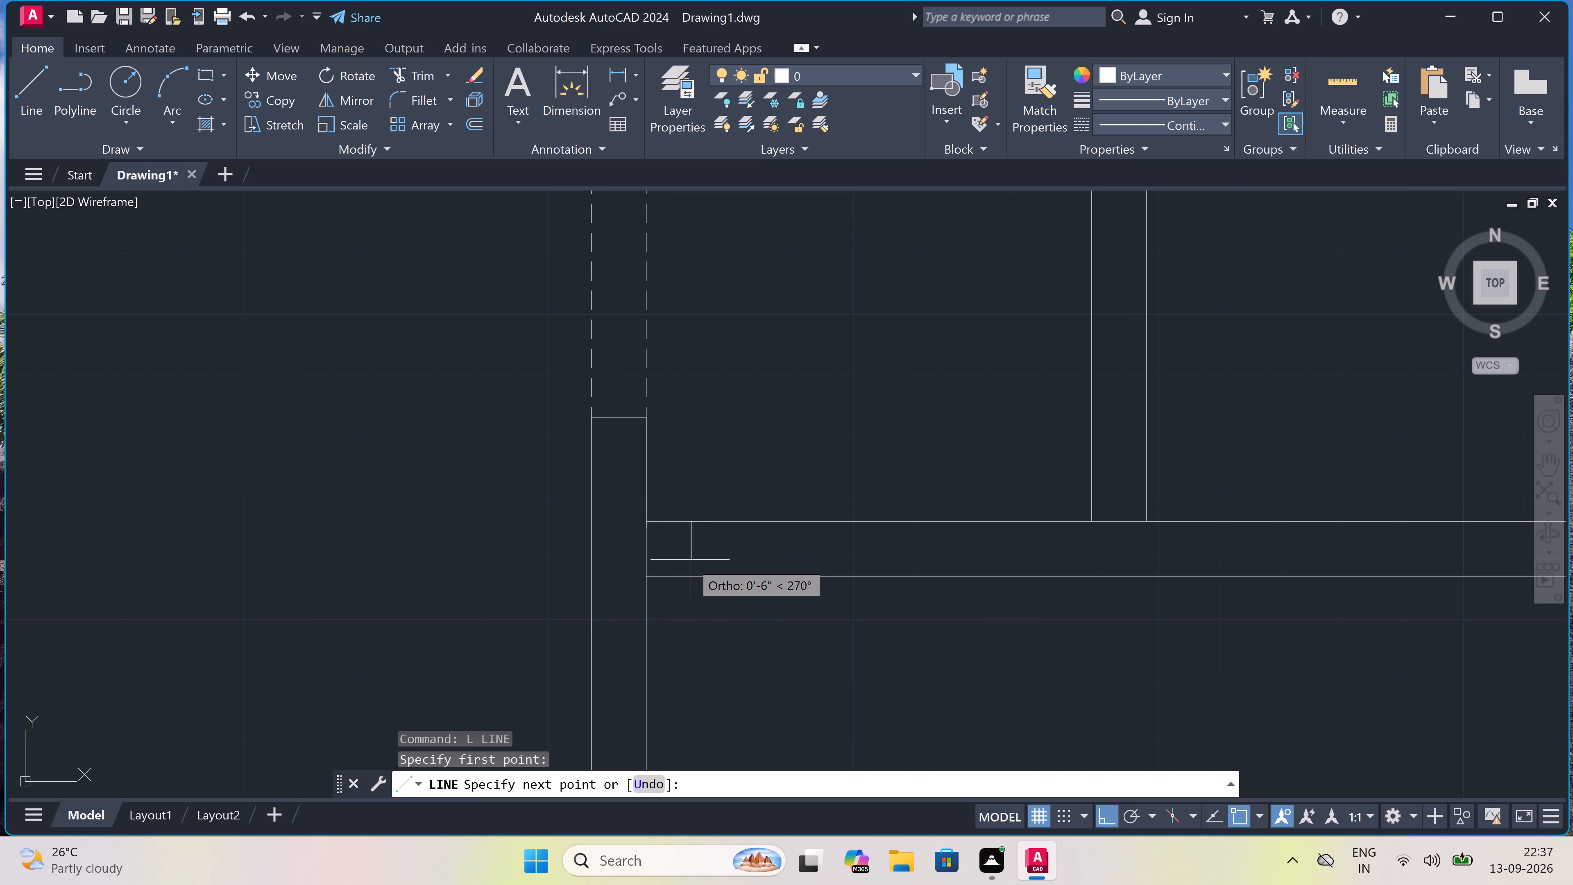
pyautogui.click(688, 575)
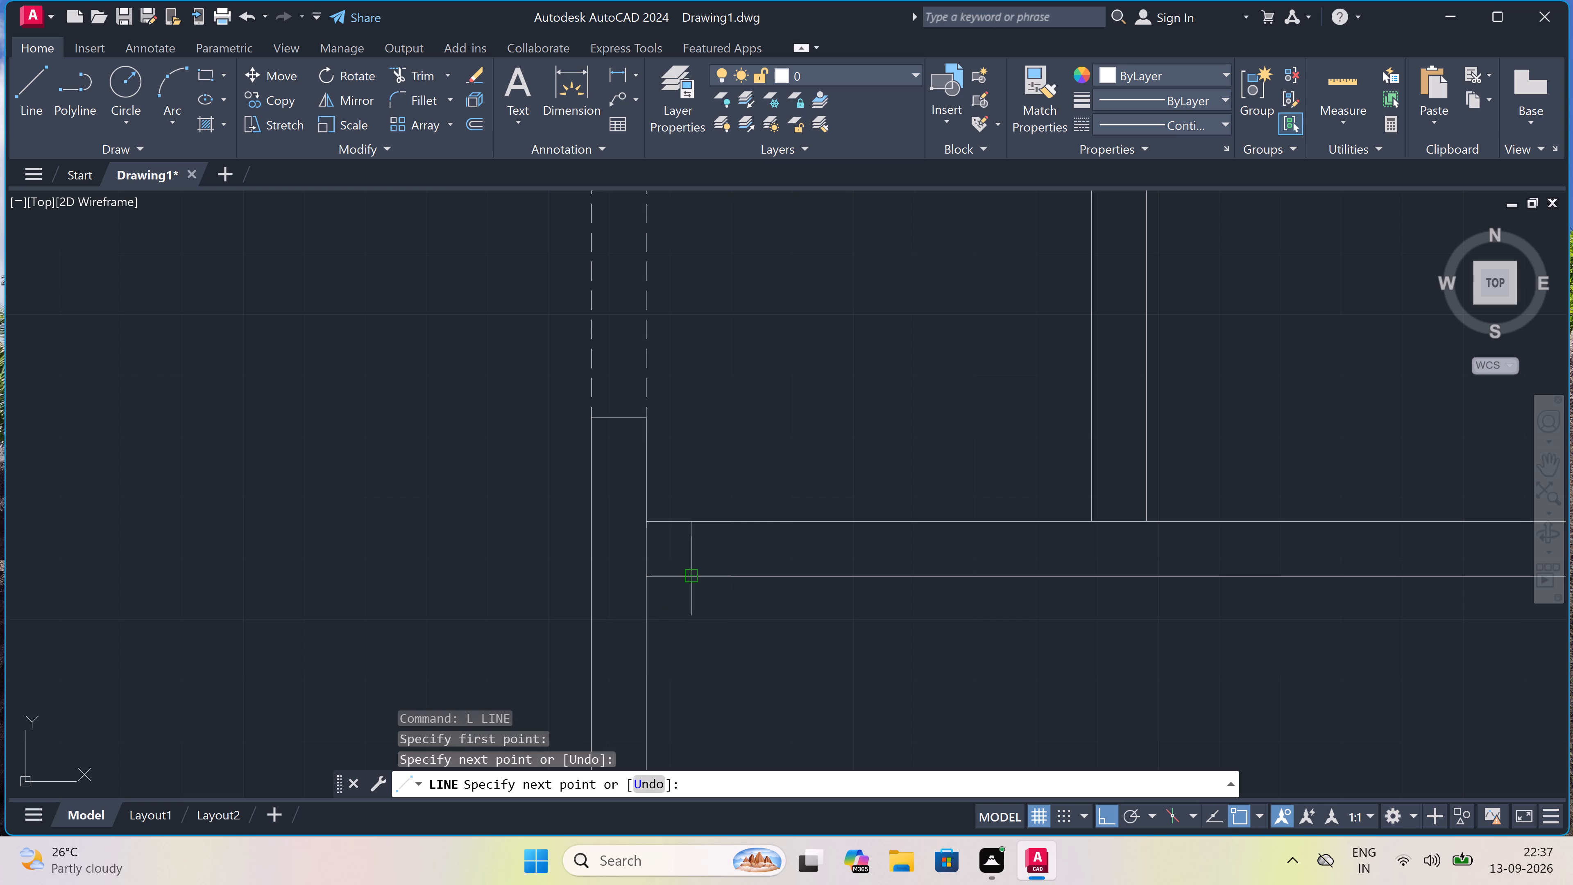
pyautogui.press('Escape')
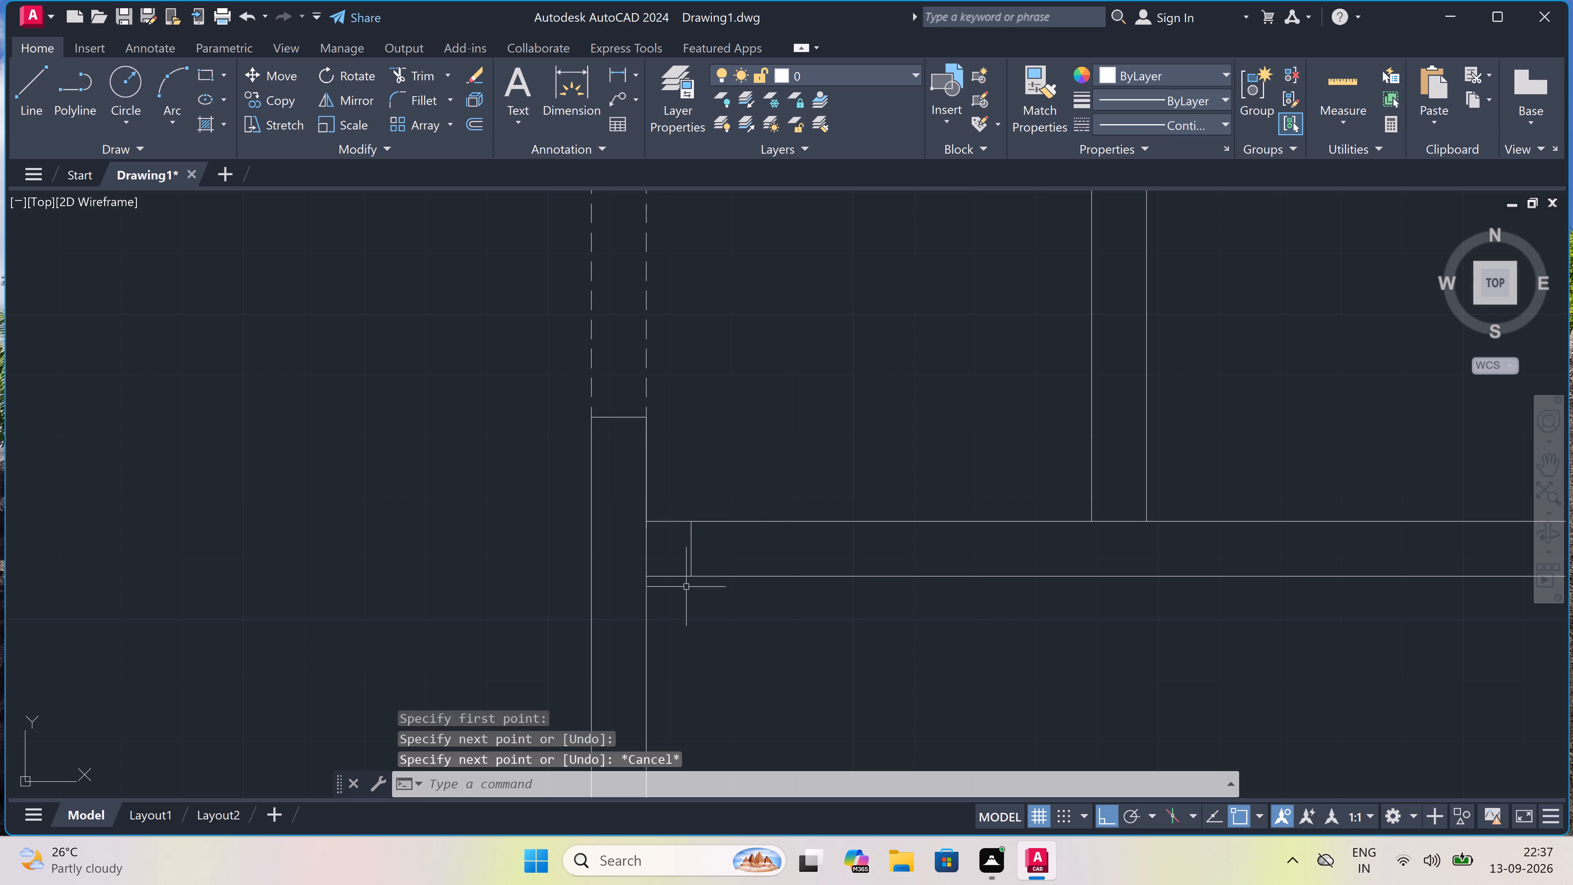
pyautogui.scroll(-4, 689, 585)
pyautogui.scroll(3, 738, 573)
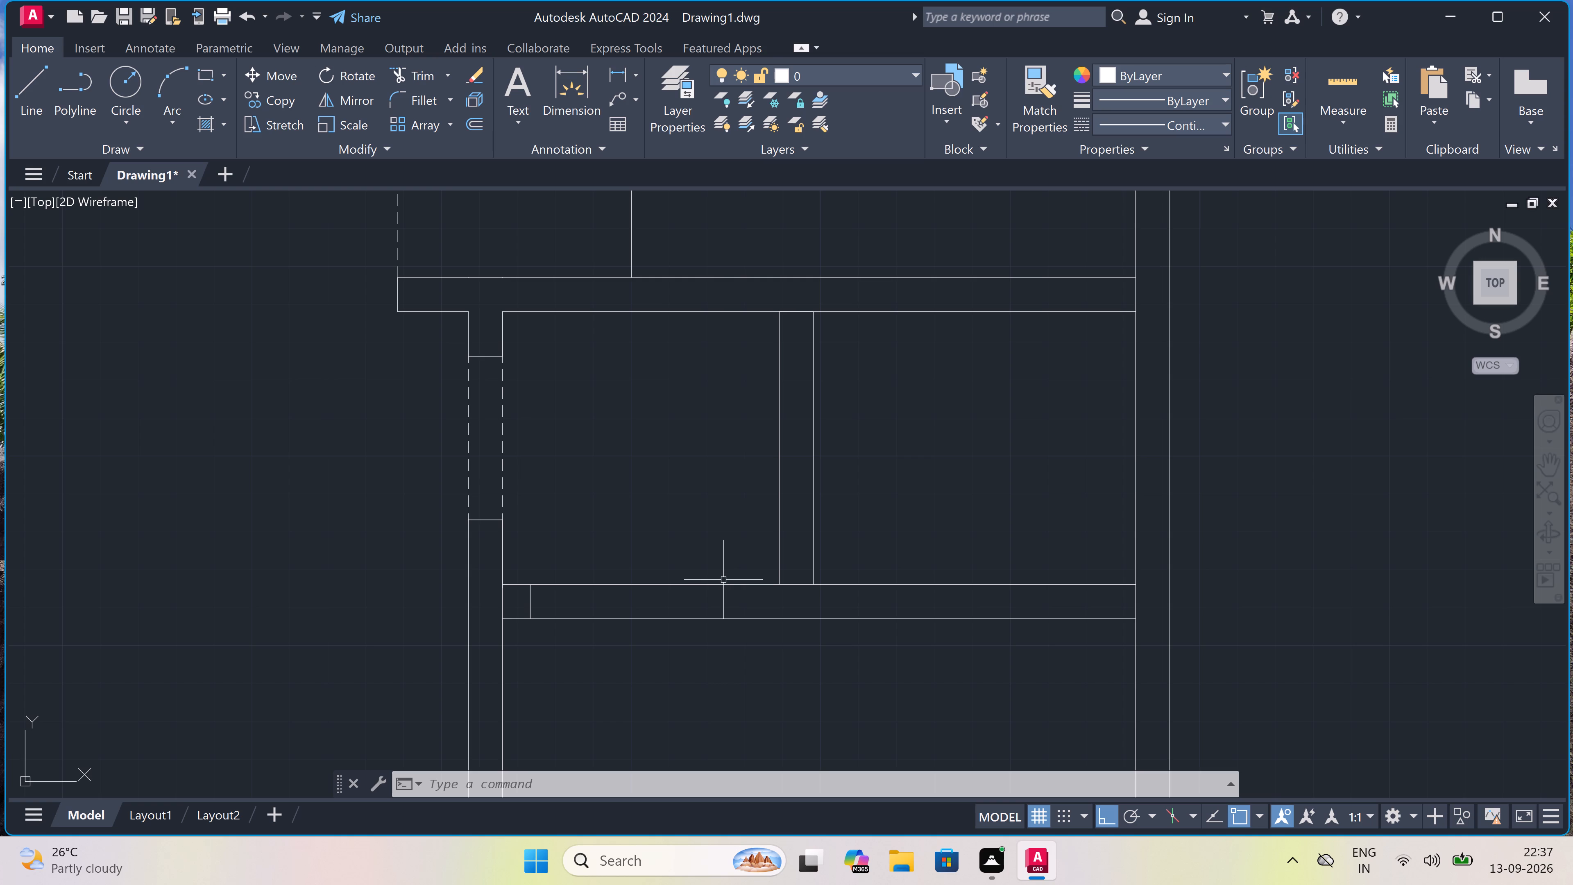
# Draw the second vertical jamb line across the horizontal wall beneath the small room, just left of the inner dividing wall.
pyautogui.press('space')
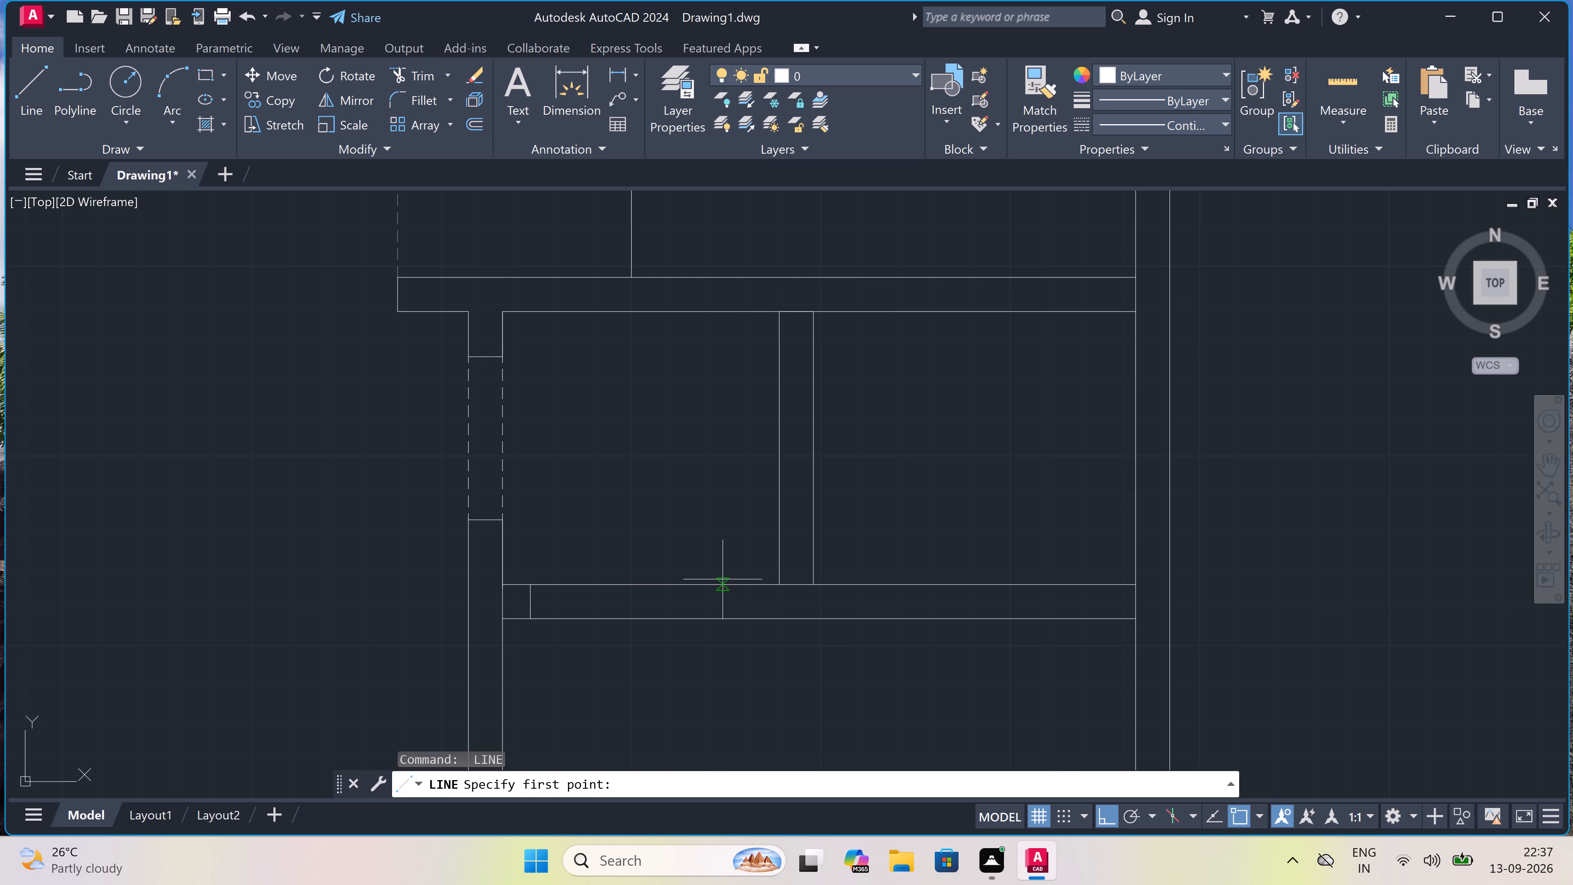
pyautogui.click(726, 581)
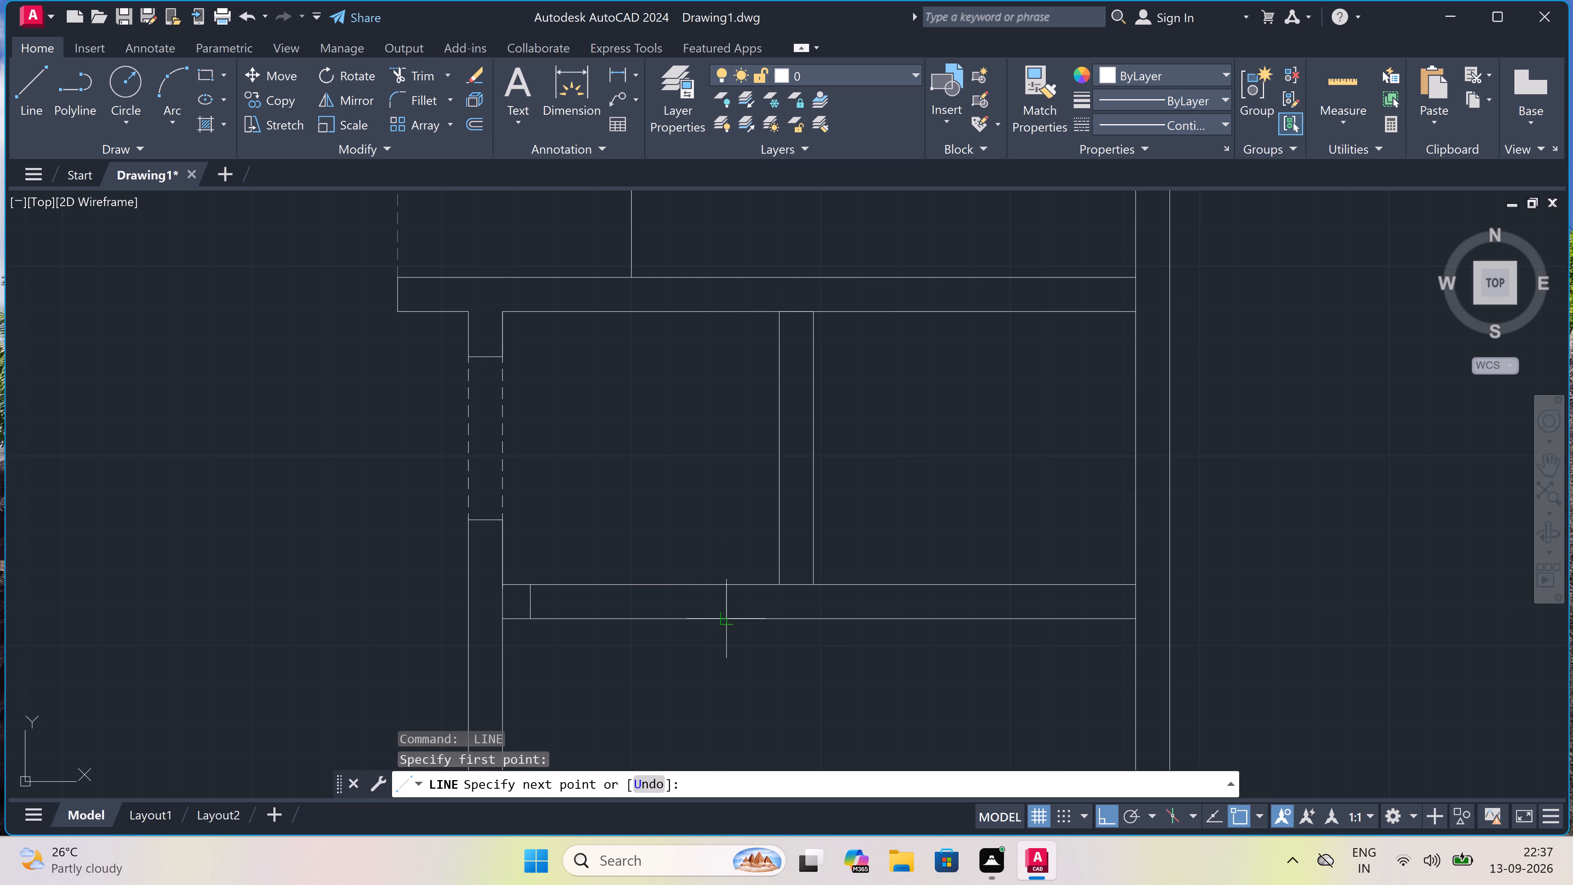
pyautogui.click(726, 613)
pyautogui.press('Escape')
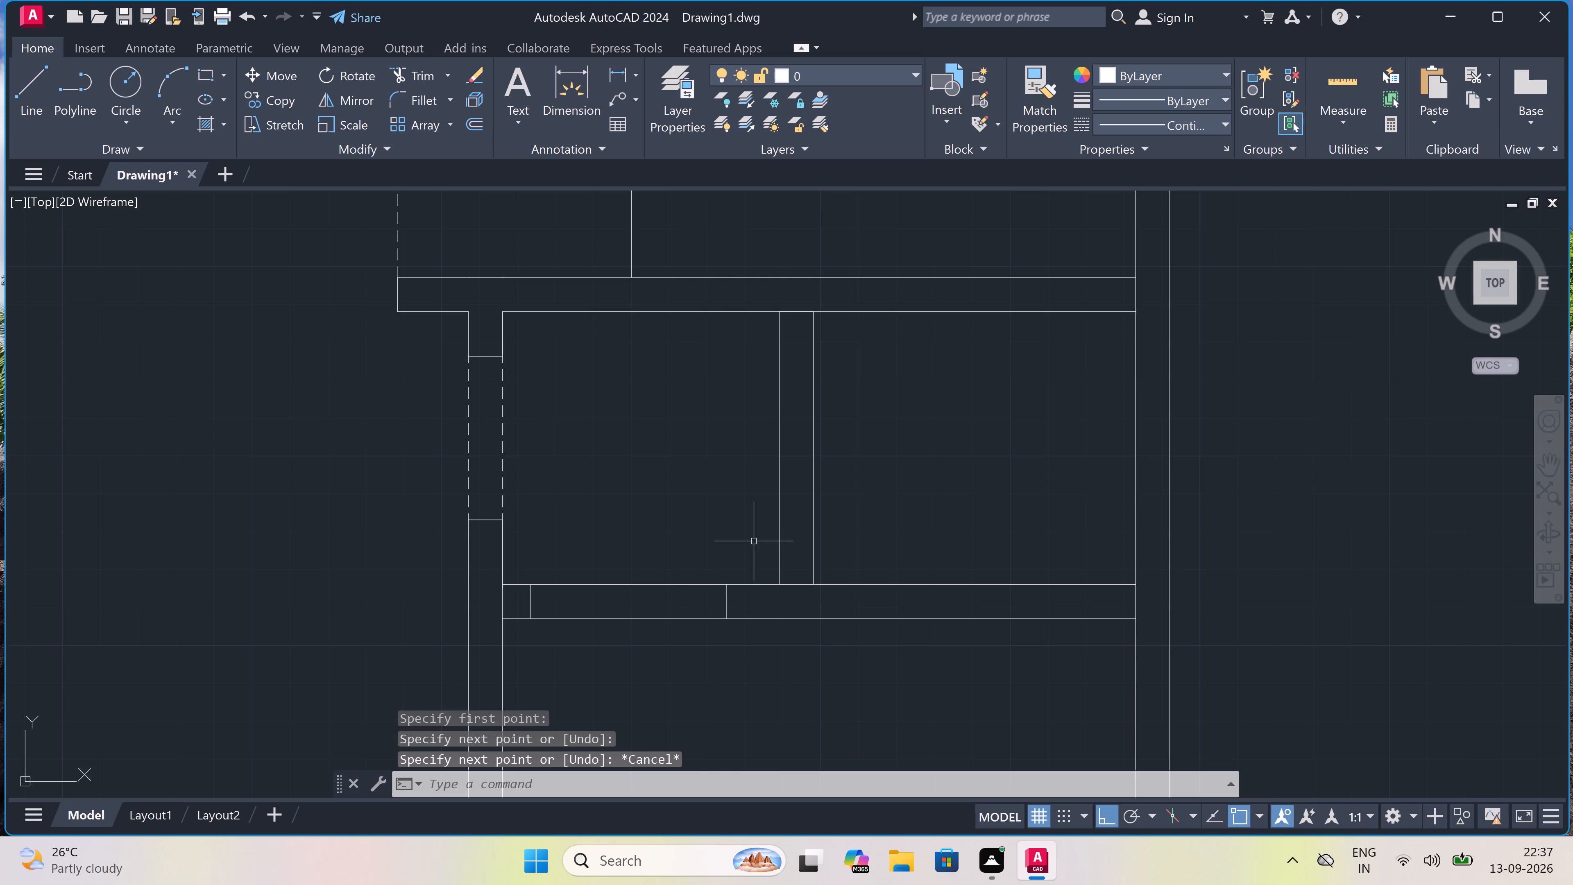
# Draw two horizontal jamb lines across the small room's inner dividing wall, one near mid-height and one close to the lower wall.
pyautogui.press('space')
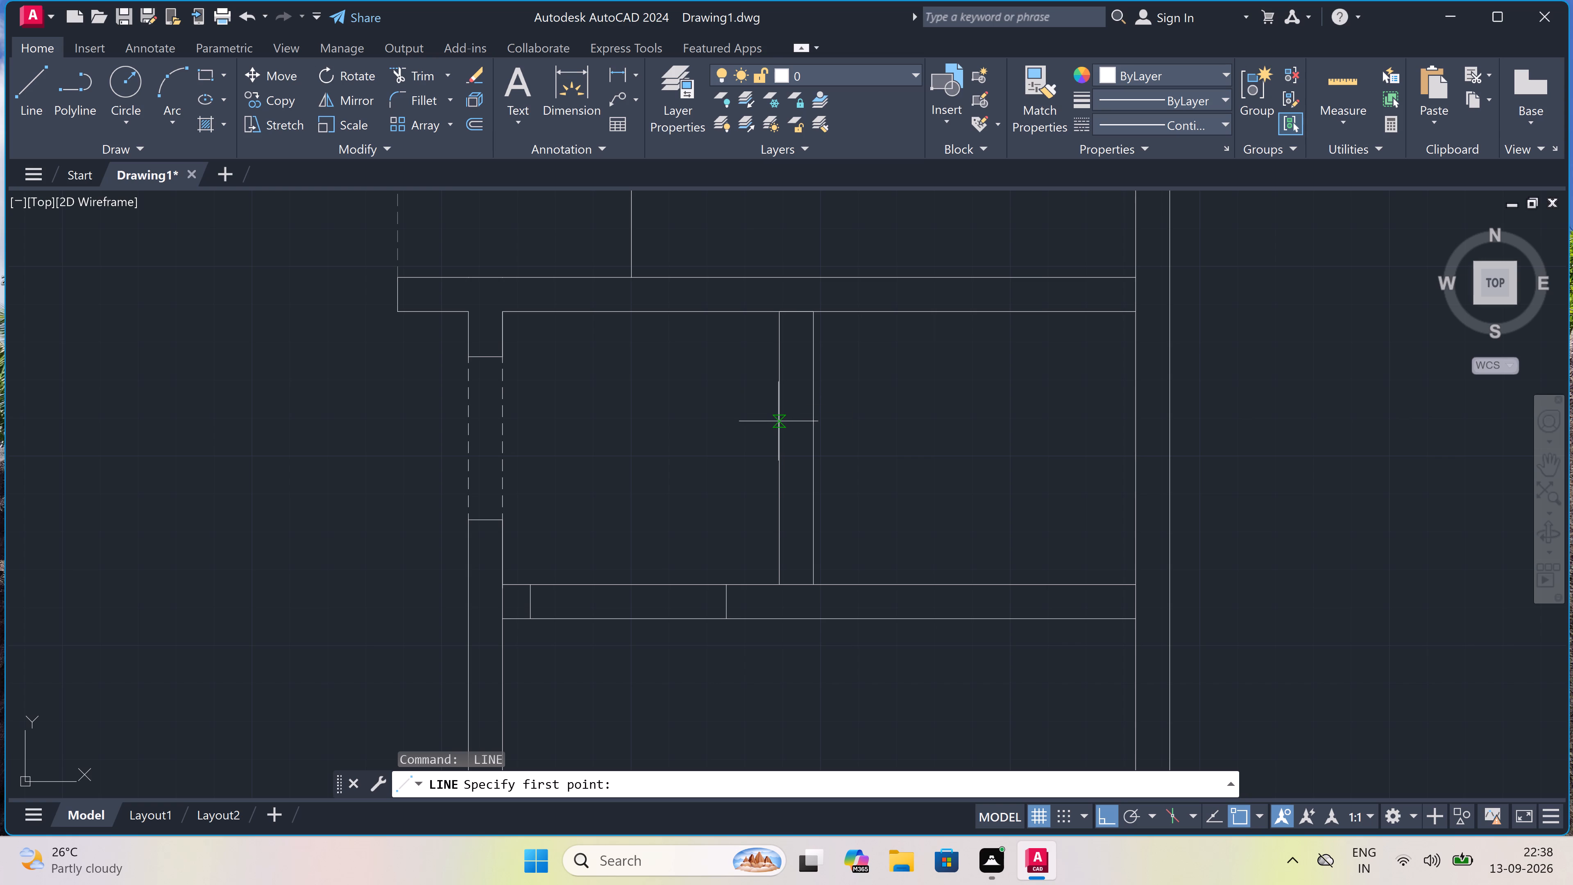
pyautogui.moveTo(777, 413); pyautogui.dragTo(780, 409)
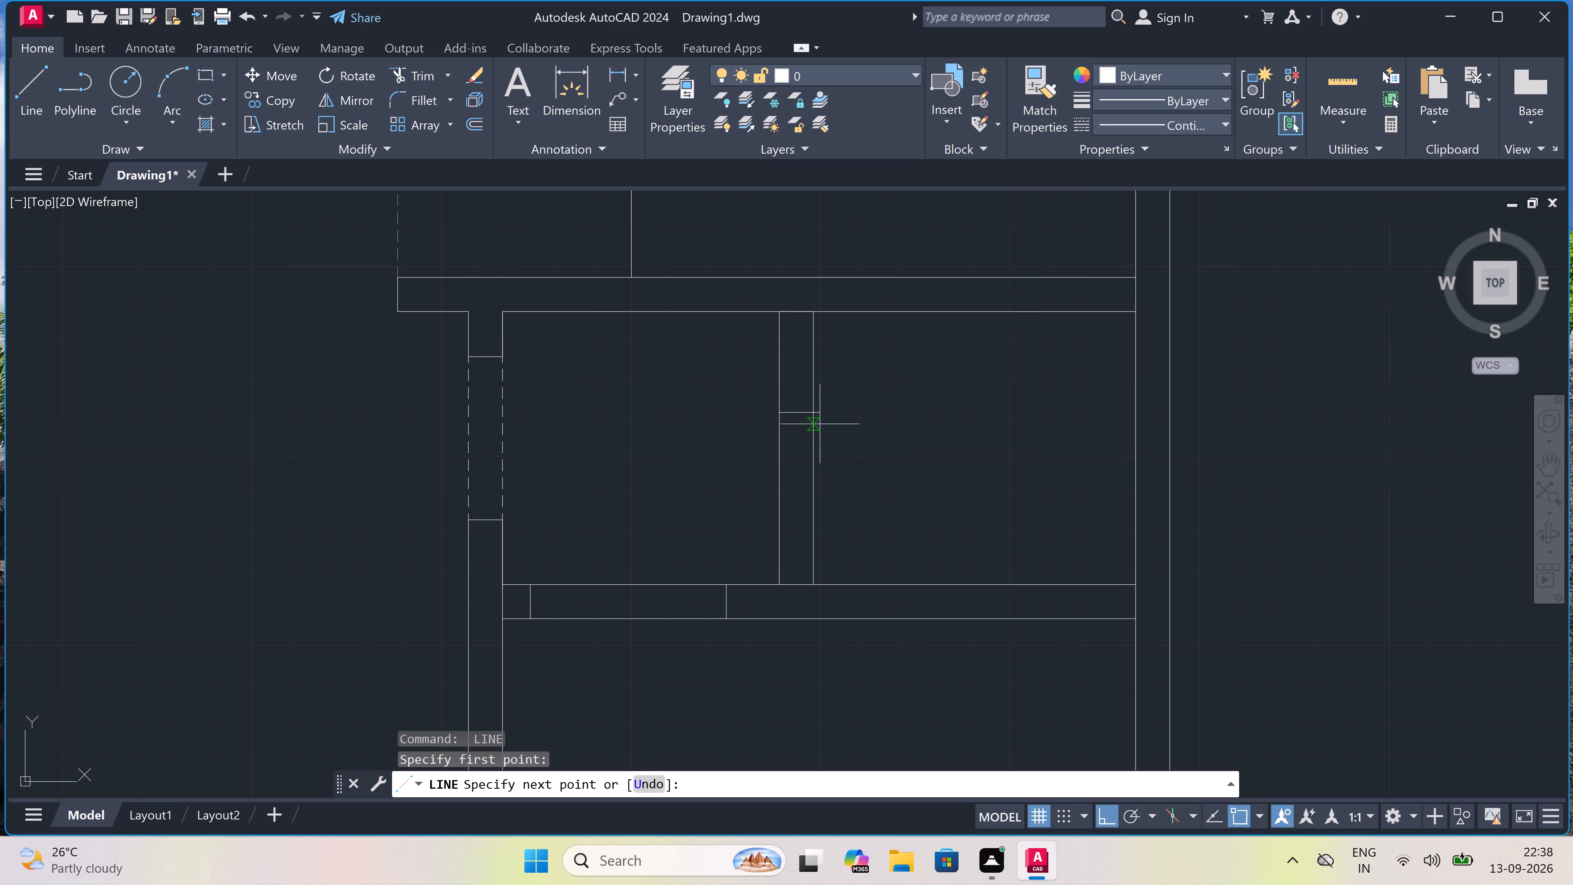
pyautogui.click(816, 409)
pyautogui.press('Escape')
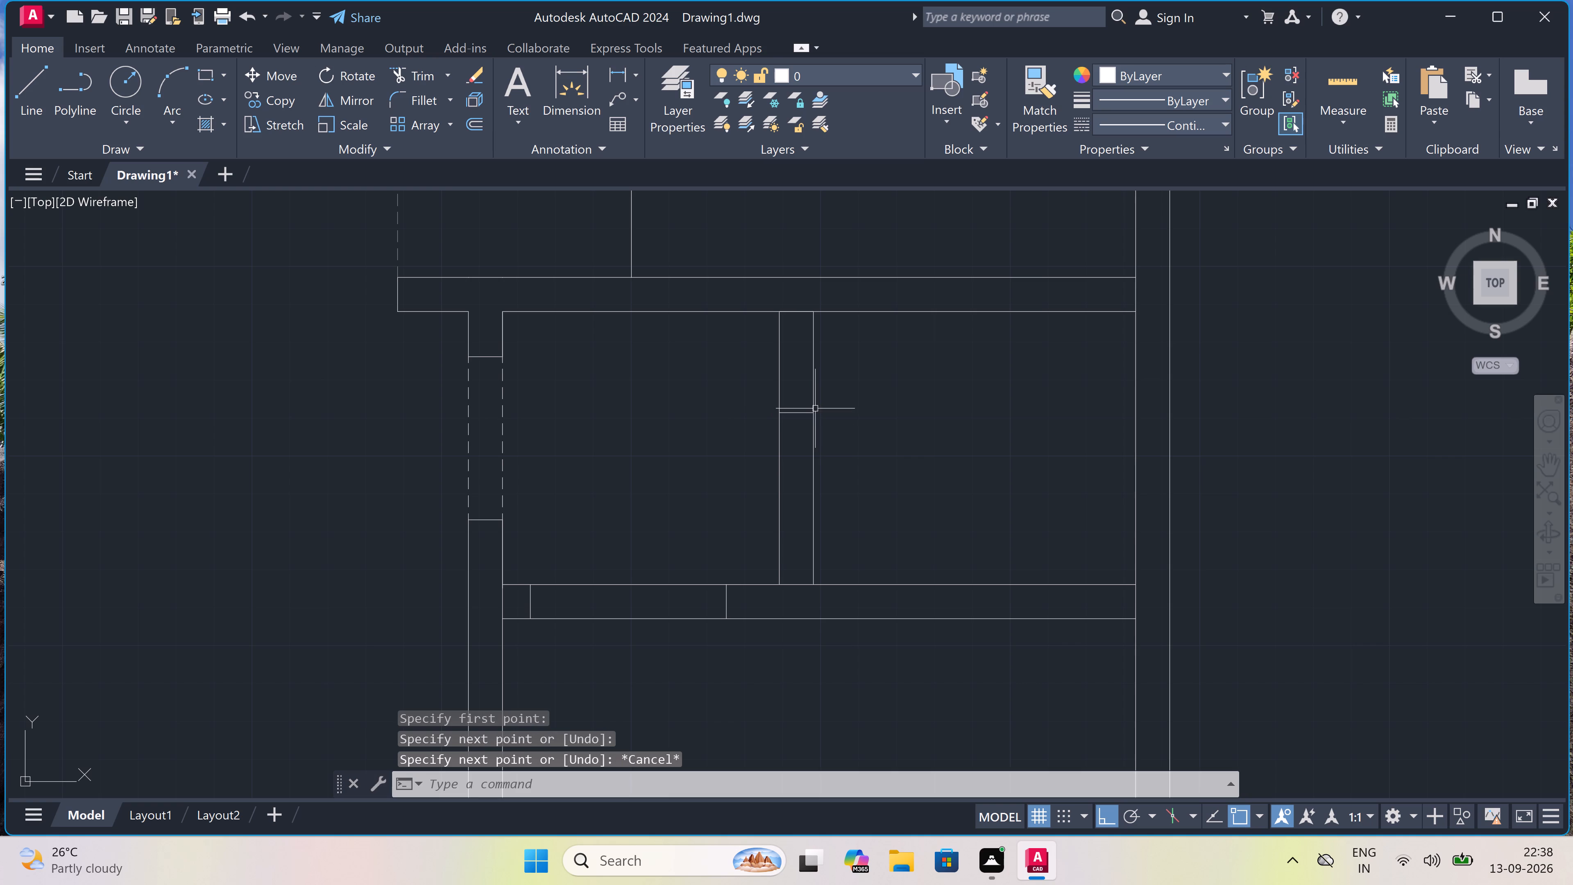
pyautogui.press('space')
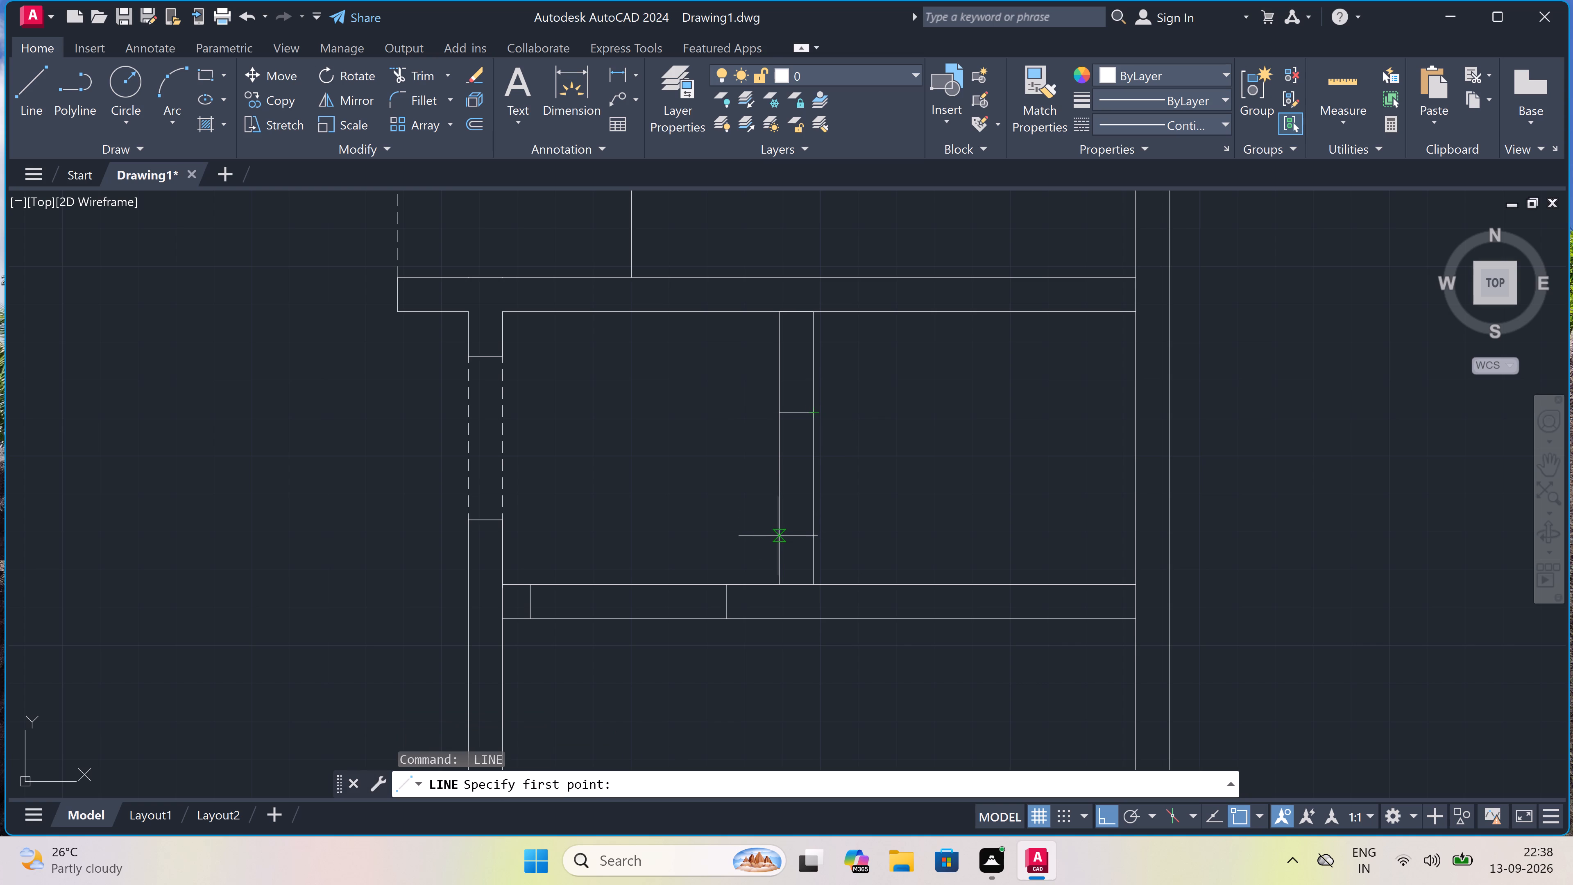
pyautogui.click(778, 536)
pyautogui.click(817, 538)
pyautogui.press('Escape')
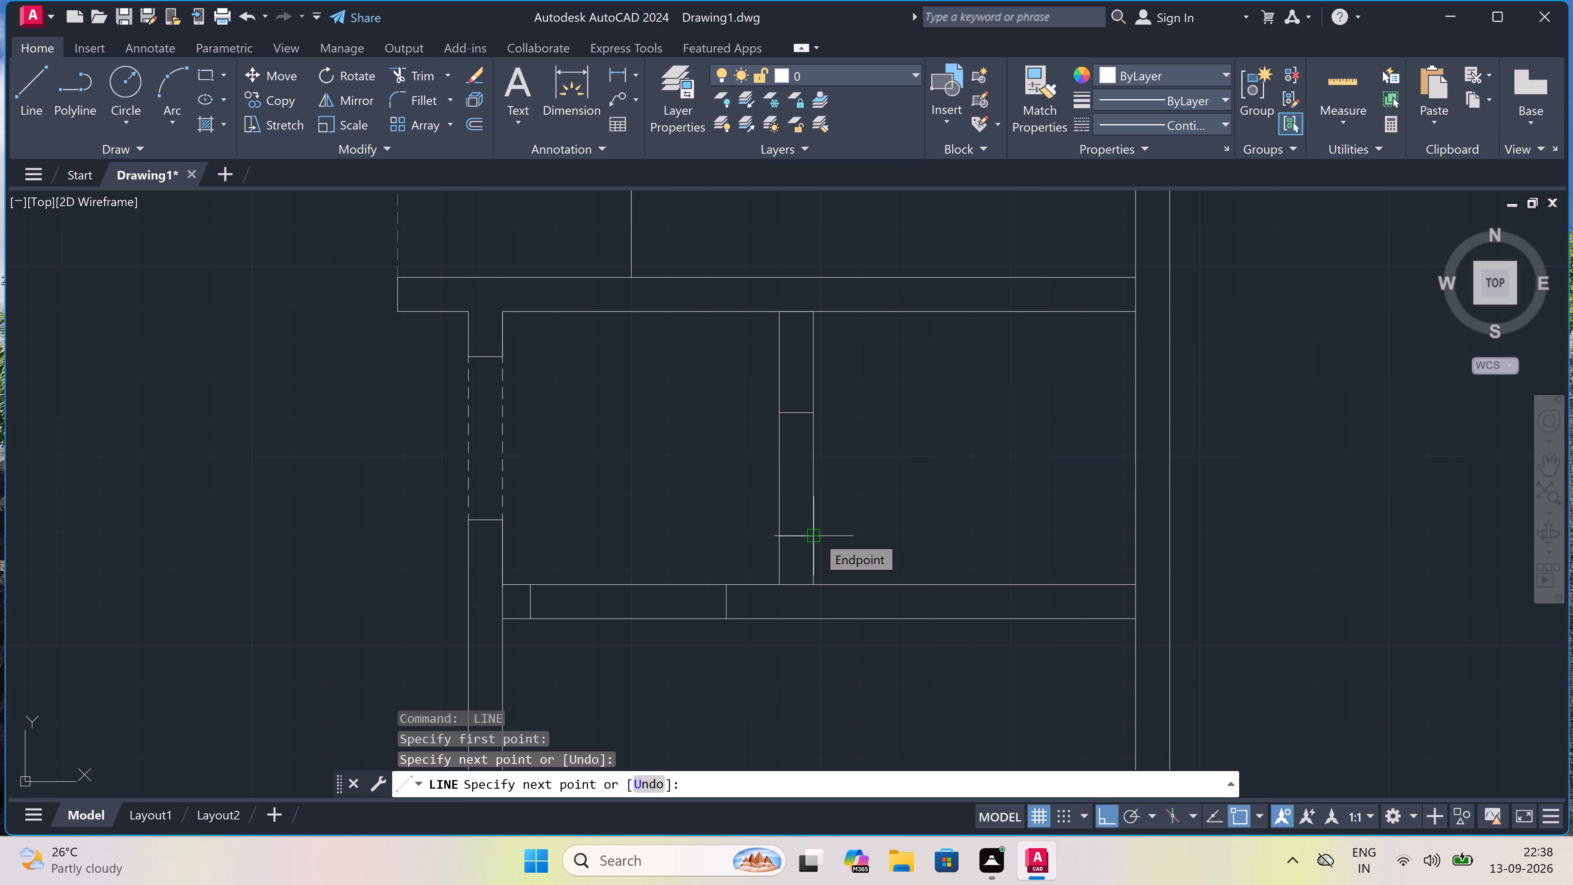
# Trim both wall faces between the jamb lines to open the gaps in the inner dividing wall and the lower horizontal wall.
pyautogui.write('tr')
pyautogui.press('space')
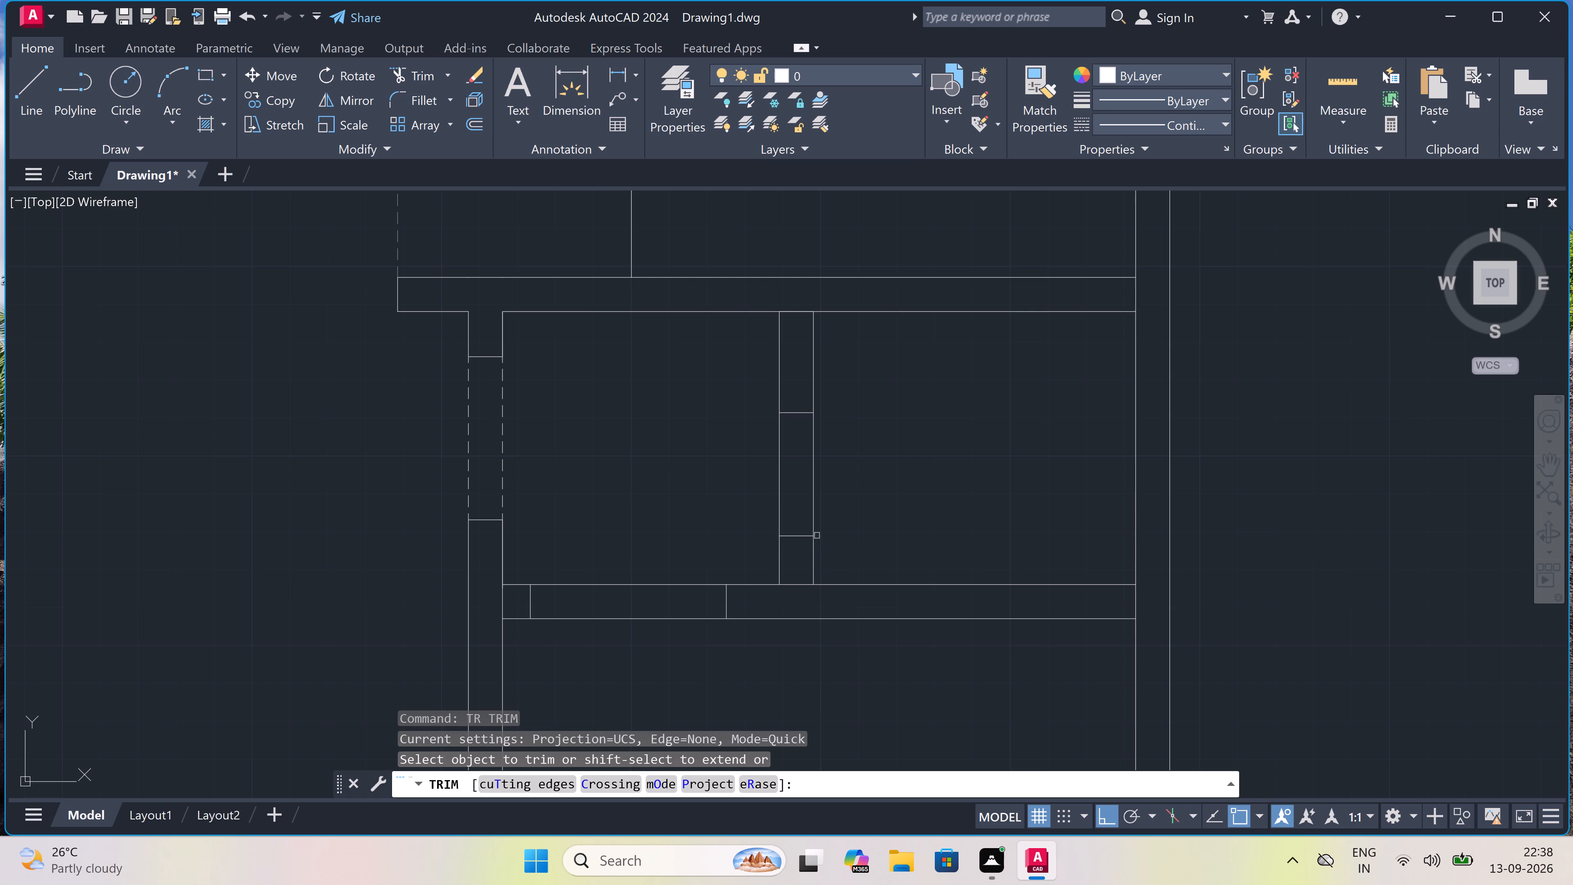
pyautogui.click(836, 478)
pyautogui.click(752, 472)
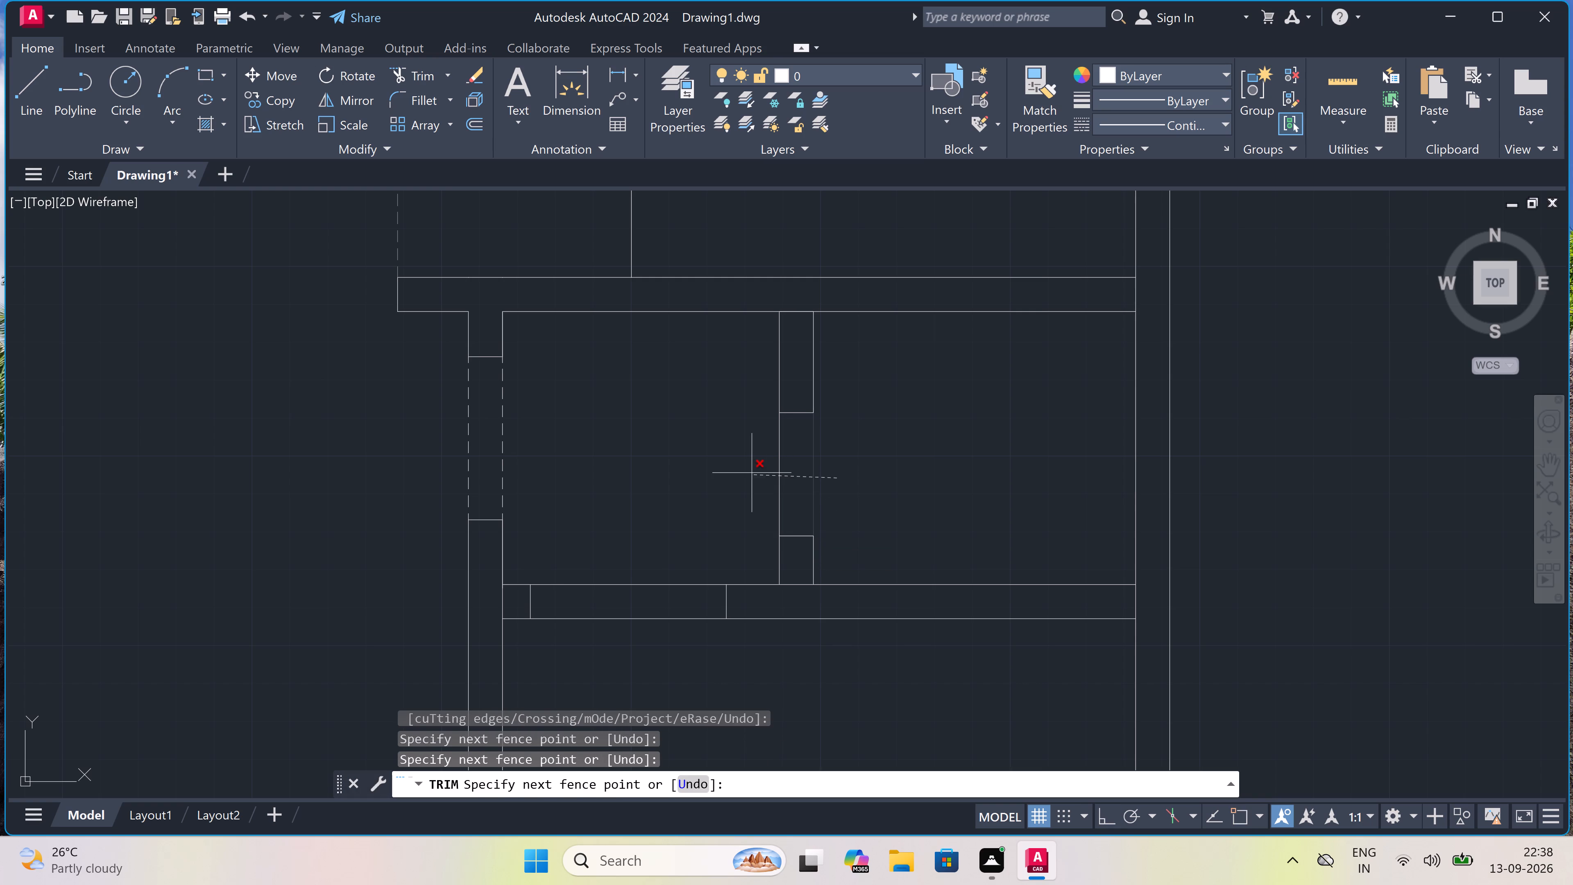
pyautogui.moveTo(593, 645); pyautogui.dragTo(600, 626)
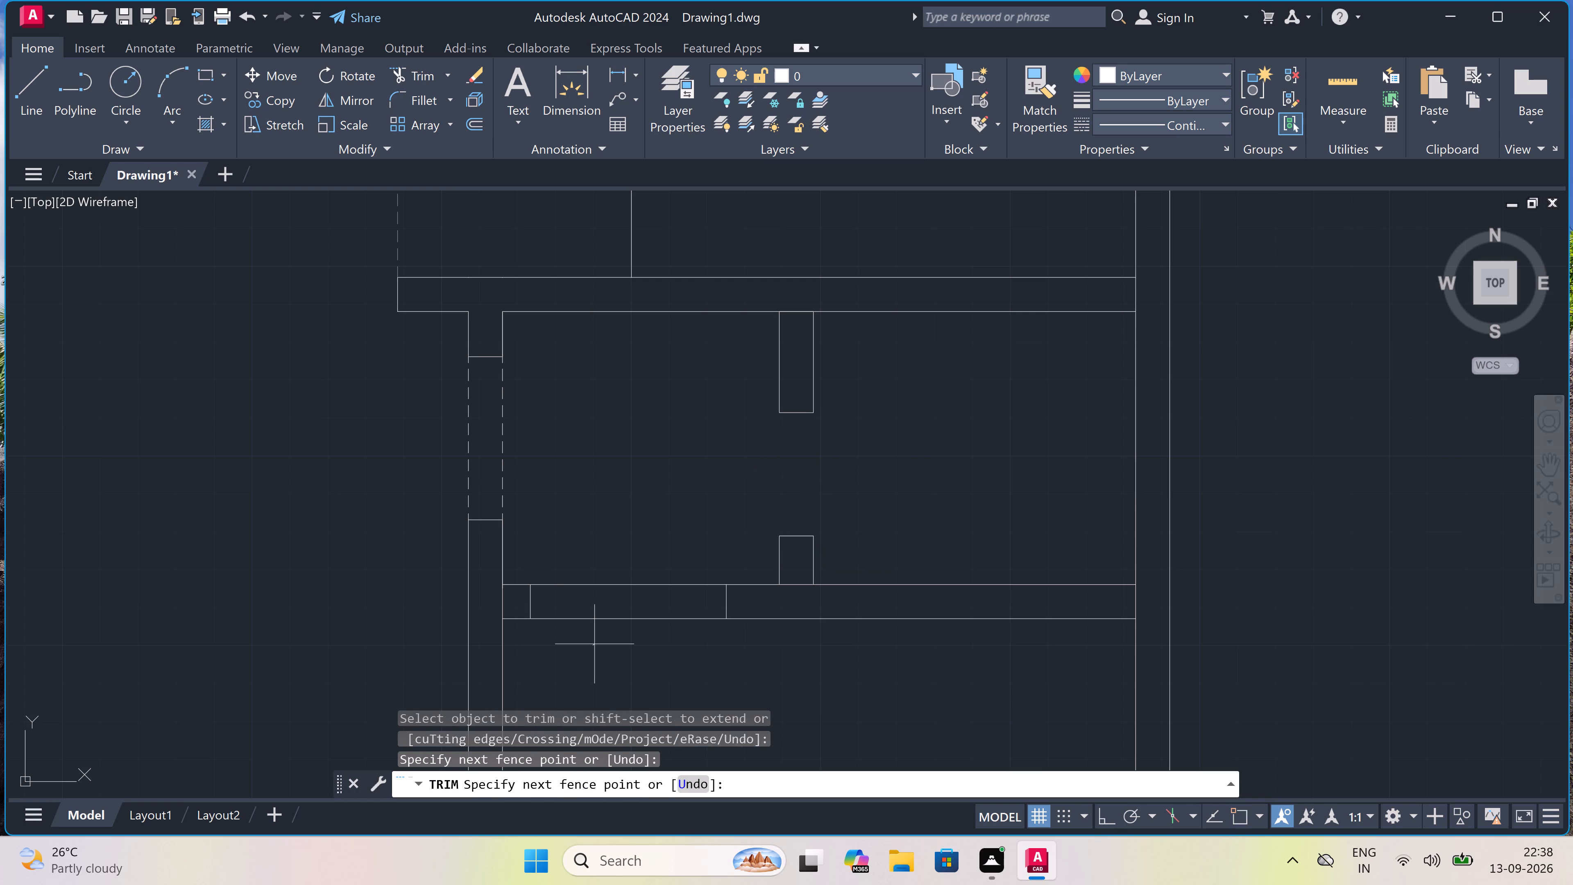
pyautogui.click(625, 488)
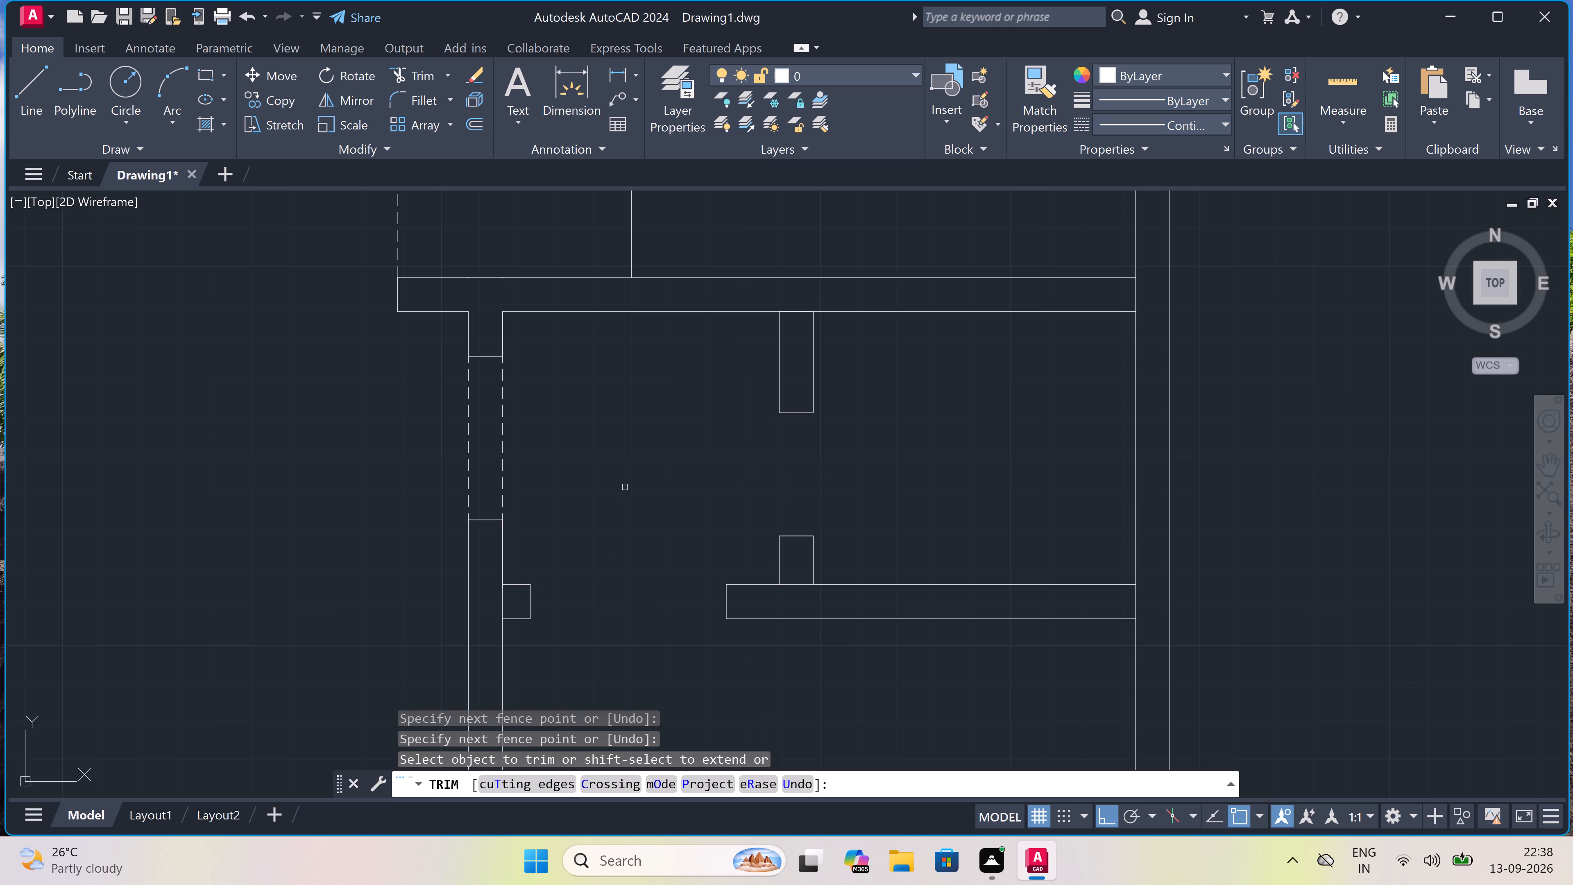
# Trim the leftover lines where the dividing wall meets the upper and lower walls and where the short stub meets the left wall.
pyautogui.click(789, 585)
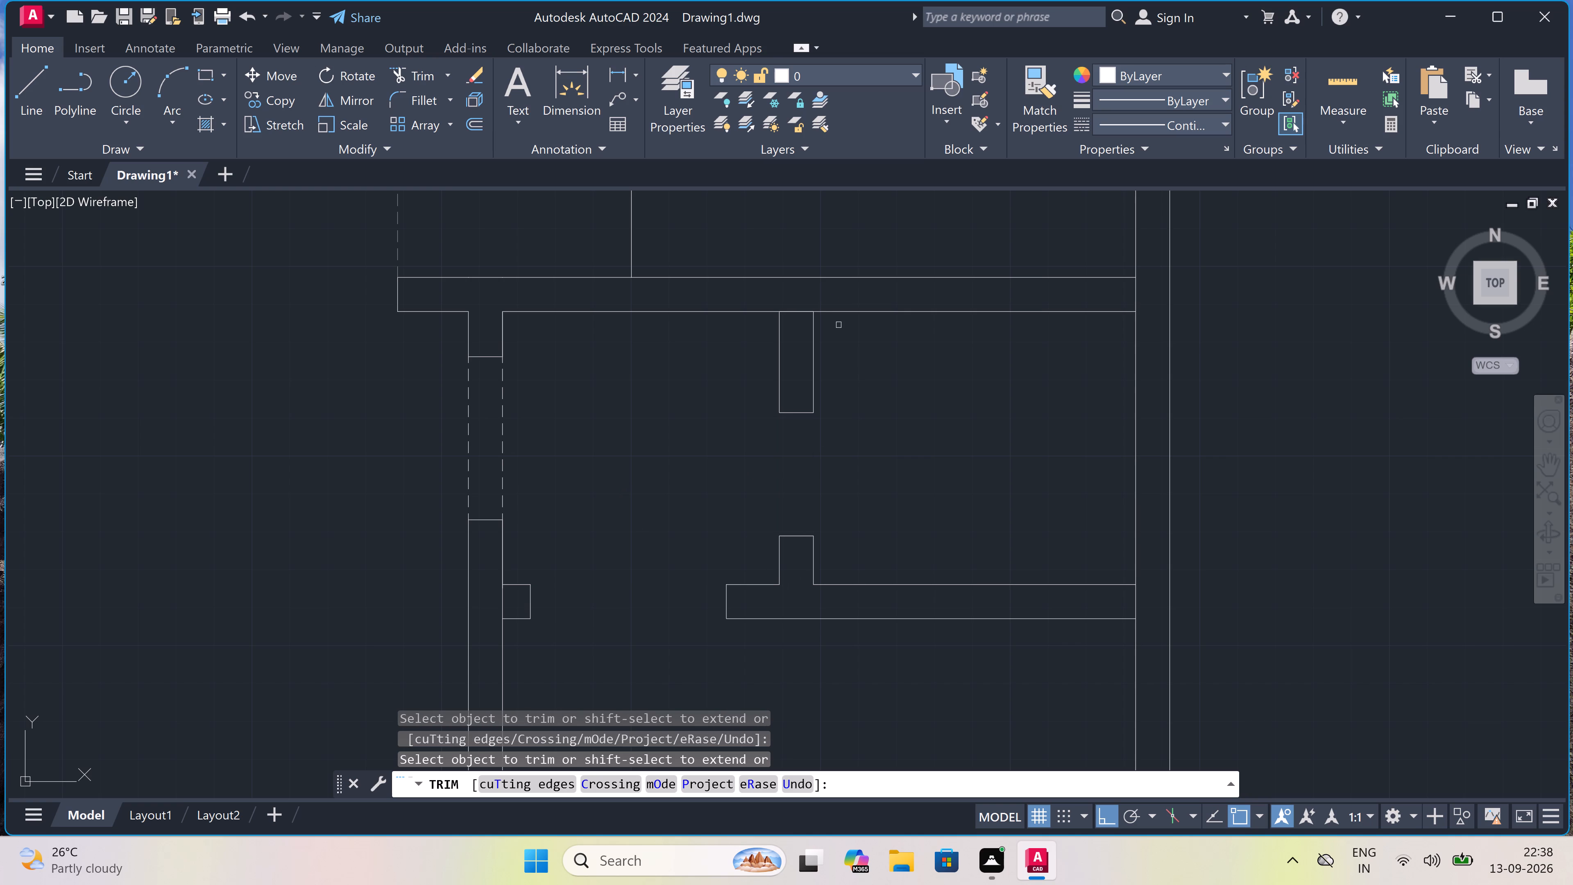
pyautogui.click(795, 312)
pyautogui.doubleClick(795, 312)
pyautogui.scroll(-3, 795, 312)
pyautogui.scroll(2, 678, 439)
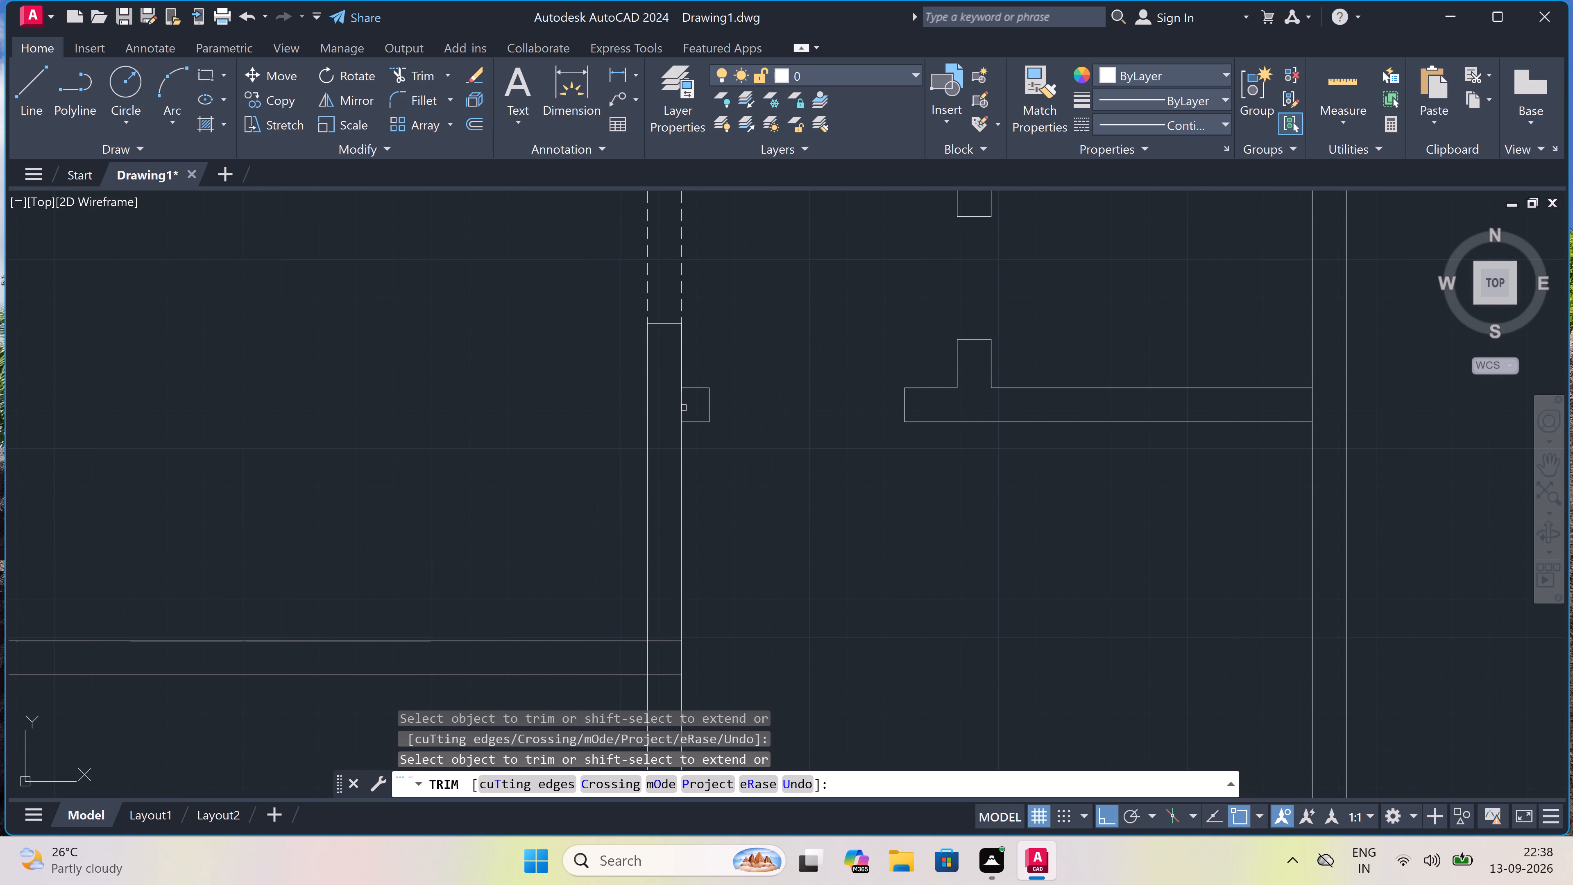
pyautogui.scroll(3, 682, 401)
pyautogui.click(682, 401)
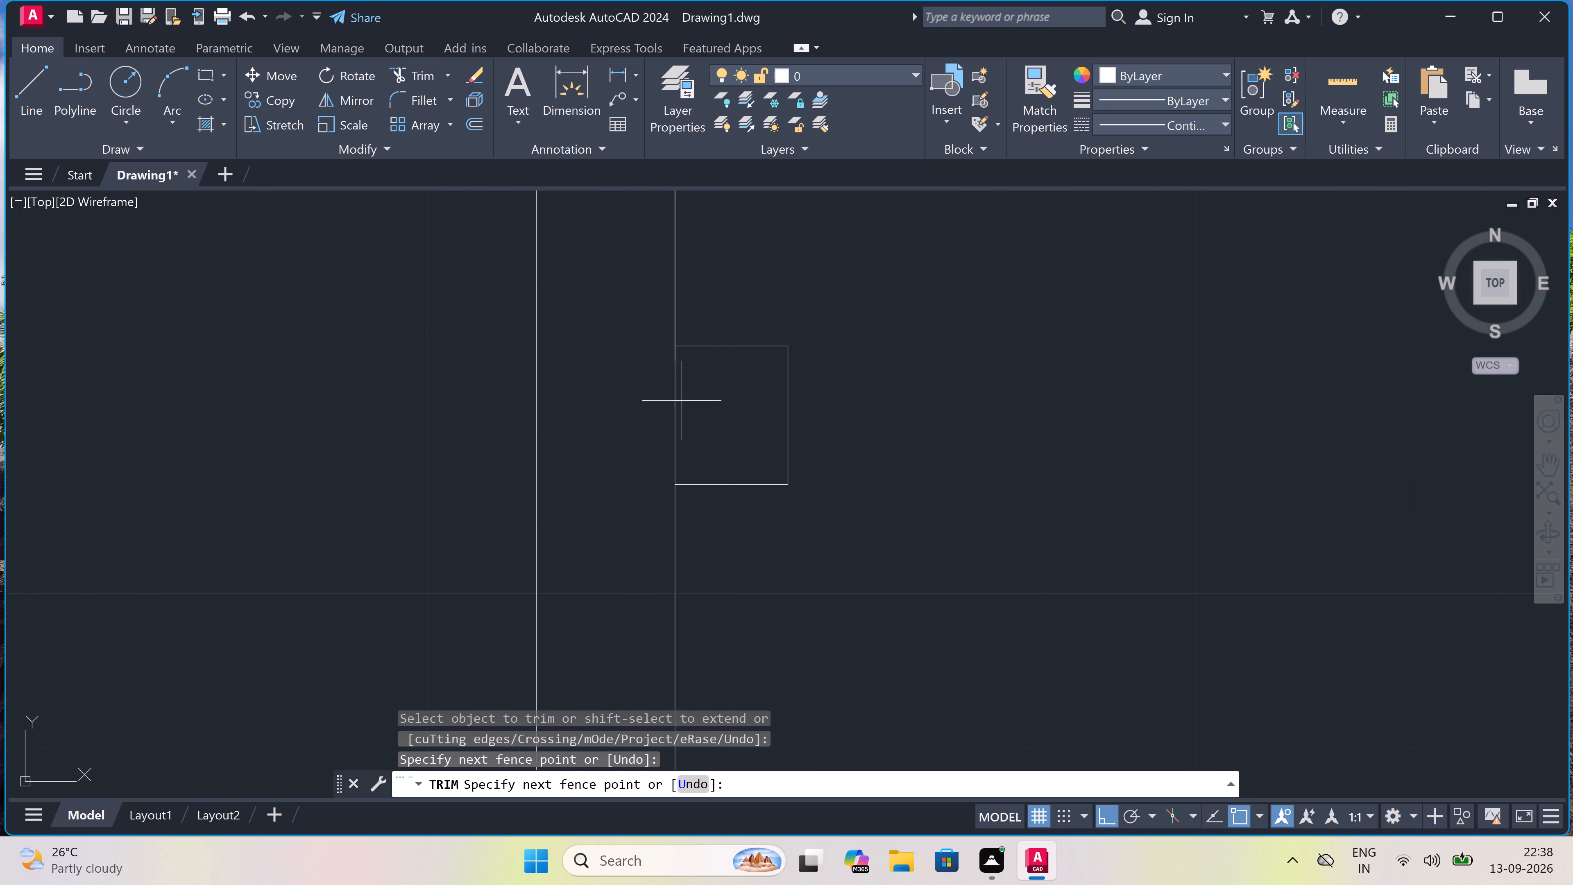
pyautogui.click(661, 406)
pyautogui.scroll(5, 673, 346)
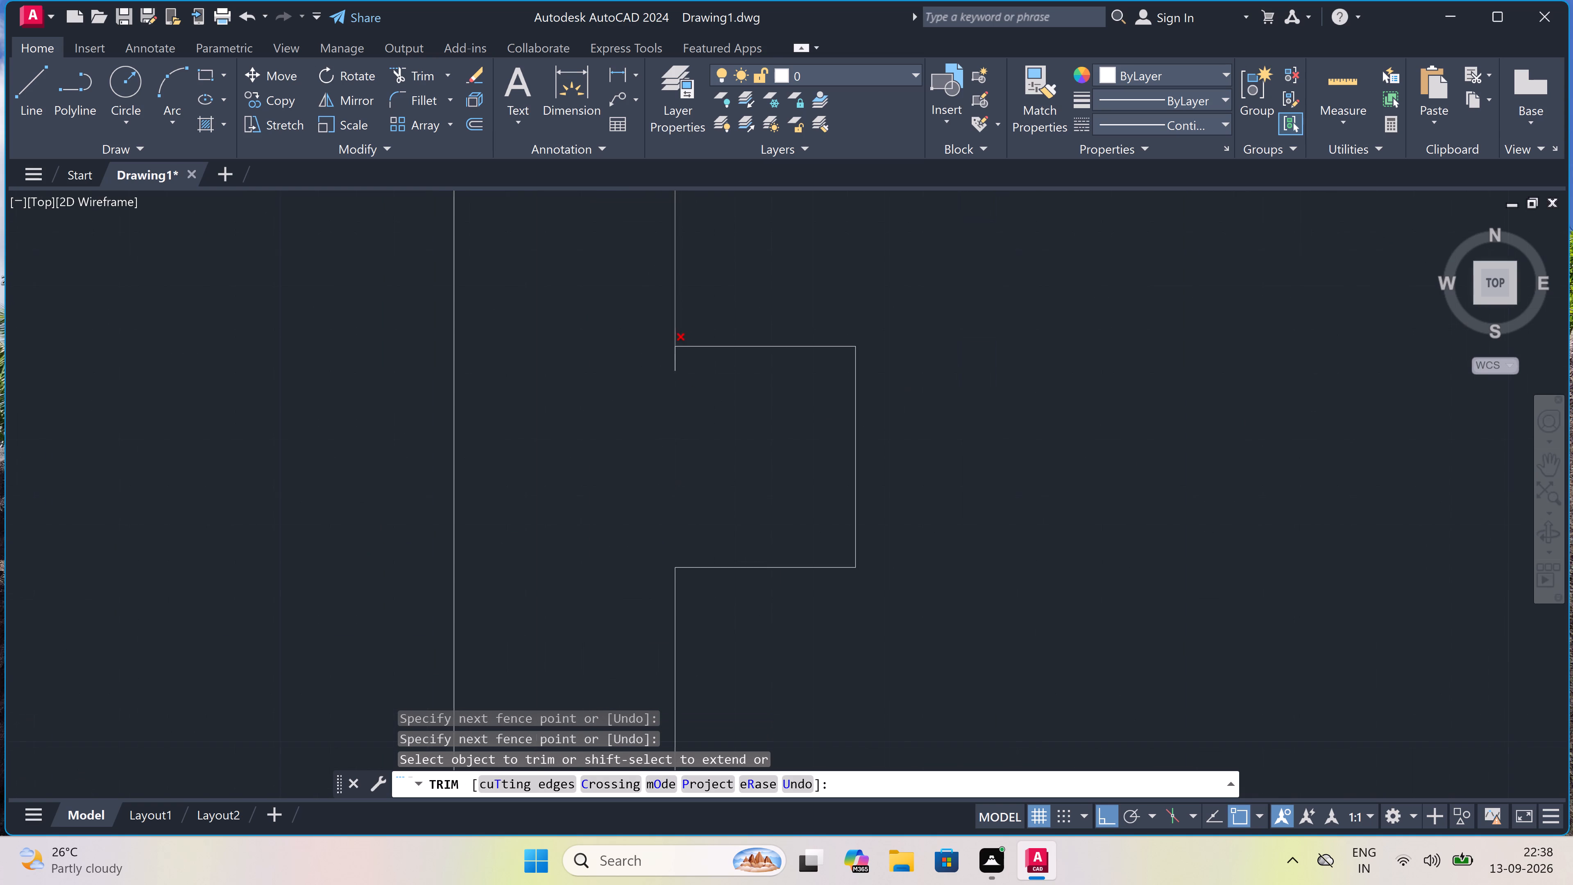
pyautogui.scroll(1, 673, 346)
pyautogui.click(682, 408)
pyautogui.click(669, 407)
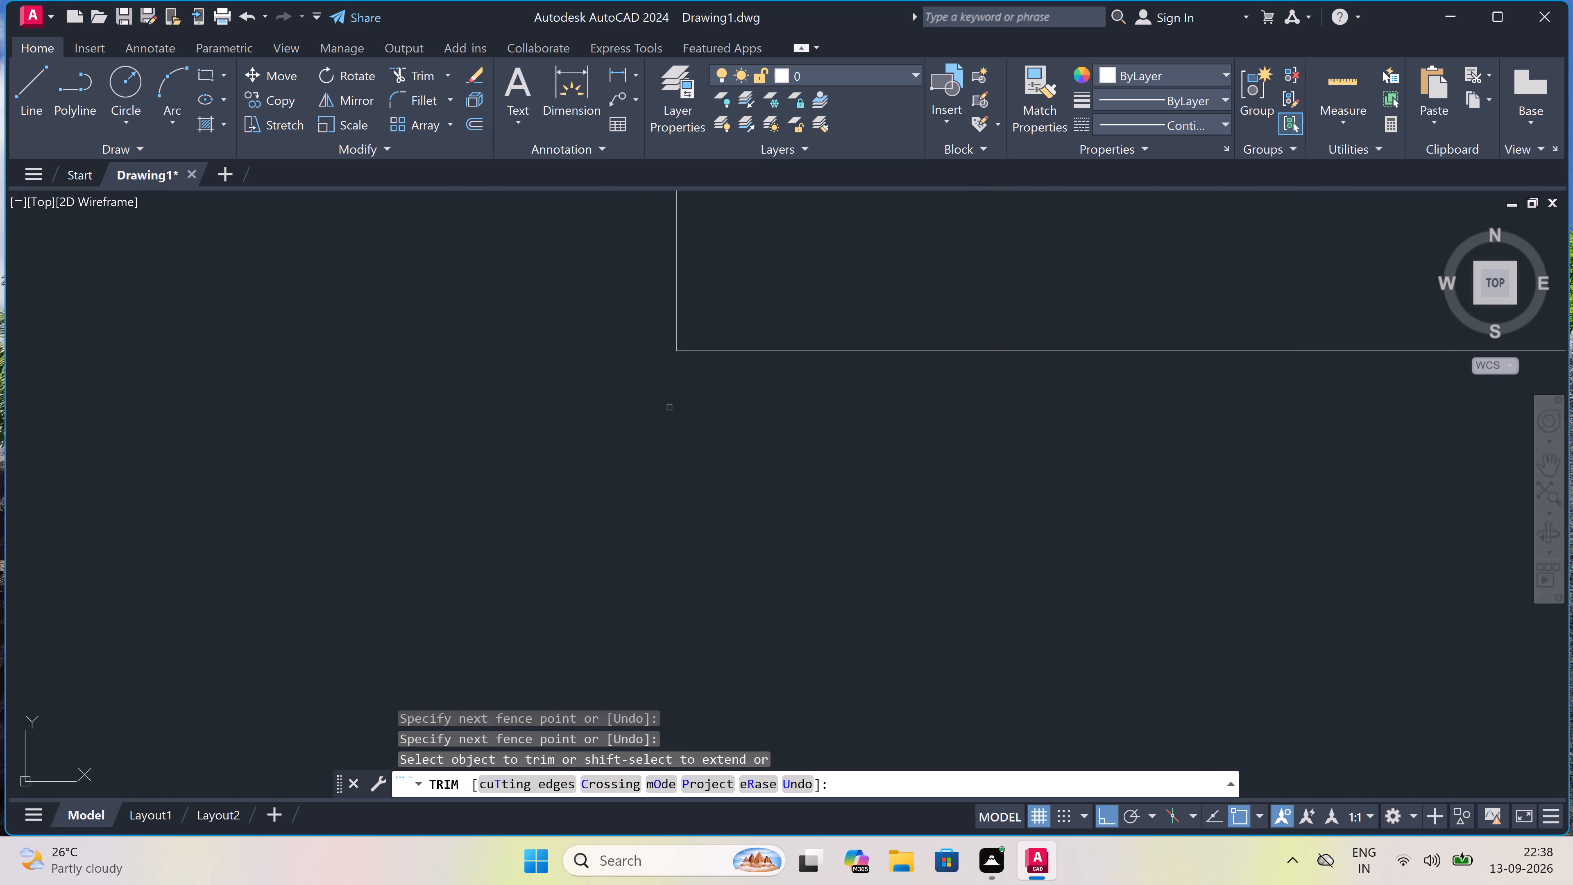
pyautogui.press('Escape')
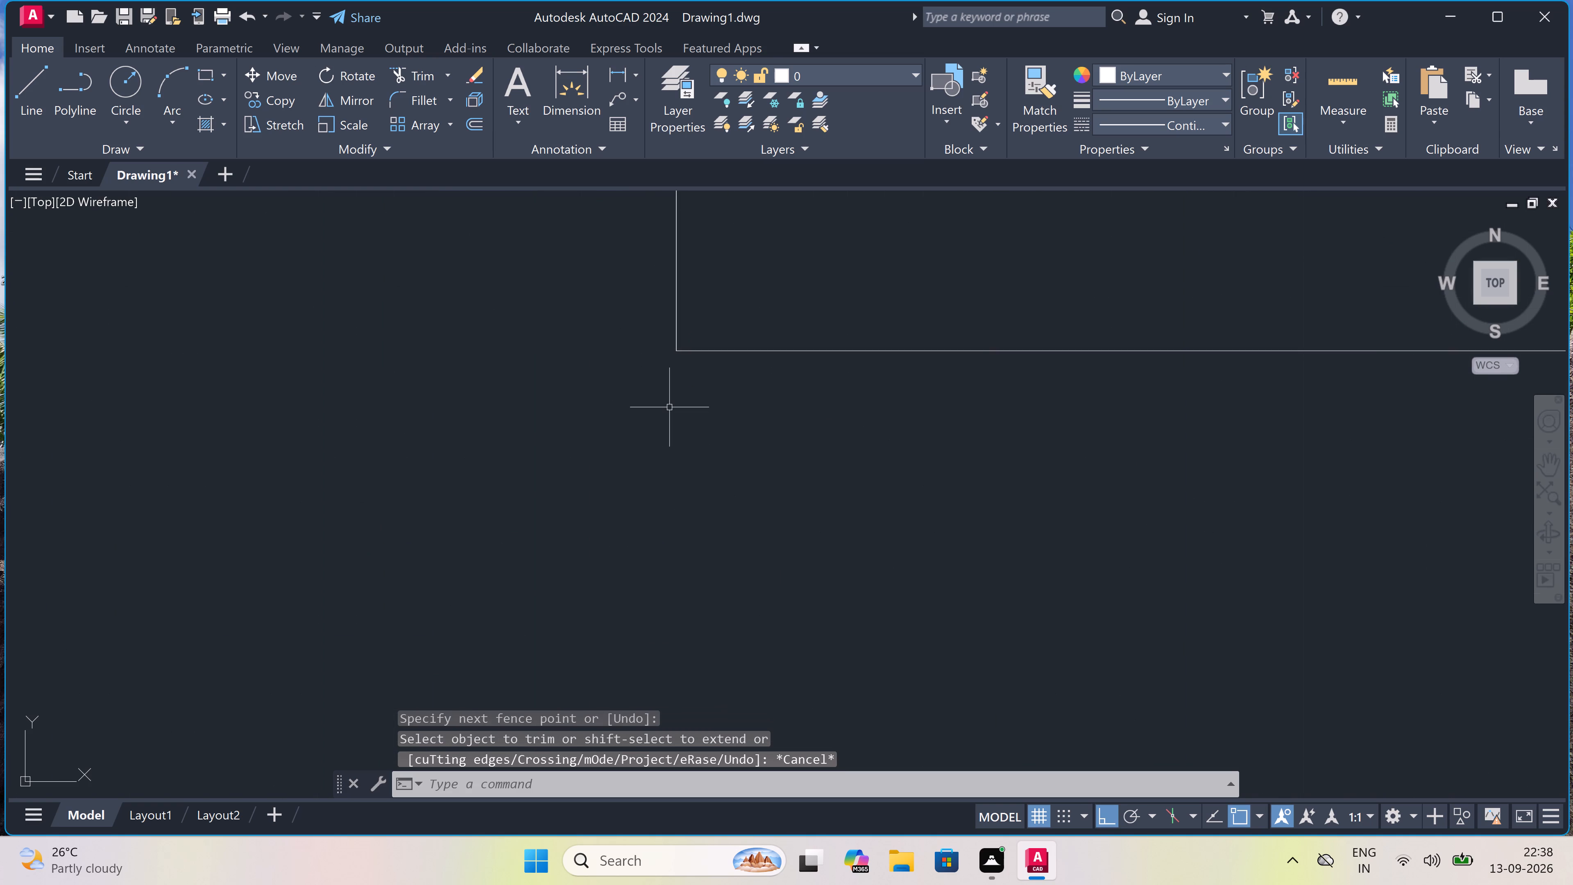
# Draw a horizontal line across the dividing wall's lower stub, halfway up its height.
pyautogui.scroll(-8, 665, 406)
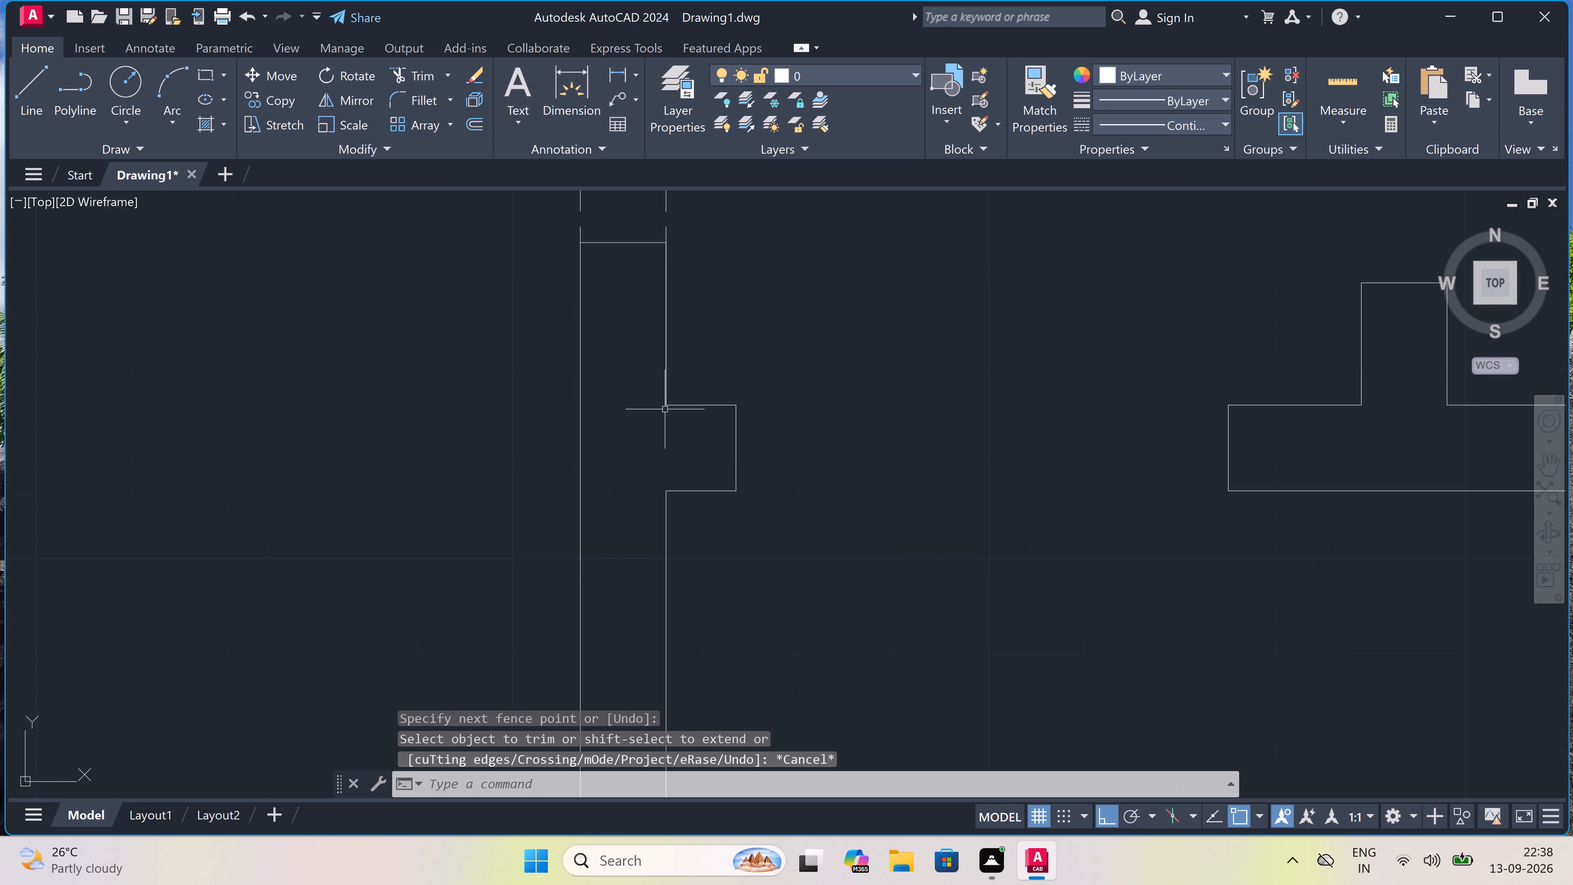
pyautogui.scroll(-2, 665, 411)
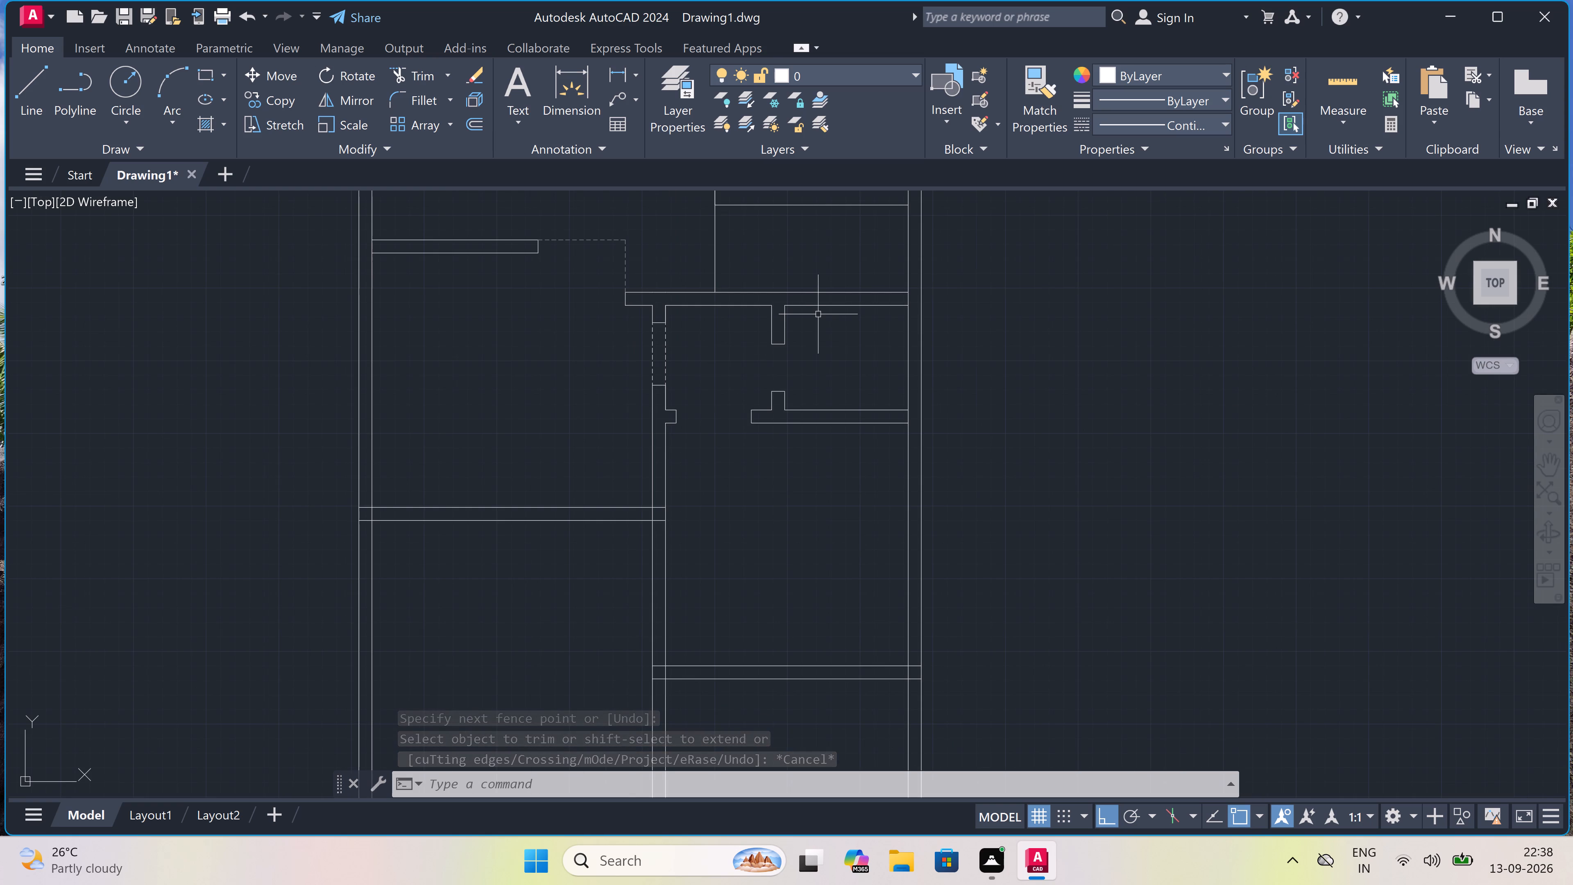
pyautogui.scroll(1, 818, 314)
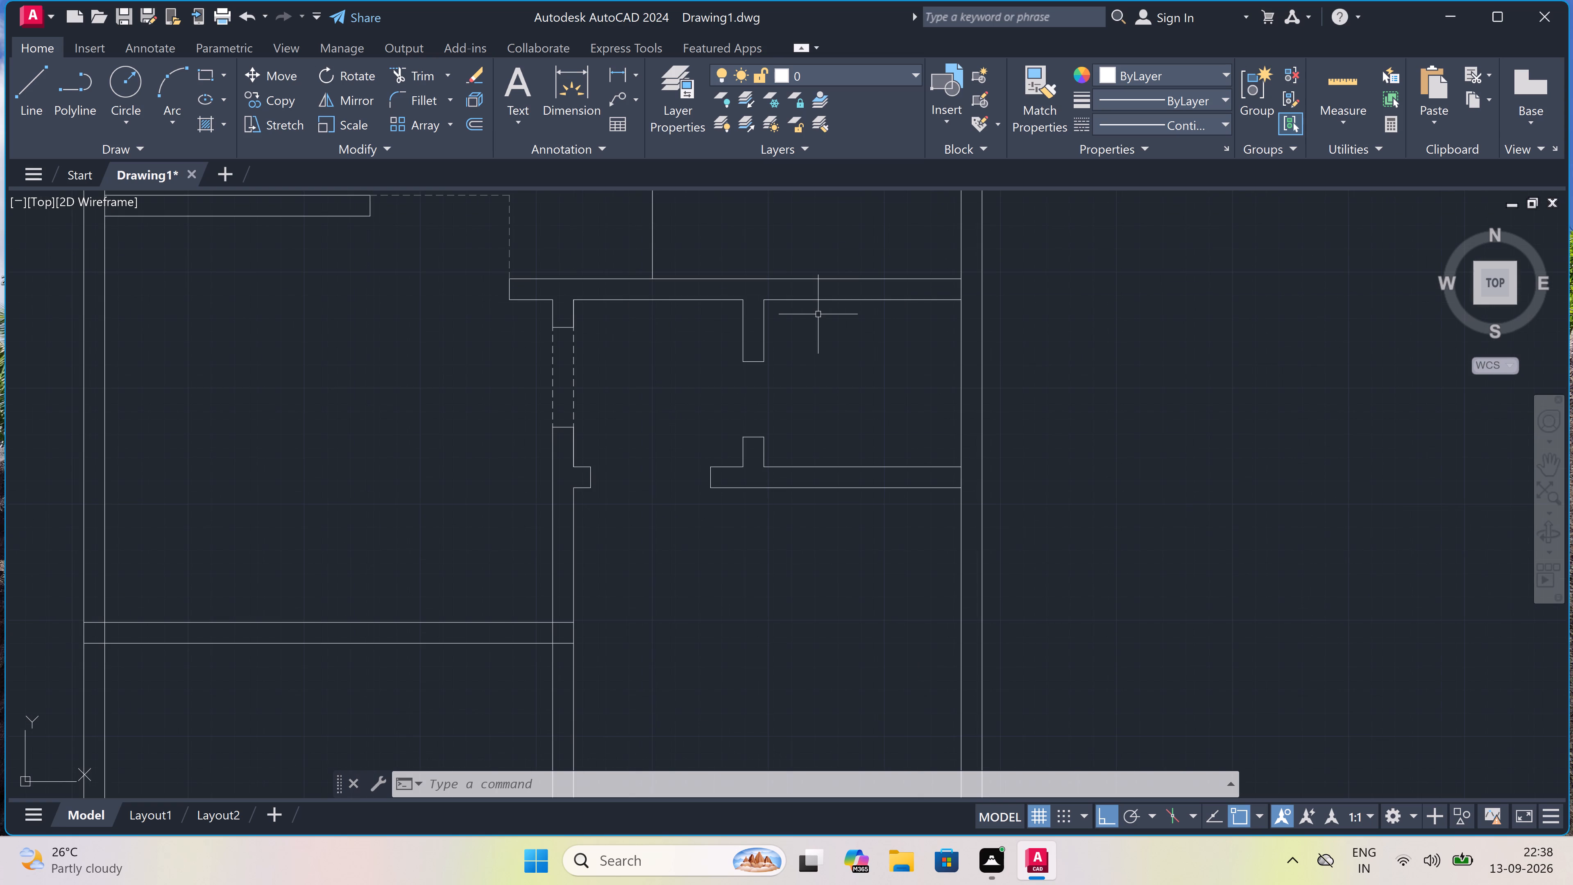
pyautogui.scroll(-3, 792, 351)
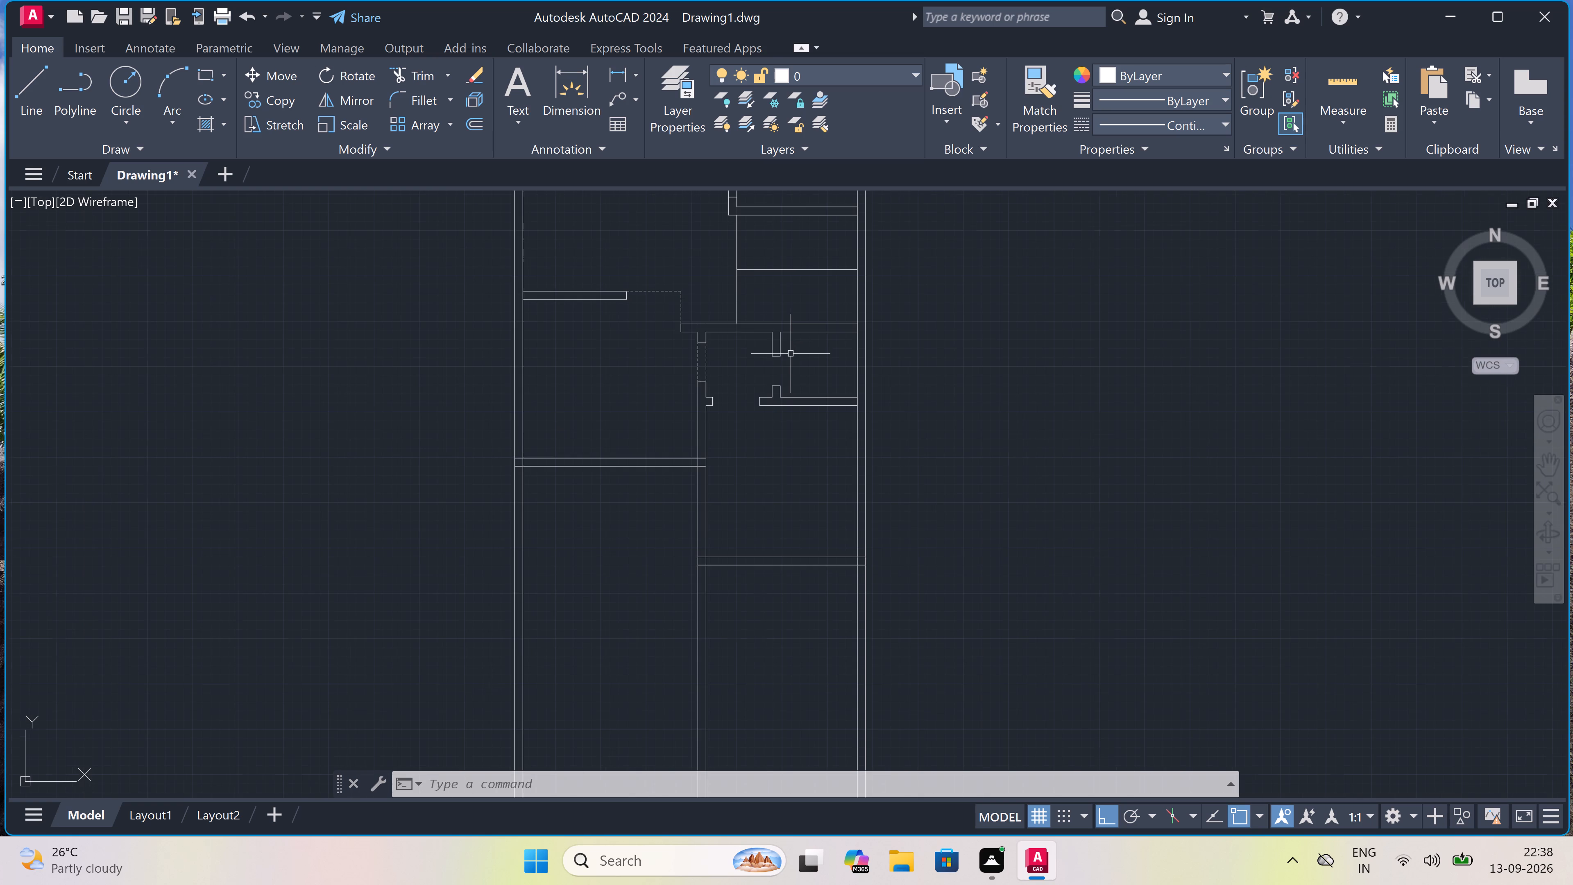
pyautogui.scroll(-1, 767, 386)
pyautogui.scroll(3, 767, 386)
pyautogui.scroll(2, 813, 324)
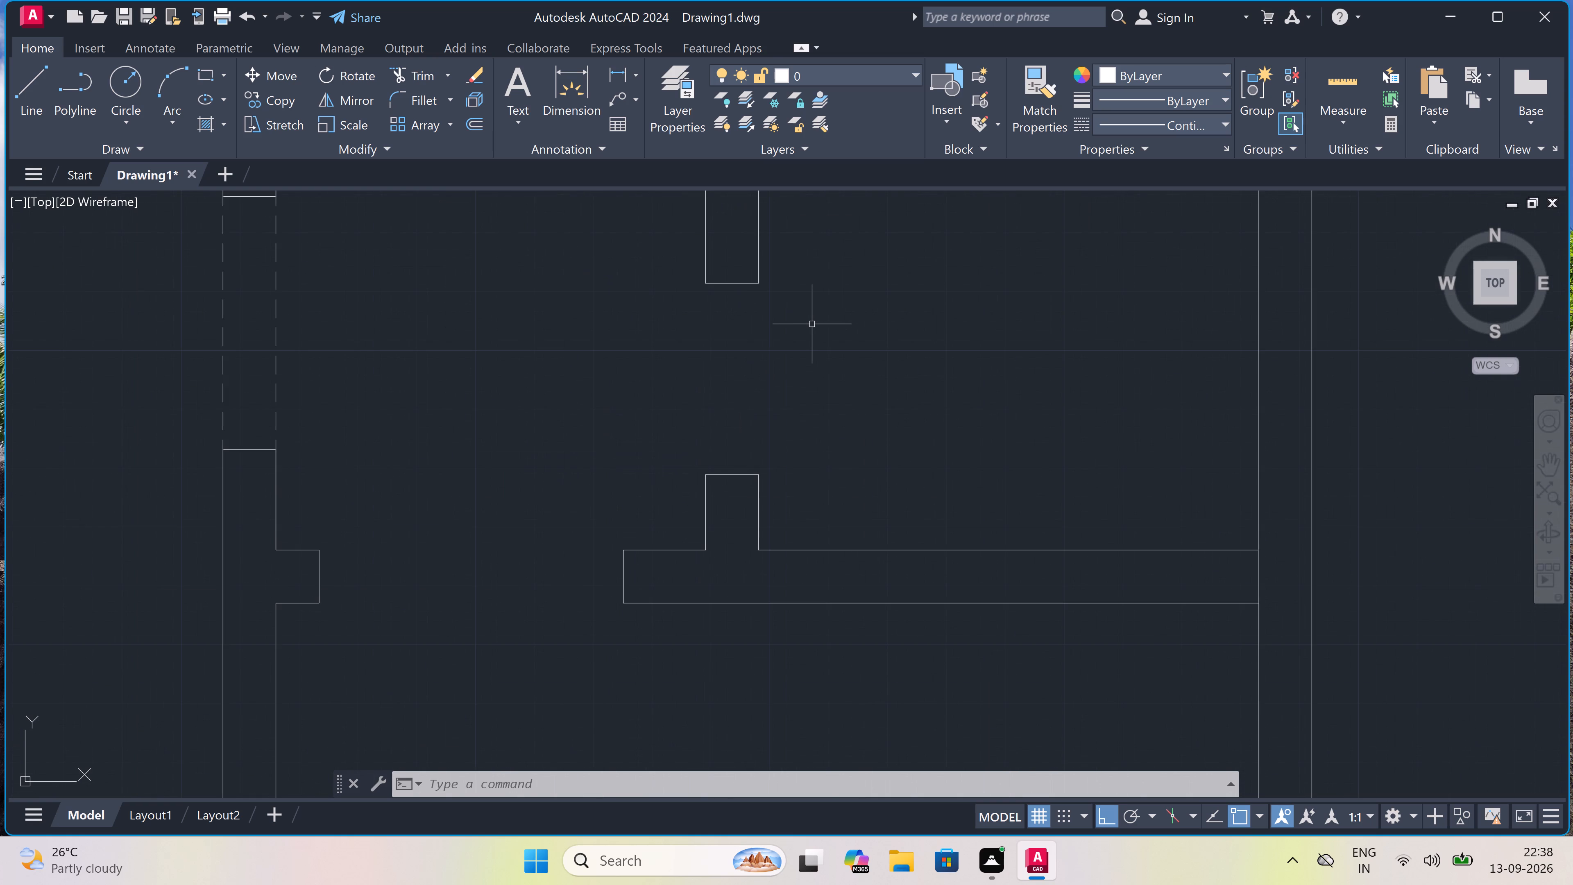
pyautogui.press('l')
pyautogui.press('space')
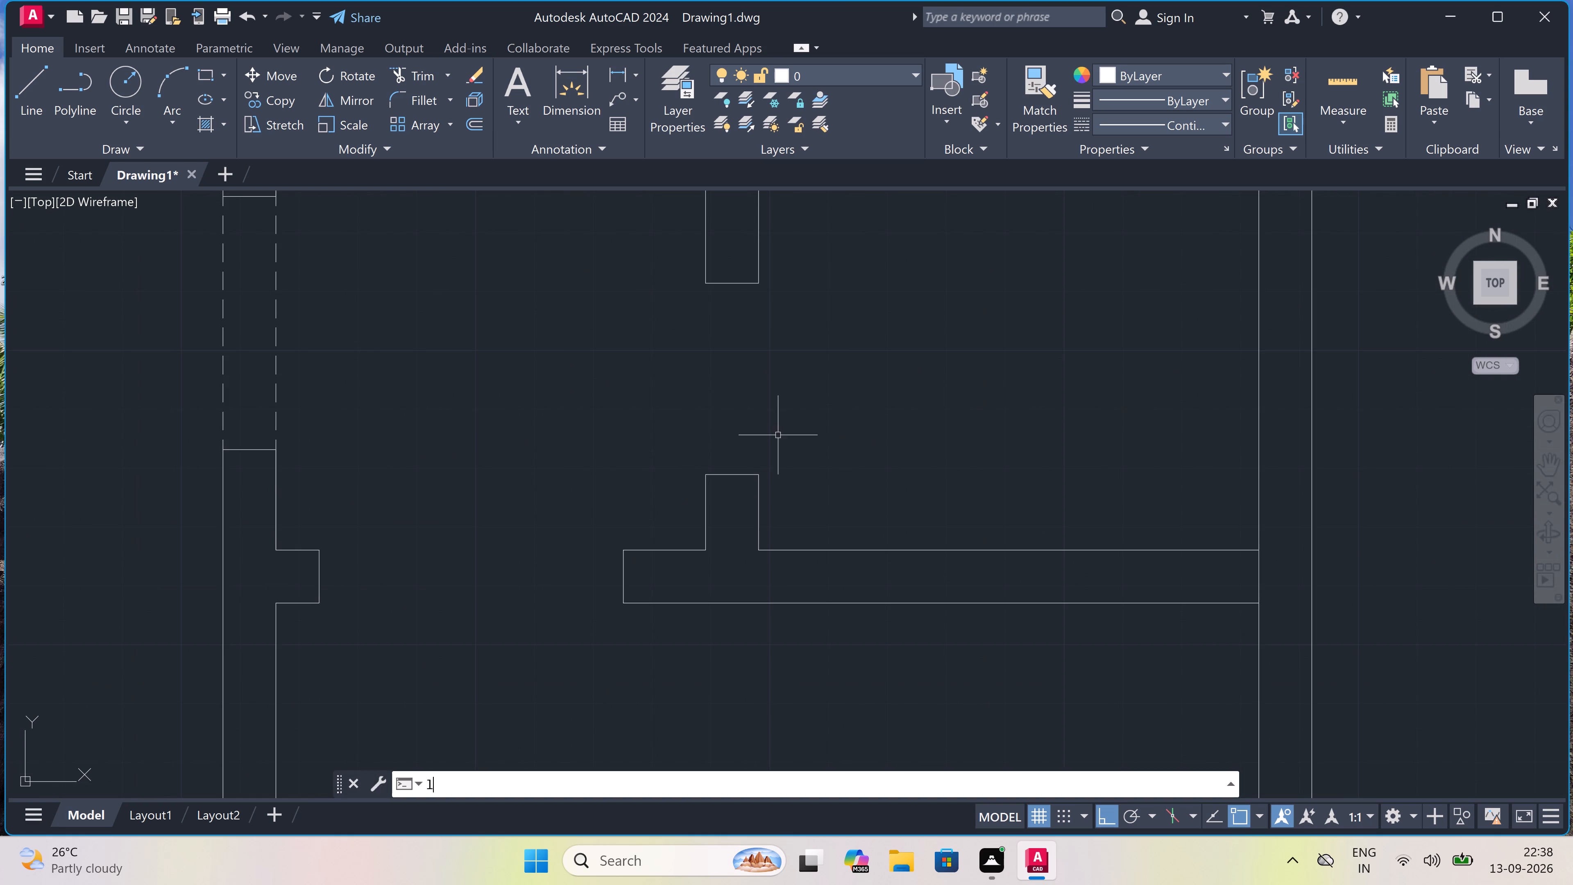
pyautogui.moveTo(703, 513); pyautogui.dragTo(712, 518)
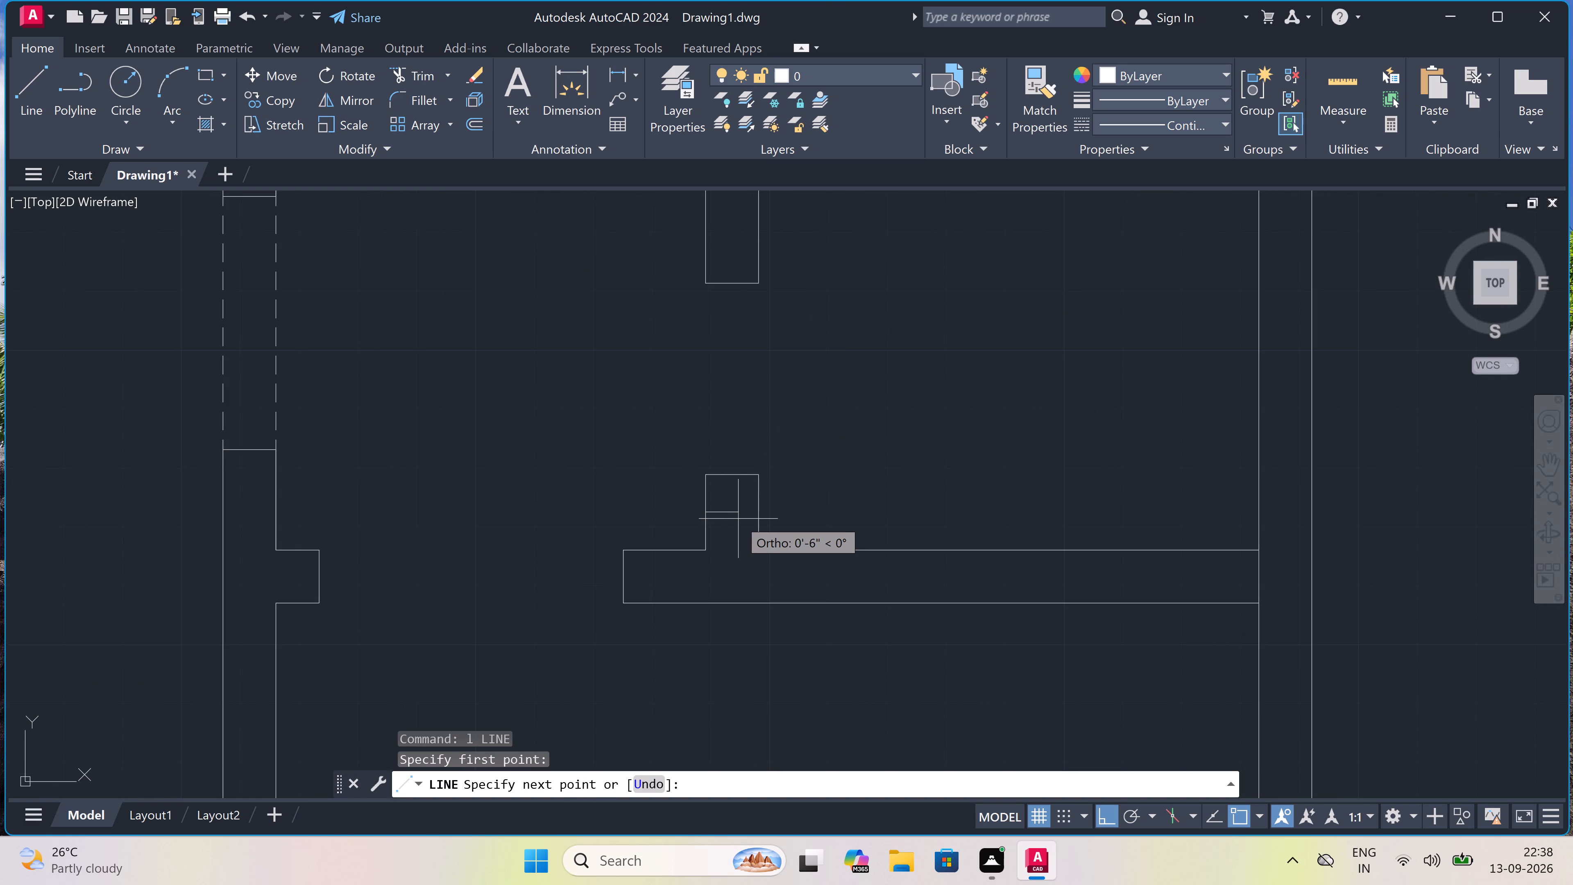
pyautogui.click(763, 511)
pyautogui.press('Escape')
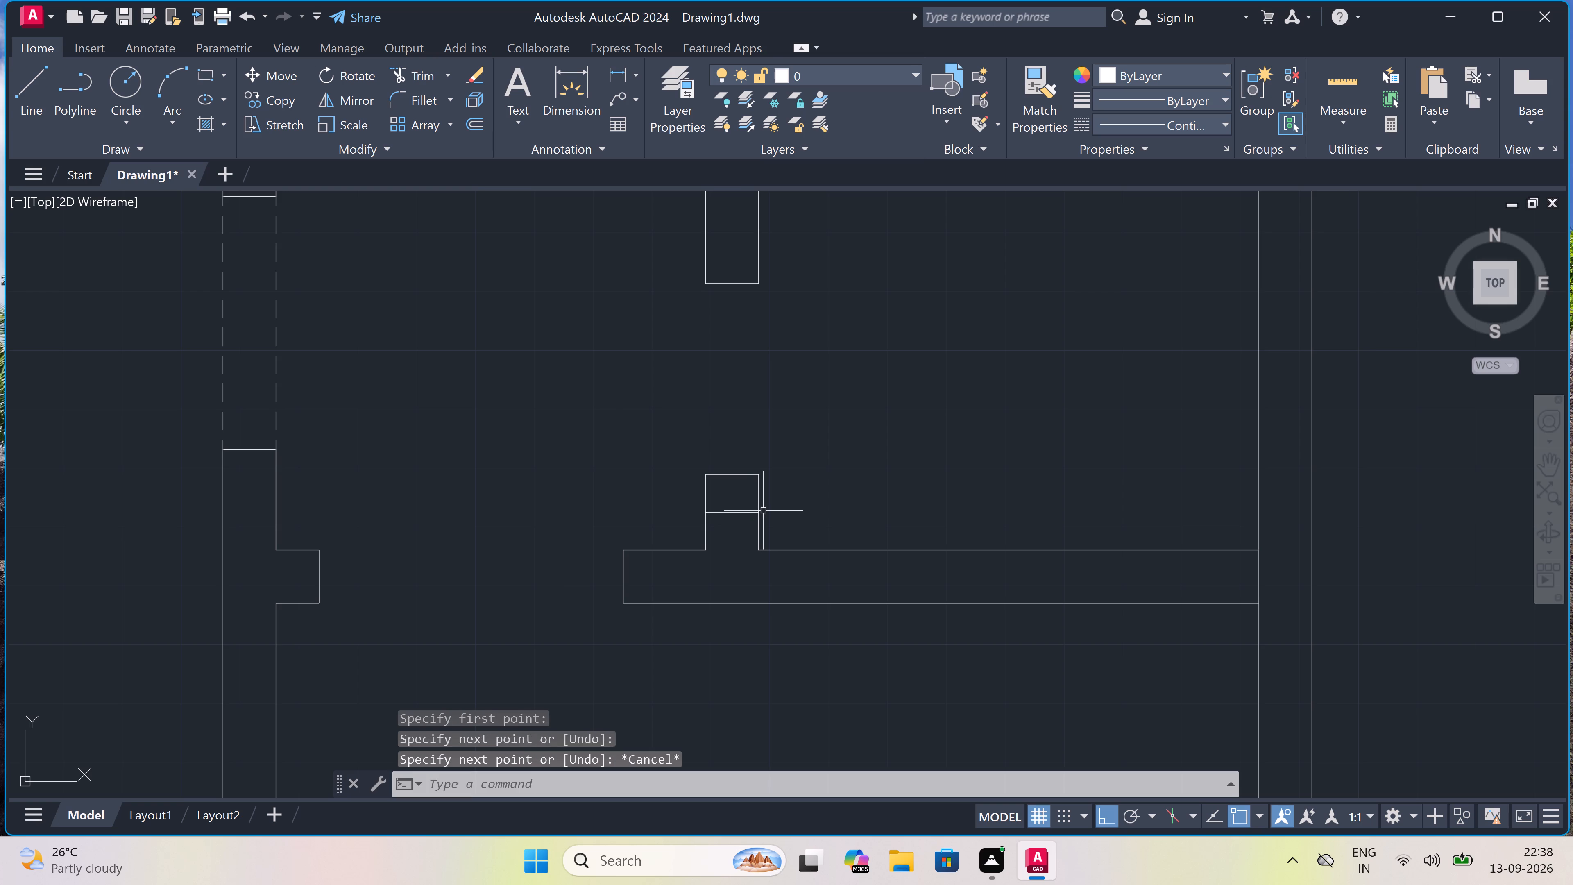
# Trim away the part of the lower stub above the new line, including its old end line.
pyautogui.press('t')
pyautogui.press('r')
pyautogui.press('space')
pyautogui.click(766, 491)
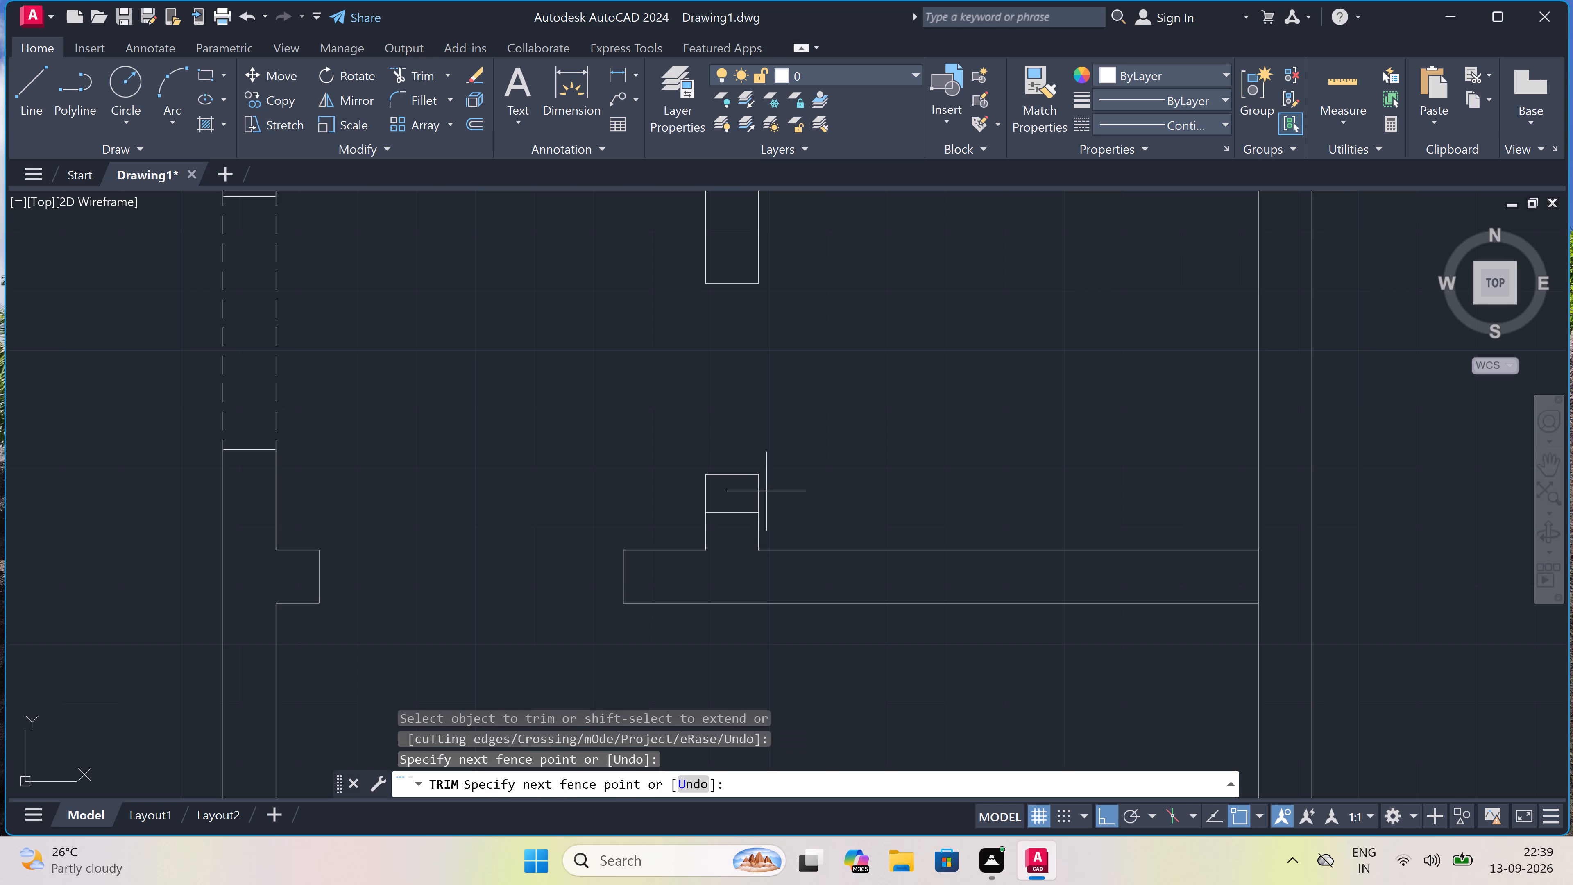
pyautogui.click(680, 472)
pyautogui.moveTo(721, 483); pyautogui.dragTo(726, 477)
pyautogui.click(746, 441)
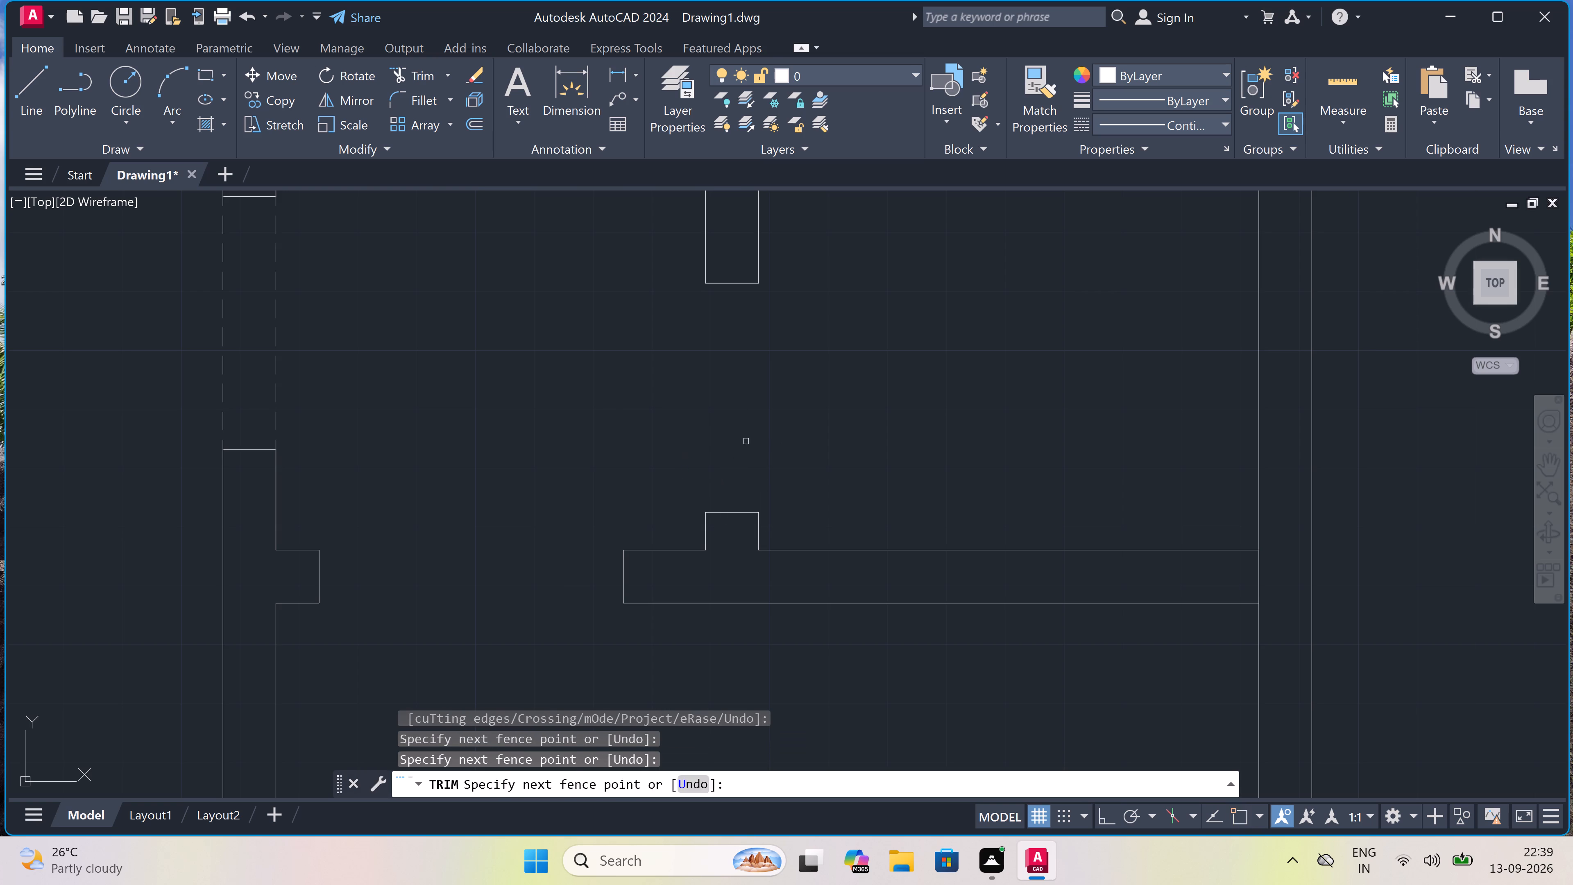
pyautogui.press('Escape')
# Draw a line from the midpoint of the lower stub's end, 2" up and 2' horizontally into the right-hand room.
pyautogui.write('l')
pyautogui.press('space')
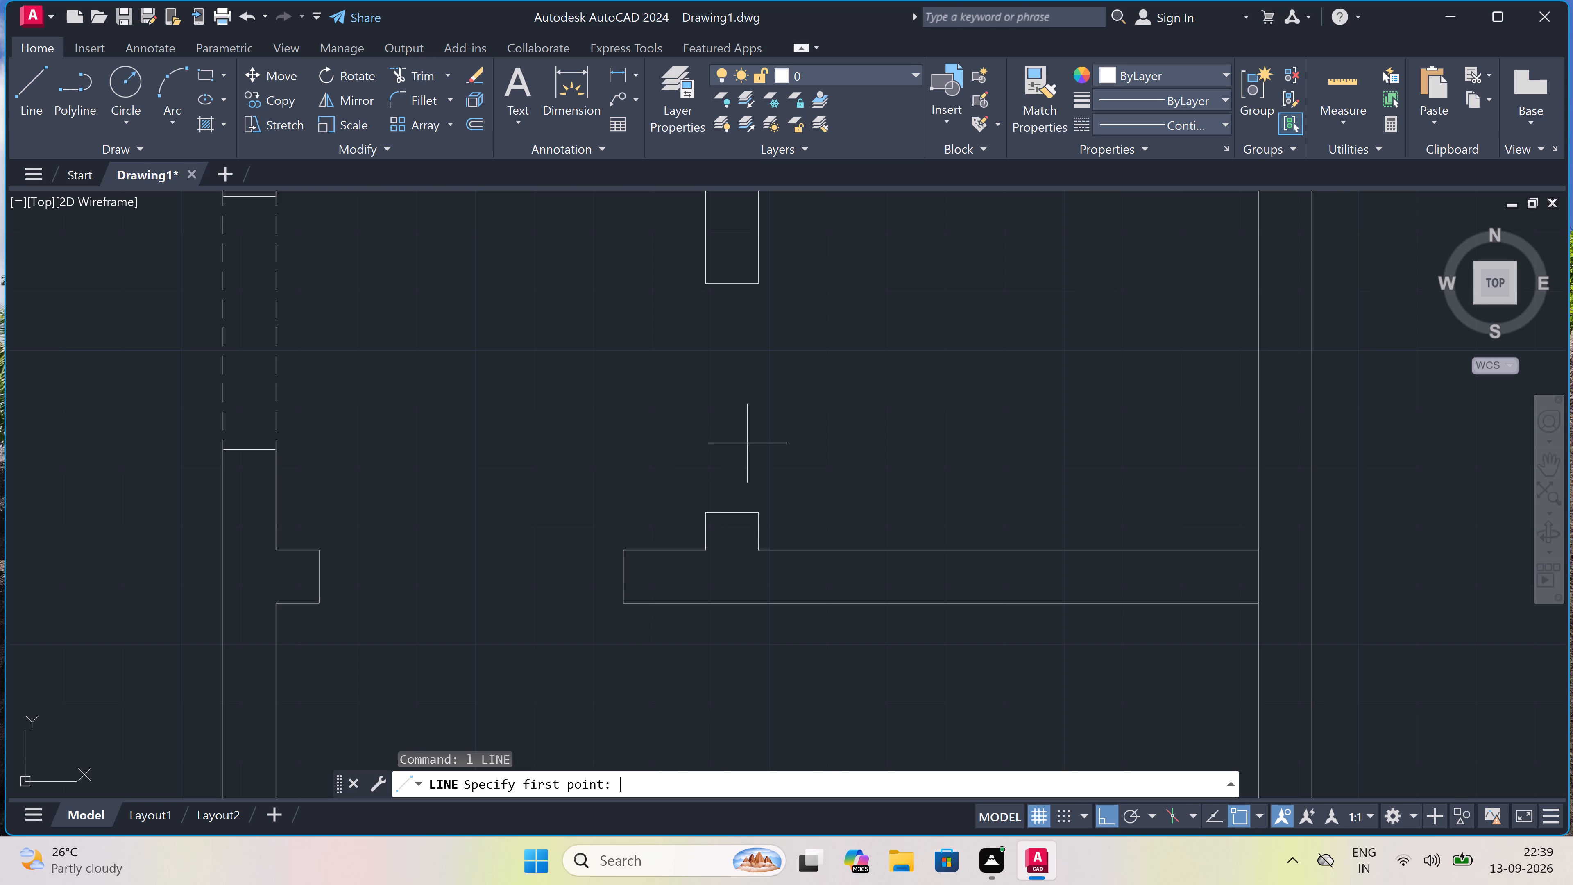
pyautogui.click(732, 507)
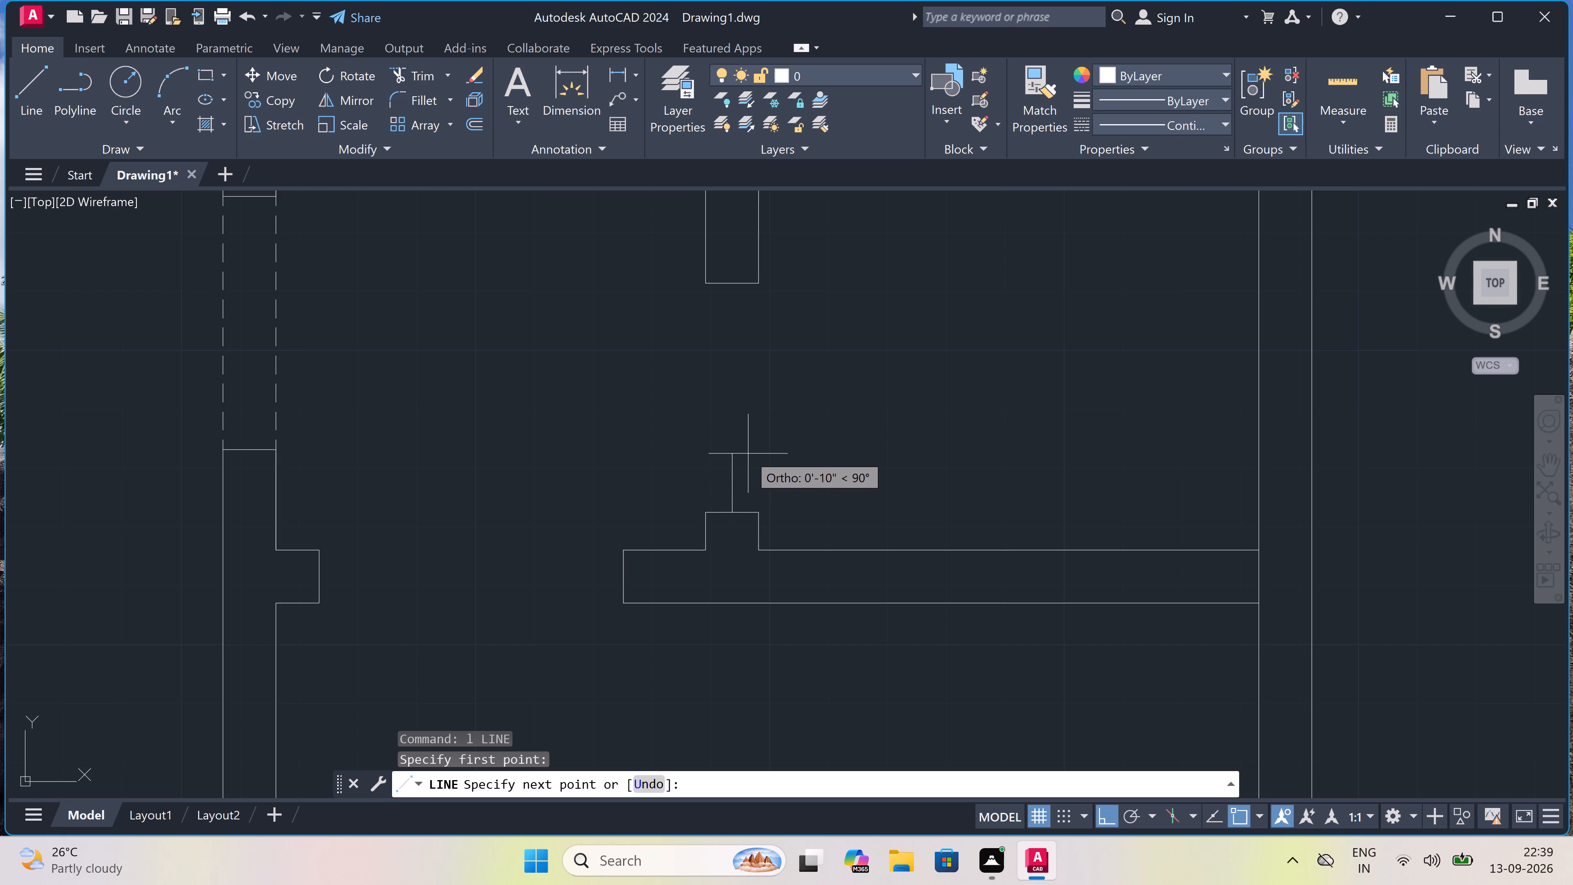
pyautogui.write('2"')
pyautogui.press('space')
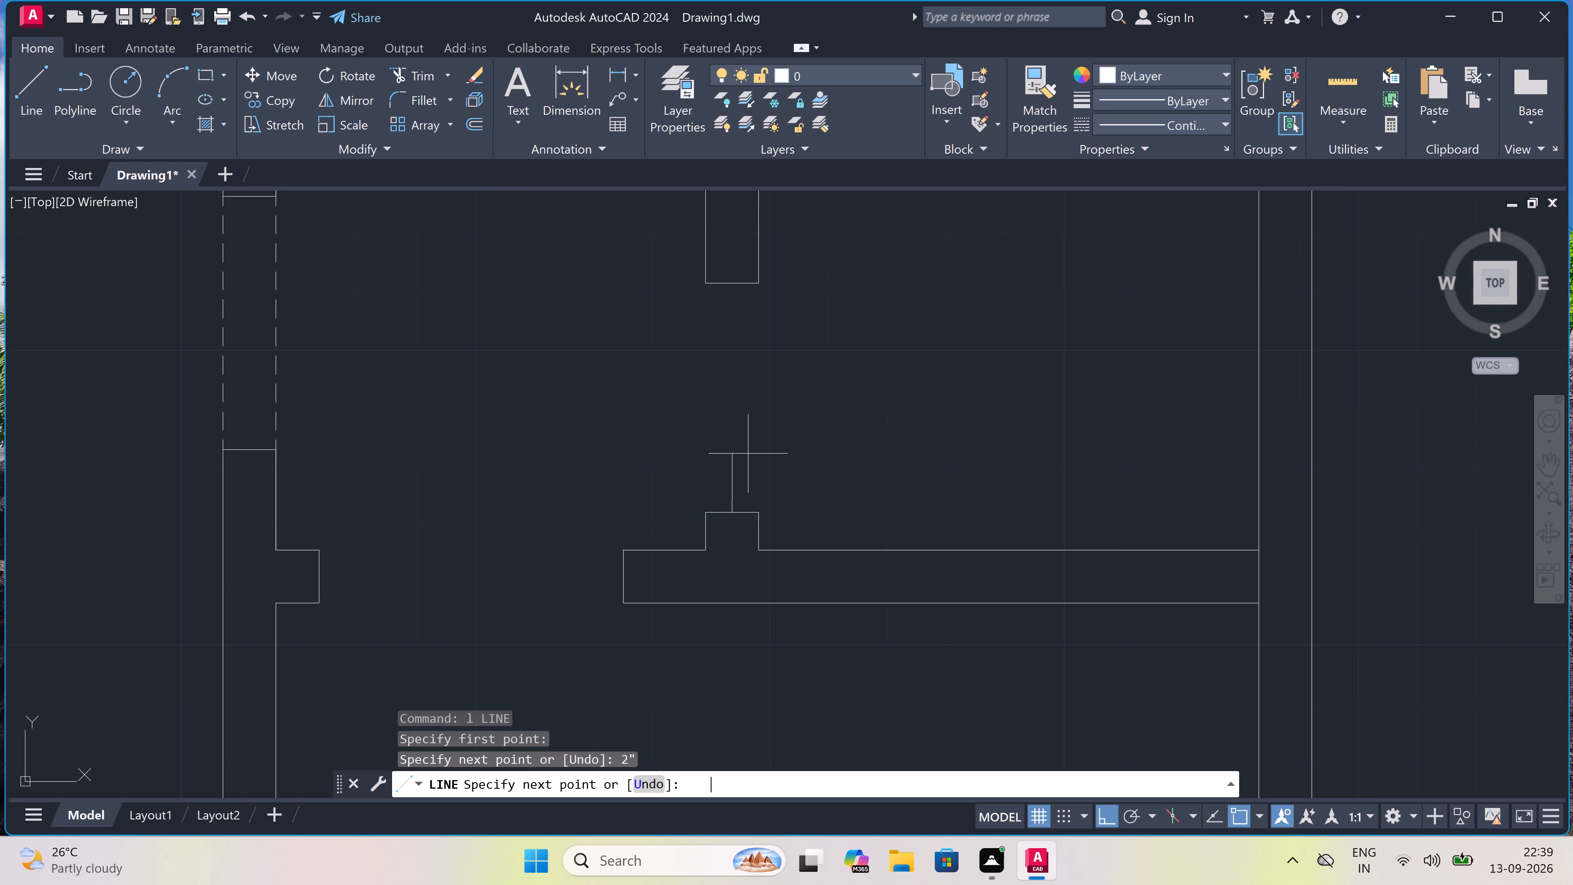
pyautogui.write("2'")
pyautogui.press('space')
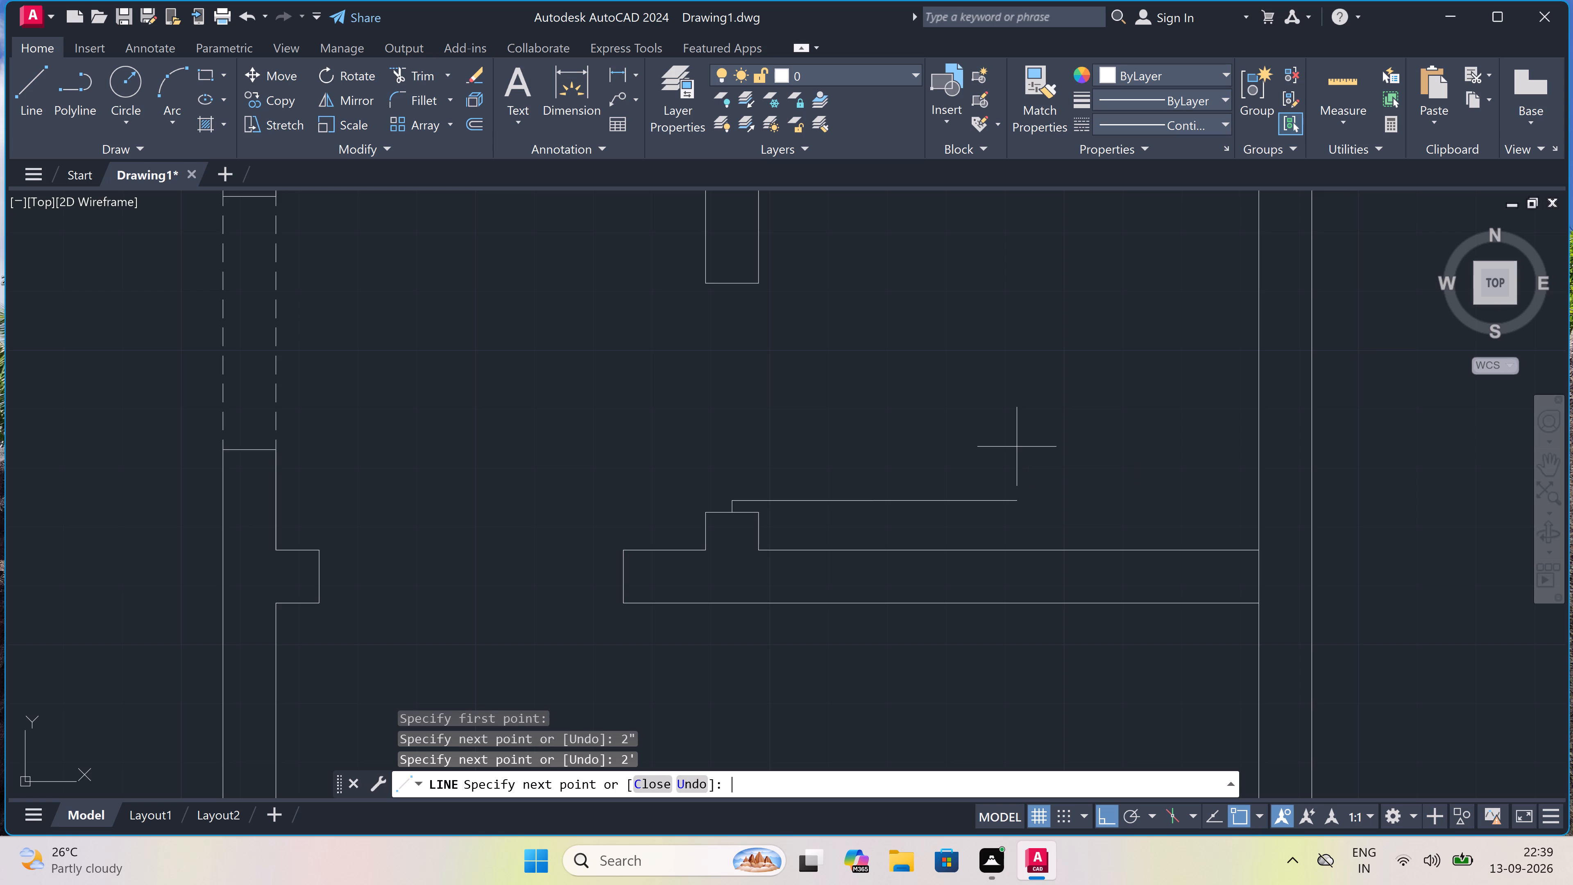
pyautogui.press('Escape')
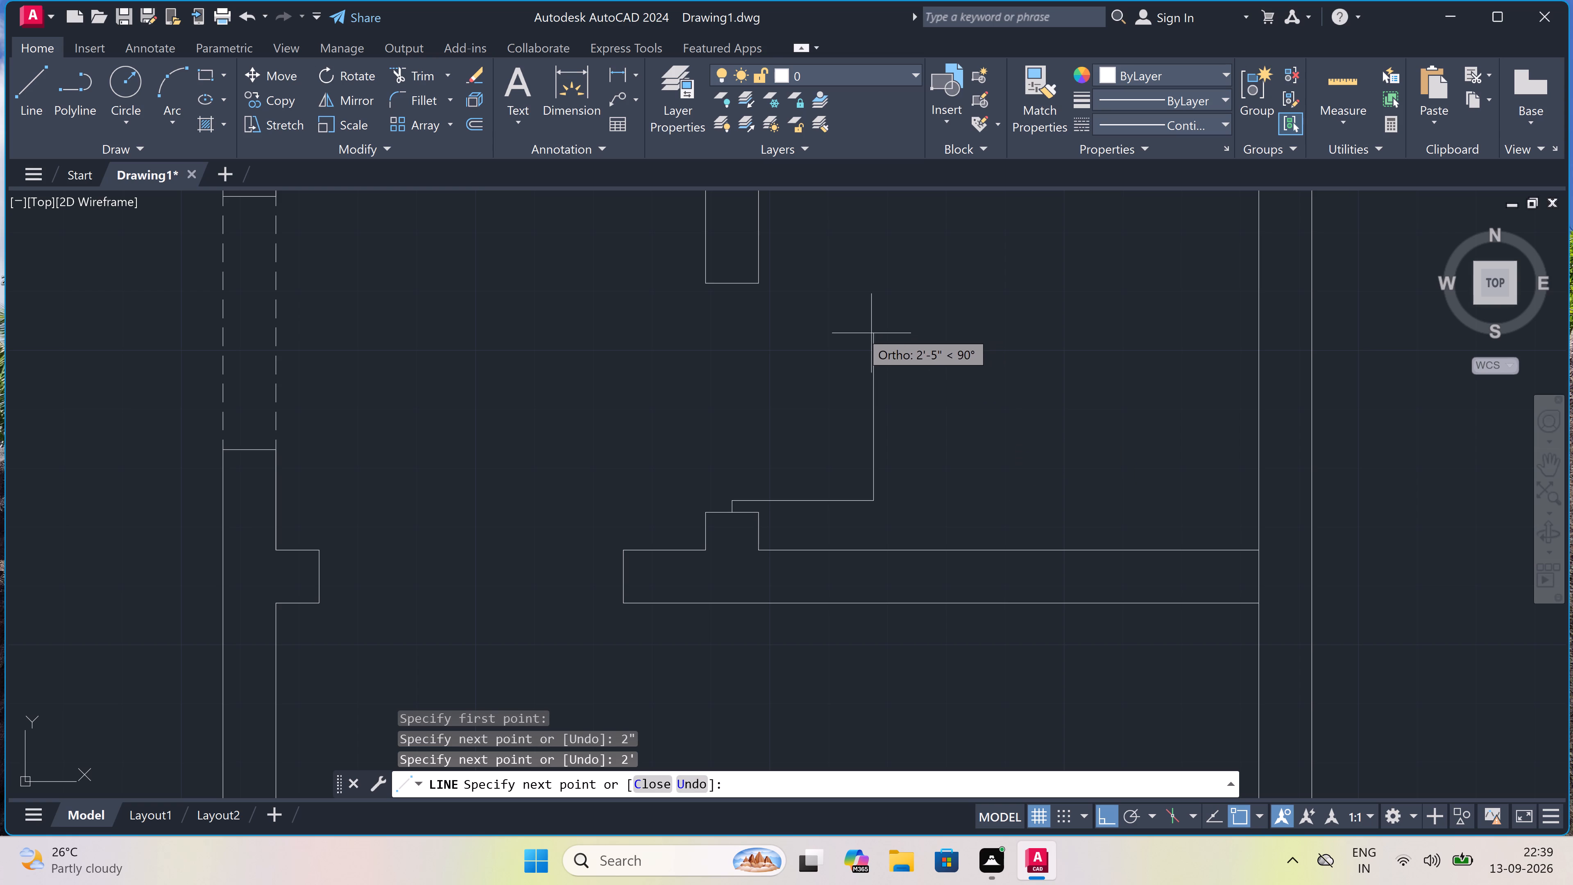
# Draw a 2" line straight down from the midpoint of the dividing wall's upper stub end.
pyautogui.press('space')
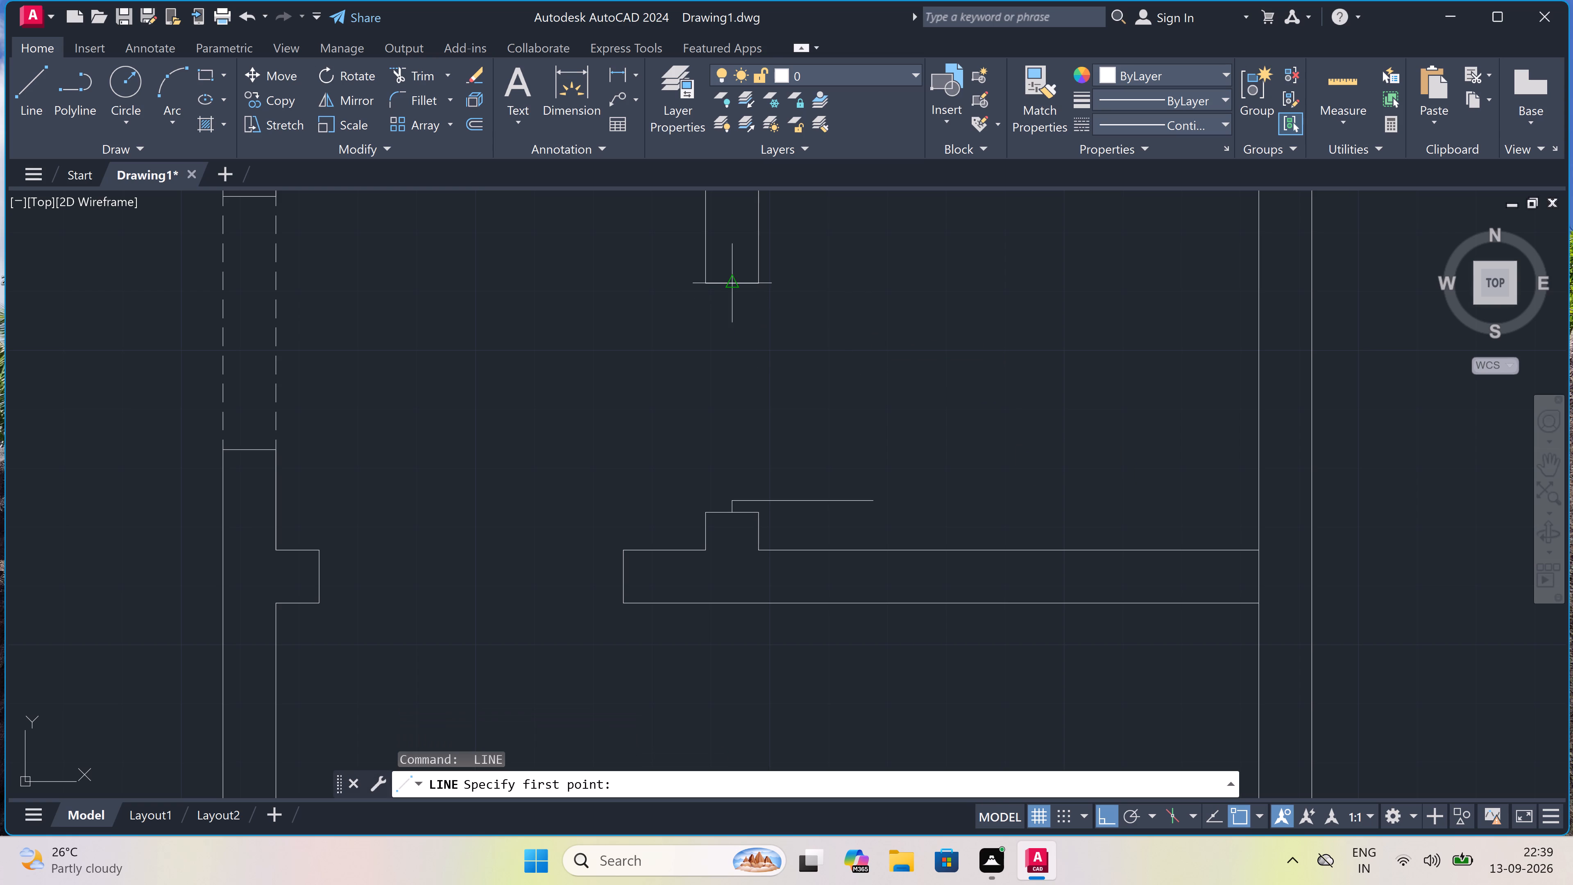
pyautogui.moveTo(727, 283); pyautogui.dragTo(729, 294)
pyautogui.write('2"')
pyautogui.press('space')
pyautogui.press('Escape')
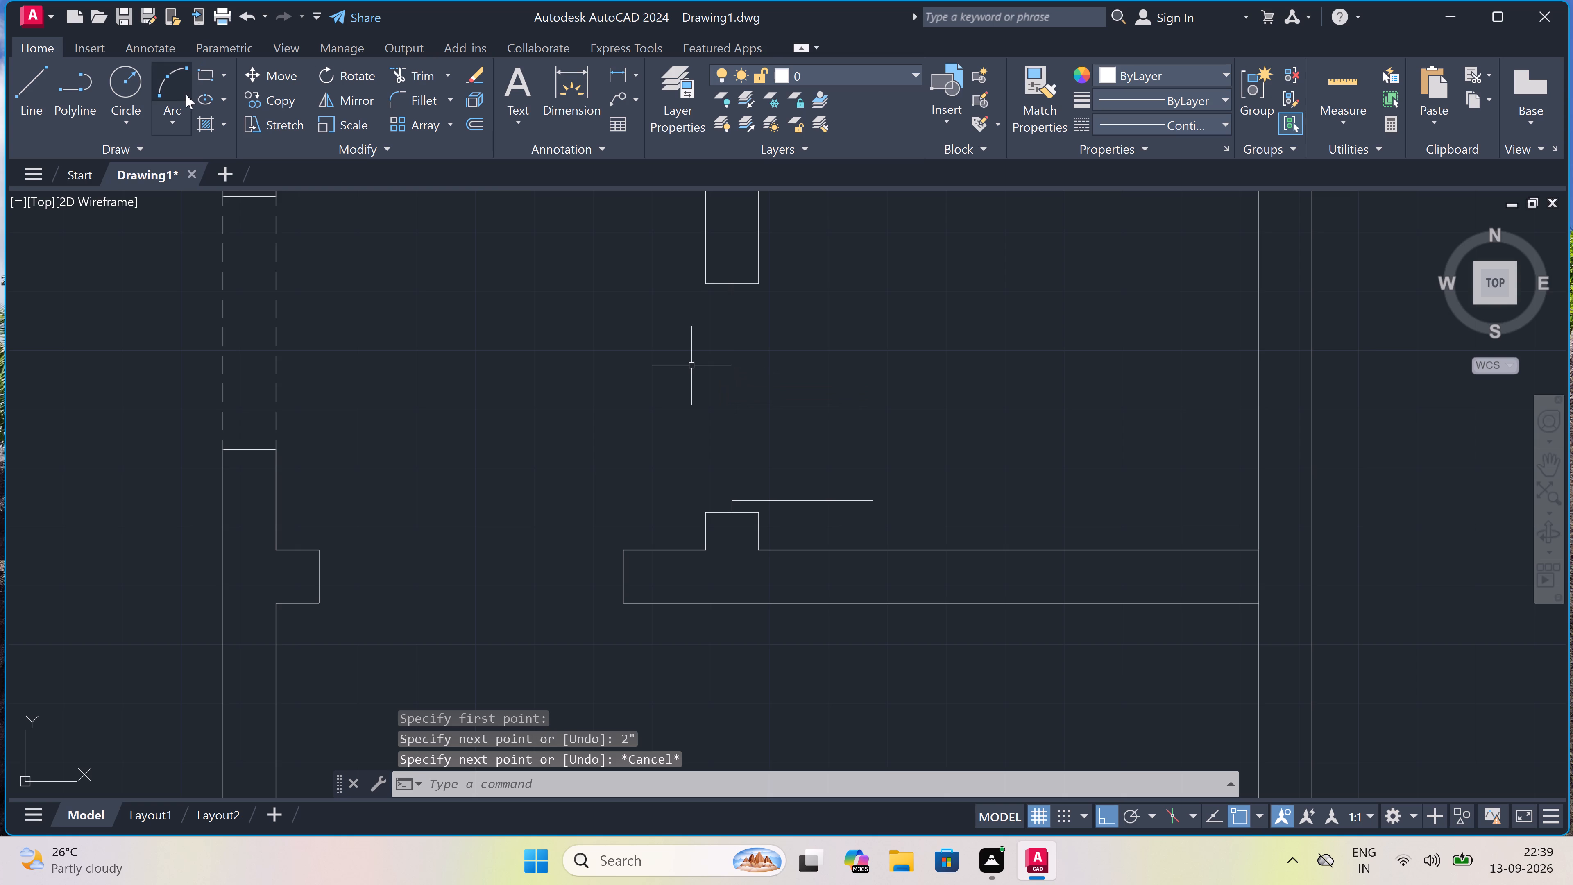
# Draw a door-swing arc from the upper 2" line's free end to the 2' door leaf's end, with a horizontal start tangent.
pyautogui.click(169, 119)
pyautogui.click(251, 372)
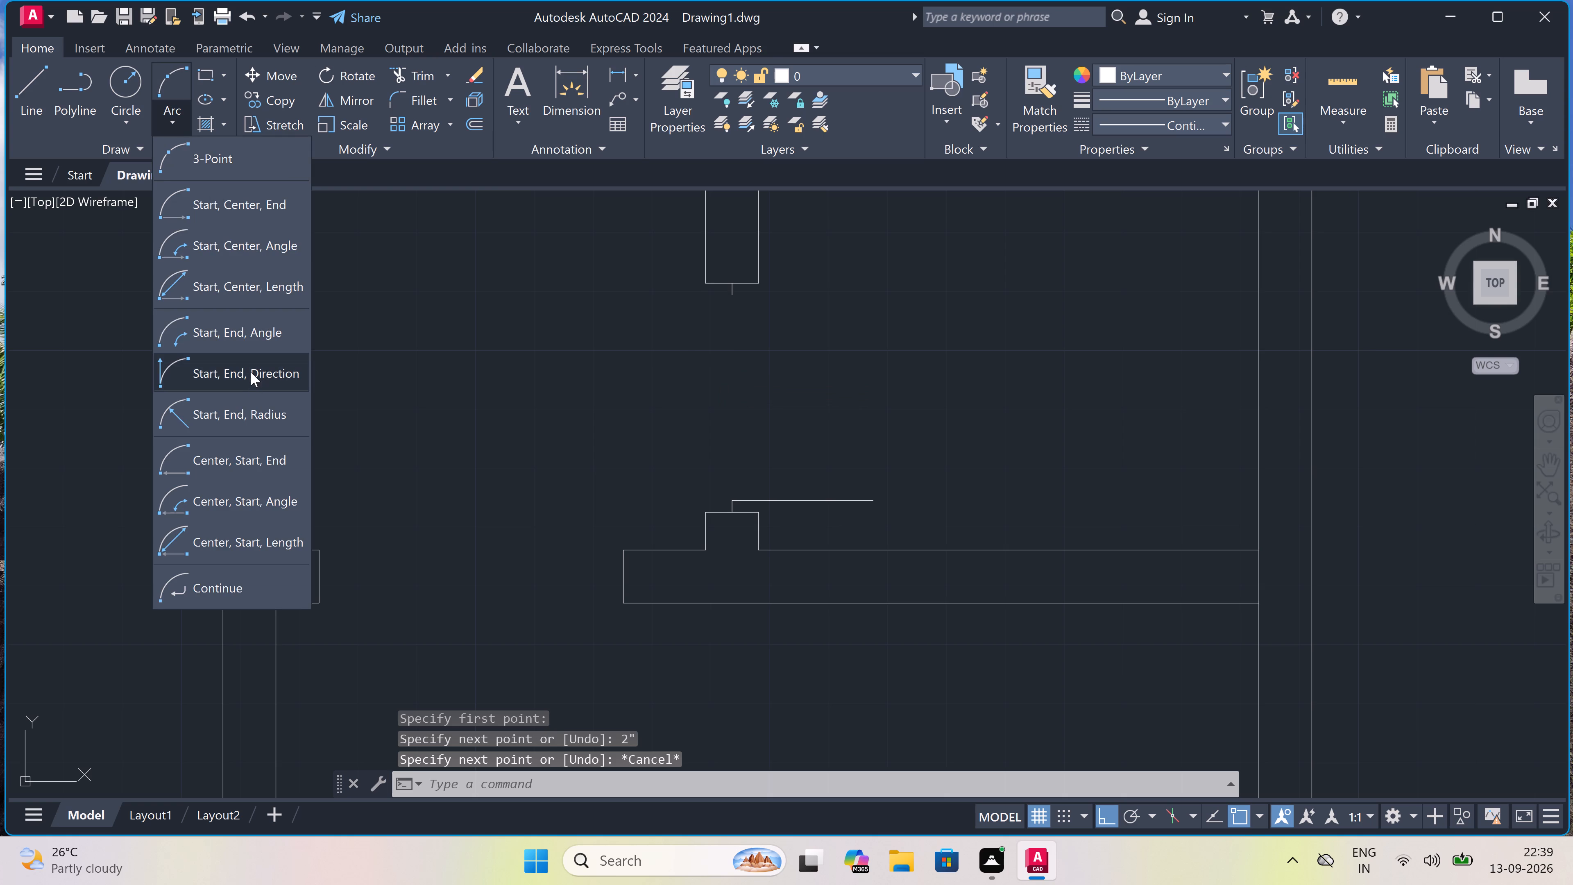
pyautogui.click(730, 297)
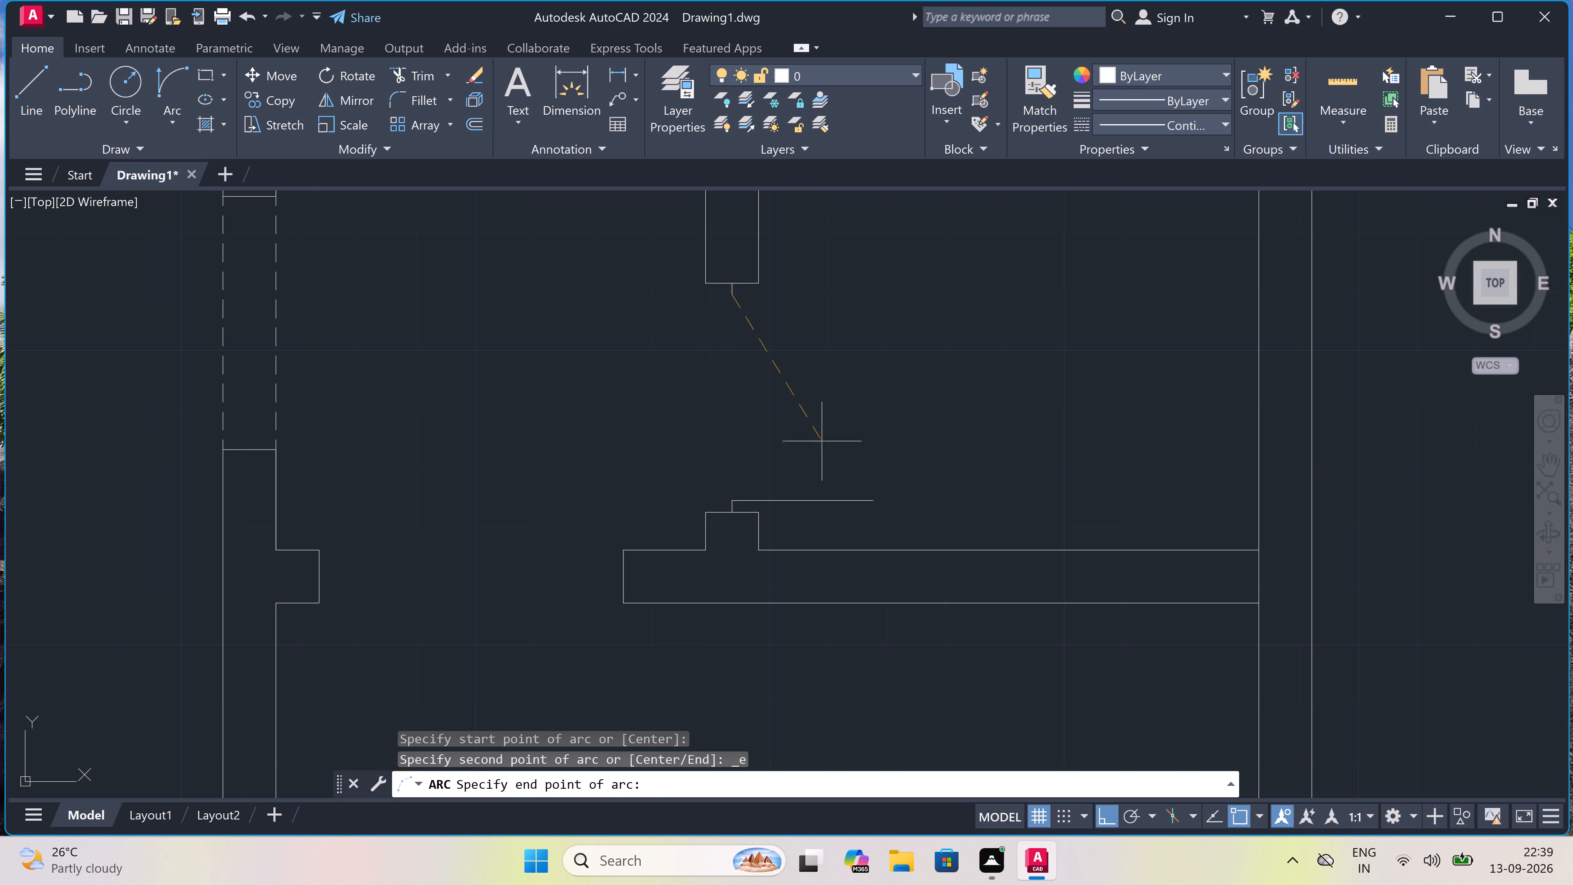
pyautogui.click(869, 494)
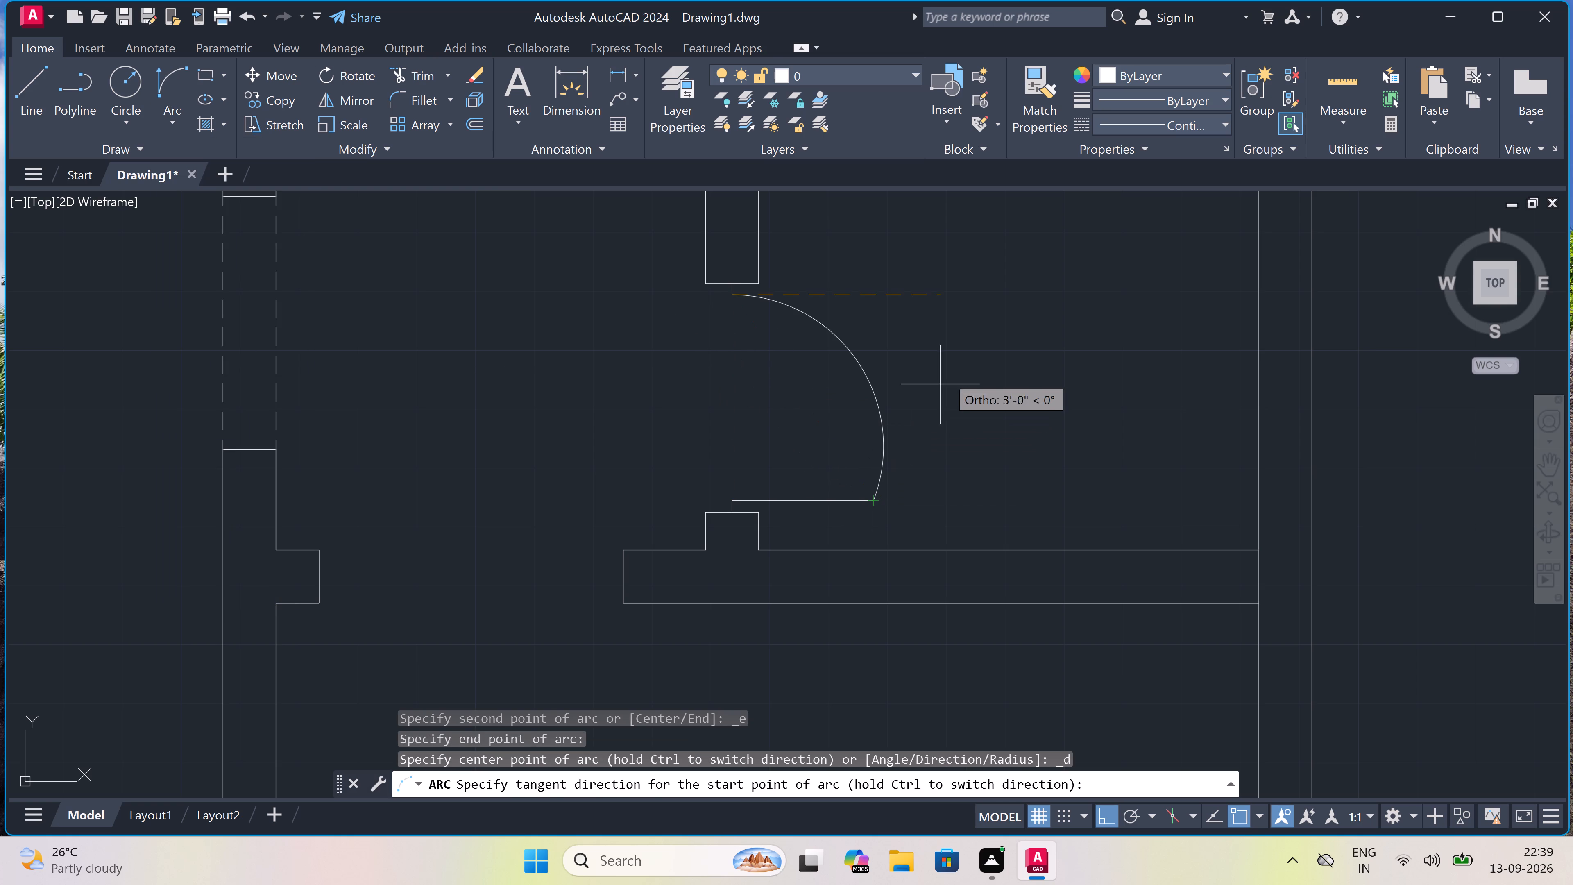
pyautogui.click(949, 373)
# Draw a line from the midpoint of the left wall's short stub end, 2" to the right and 3' down as a door leaf.
pyautogui.scroll(-4, 949, 372)
pyautogui.scroll(1, 948, 371)
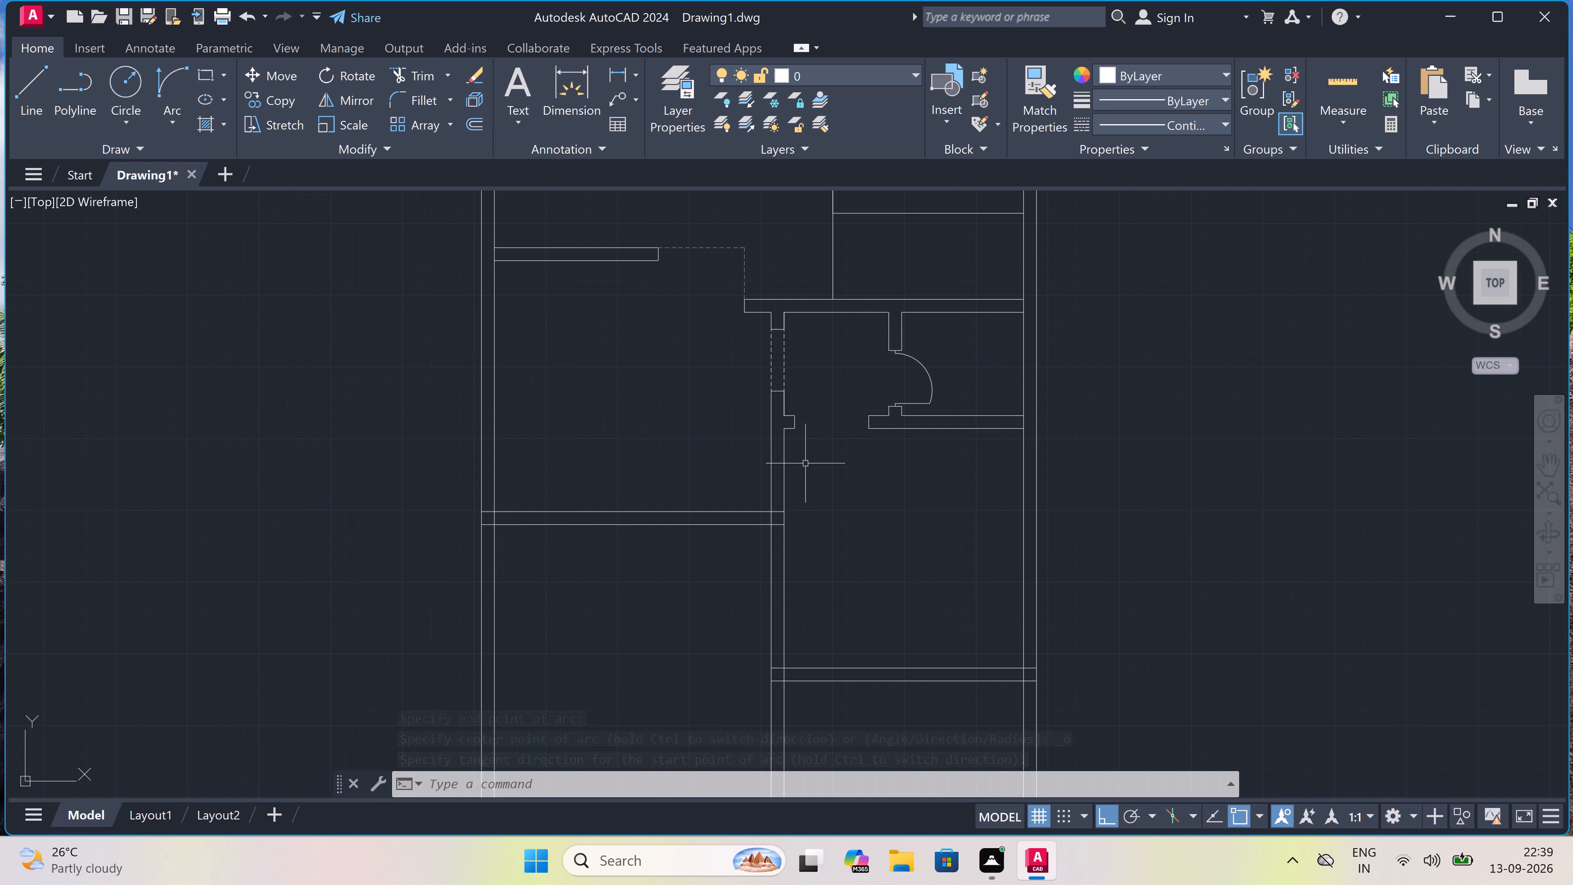
pyautogui.scroll(-1, 795, 461)
pyautogui.scroll(5, 800, 455)
pyautogui.scroll(-4, 814, 443)
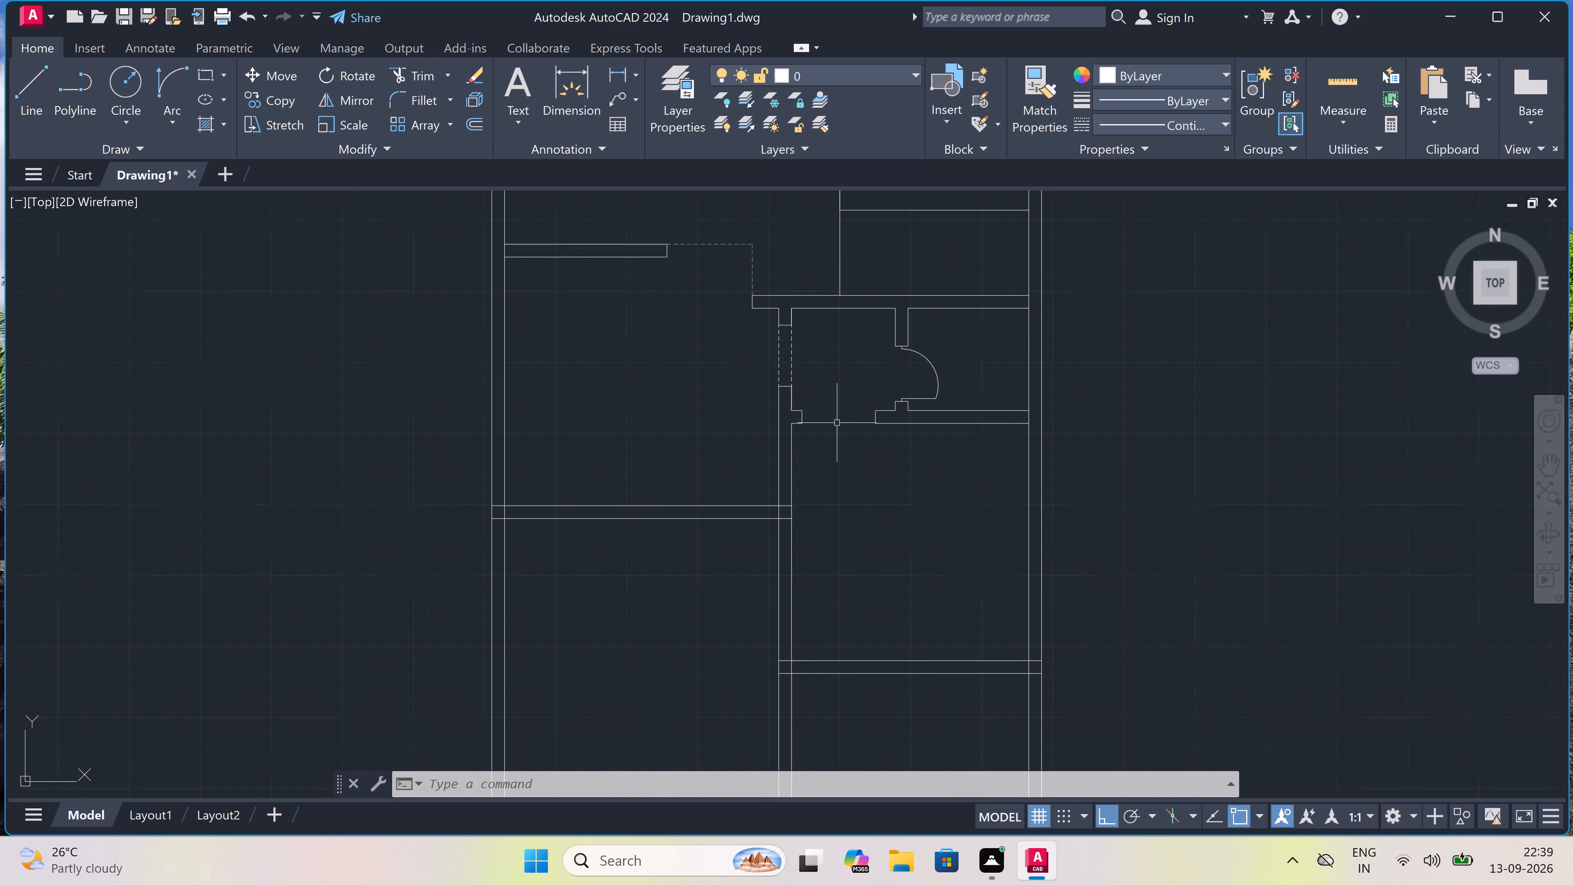
pyautogui.scroll(4, 854, 405)
pyautogui.write('l')
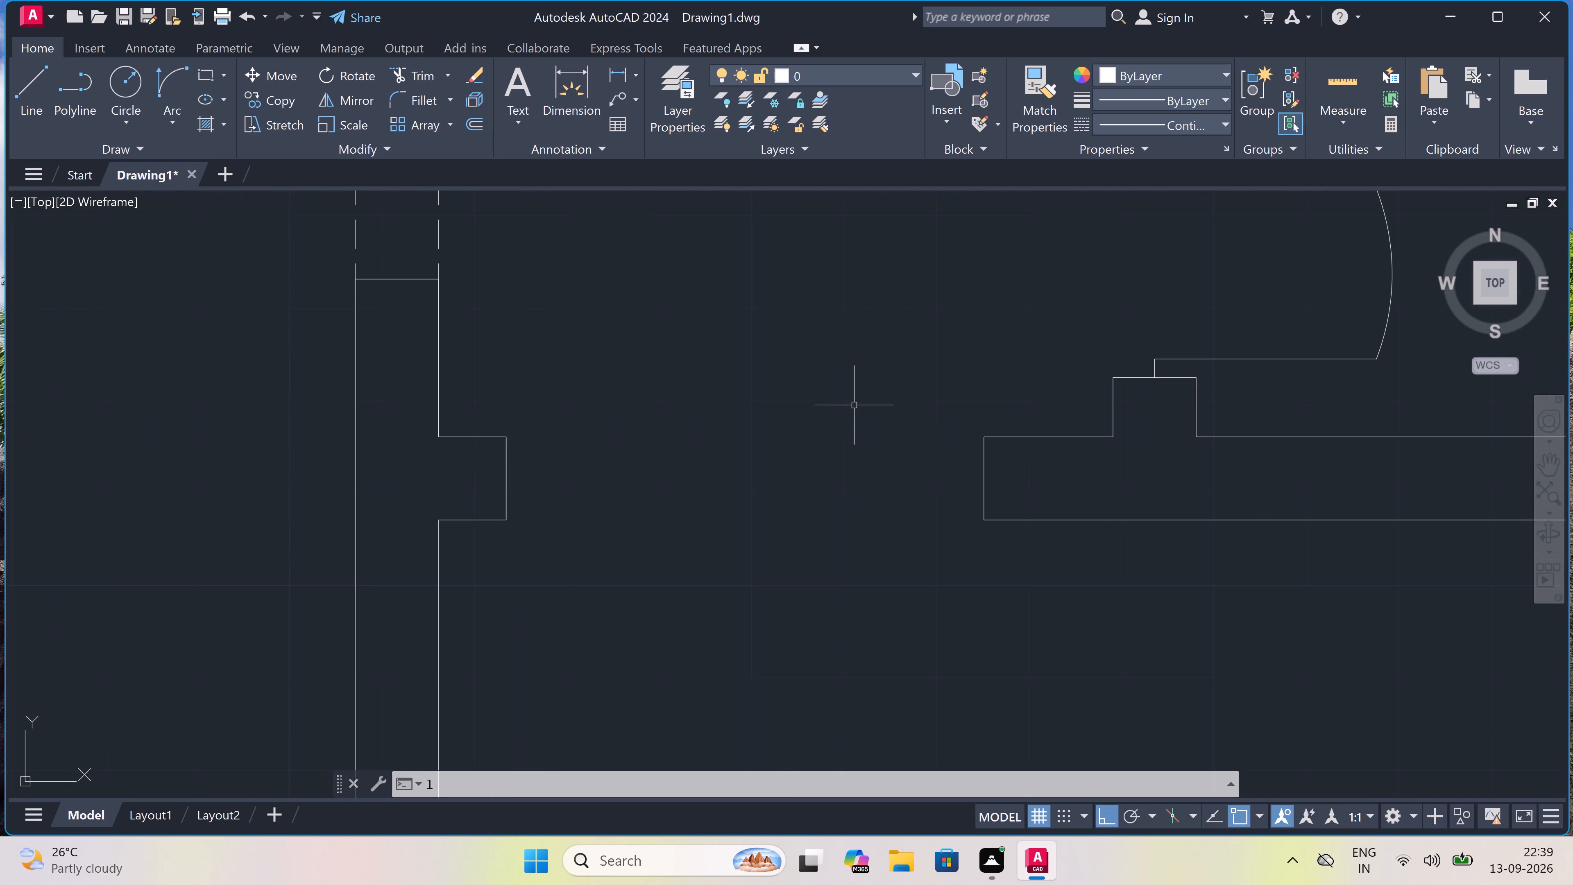
pyautogui.press('space')
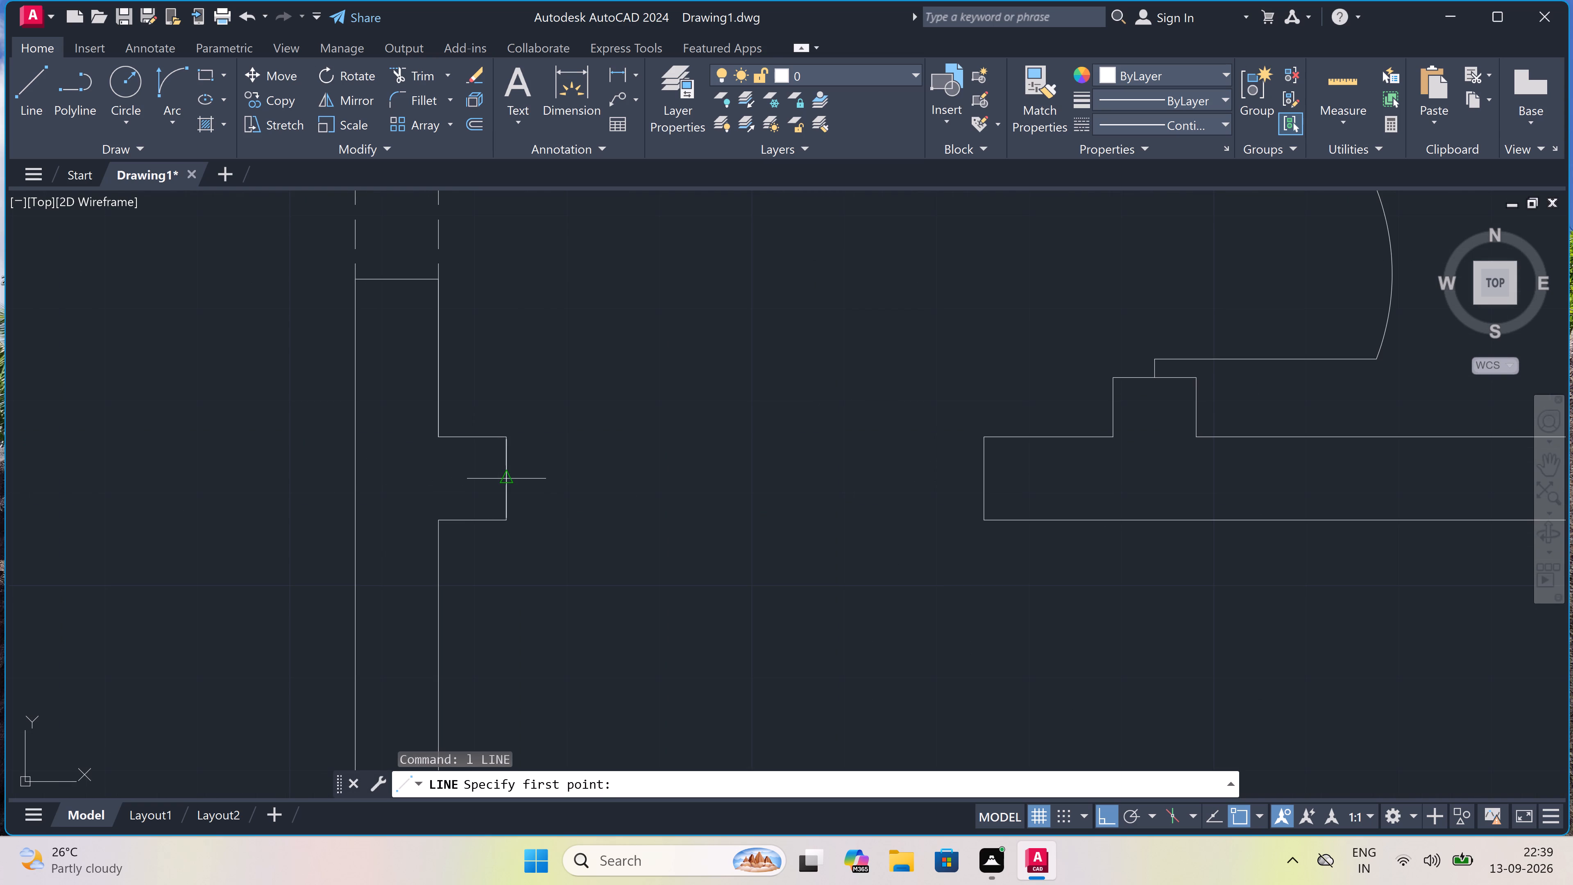
pyautogui.moveTo(503, 476); pyautogui.dragTo(516, 476)
pyautogui.write('2"')
pyautogui.press('space')
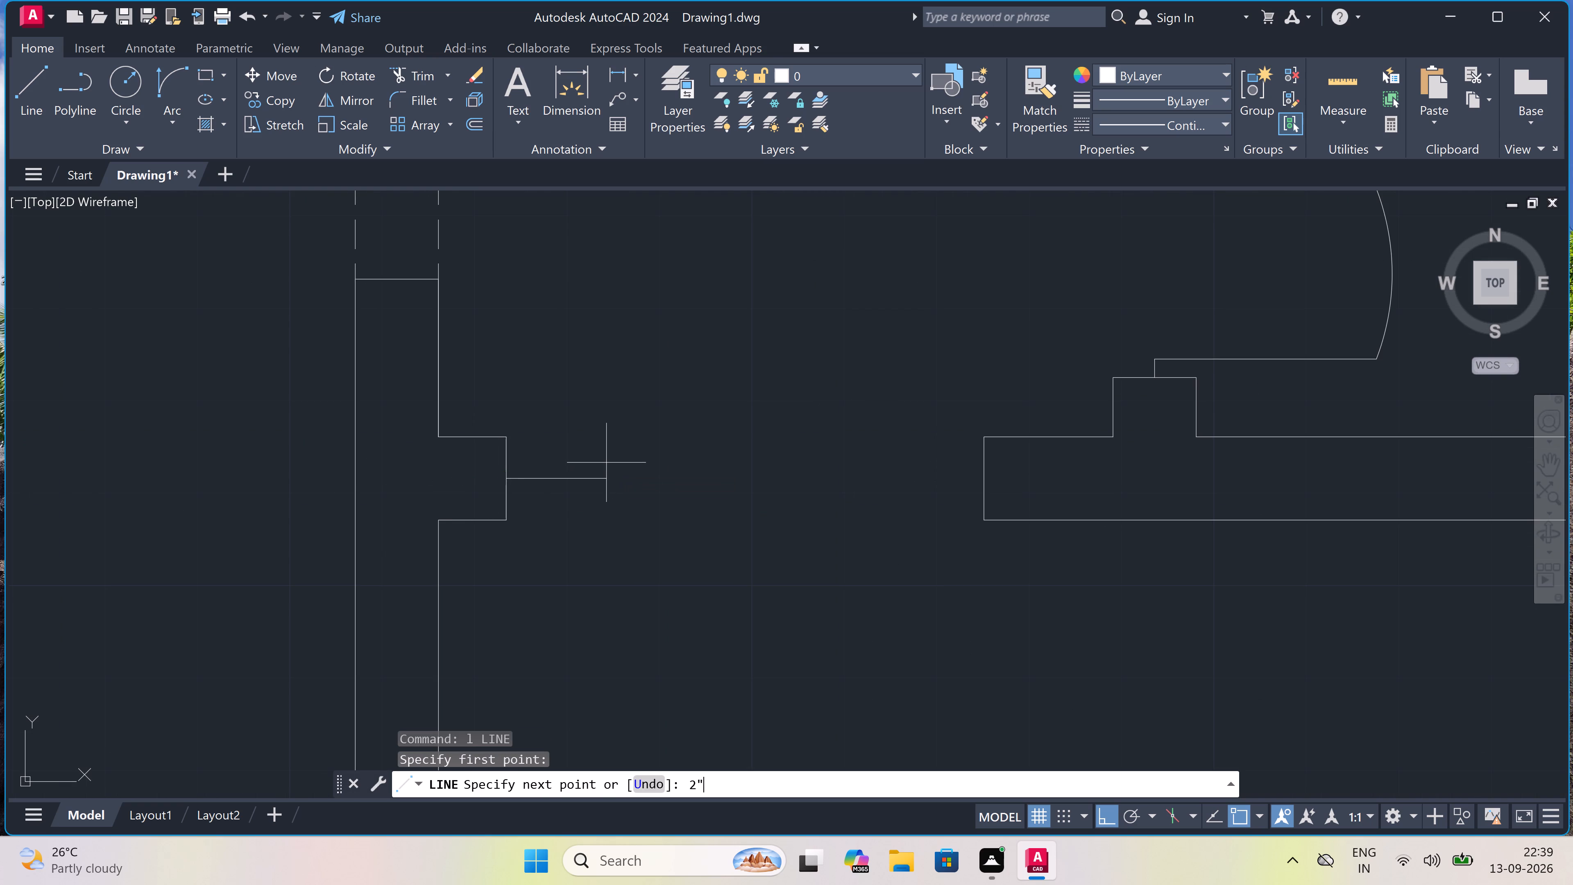
pyautogui.scroll(-5, 610, 463)
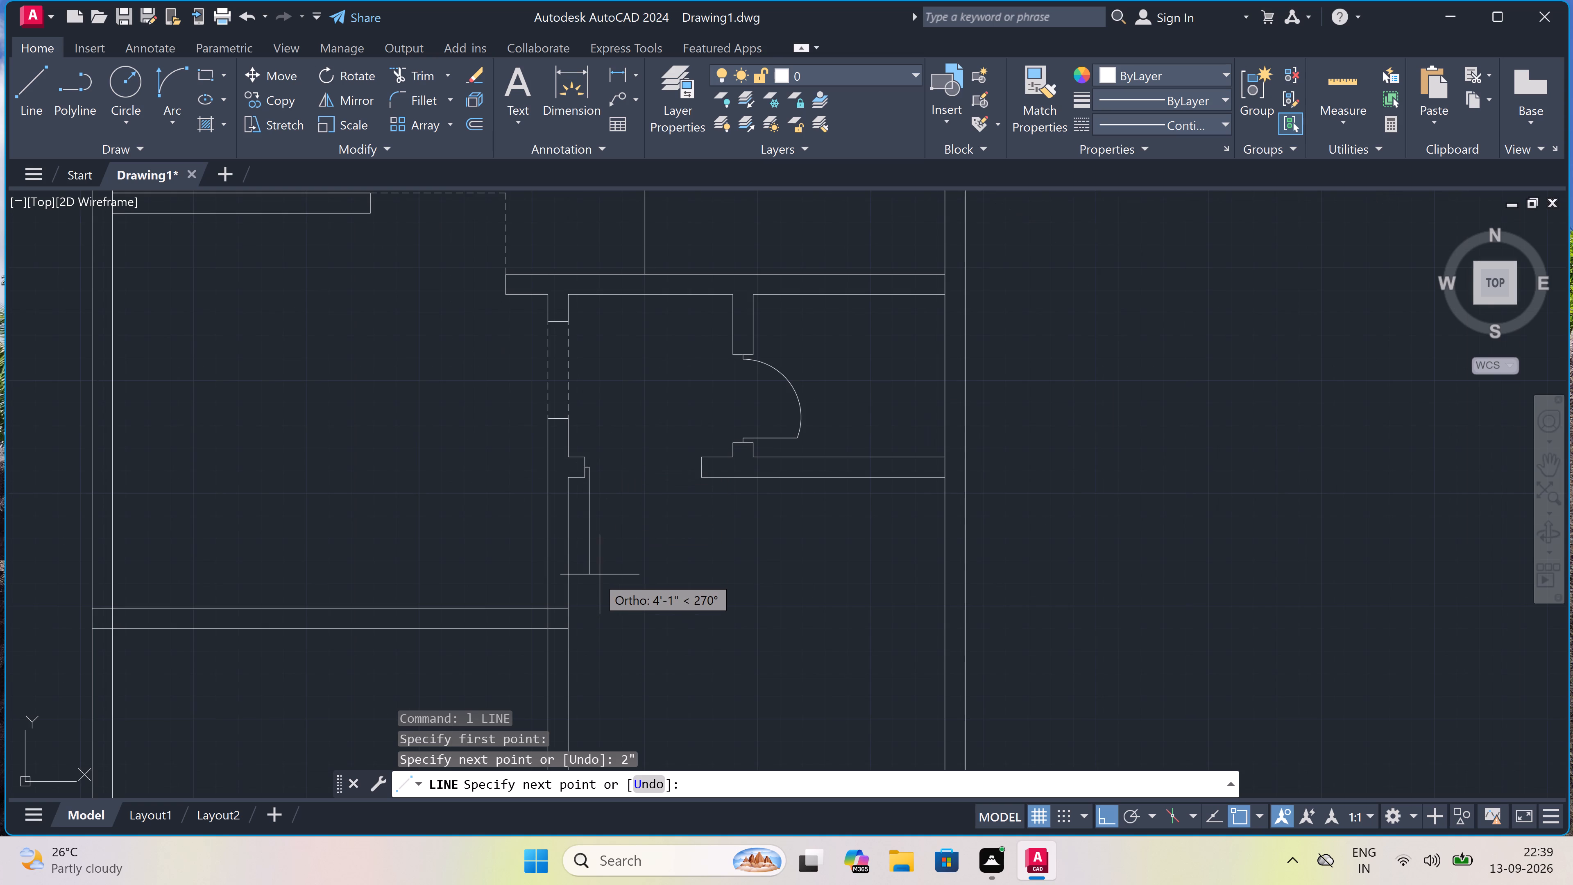
pyautogui.write("3'")
pyautogui.press('space')
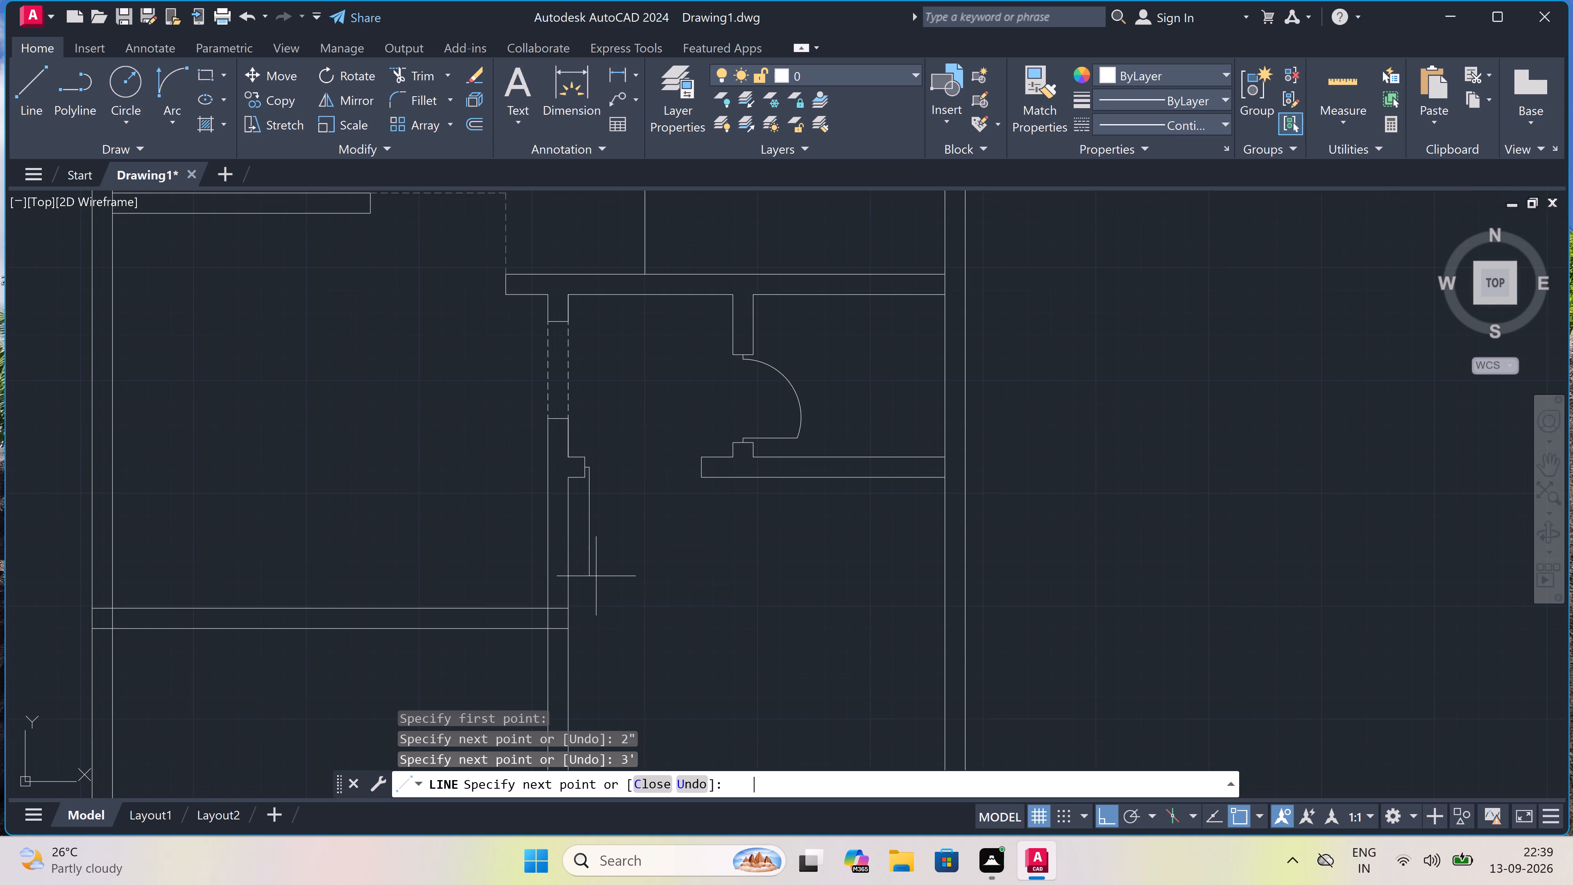
pyautogui.press('`')
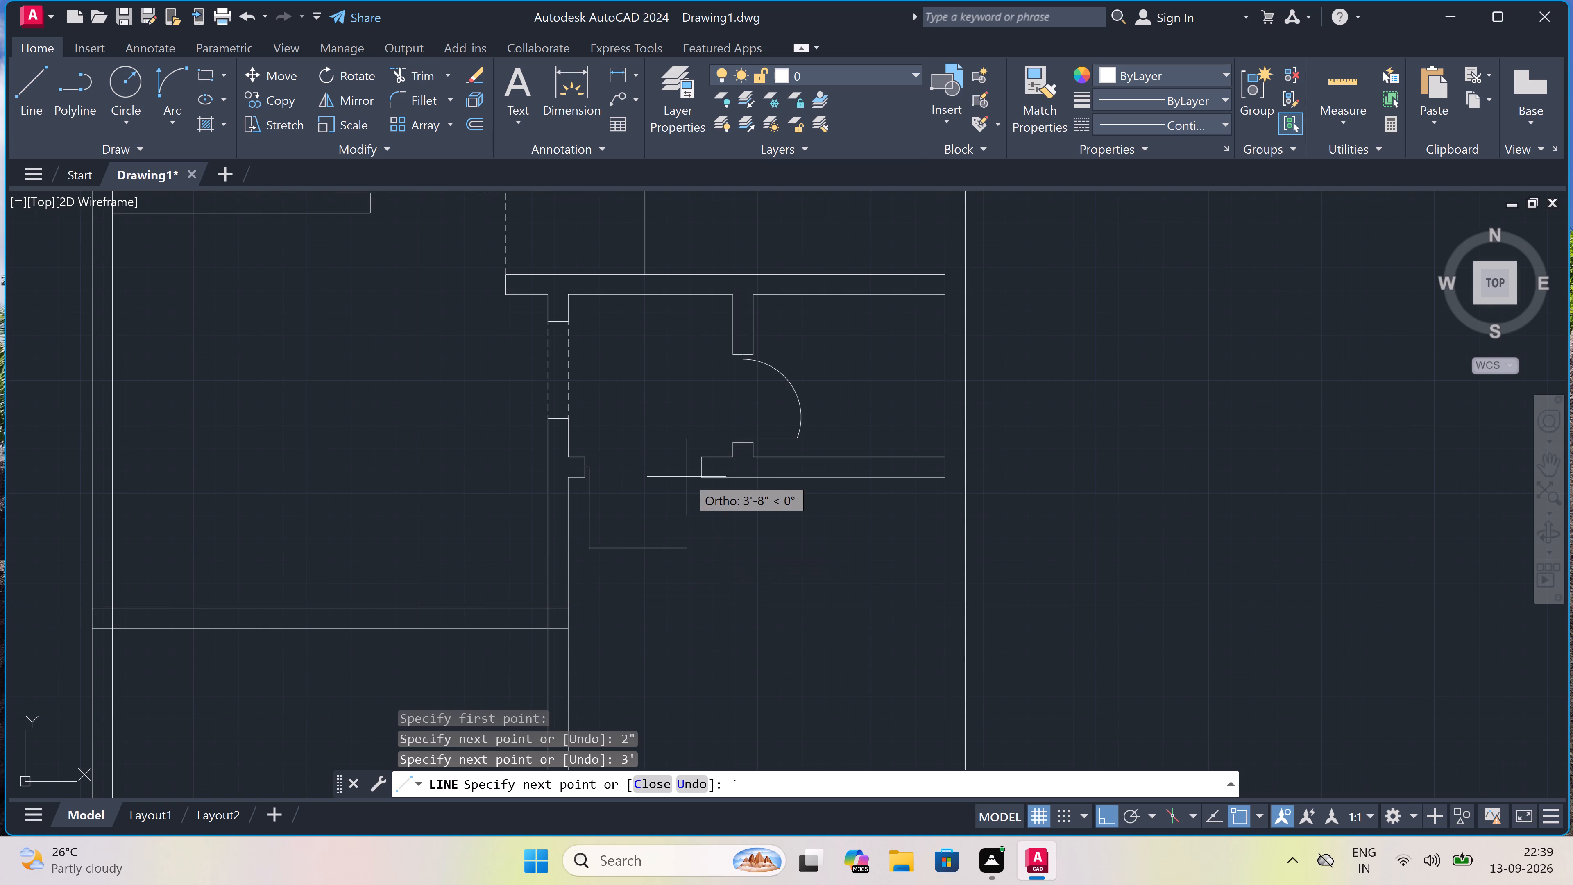
pyautogui.press('Escape')
pyautogui.press('Escape')
# Draw a 2" line leftward from the midpoint of the opposite wall end across the lower door opening.
pyautogui.press('space')
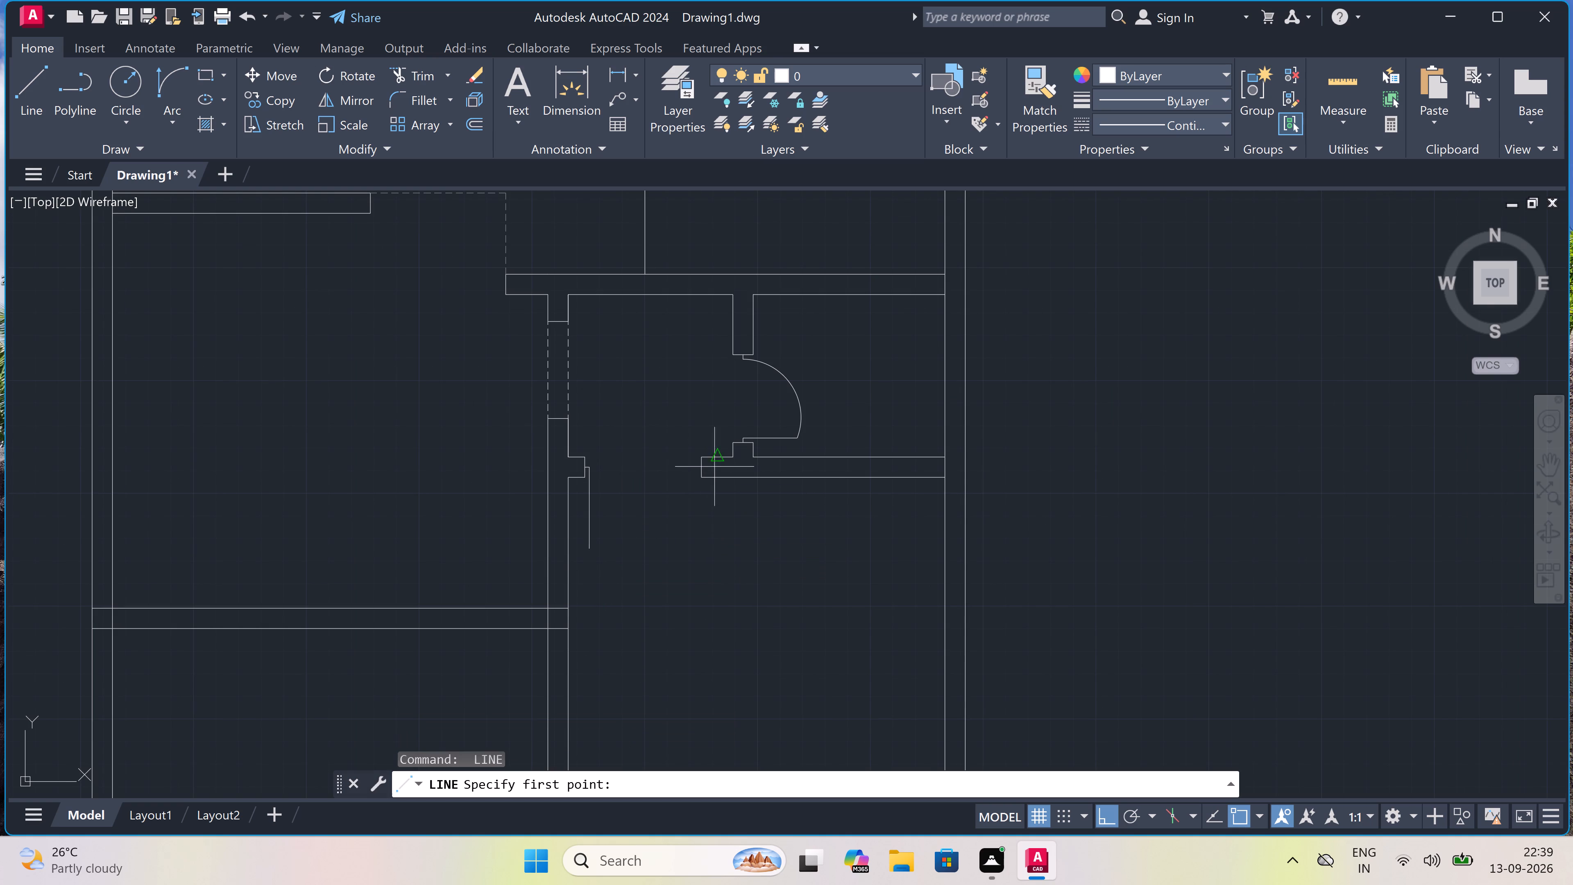
pyautogui.moveTo(701, 467); pyautogui.dragTo(670, 486)
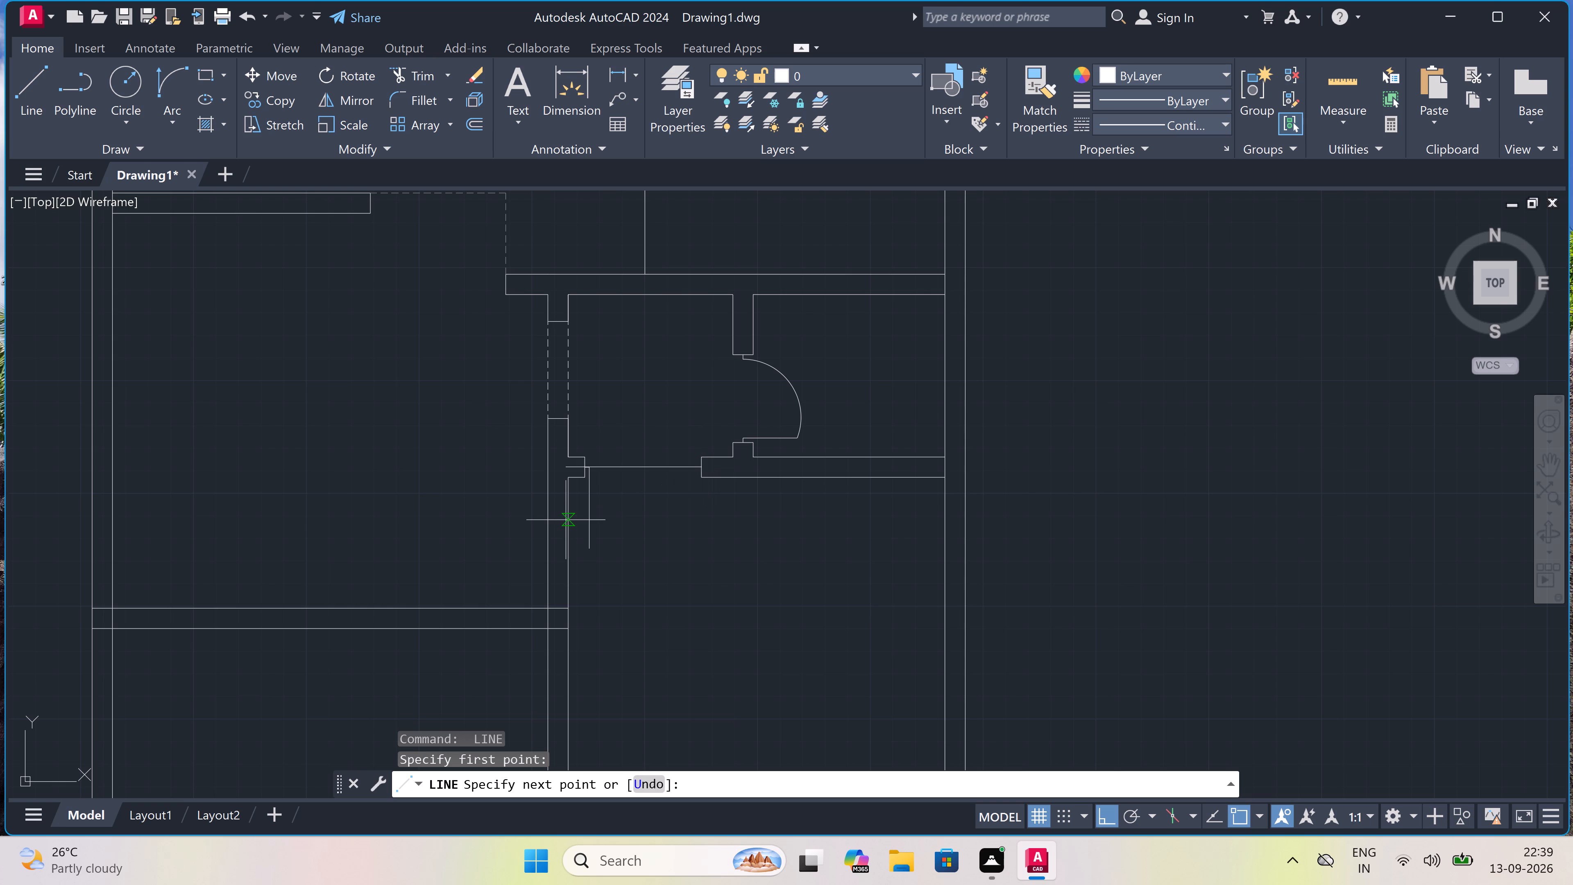
pyautogui.press('2')
pyautogui.write('"')
pyautogui.press('space')
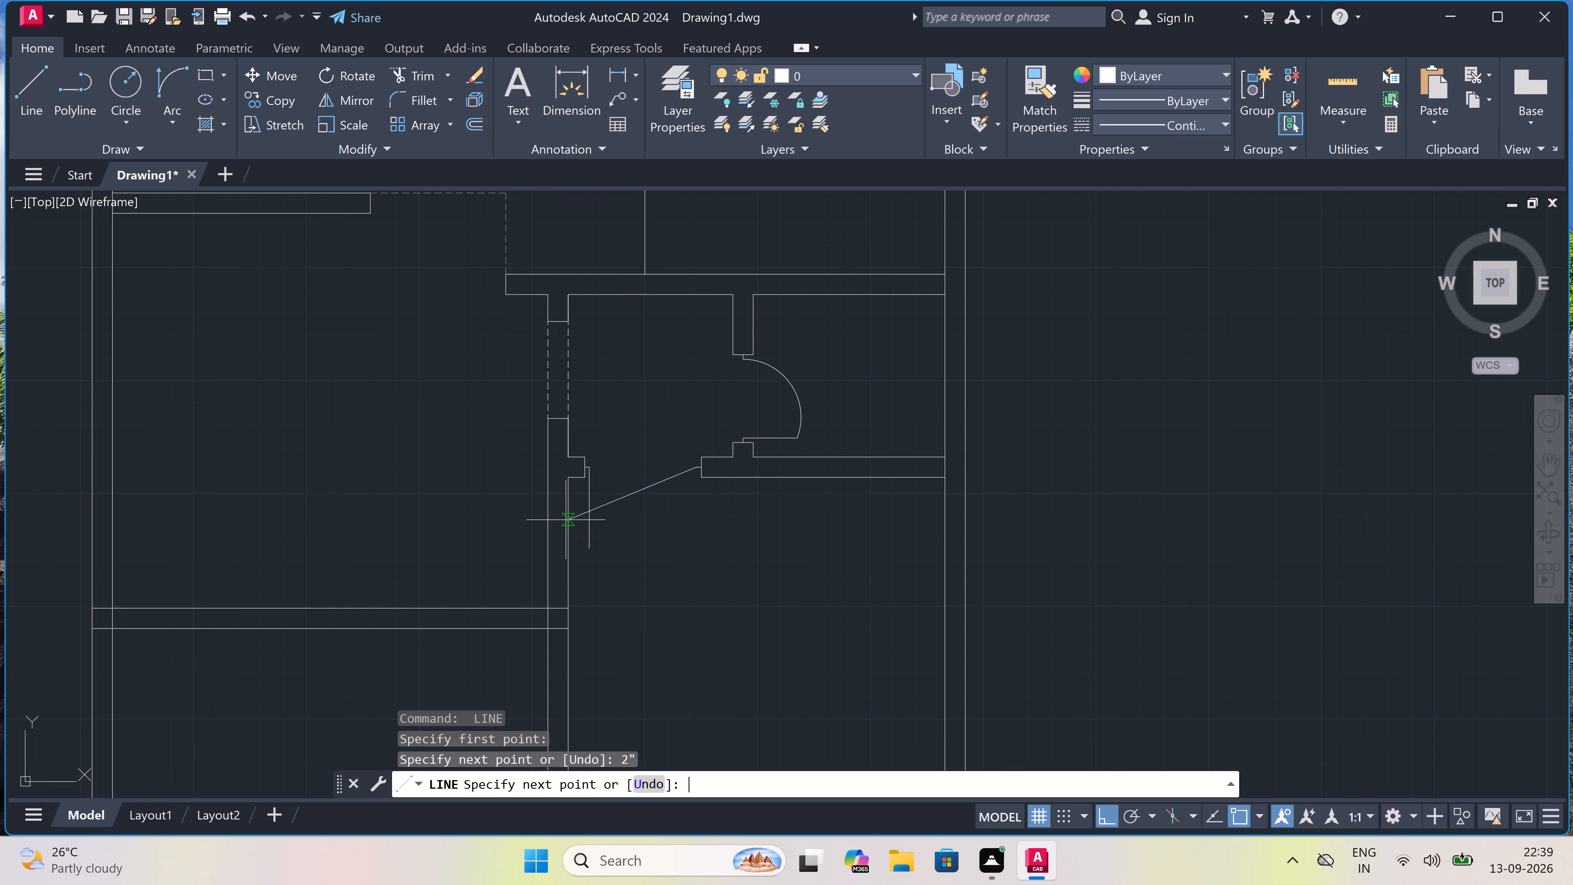
pyautogui.press('Escape')
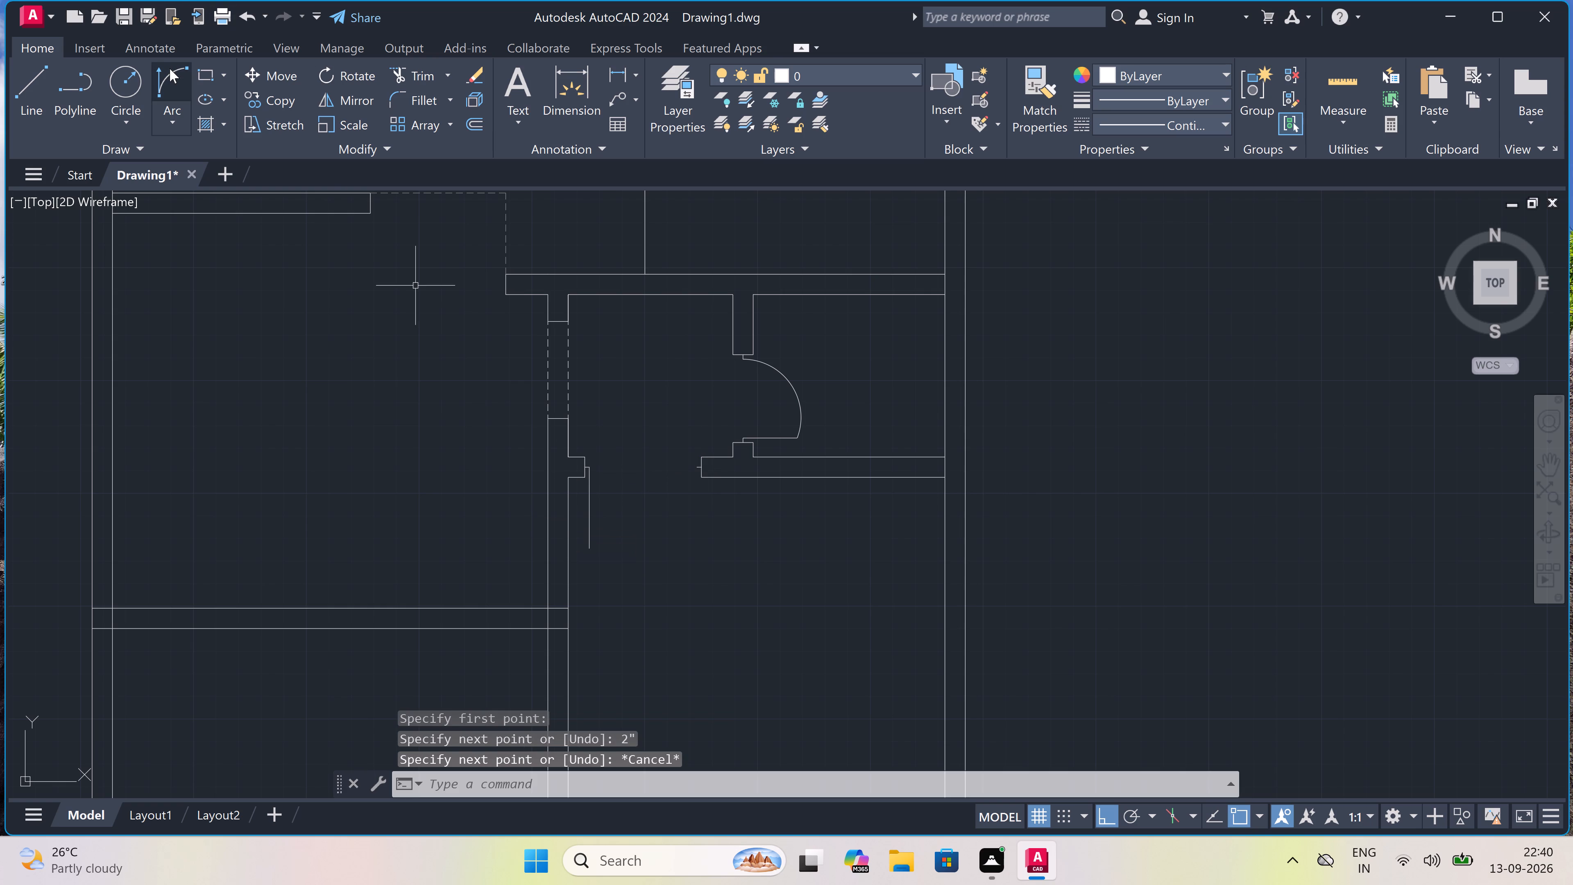
# Draw a door-swing arc from the 3' leaf's lower end to the opposite 2" line's free end, with a horizontal start tangent.
pyautogui.click(170, 70)
pyautogui.scroll(2, 570, 475)
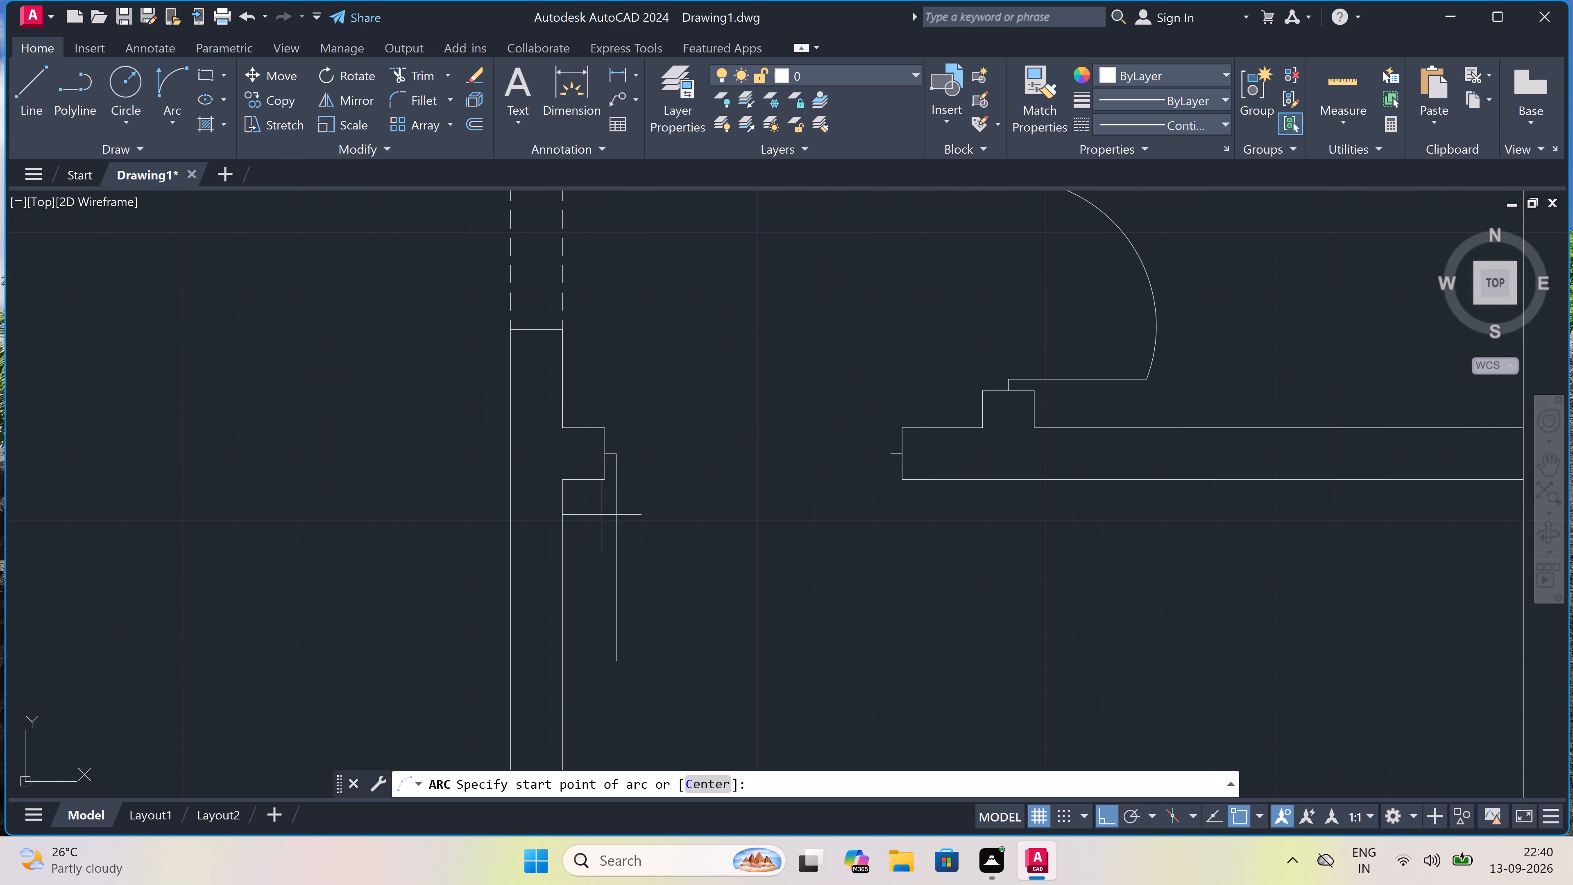
pyautogui.moveTo(618, 664); pyautogui.dragTo(632, 660)
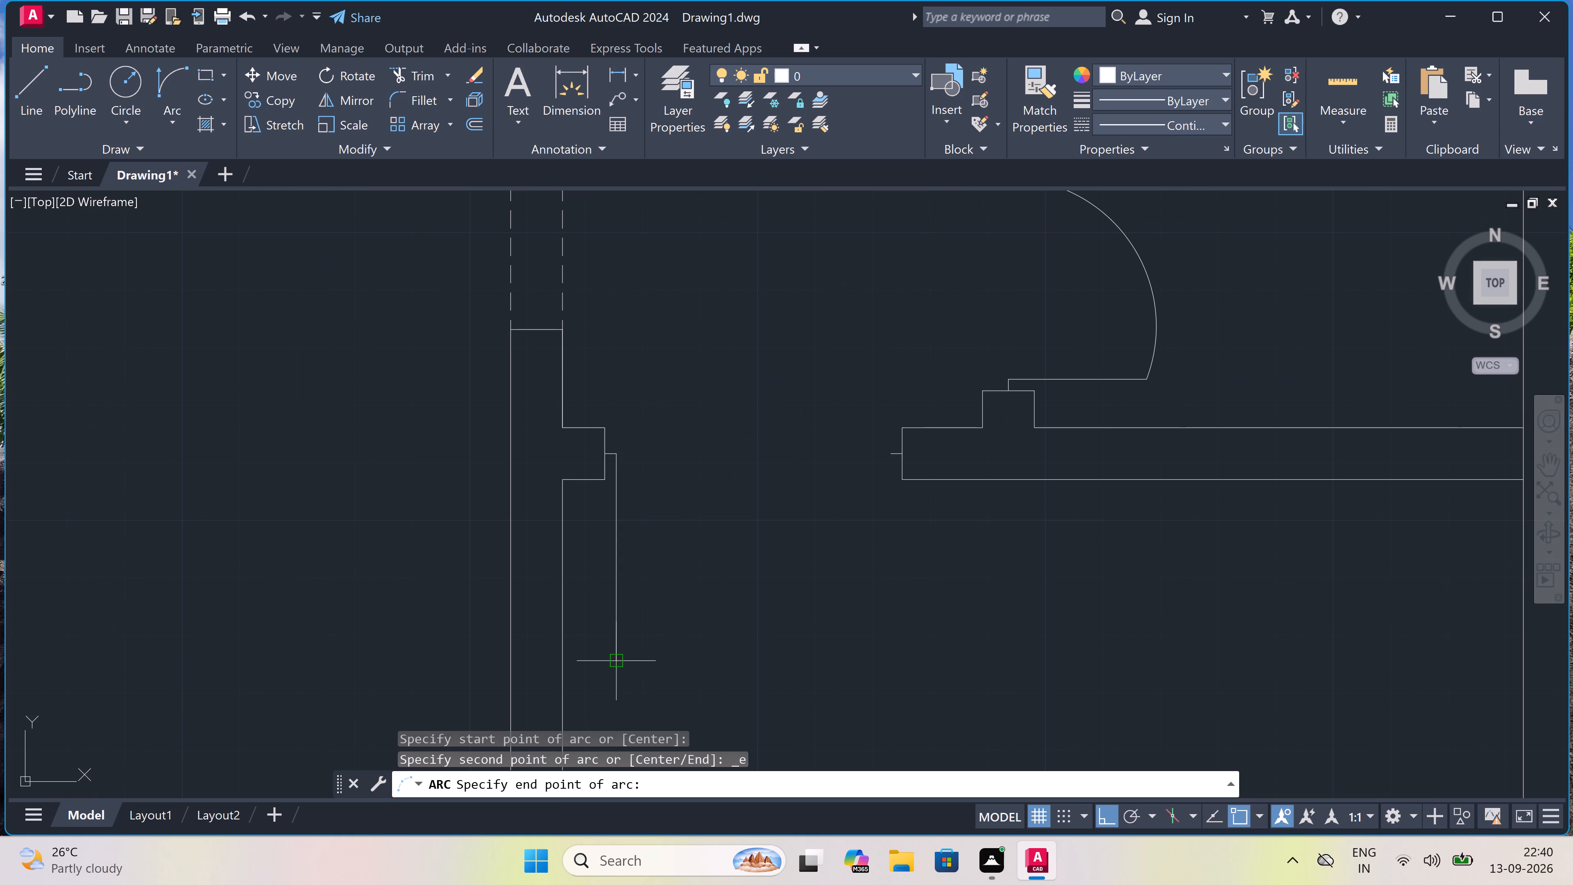
pyautogui.click(888, 451)
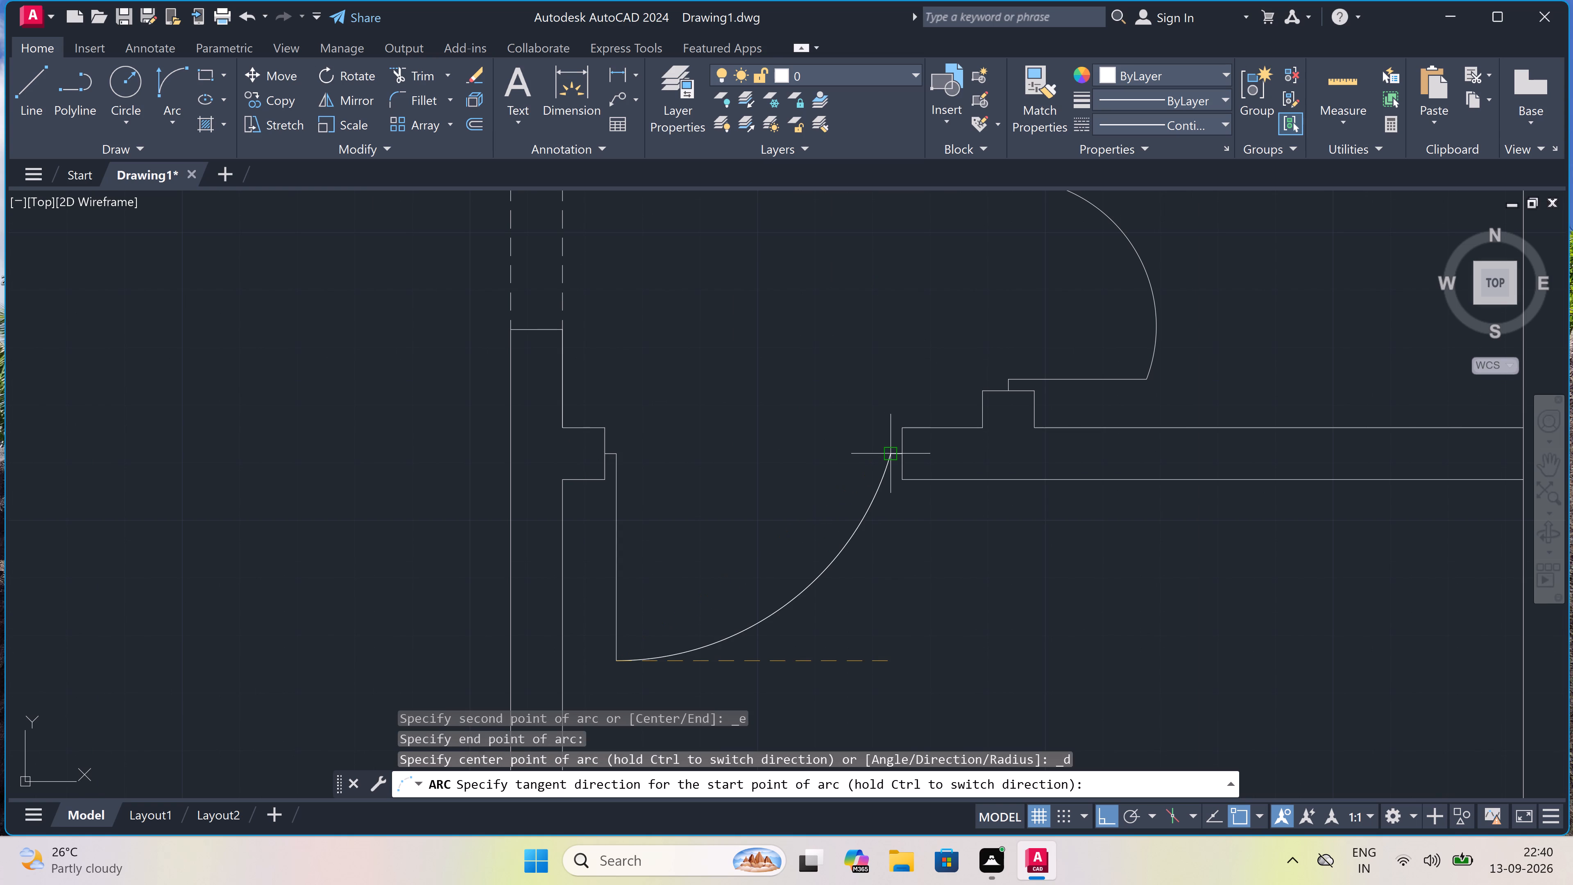
pyautogui.click(902, 517)
pyautogui.scroll(-4, 854, 459)
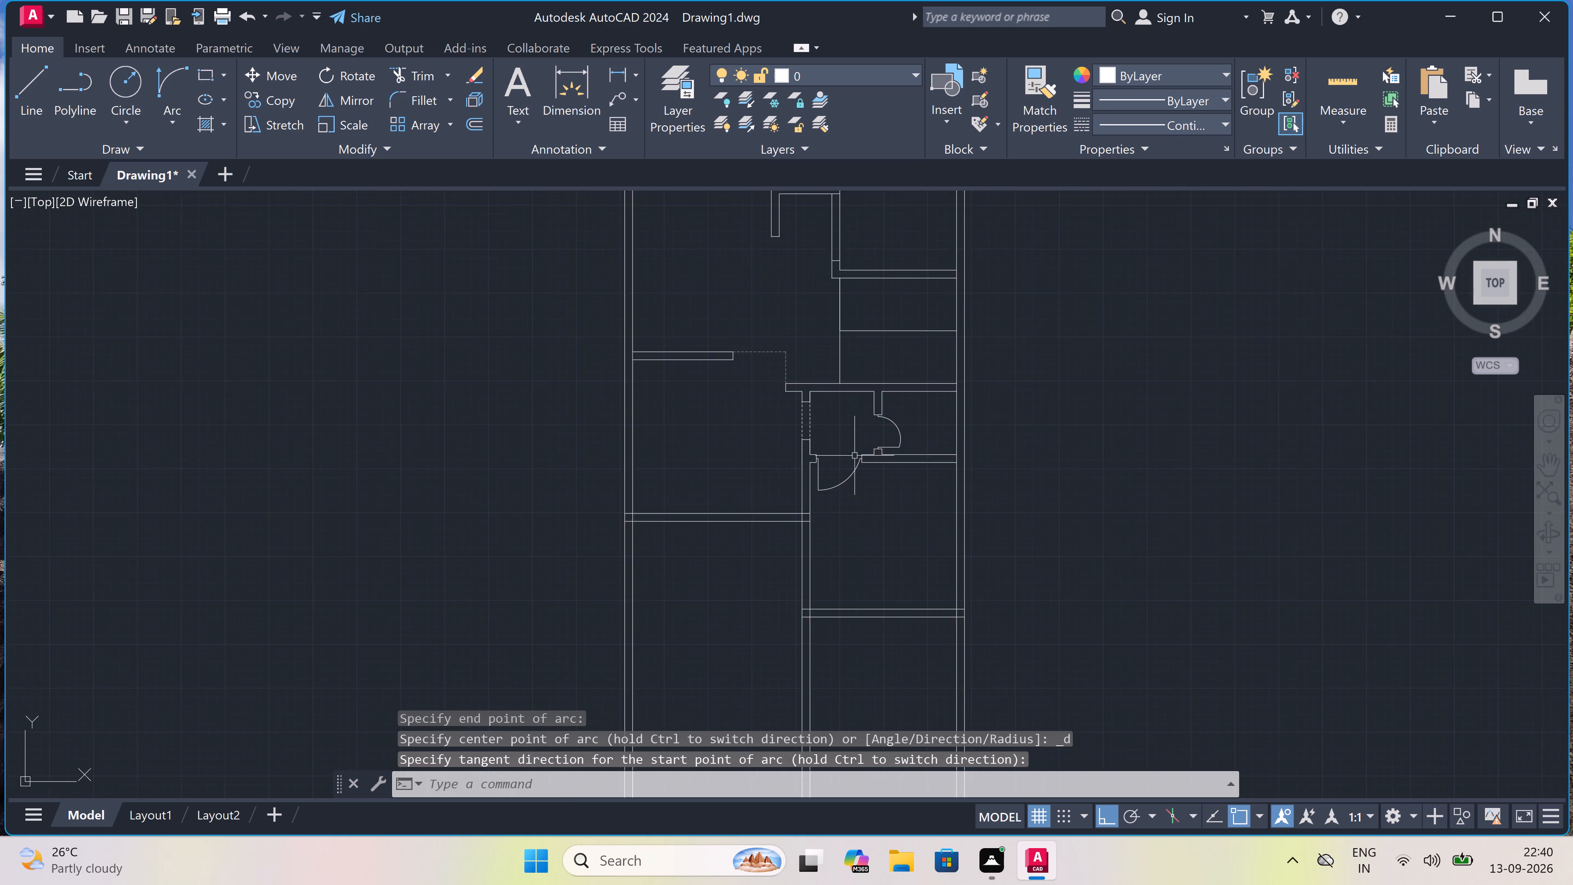
pyautogui.scroll(-1, 854, 456)
pyautogui.scroll(2, 852, 504)
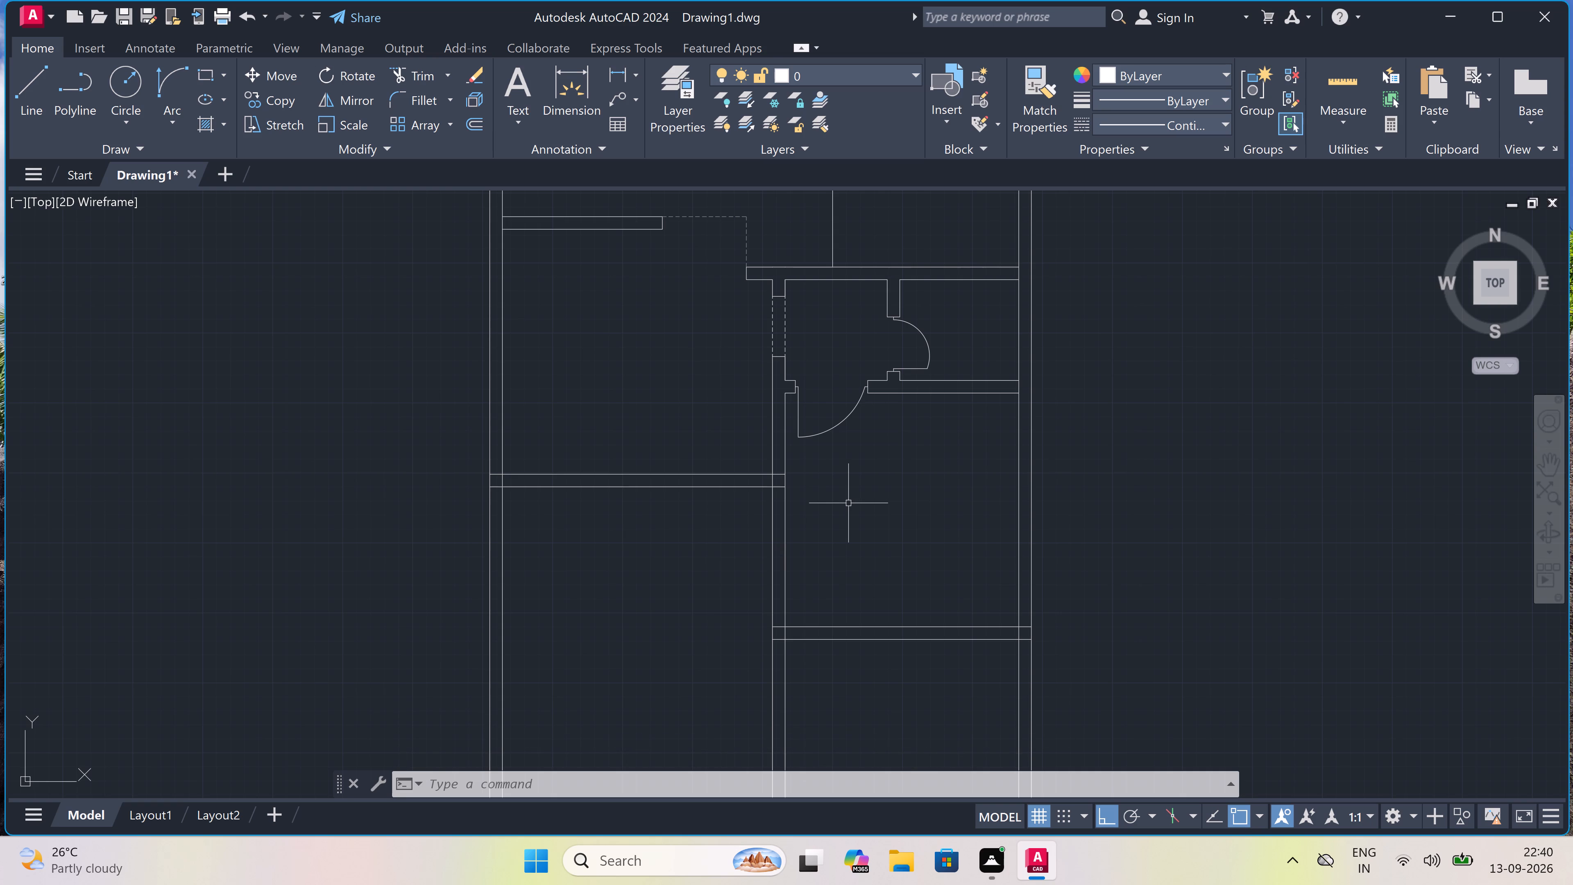
pyautogui.scroll(-1, 847, 504)
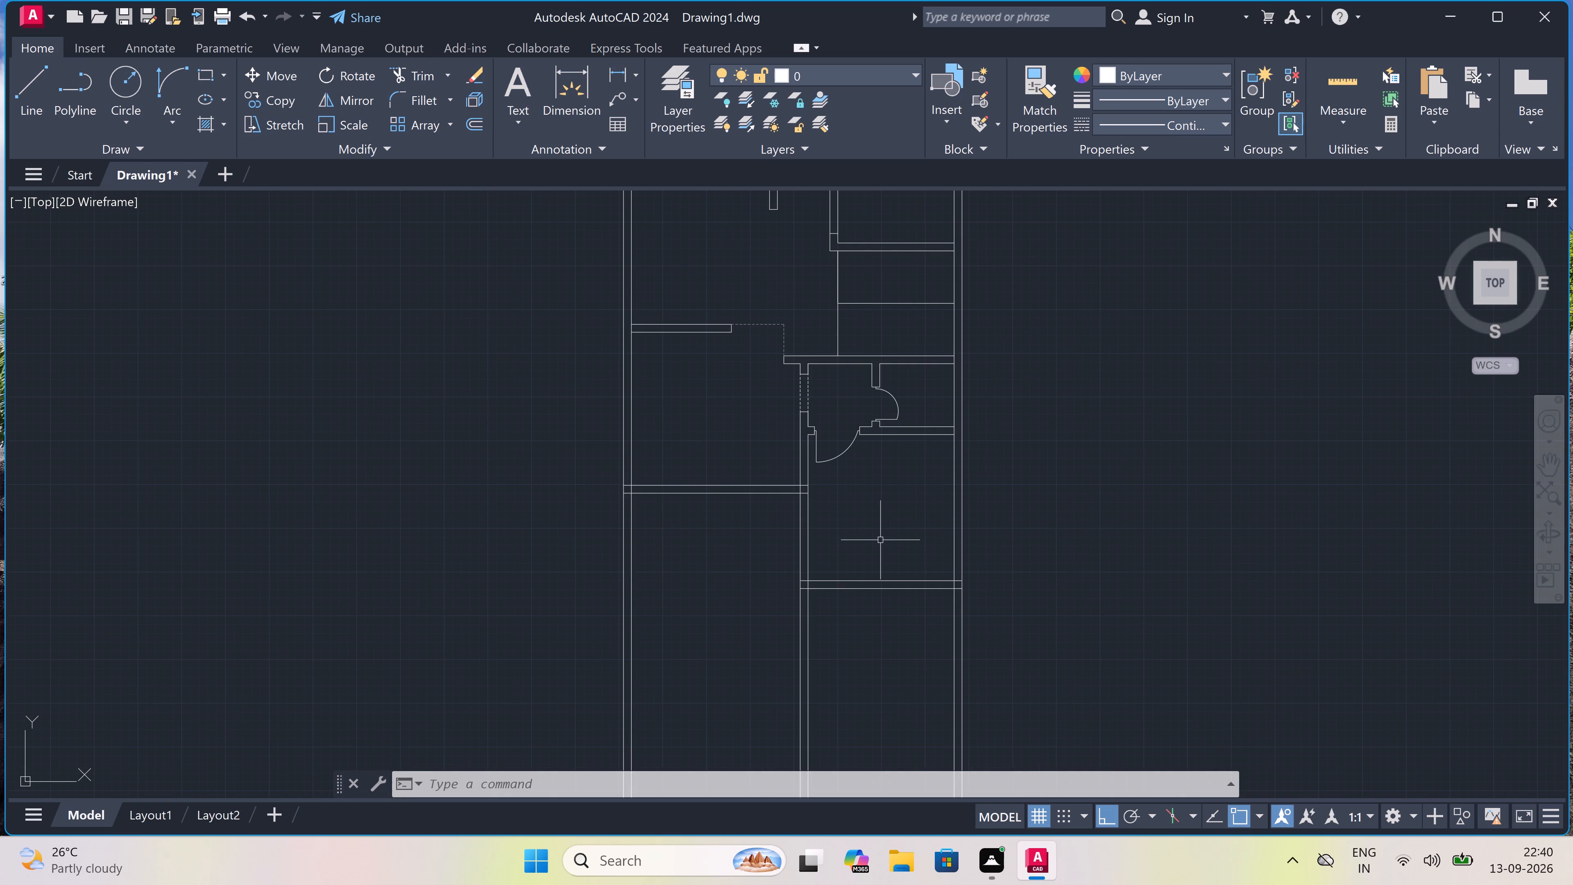
pyautogui.press('Escape')
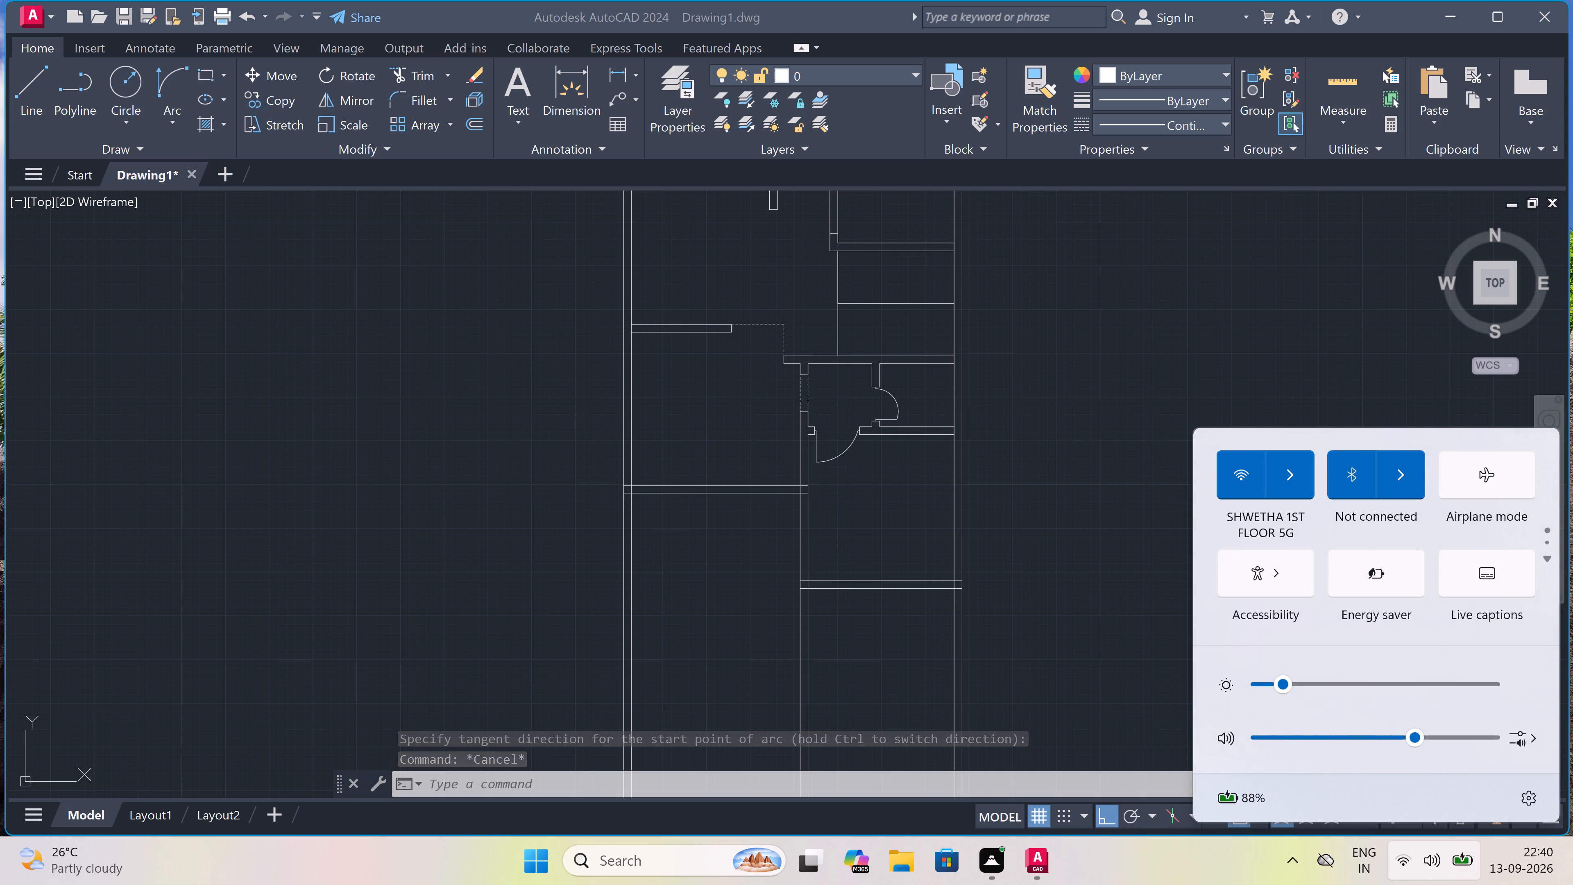
# Trim away the vertical wall lines extending below the bottom walls of the left-hand and right-hand rooms.
pyautogui.write('tr')
pyautogui.press('space')
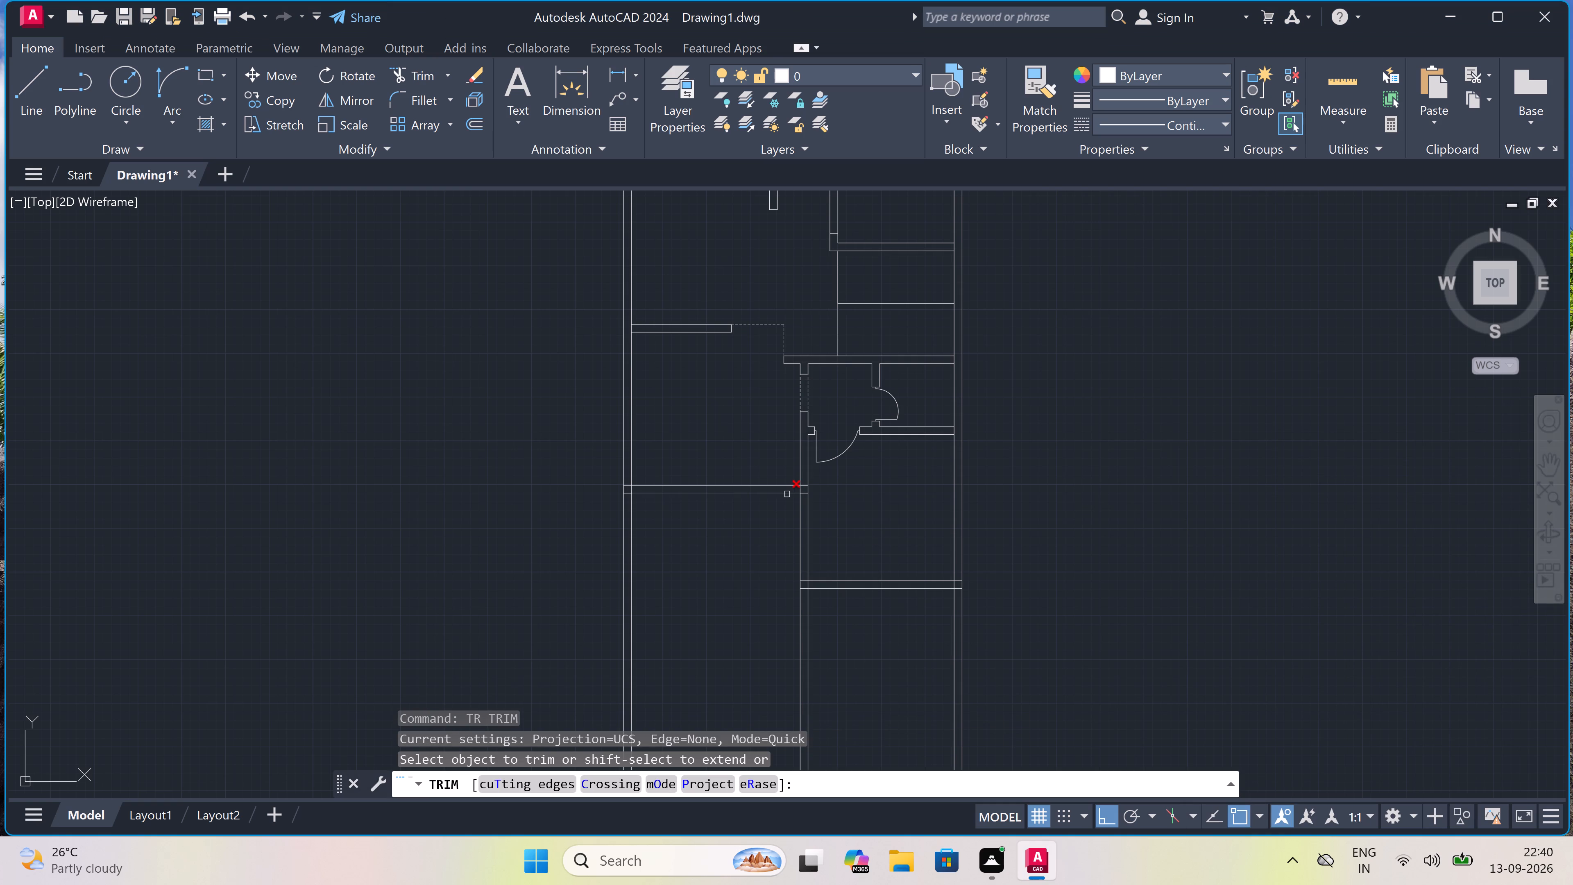
pyautogui.moveTo(585, 529); pyautogui.dragTo(599, 533)
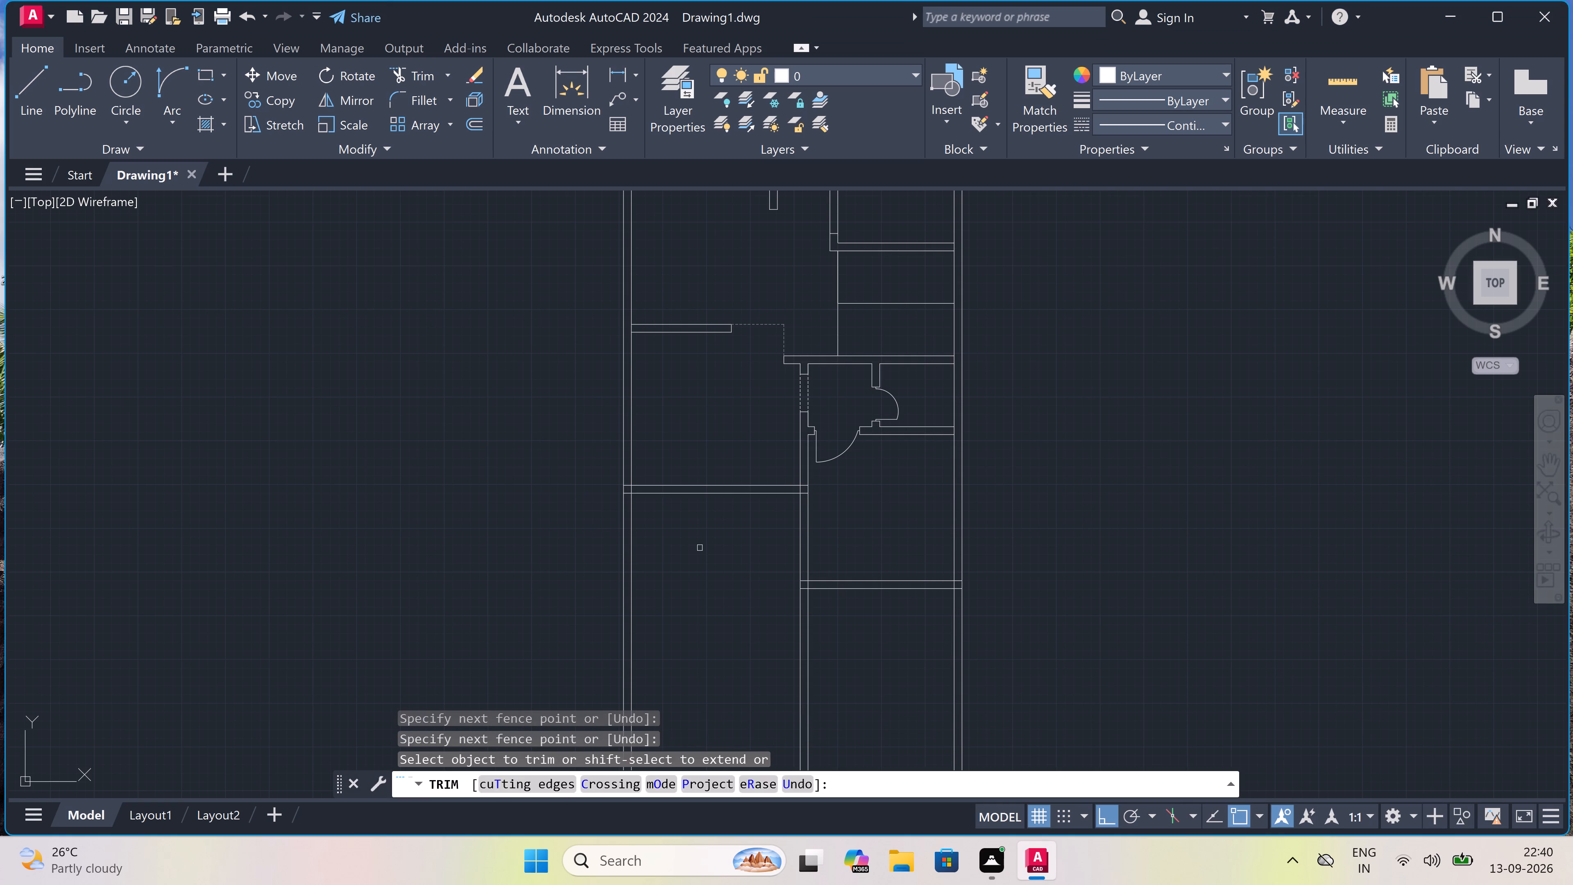
pyautogui.moveTo(700, 548); pyautogui.dragTo(687, 553)
pyautogui.moveTo(248, 529); pyautogui.dragTo(253, 528)
pyautogui.scroll(-4, 766, 574)
pyautogui.scroll(4, 790, 617)
pyautogui.moveTo(1237, 535); pyautogui.dragTo(1225, 533)
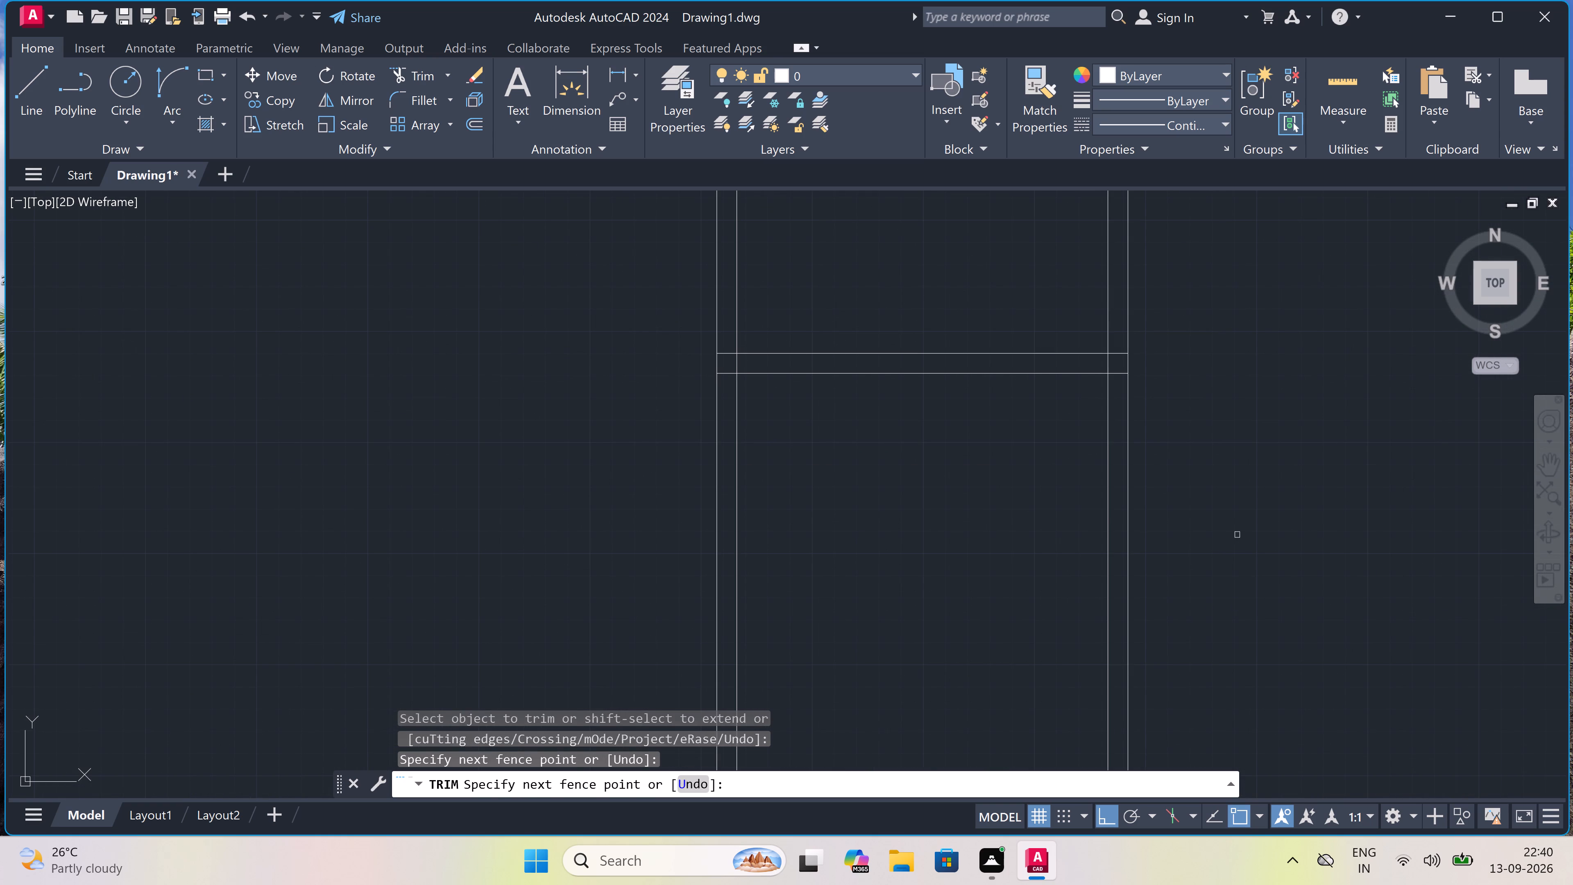
pyautogui.click(530, 474)
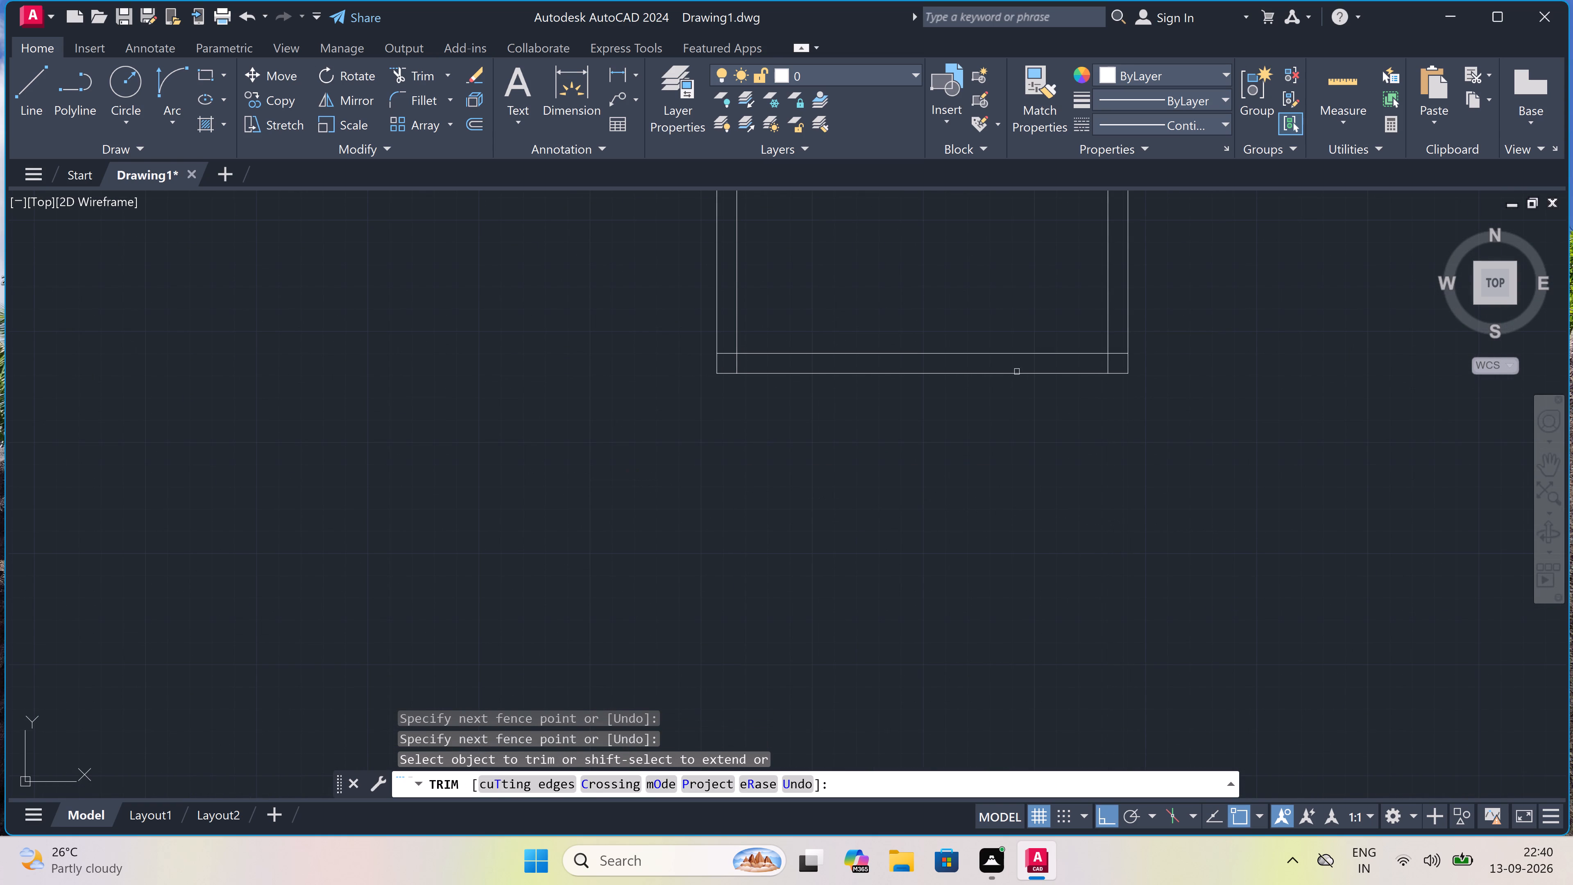
# Trim the crossing wall lines inside the right-hand room's lower-right corner.
pyautogui.scroll(-4, 1016, 370)
pyautogui.scroll(3, 1027, 337)
pyautogui.scroll(2, 1041, 471)
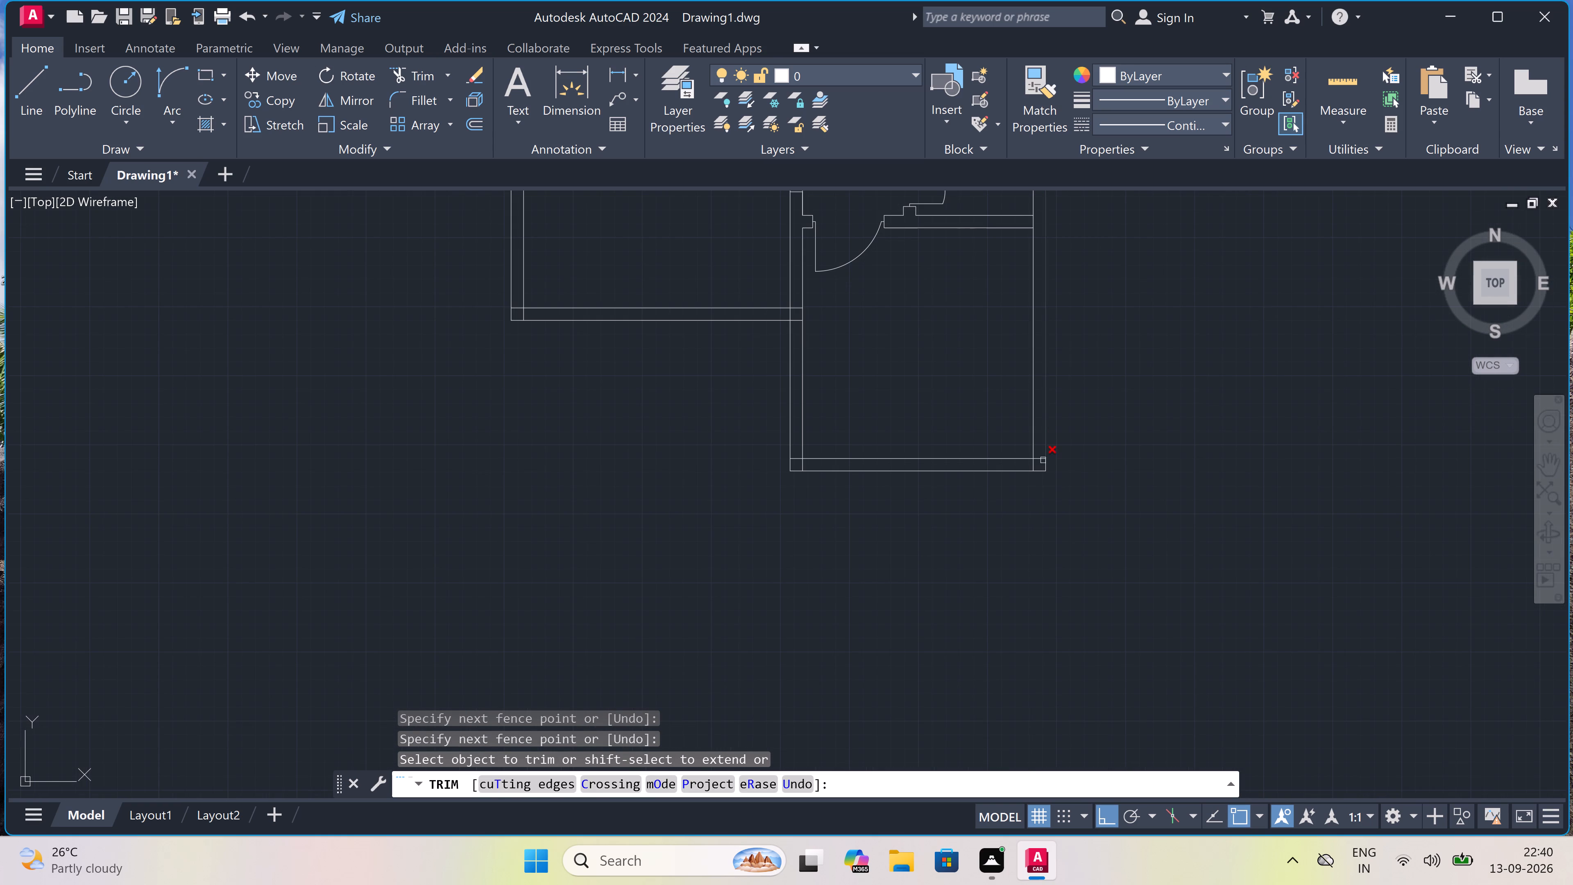
pyautogui.scroll(2, 1041, 471)
pyautogui.moveTo(1043, 403); pyautogui.dragTo(1031, 420)
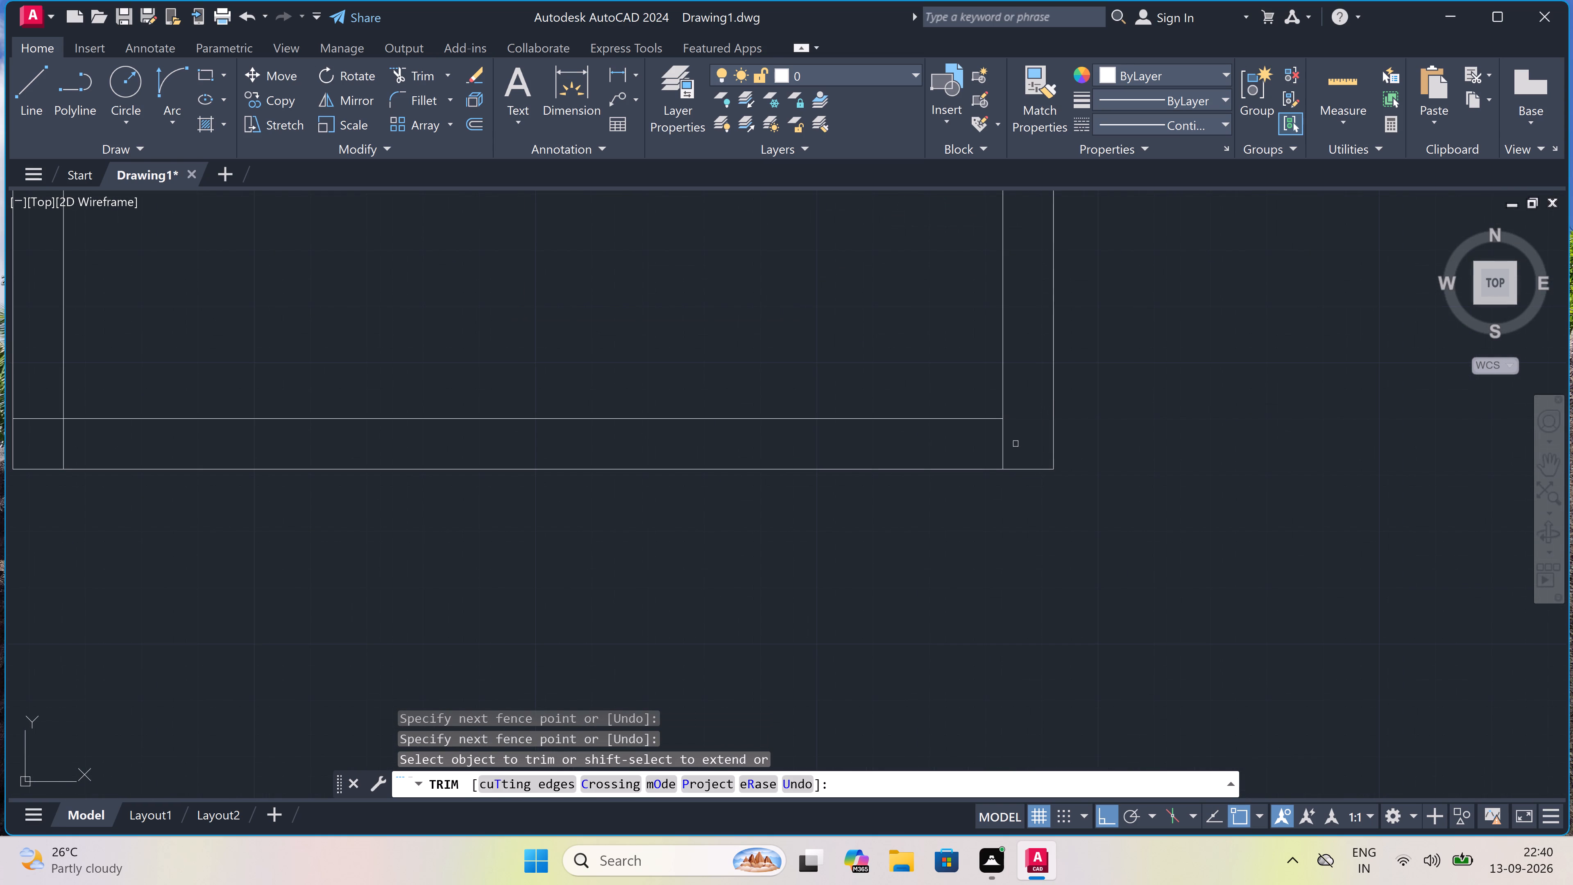
pyautogui.click(998, 451)
pyautogui.click(1022, 435)
# Trim the overlapping lines where the left-hand room's bottom wall joins the vertical wall between the rooms.
pyautogui.scroll(-4, 1023, 435)
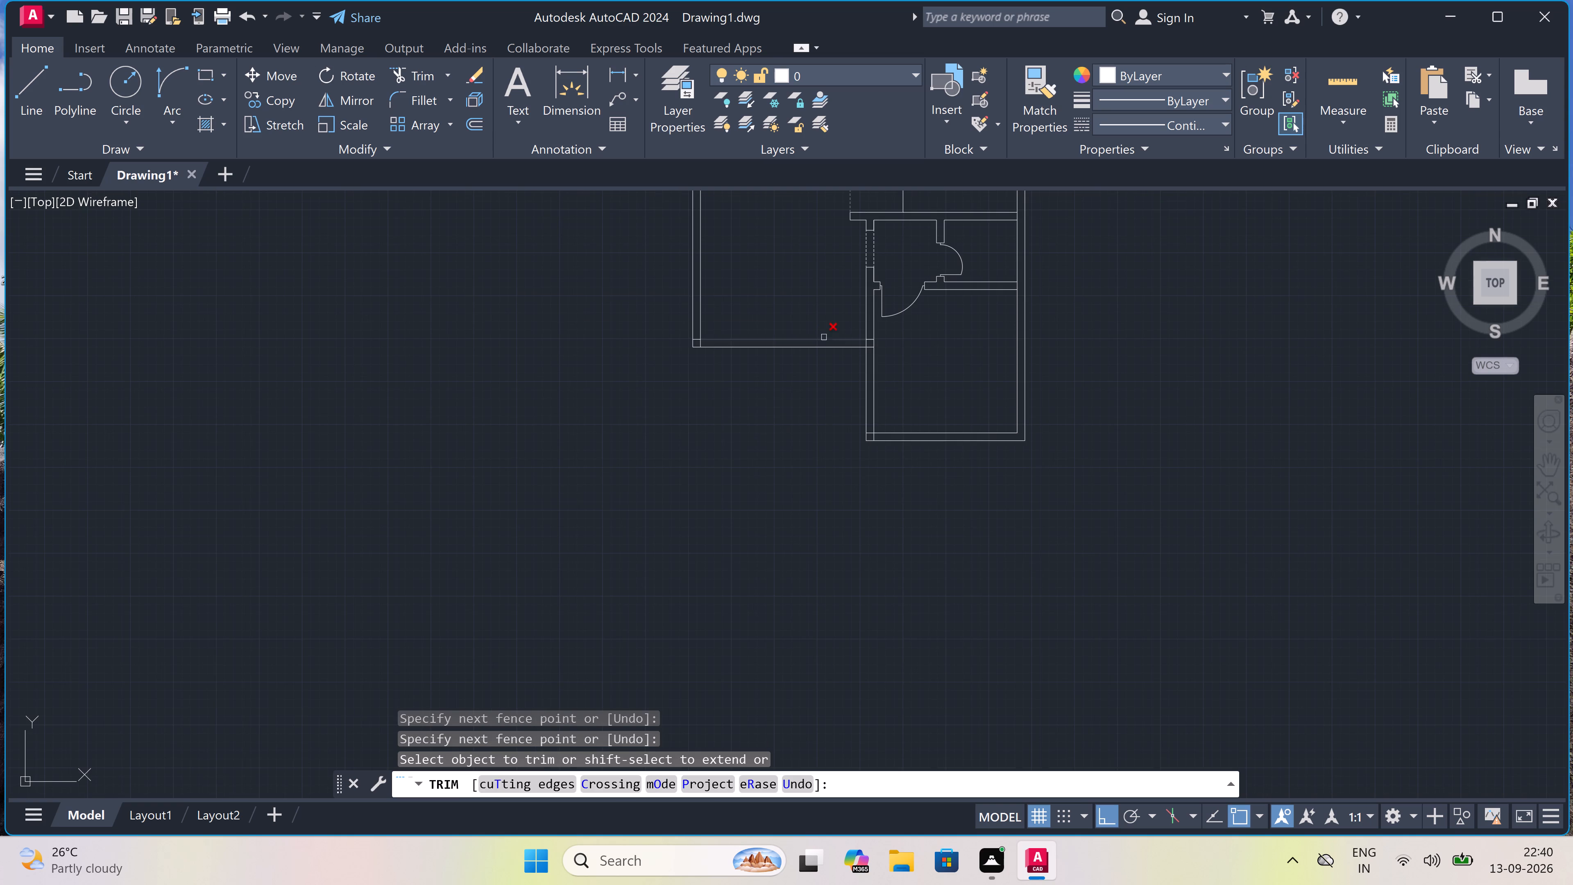
pyautogui.scroll(4, 852, 346)
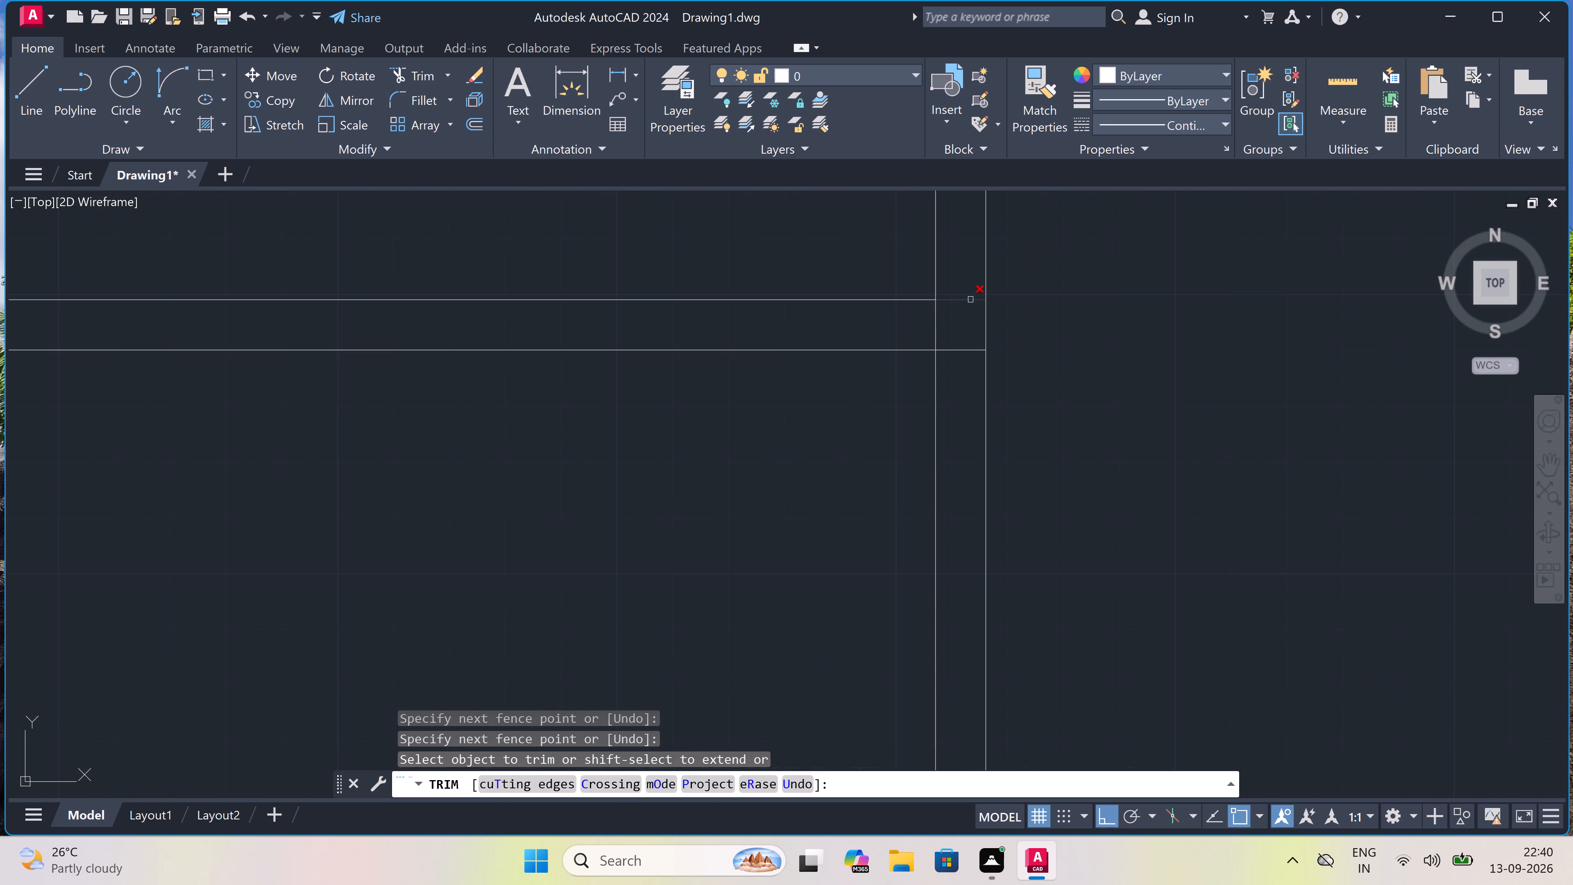
pyautogui.click(961, 284)
pyautogui.click(959, 366)
pyautogui.moveTo(960, 313); pyautogui.dragTo(956, 316)
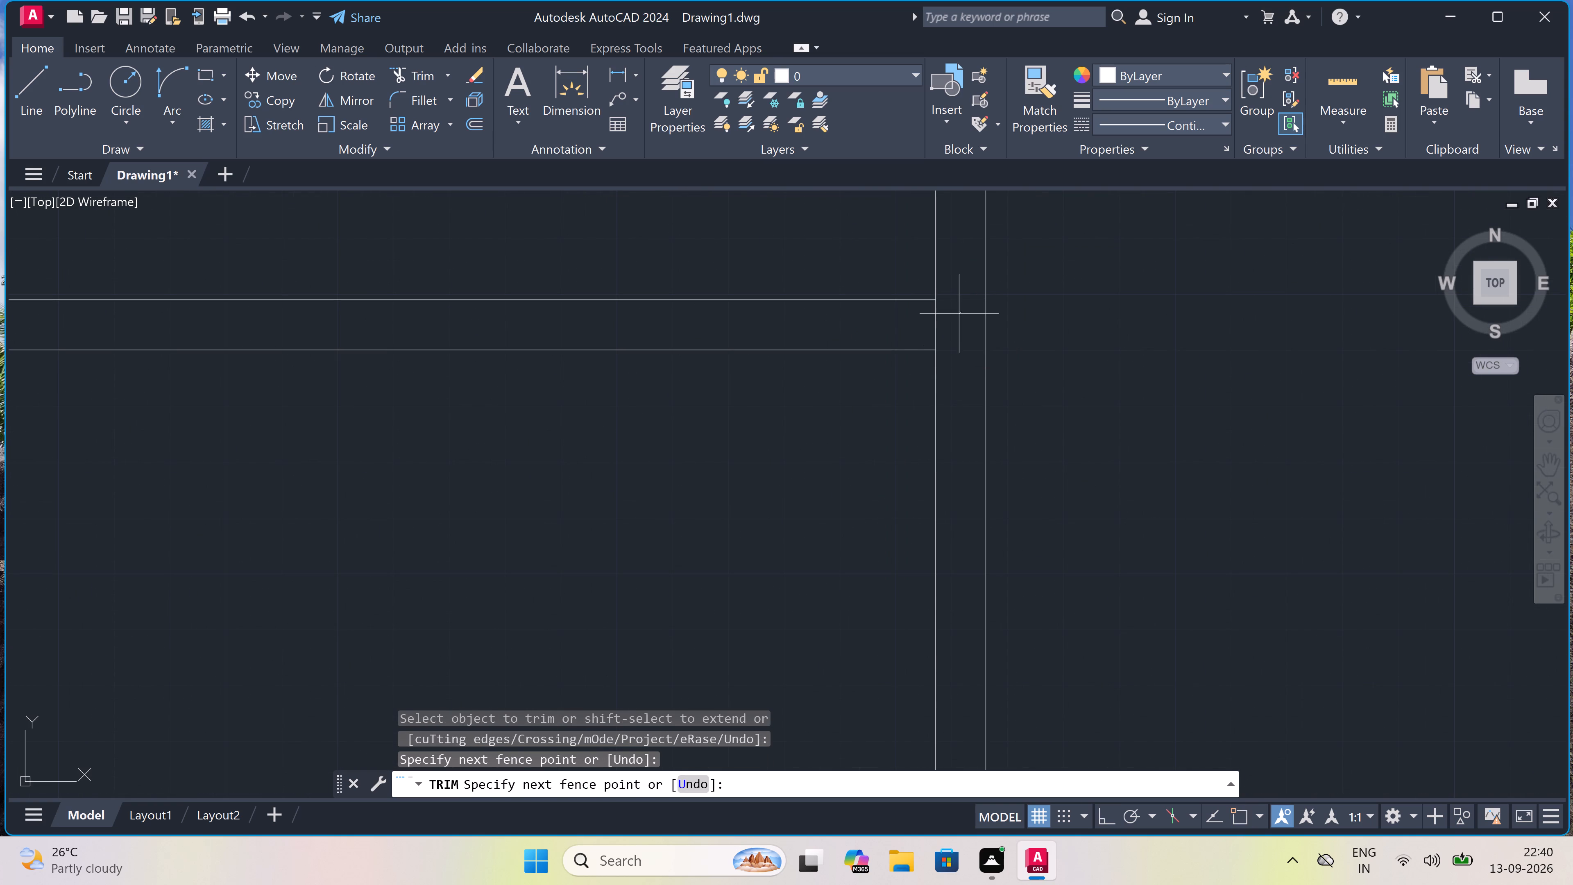
pyautogui.click(922, 325)
pyautogui.scroll(-4, 922, 325)
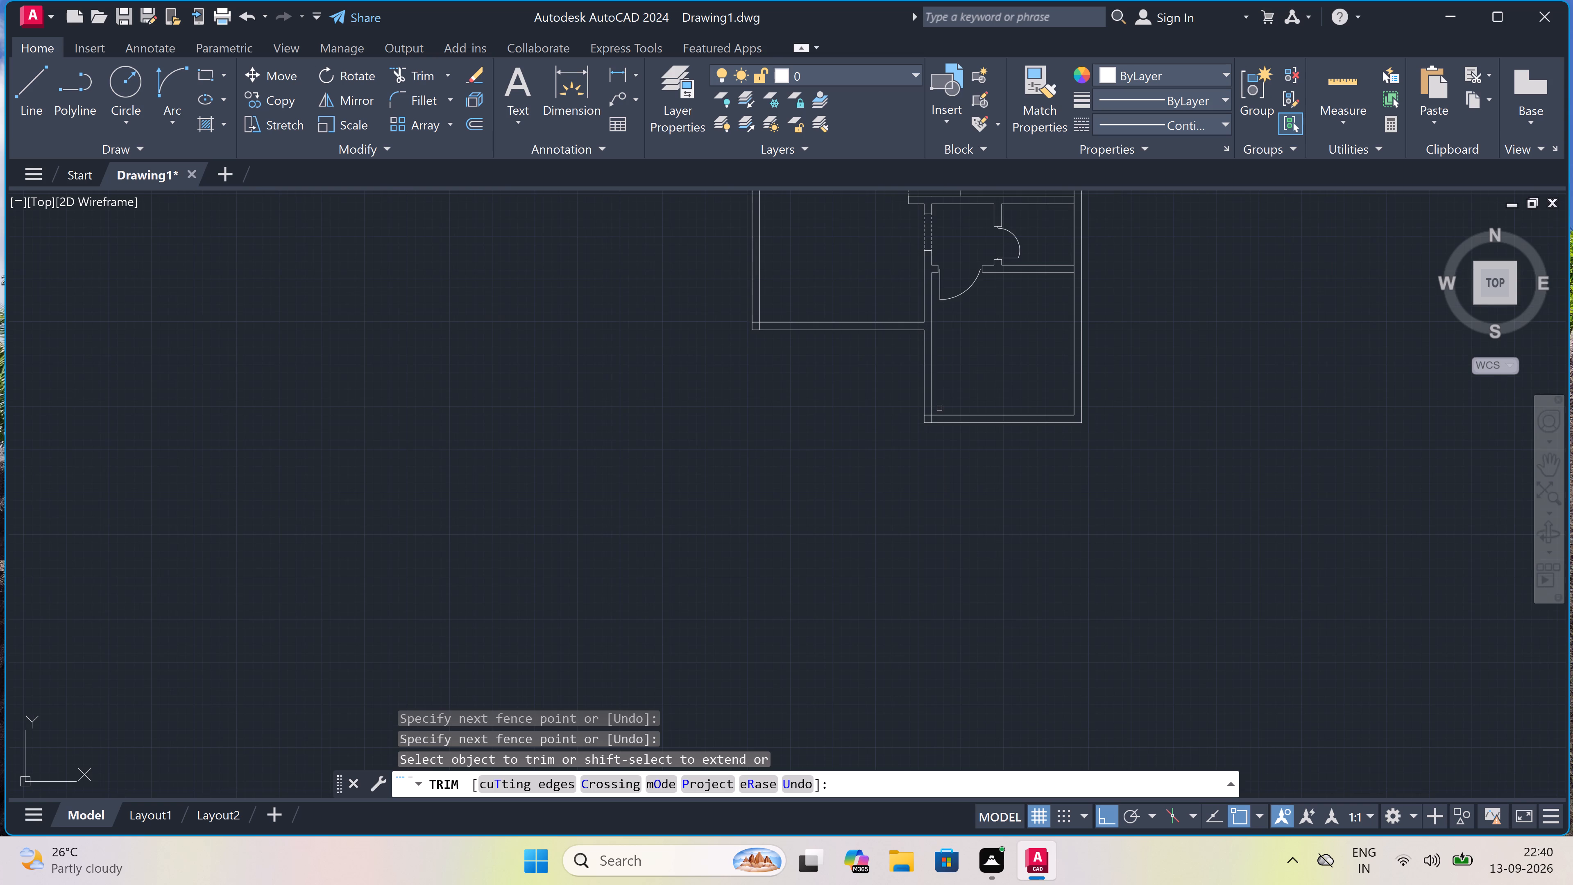
# Trim the crossing wall lines inside the right-hand room's lower-left corner.
pyautogui.scroll(5, 937, 416)
pyautogui.moveTo(815, 414); pyautogui.dragTo(817, 405)
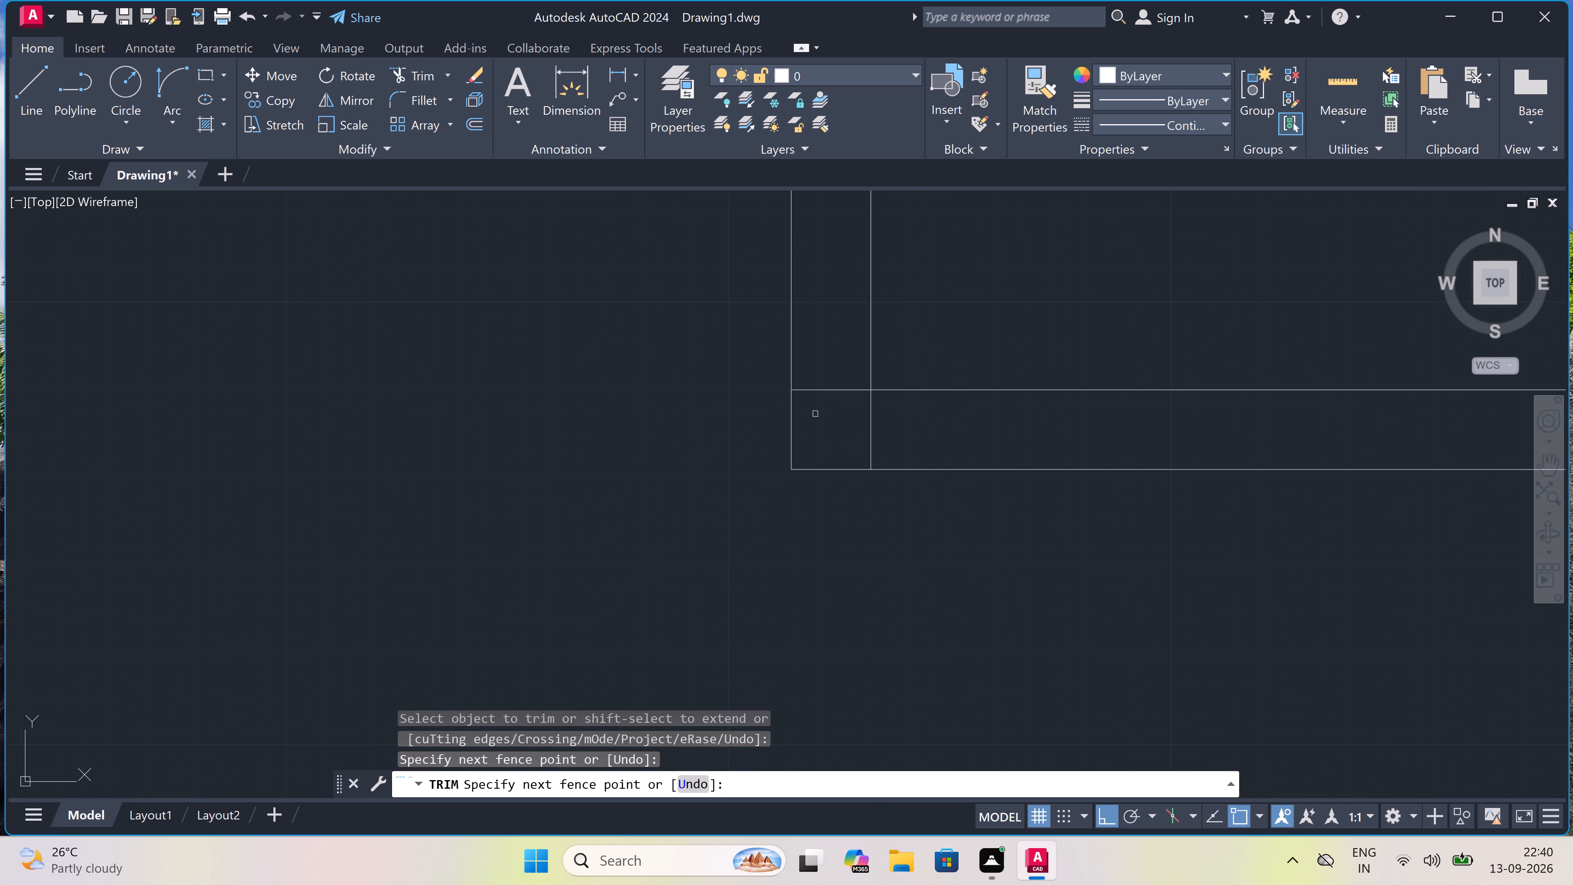
pyautogui.click(825, 358)
pyautogui.moveTo(834, 418); pyautogui.dragTo(841, 424)
pyautogui.click(911, 440)
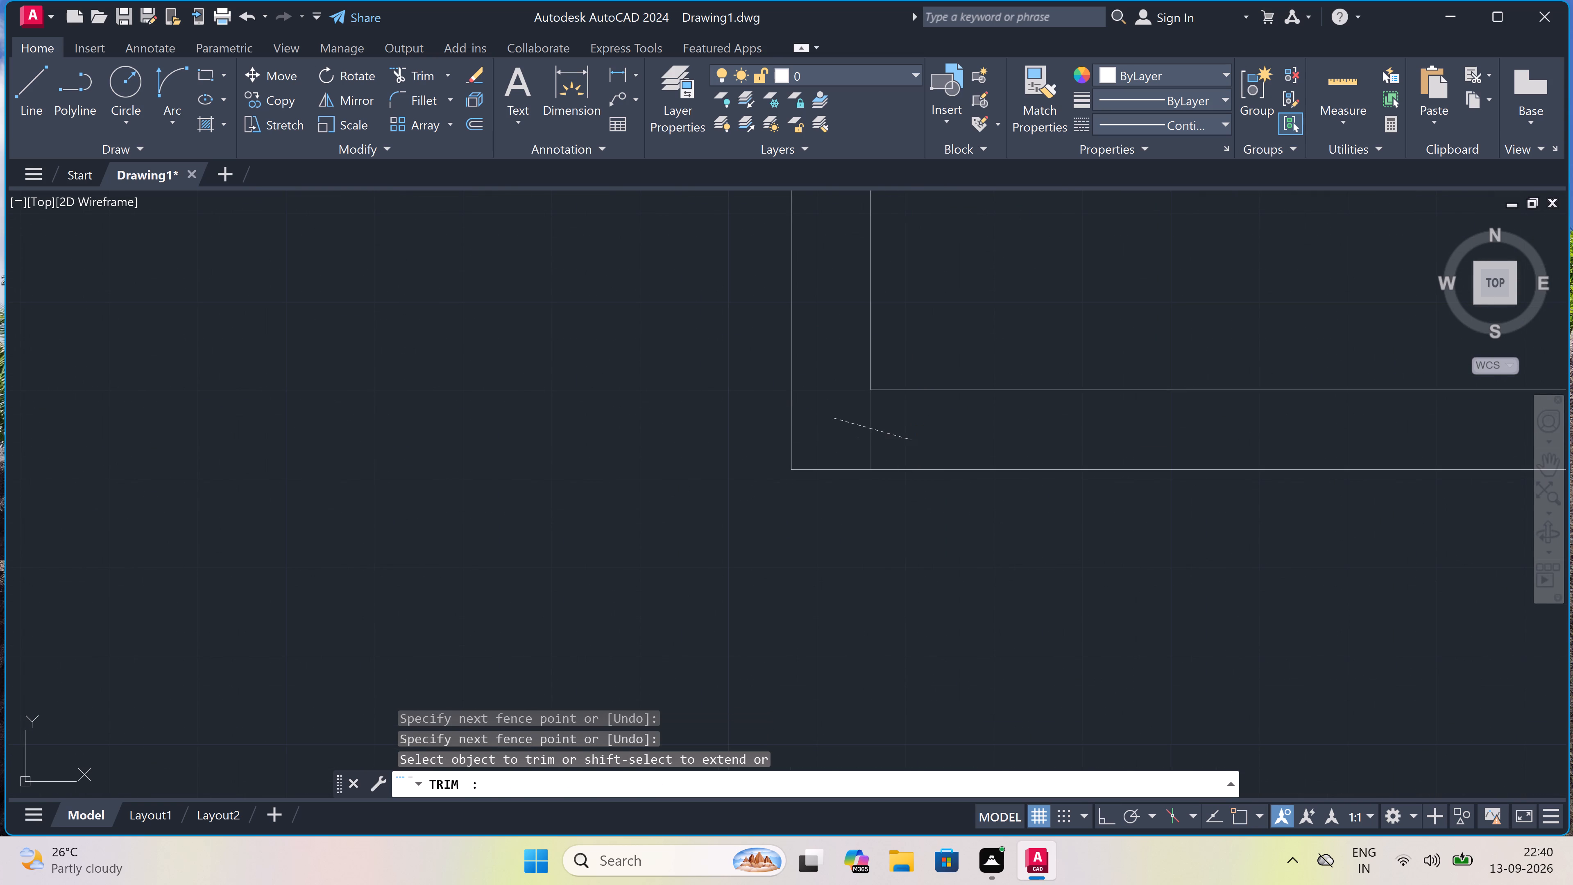
# Trim the crossing wall lines inside the left-hand room's lower-left corner.
pyautogui.scroll(-8, 912, 441)
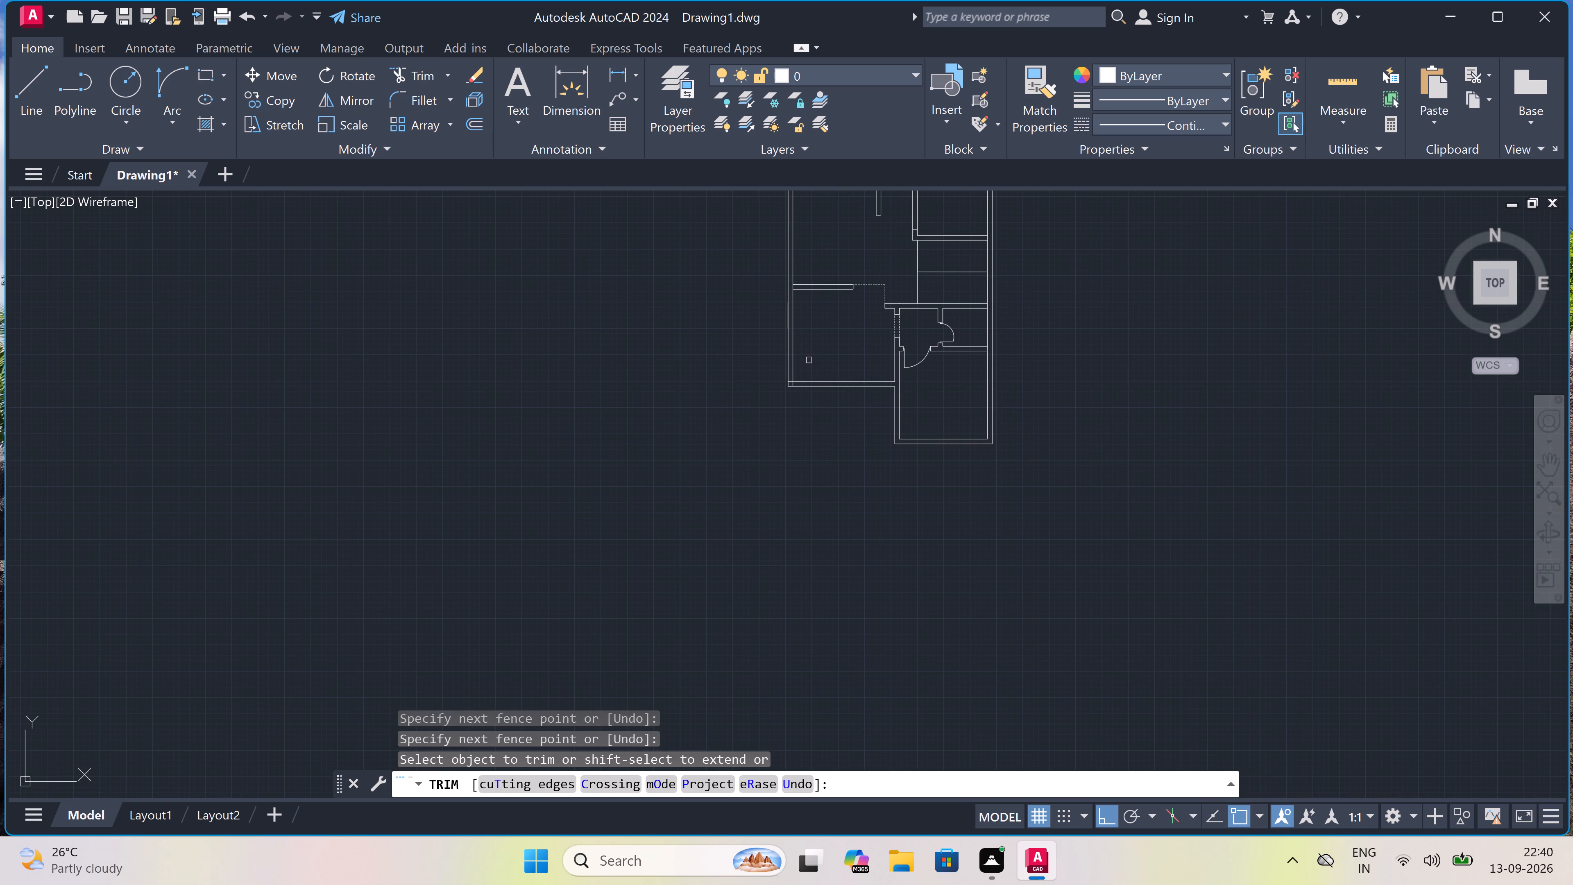
pyautogui.scroll(2, 777, 364)
pyautogui.scroll(4, 815, 408)
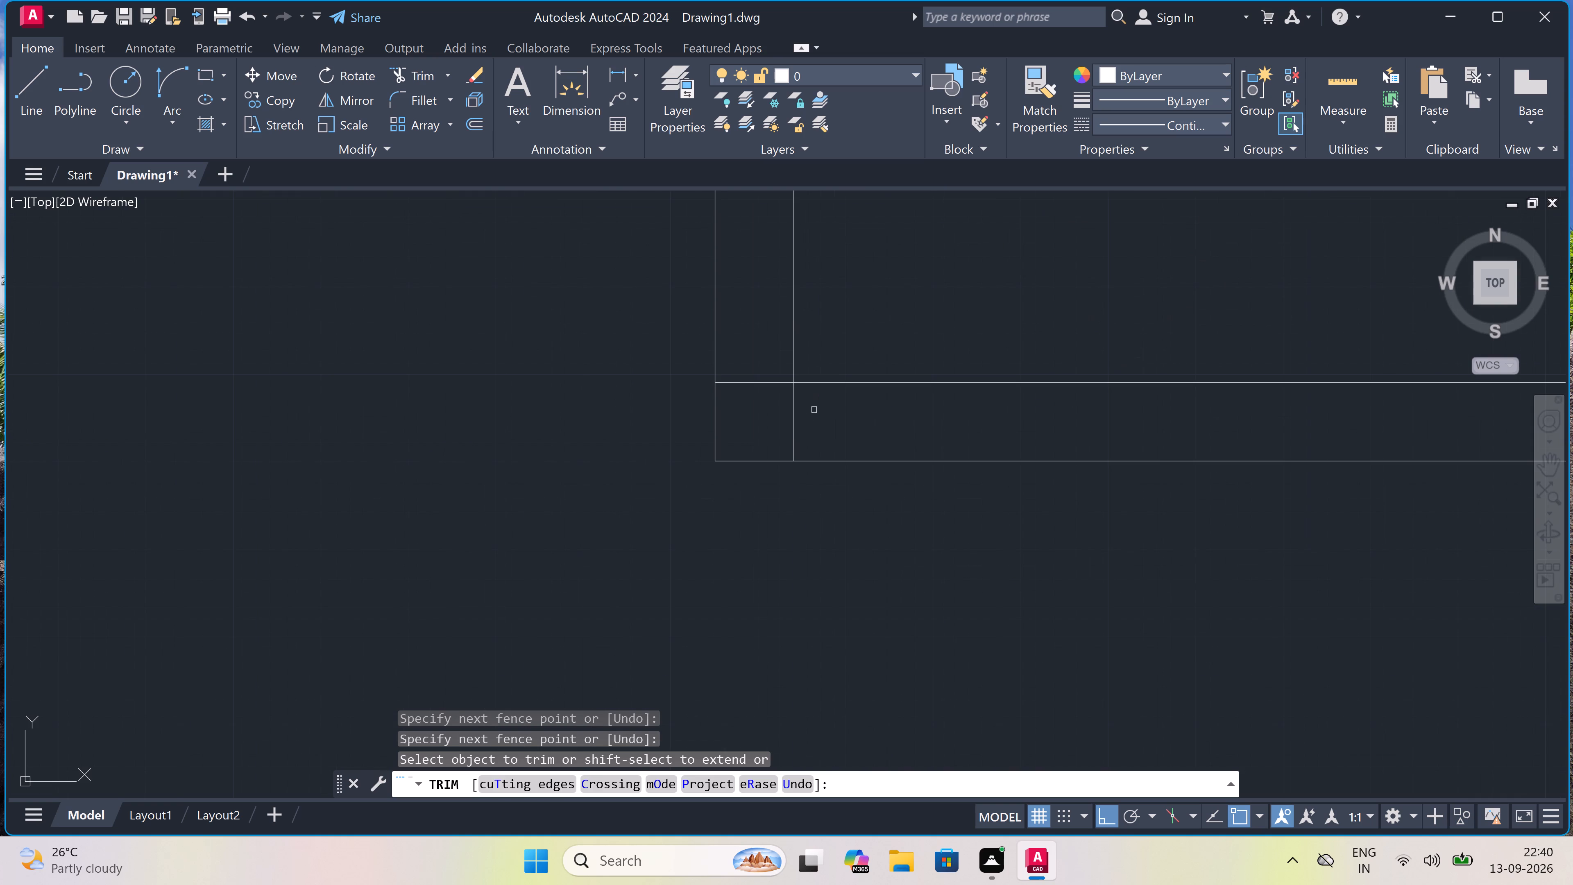
pyautogui.moveTo(814, 410); pyautogui.dragTo(808, 412)
pyautogui.click(796, 412)
pyautogui.click(788, 412)
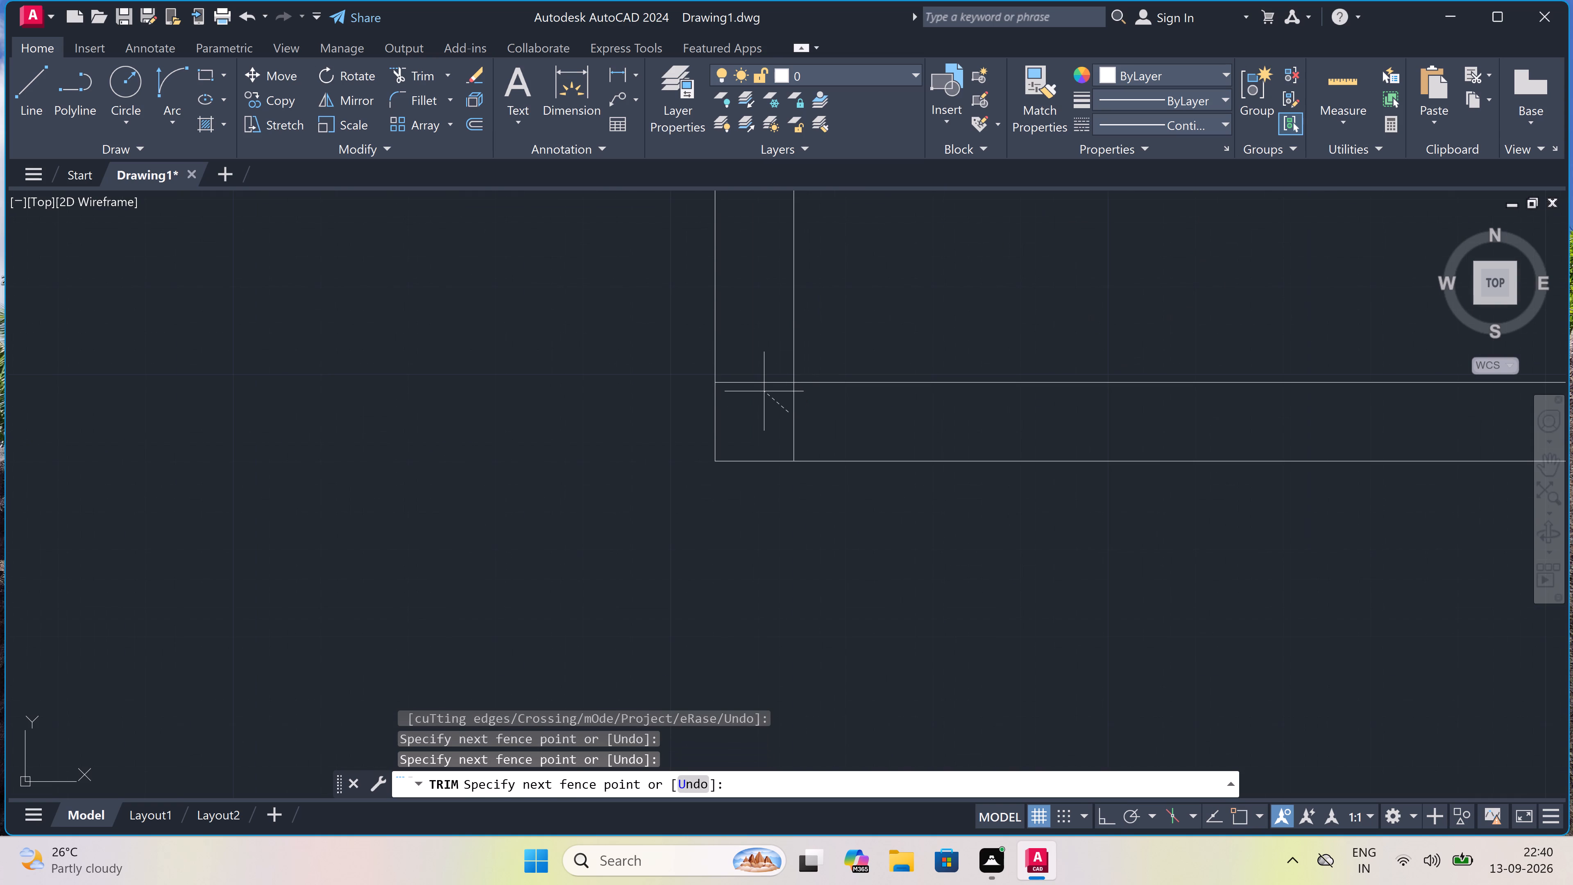
pyautogui.click(750, 352)
pyautogui.moveTo(762, 394); pyautogui.dragTo(775, 404)
pyautogui.click(825, 411)
pyautogui.press('Escape')
# Draw a window in the left outer wall near the plan's upper-left corner: a 2' centre line between two lines crossing the wall.
pyautogui.press('`')
pyautogui.scroll(-3, 572, 417)
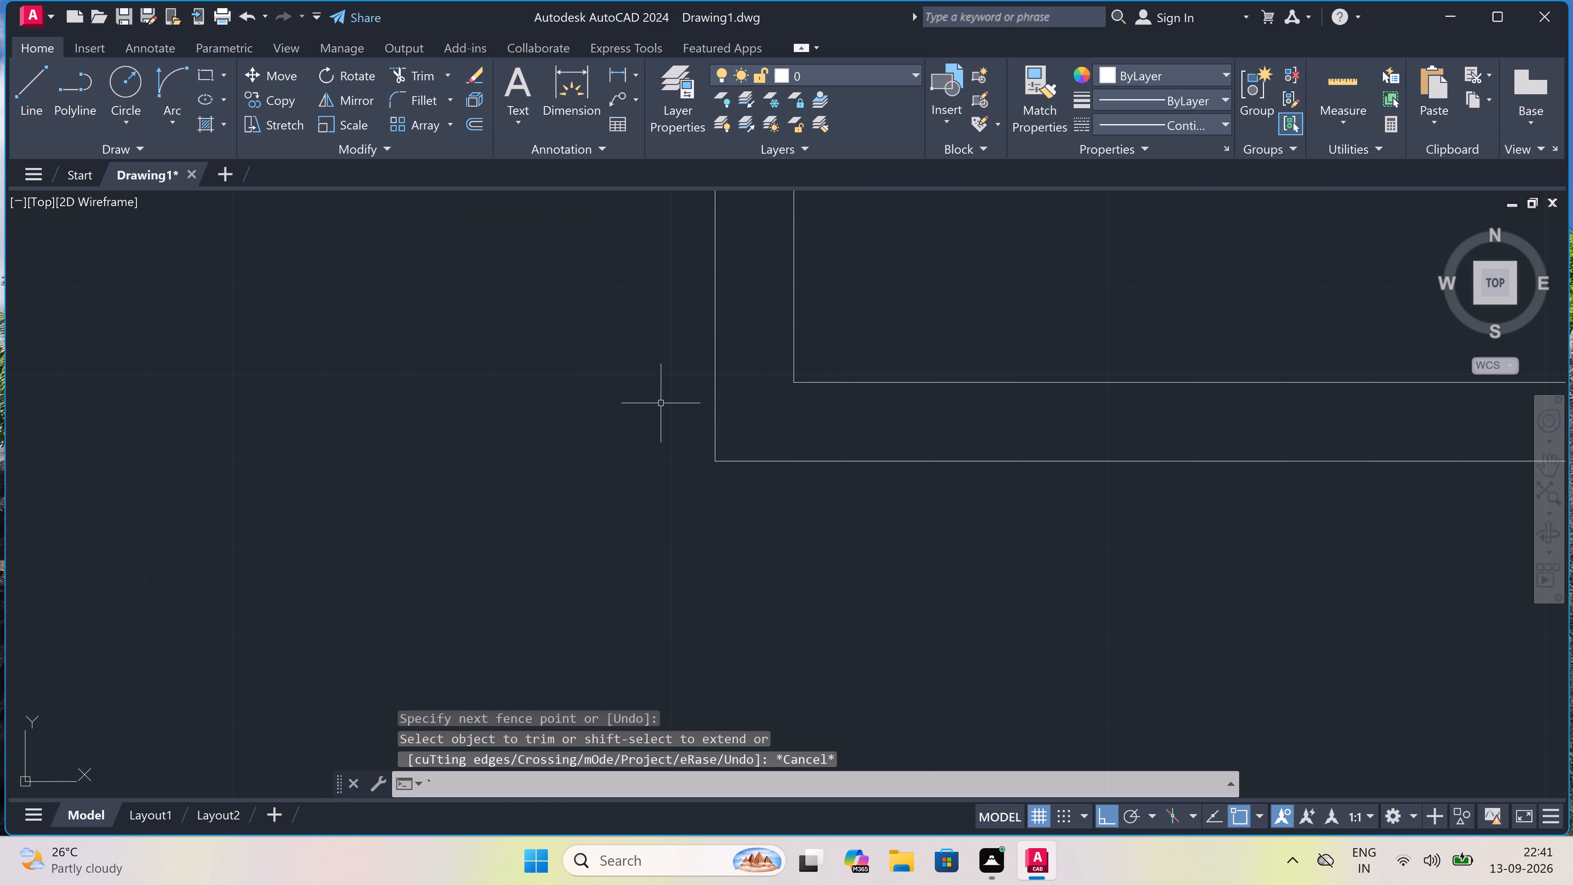
pyautogui.scroll(-4, 564, 417)
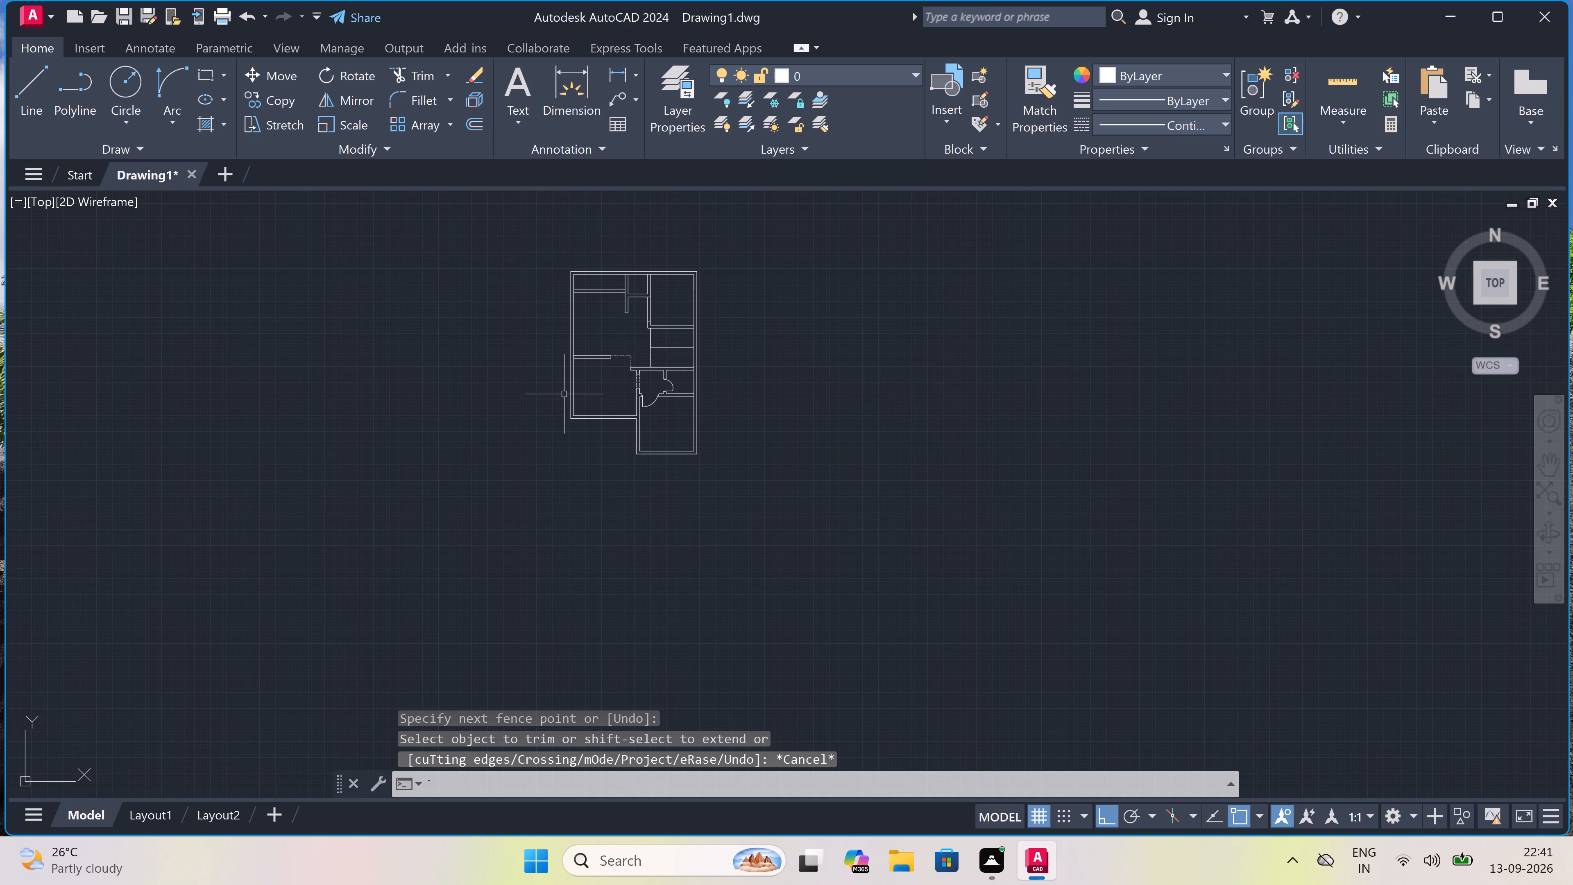
pyautogui.scroll(3, 612, 308)
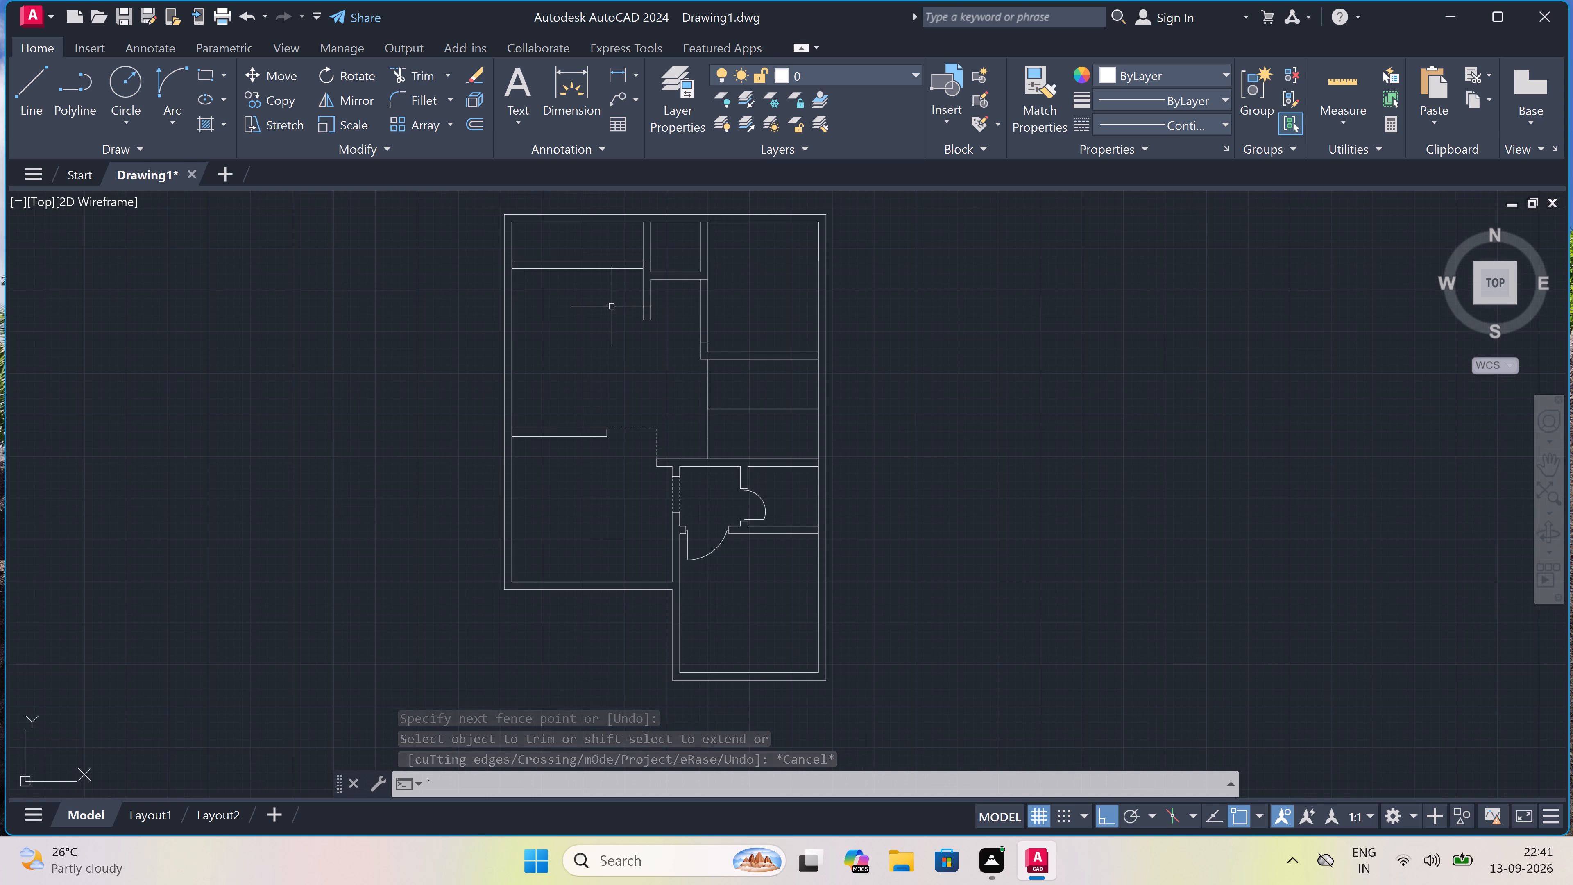
pyautogui.scroll(-2, 610, 279)
pyautogui.scroll(4, 591, 242)
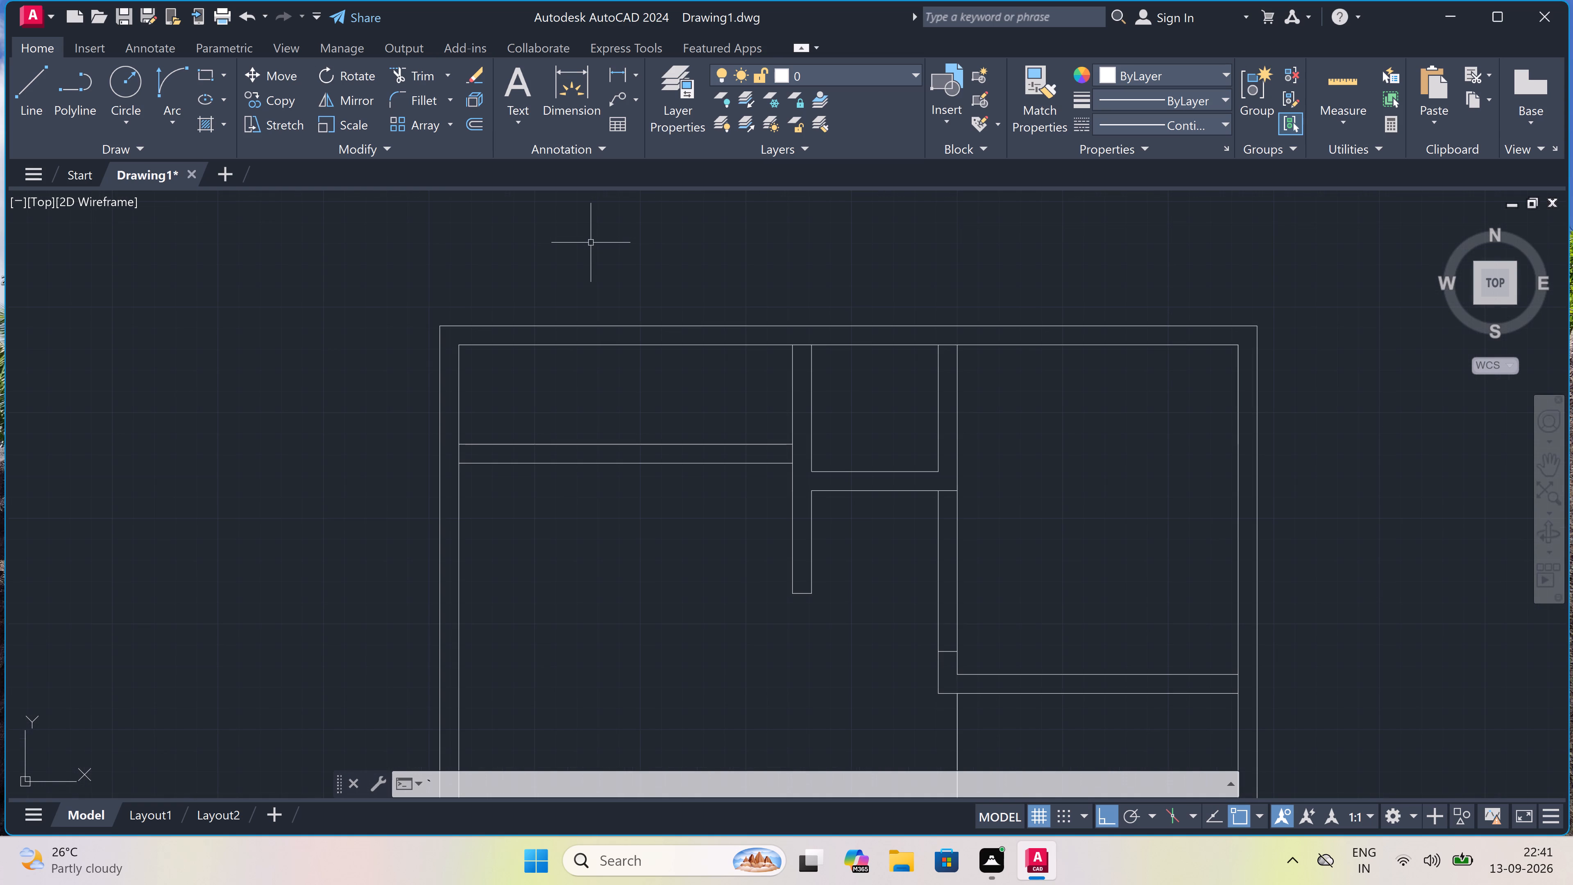
pyautogui.write('l')
pyautogui.press('space')
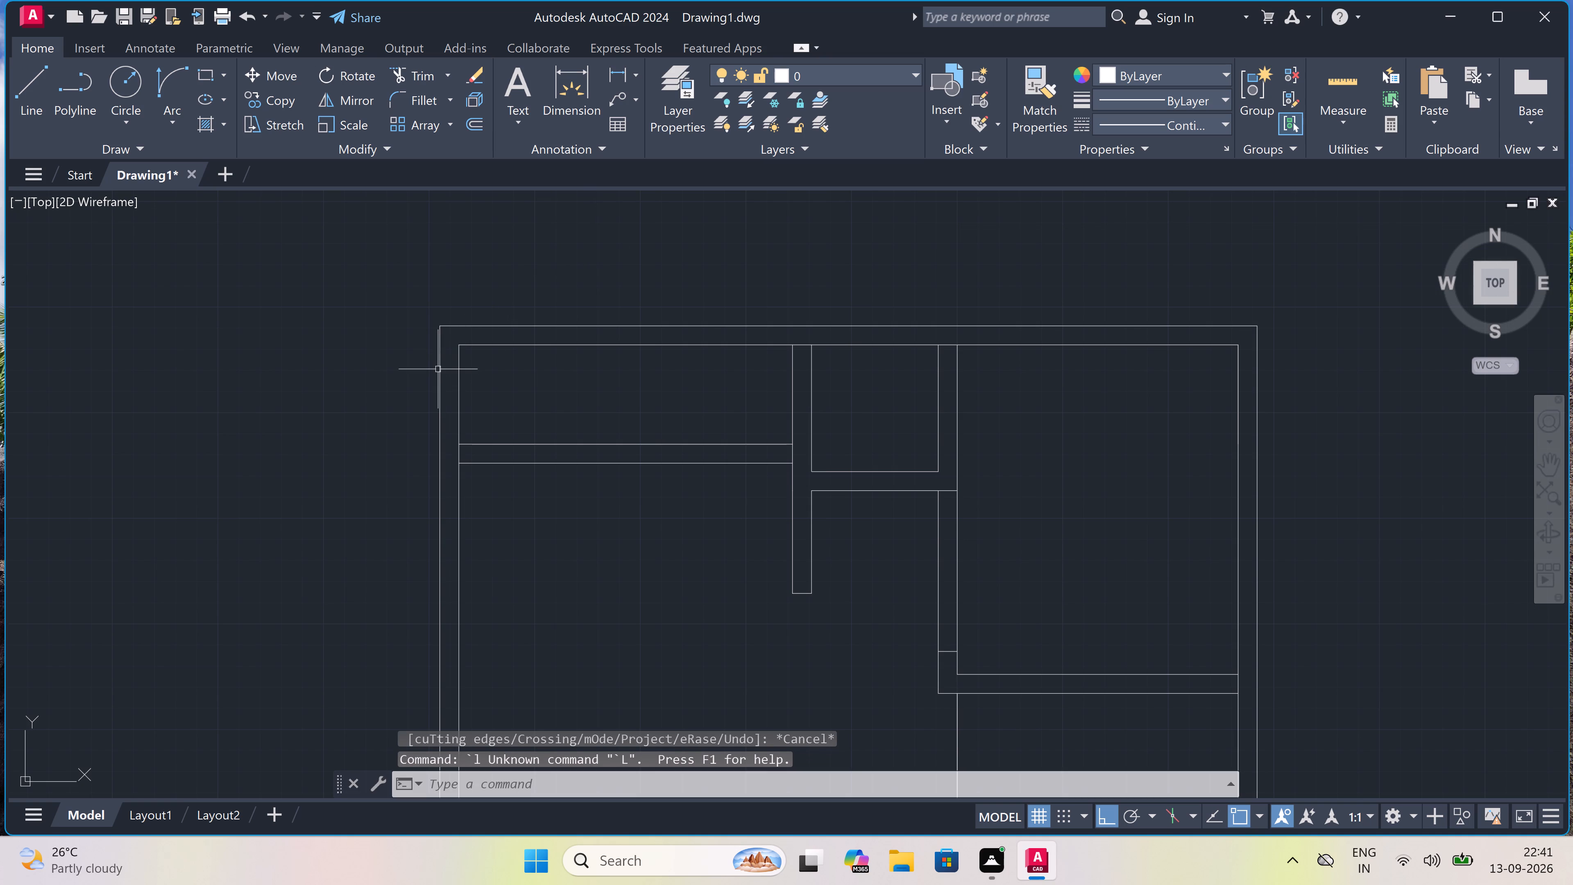
pyautogui.write('l')
pyautogui.press('space')
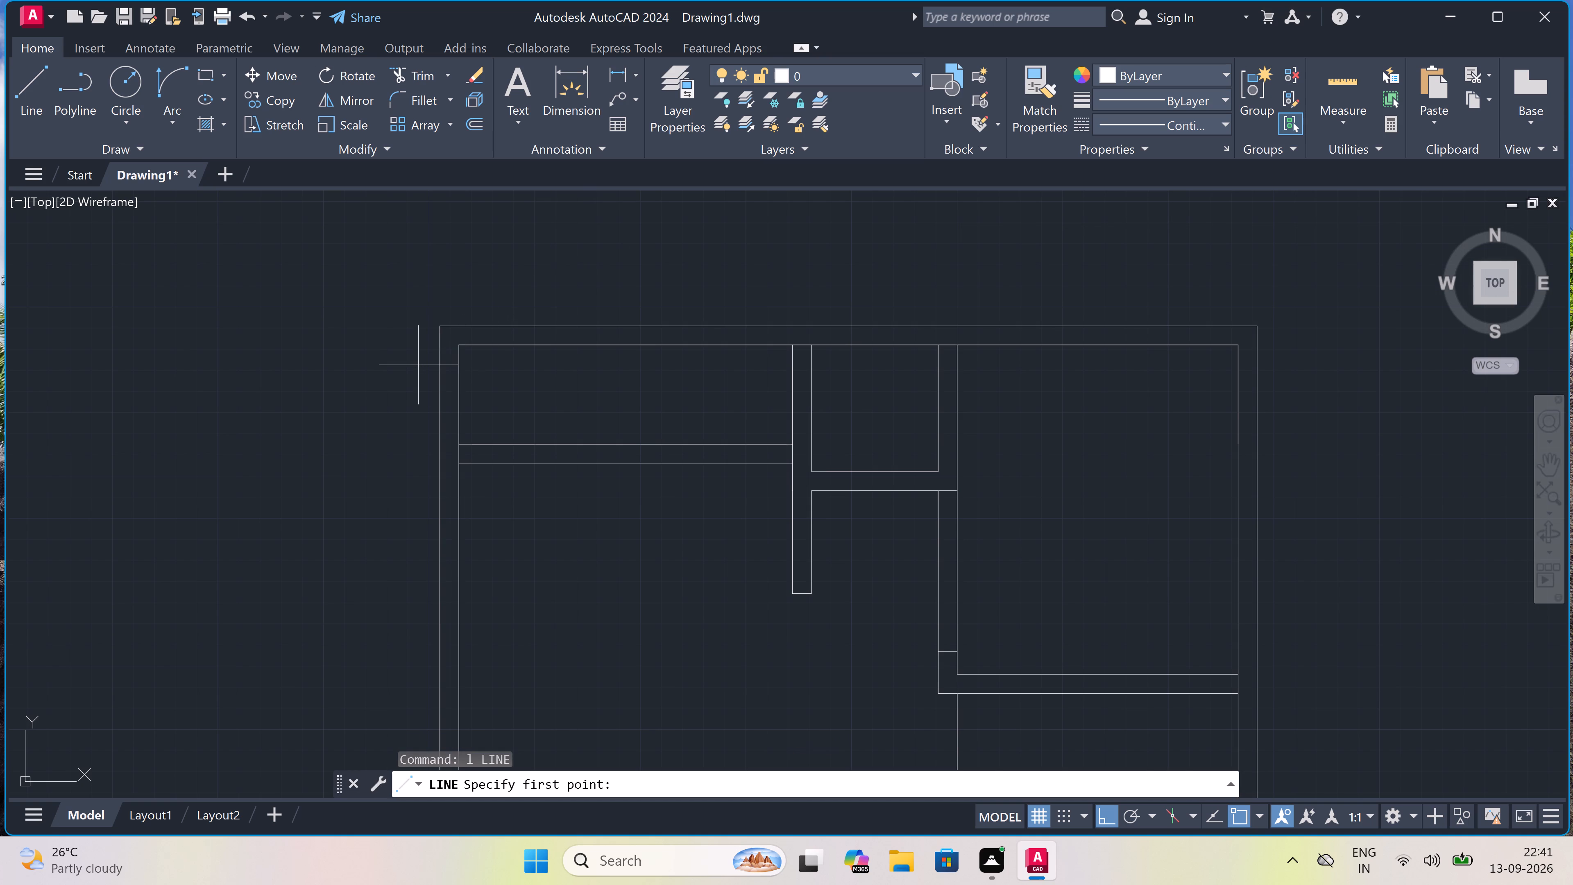
pyautogui.moveTo(442, 364); pyautogui.dragTo(449, 365)
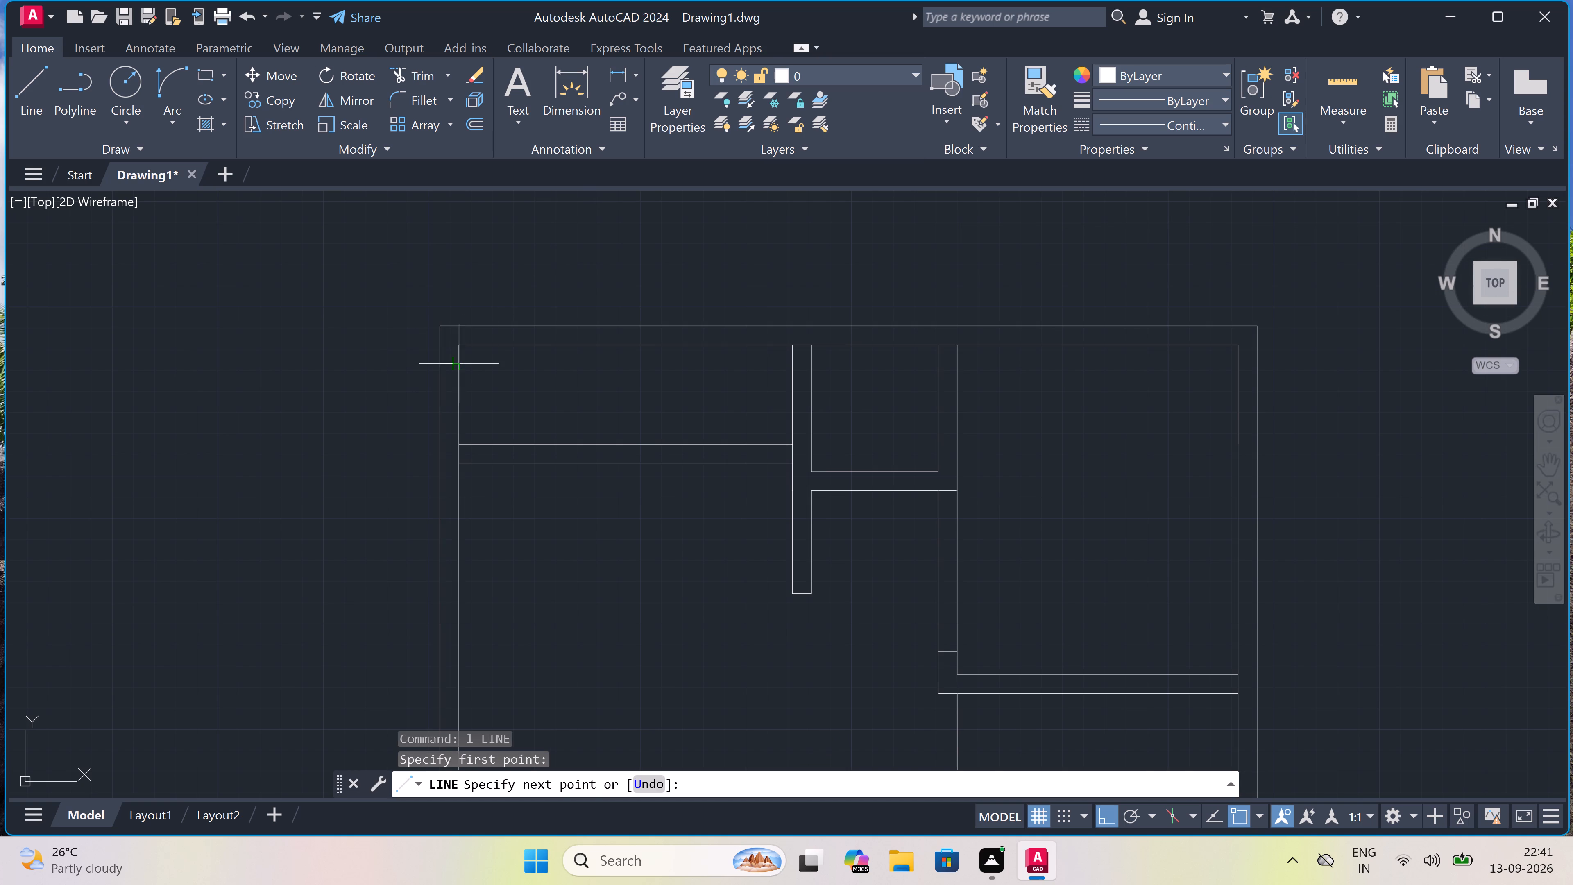
pyautogui.click(456, 366)
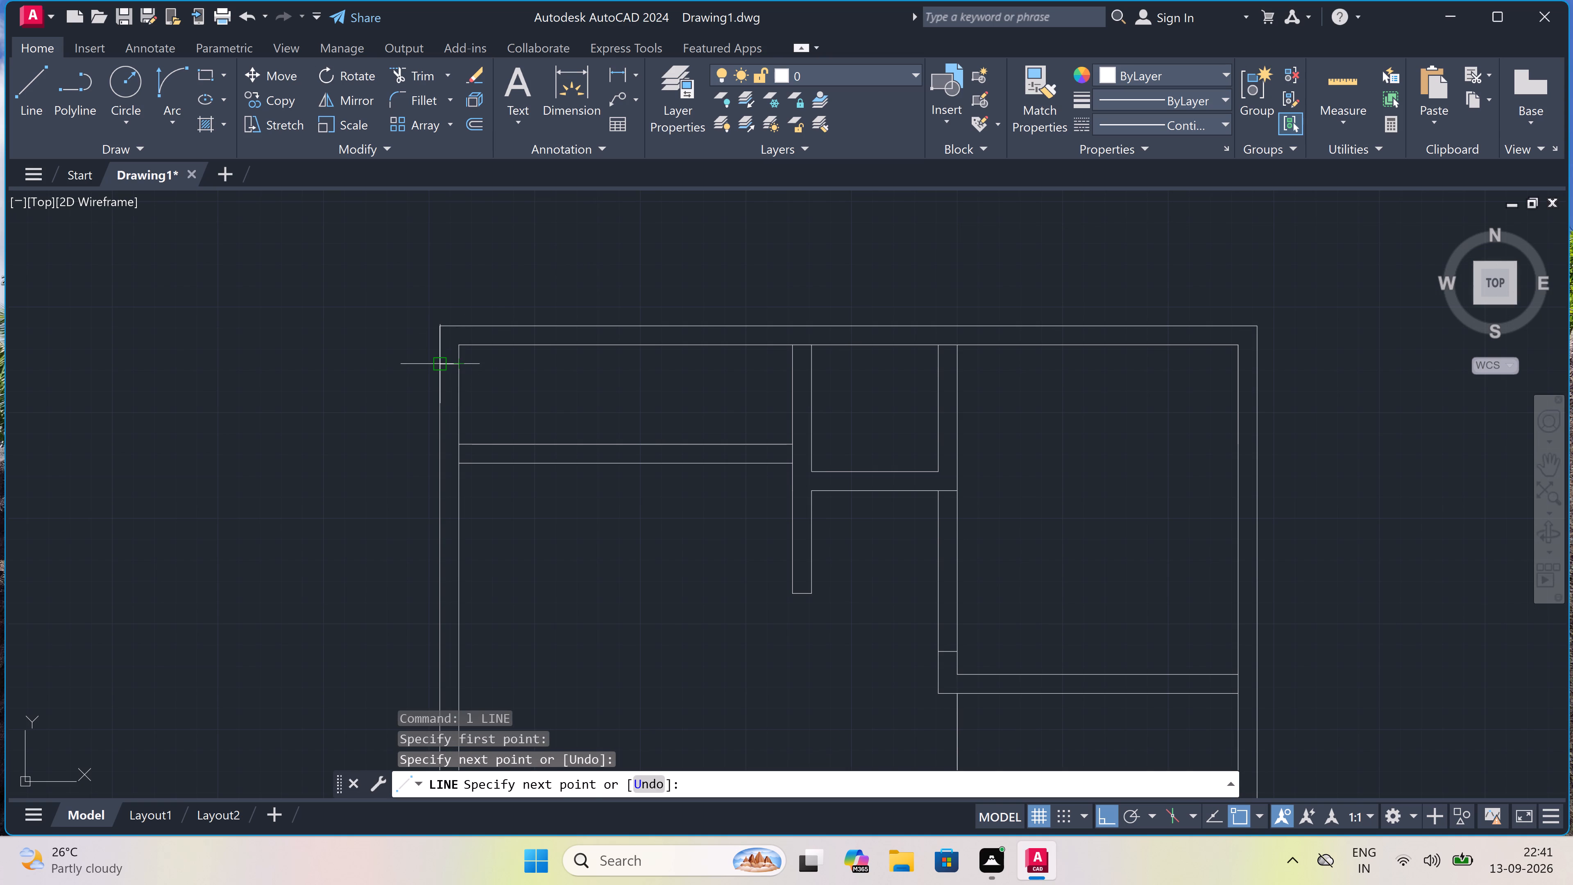
pyautogui.moveTo(451, 360); pyautogui.dragTo(473, 436)
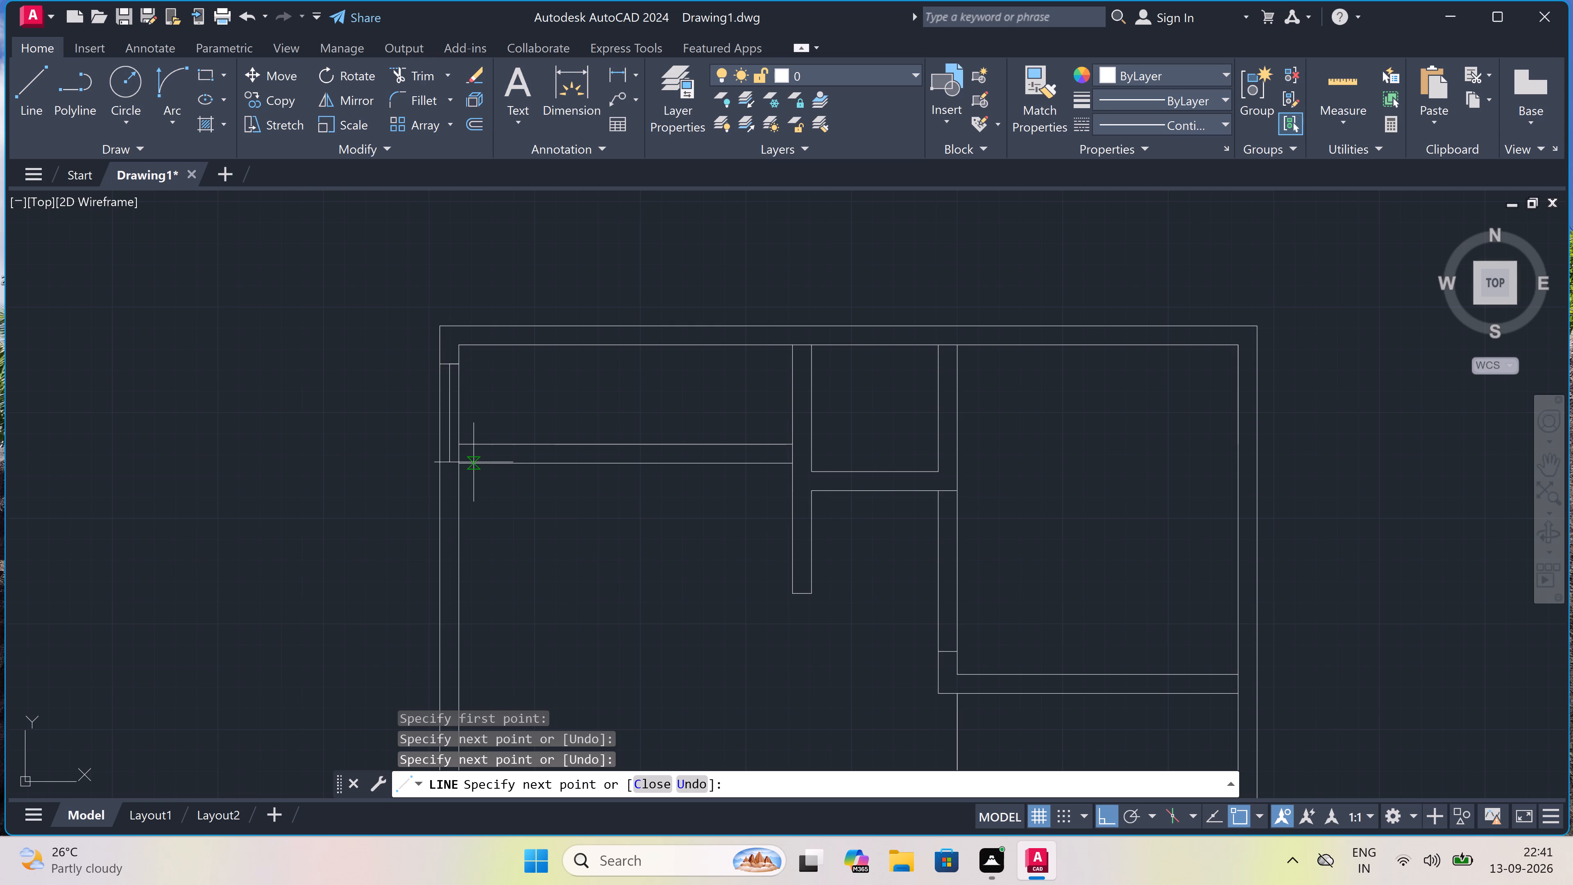
pyautogui.press('2')
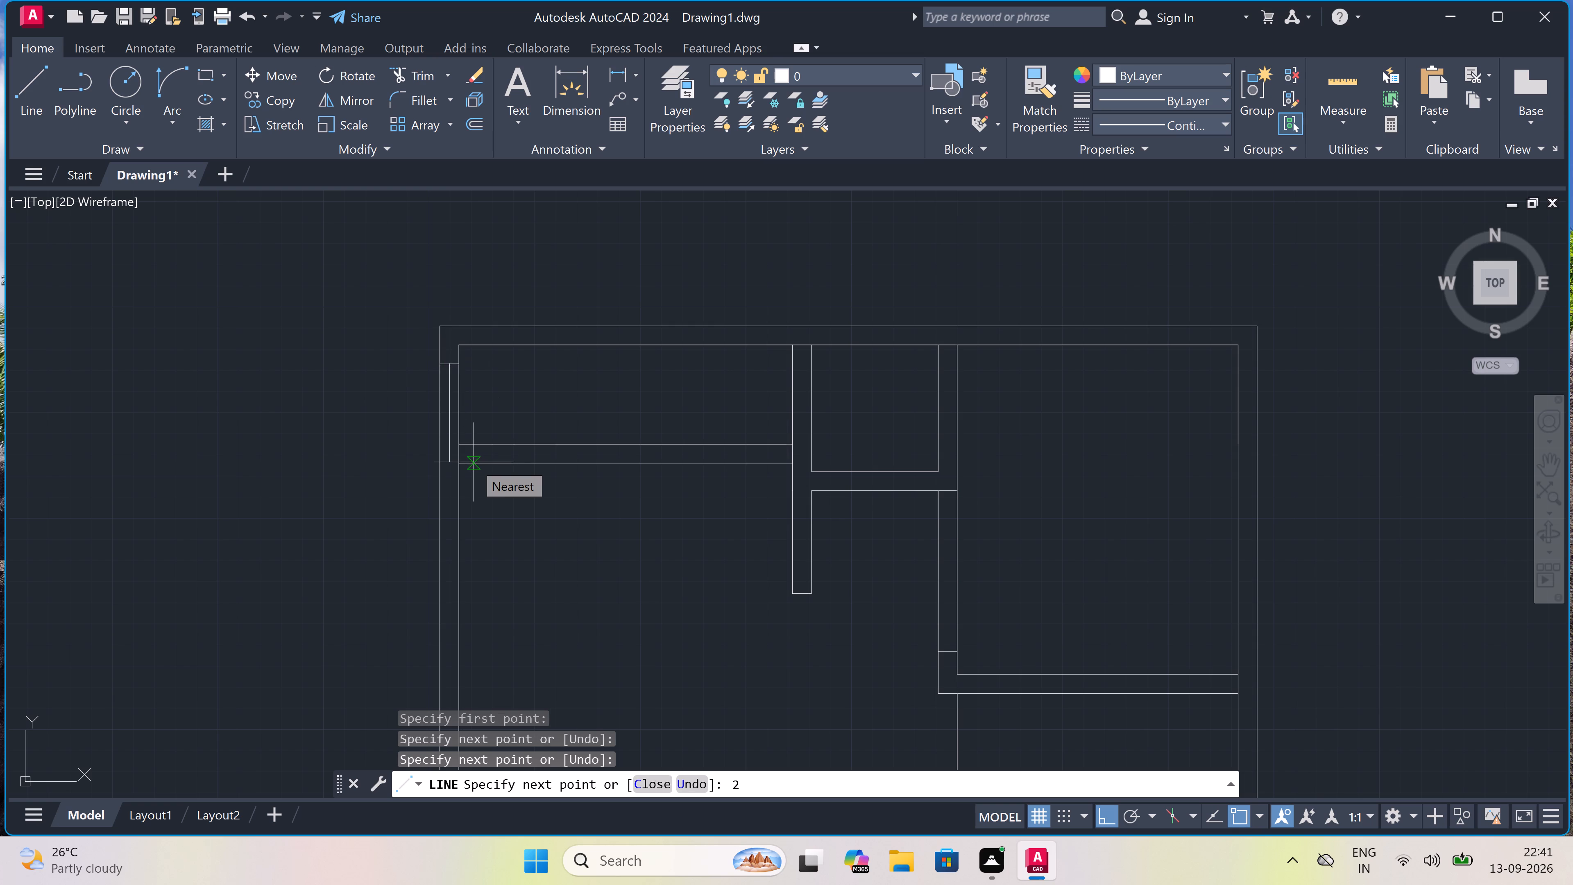
pyautogui.write("'")
pyautogui.press('space')
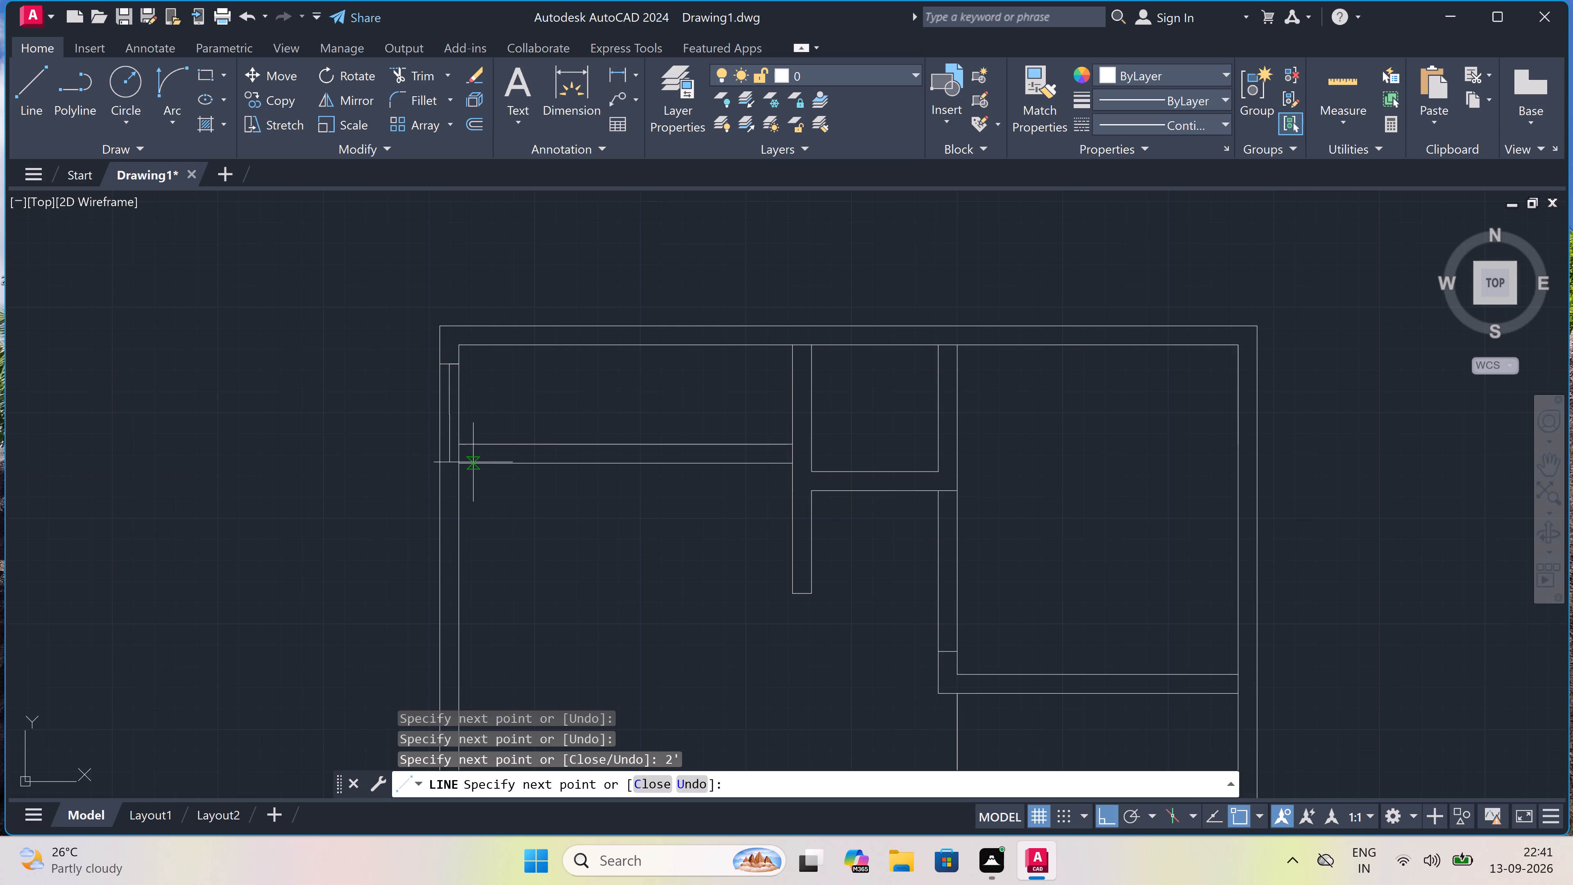
pyautogui.scroll(3, 451, 447)
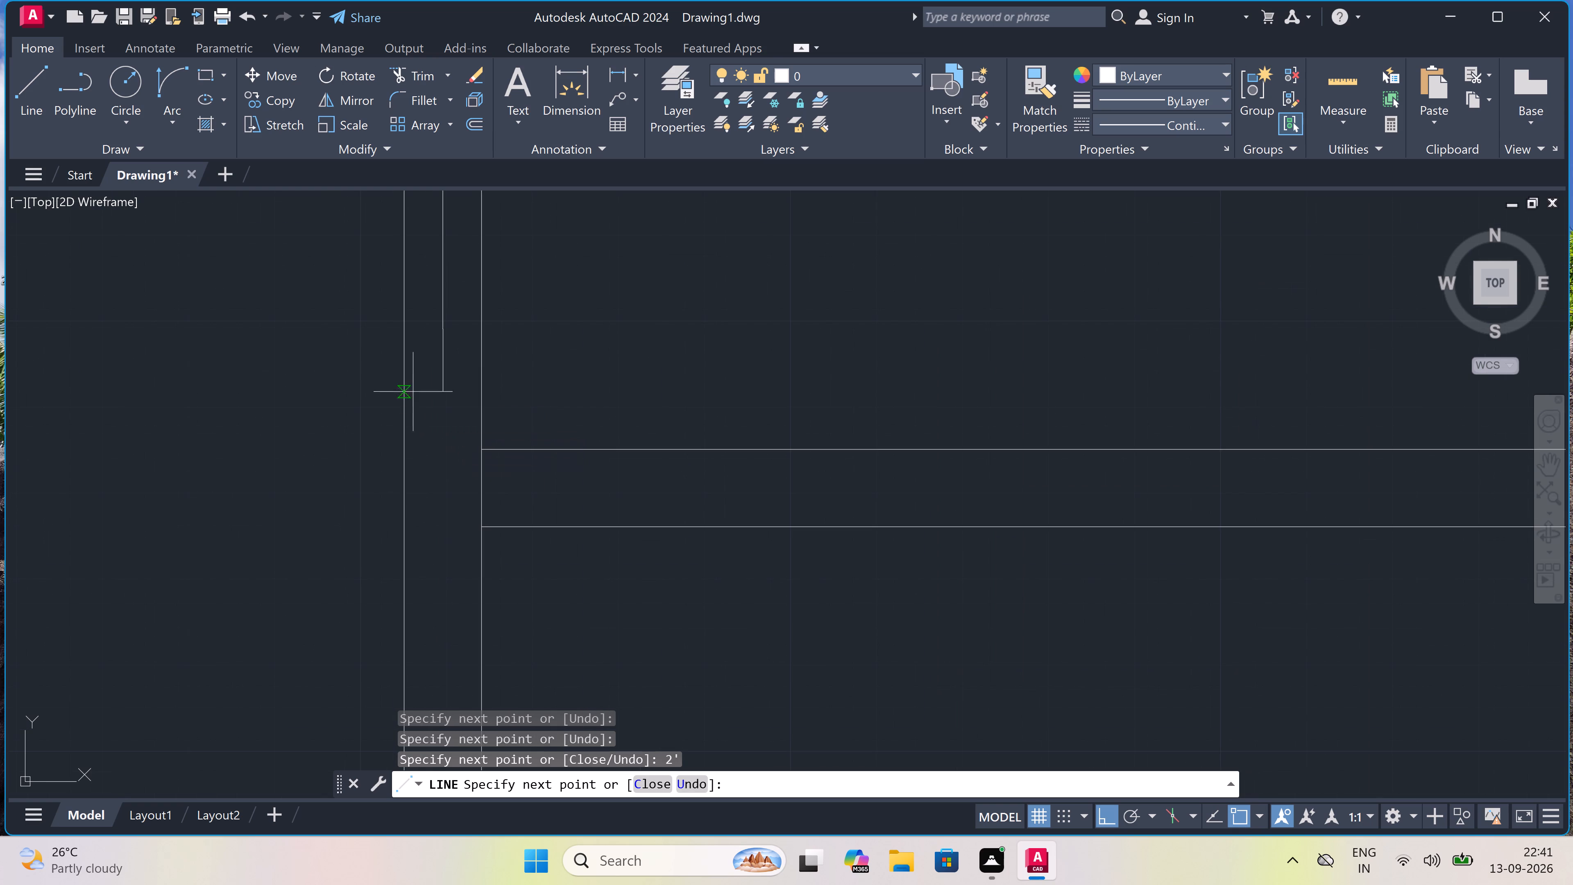
pyautogui.click(403, 329)
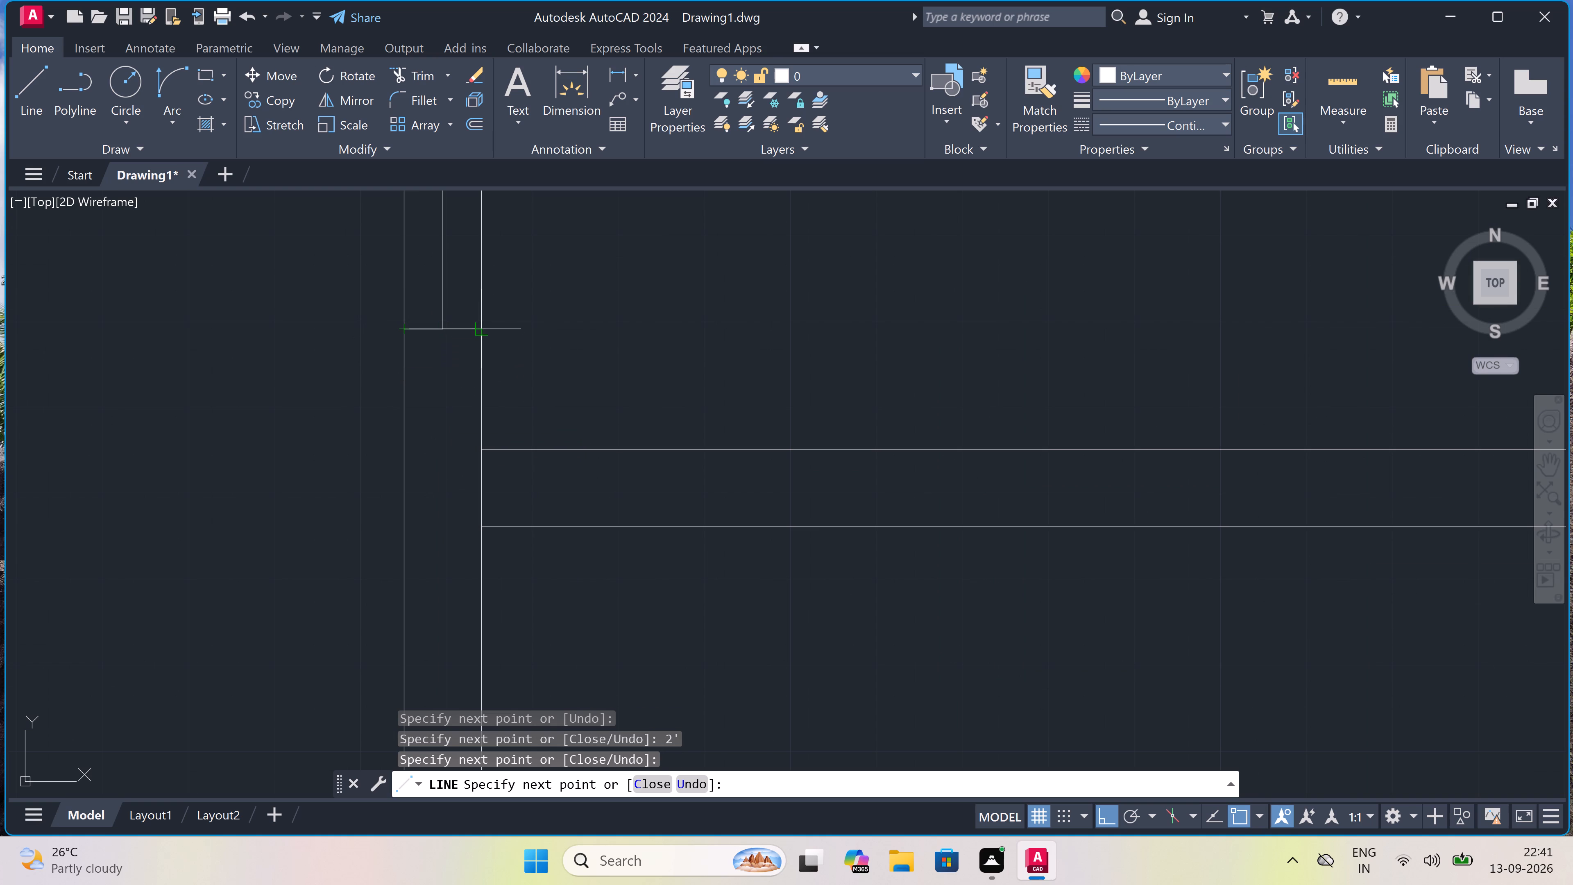
pyautogui.click(478, 326)
pyautogui.press('Escape')
pyautogui.scroll(-5, 465, 332)
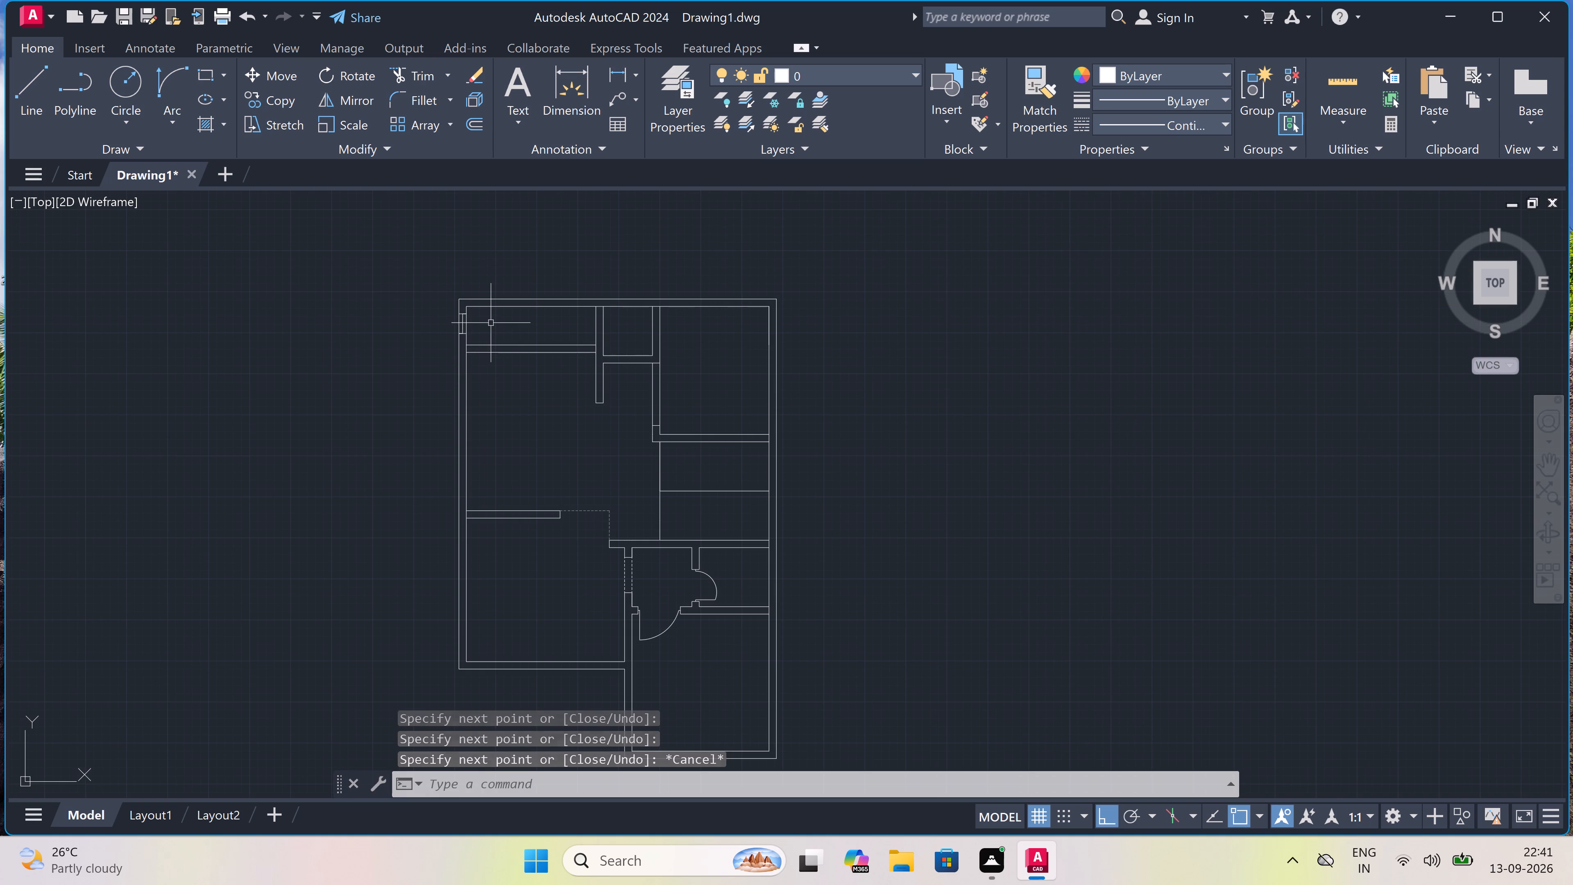
# Draw two lines across the upper-left room's bottom wall, one at its midpoint and one near its right end.
pyautogui.scroll(3, 519, 330)
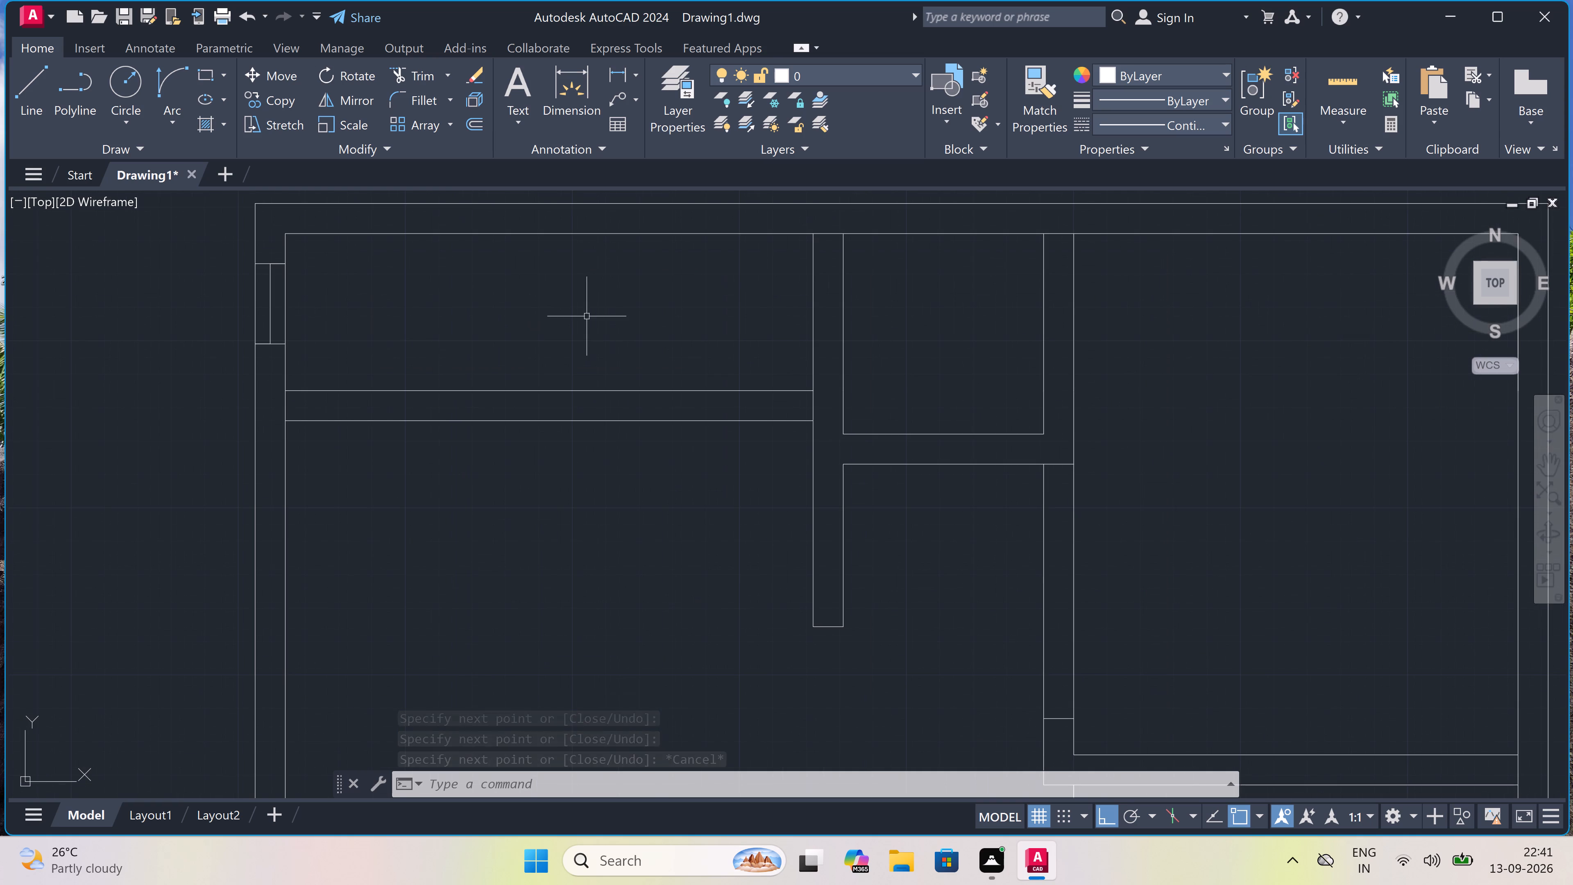
pyautogui.write('l')
pyautogui.press('space')
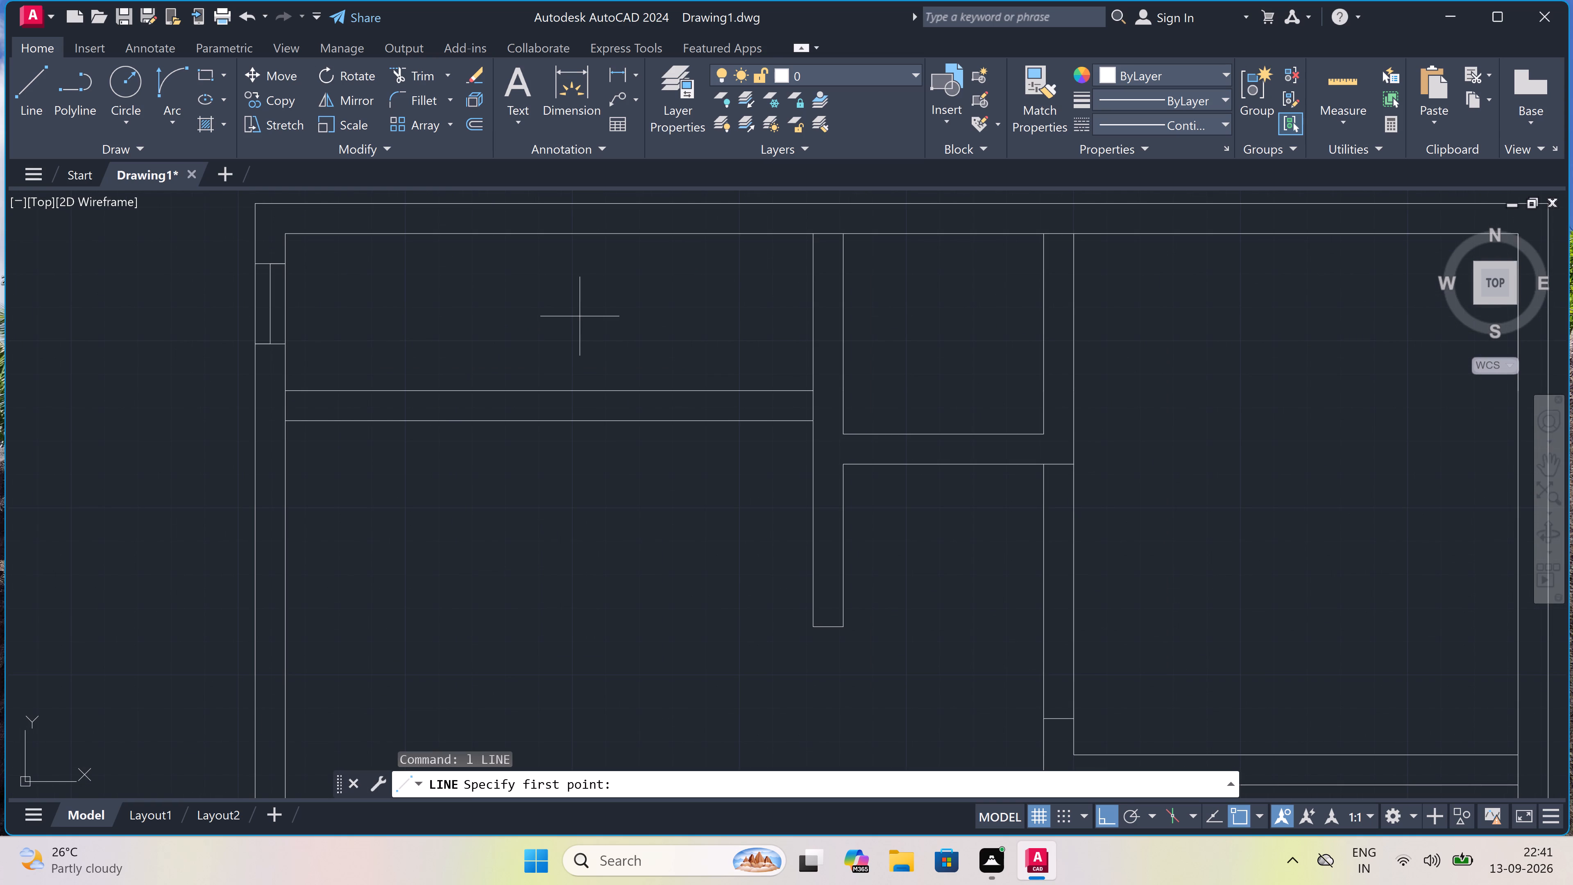
pyautogui.click(547, 392)
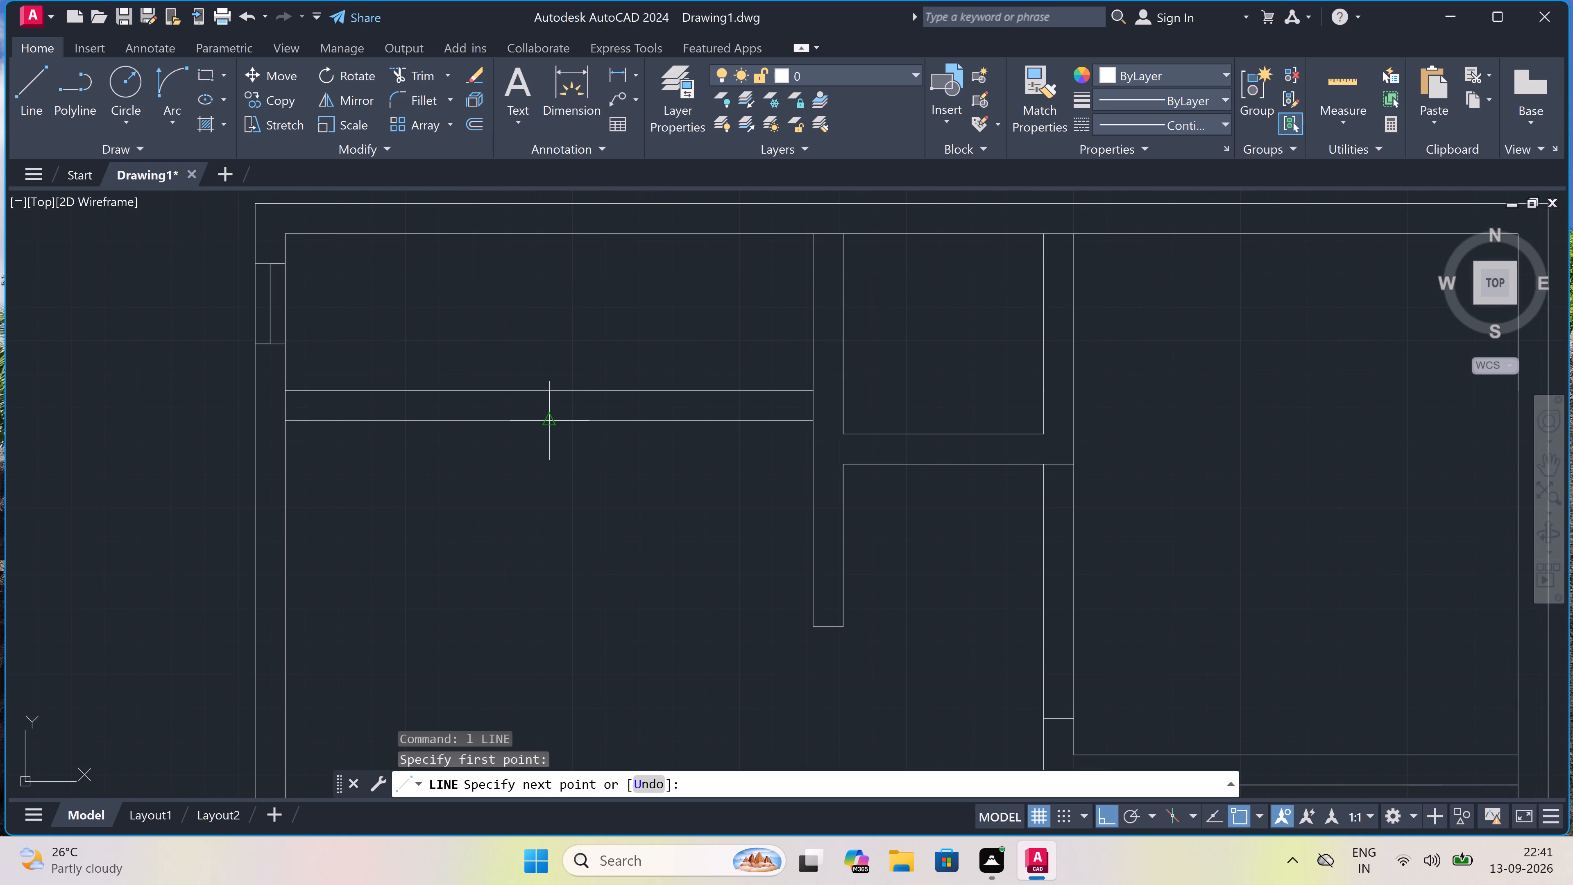
pyautogui.click(548, 424)
pyautogui.press('Escape')
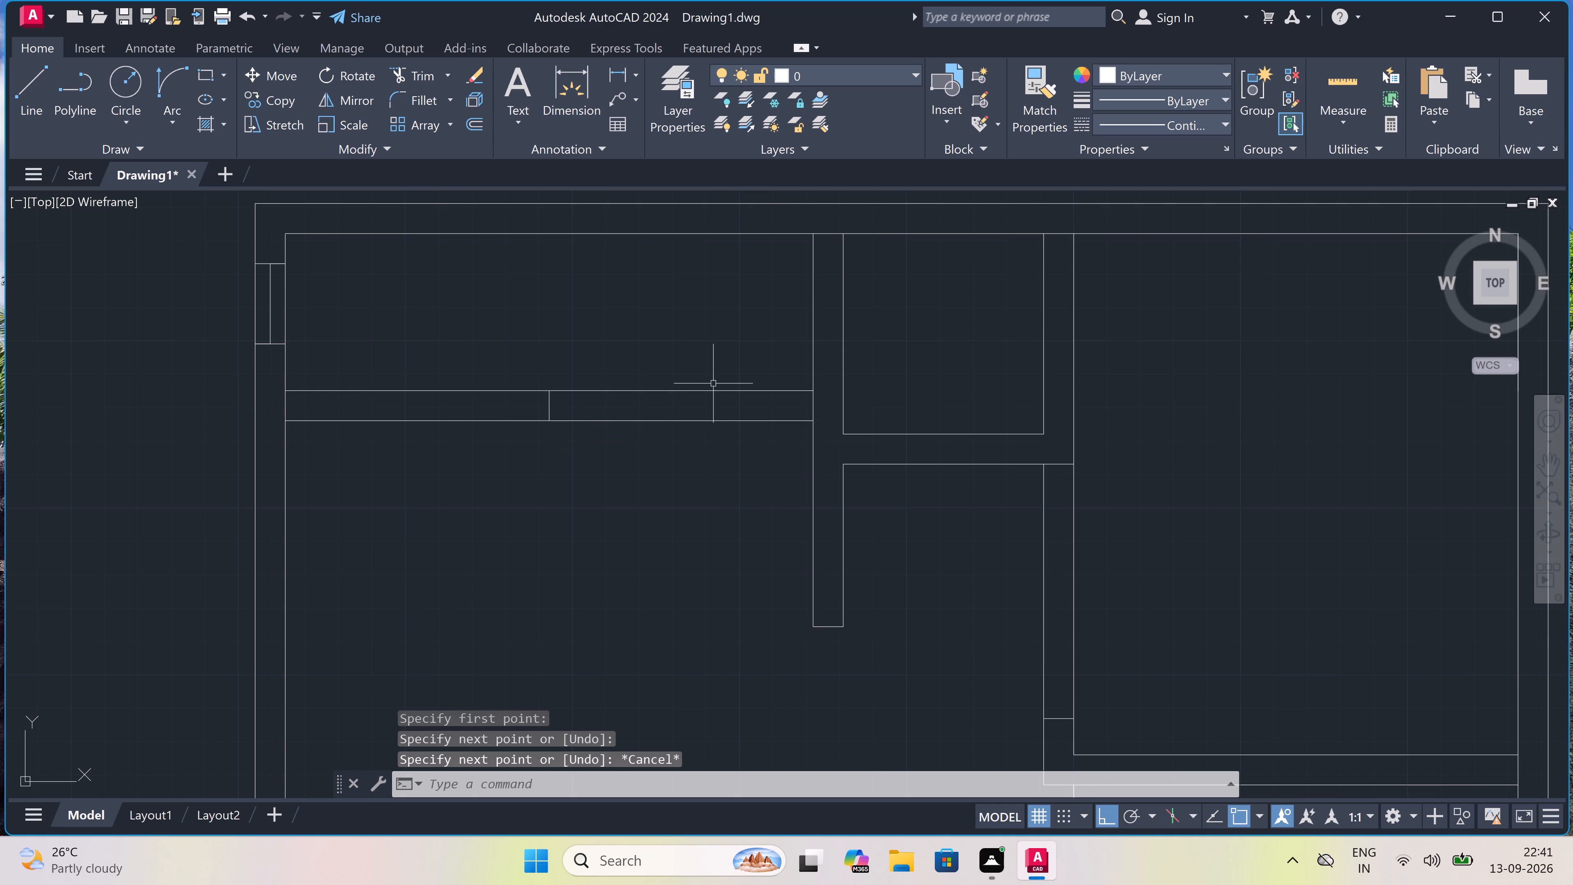
pyautogui.press('space')
pyautogui.moveTo(764, 389); pyautogui.dragTo(764, 395)
pyautogui.click(765, 420)
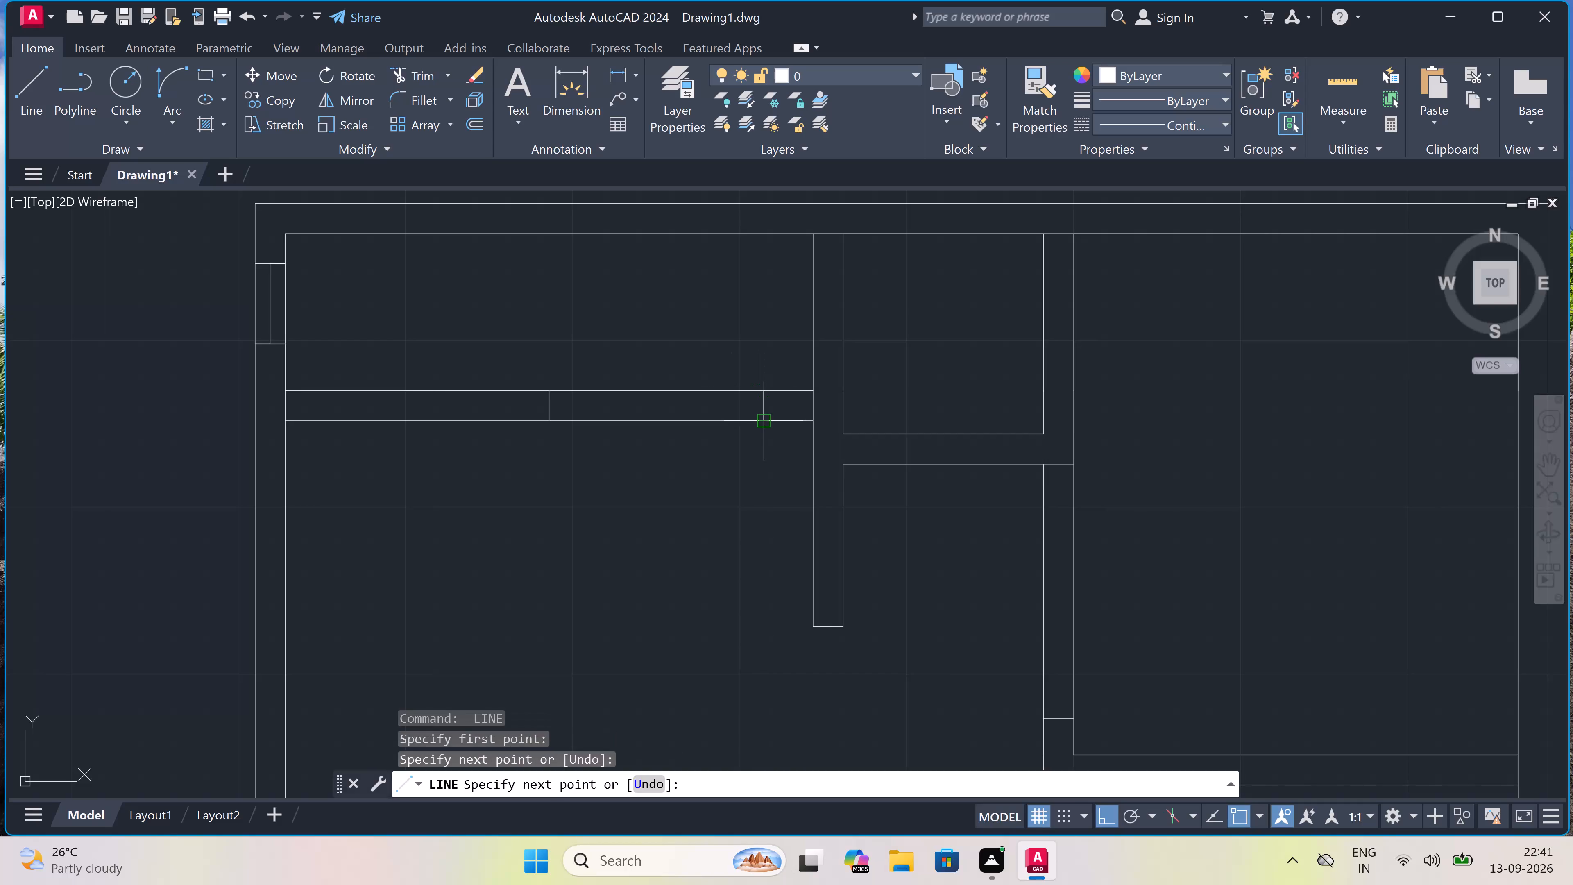
pyautogui.press('Escape')
# Trim both wall lines between the two cross lines in the upper-left room's bottom wall to cut the opening.
pyautogui.press('t')
pyautogui.press('r')
pyautogui.press('space')
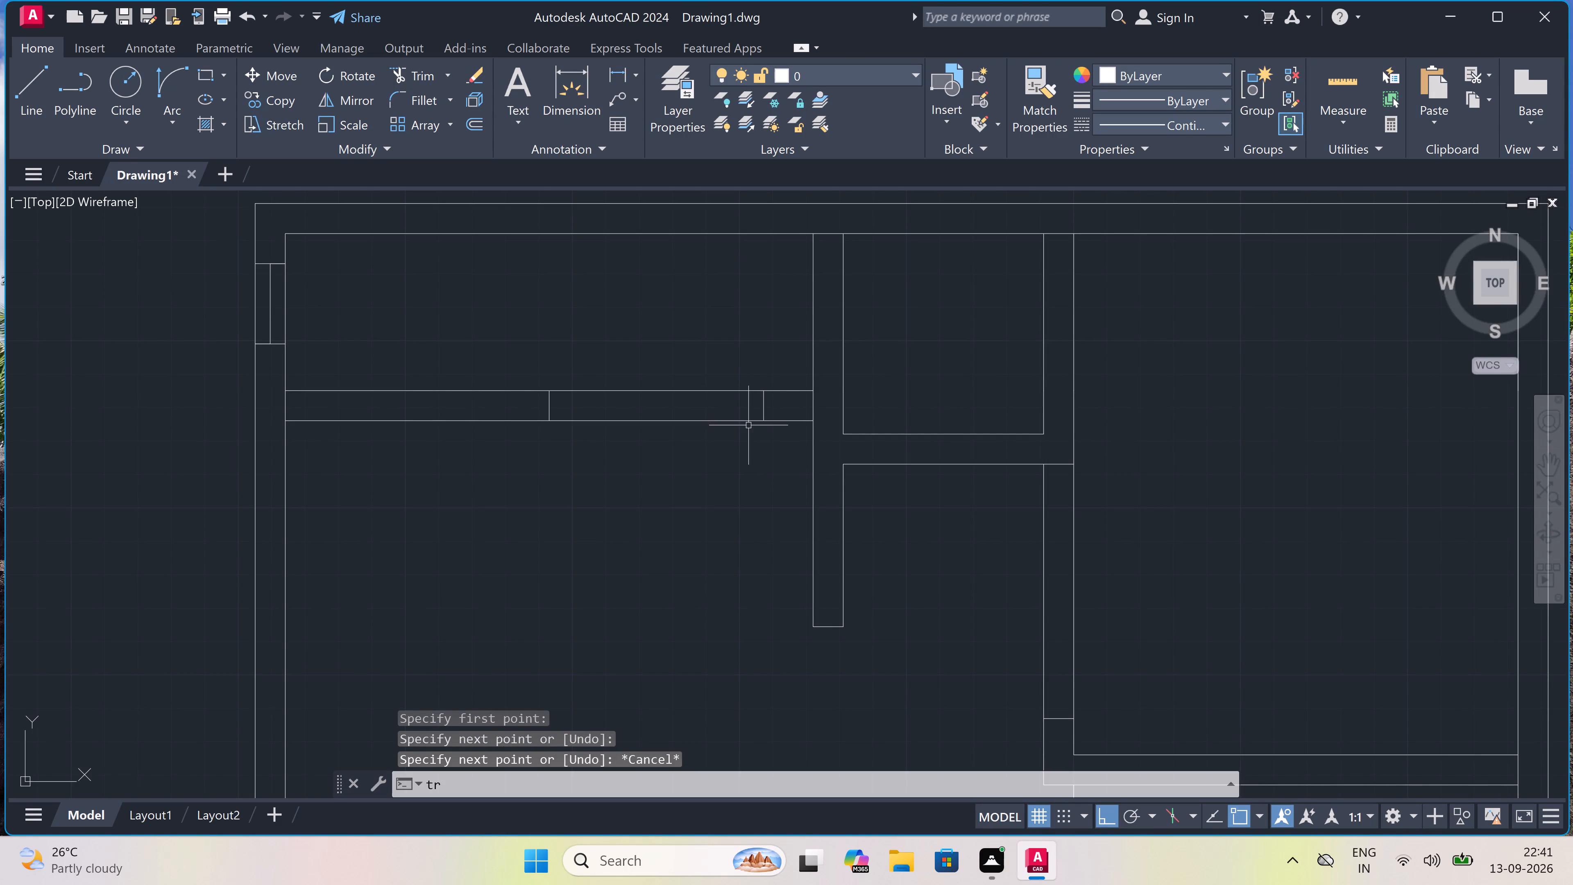
pyautogui.click(694, 470)
pyautogui.click(680, 361)
pyautogui.press('Escape')
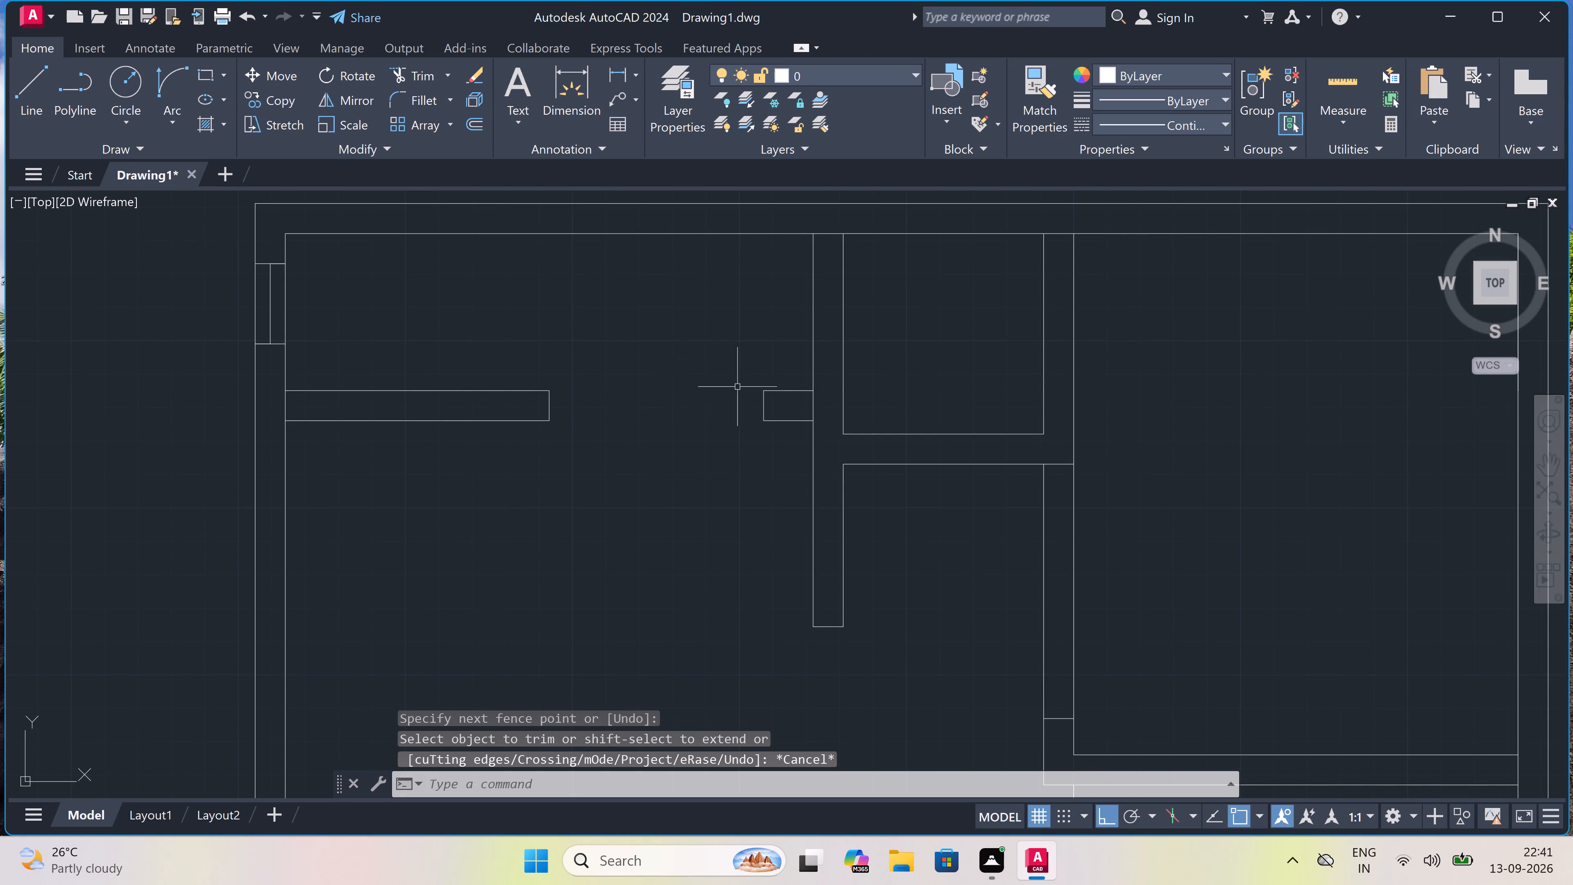
# Trim the vertical wall line where the short wall stub beside the new opening joins the vertical partition.
pyautogui.scroll(4, 792, 399)
pyautogui.press('space')
pyautogui.moveTo(863, 418); pyautogui.dragTo(865, 420)
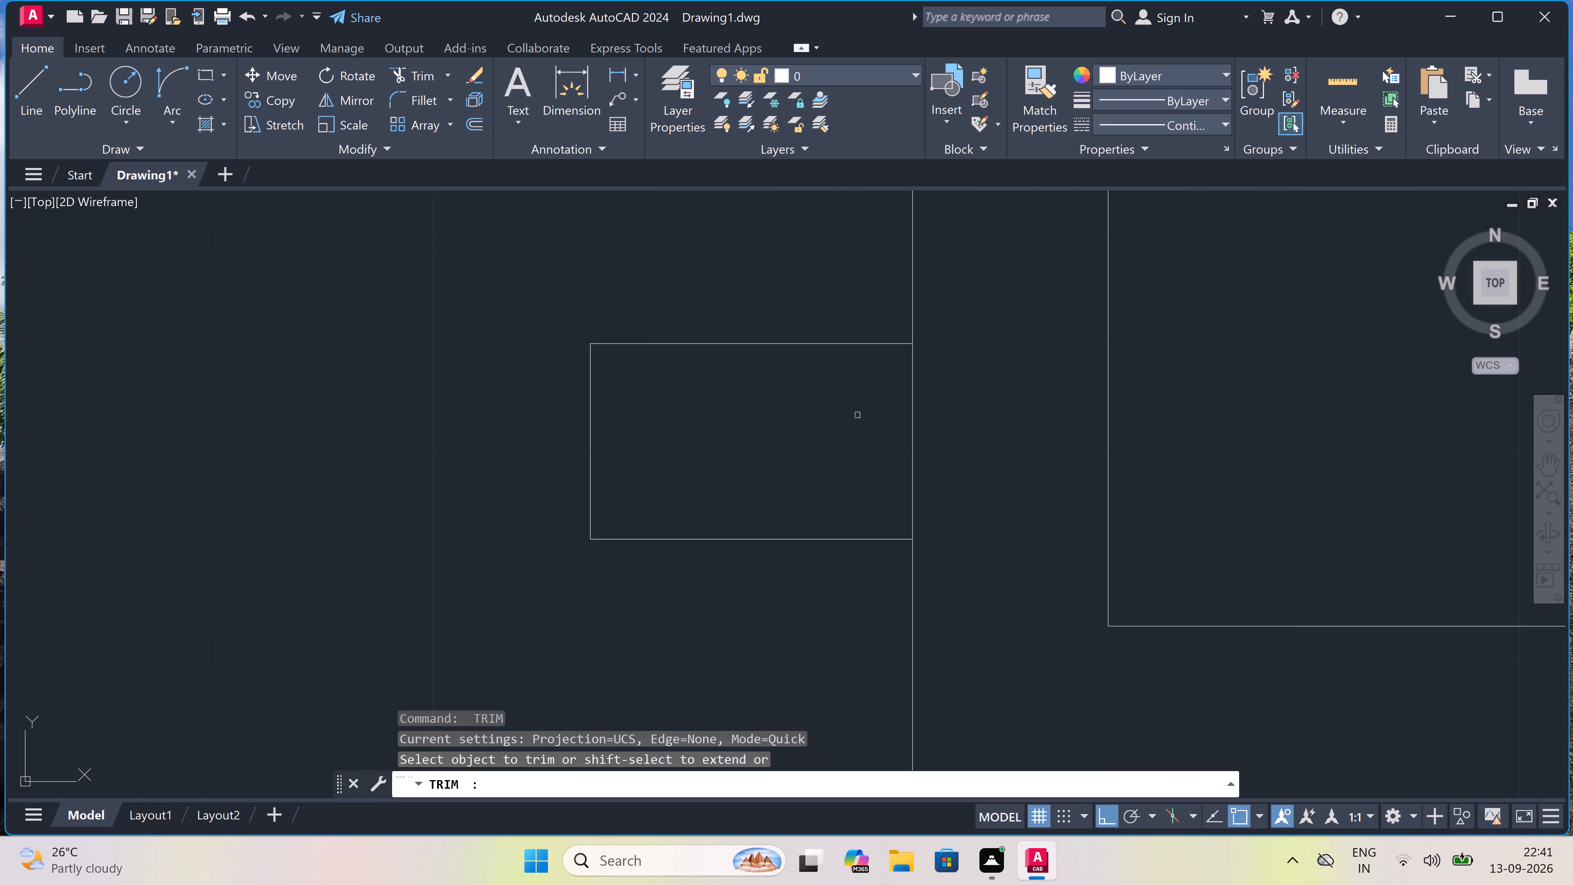
pyautogui.moveTo(865, 420); pyautogui.dragTo(936, 408)
pyautogui.click(981, 401)
pyautogui.press('Escape')
# Draw a window in the top outer wall above the small middle room: a 2' centre line between two lines crossing the wall.
pyautogui.scroll(-2, 688, 430)
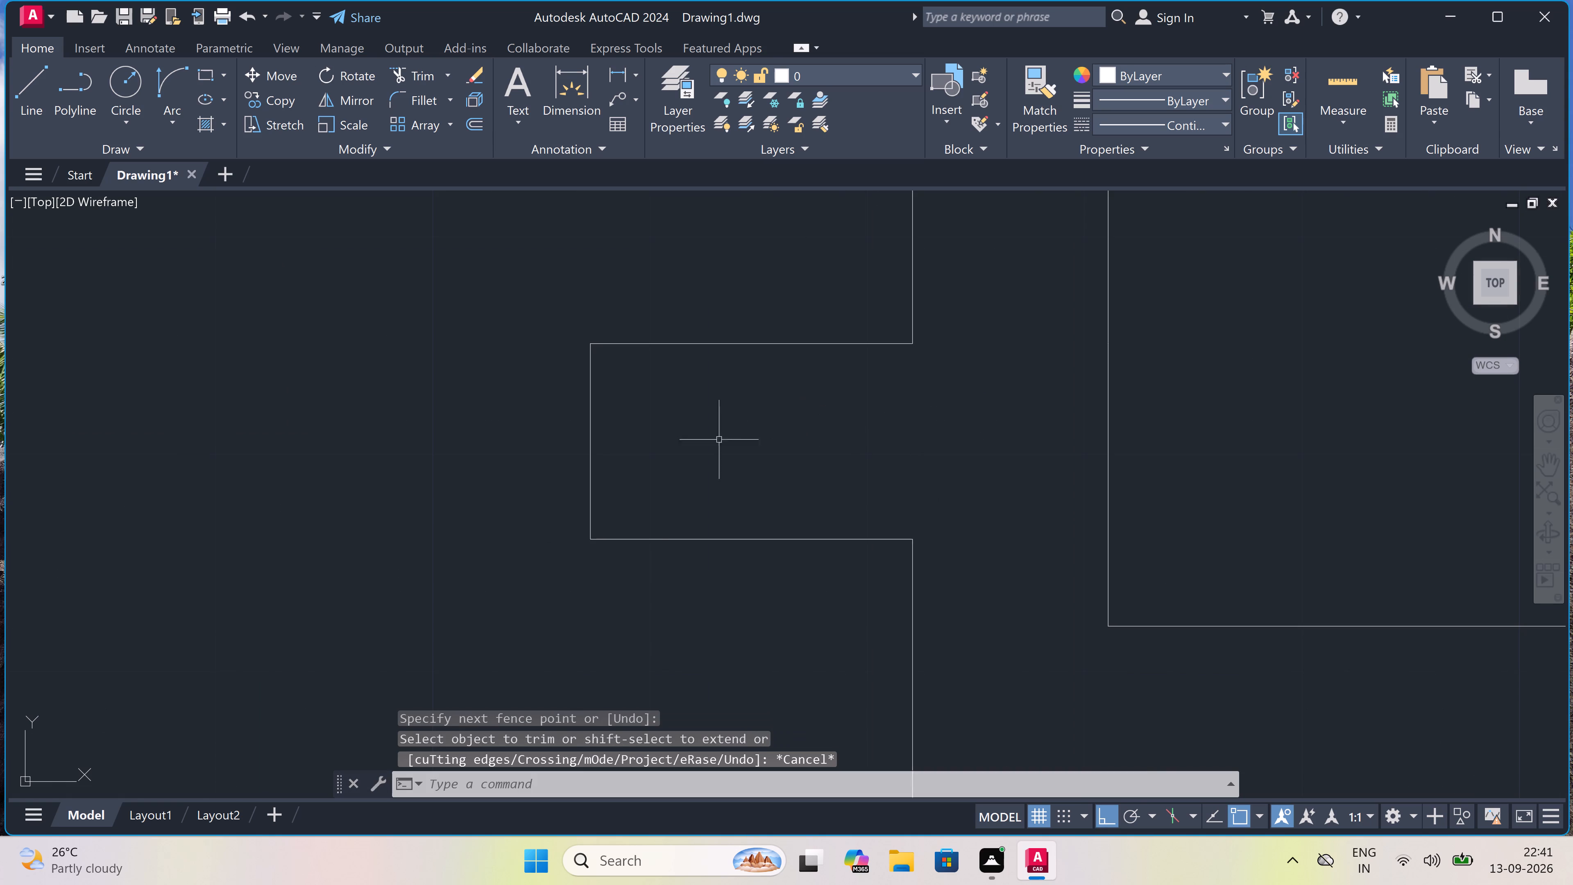
pyautogui.scroll(-2, 688, 430)
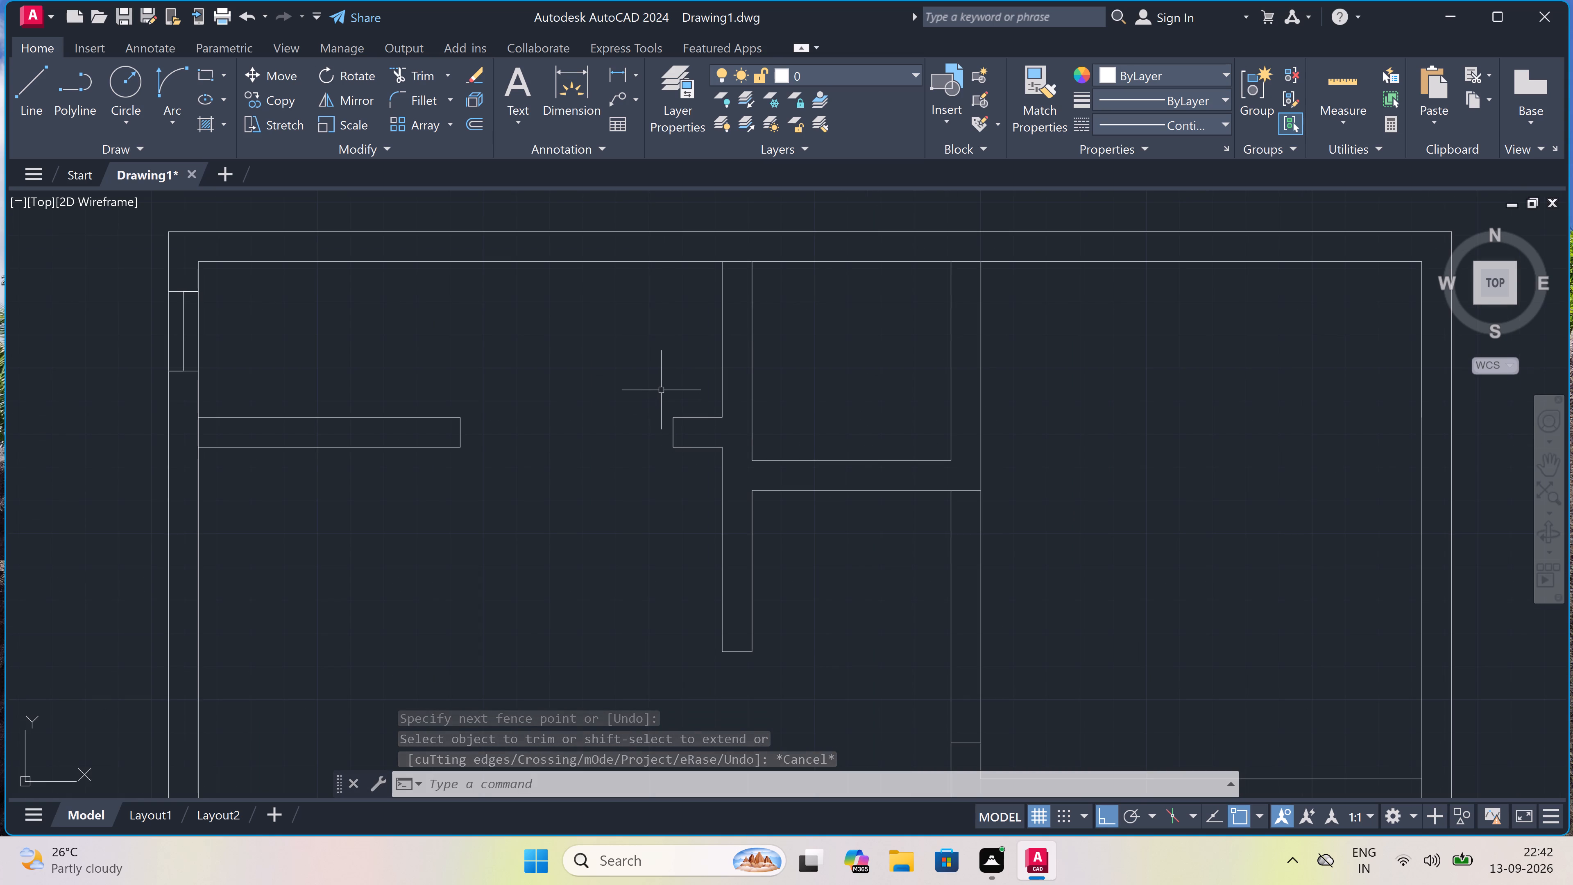
pyautogui.press('space')
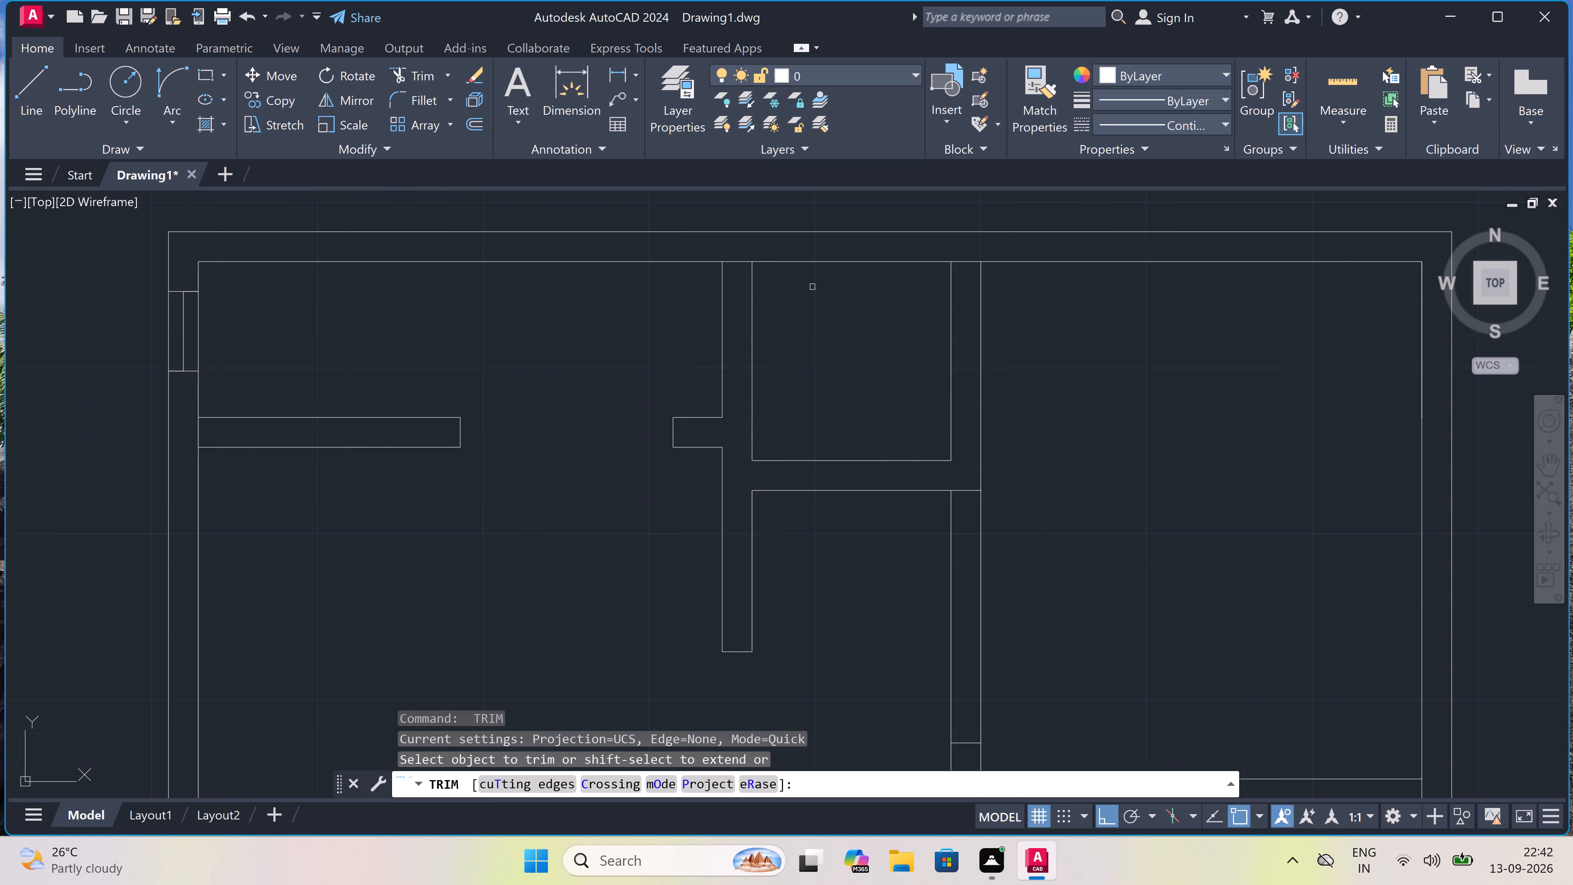
pyautogui.press('Escape')
pyautogui.write('l')
pyautogui.press('space')
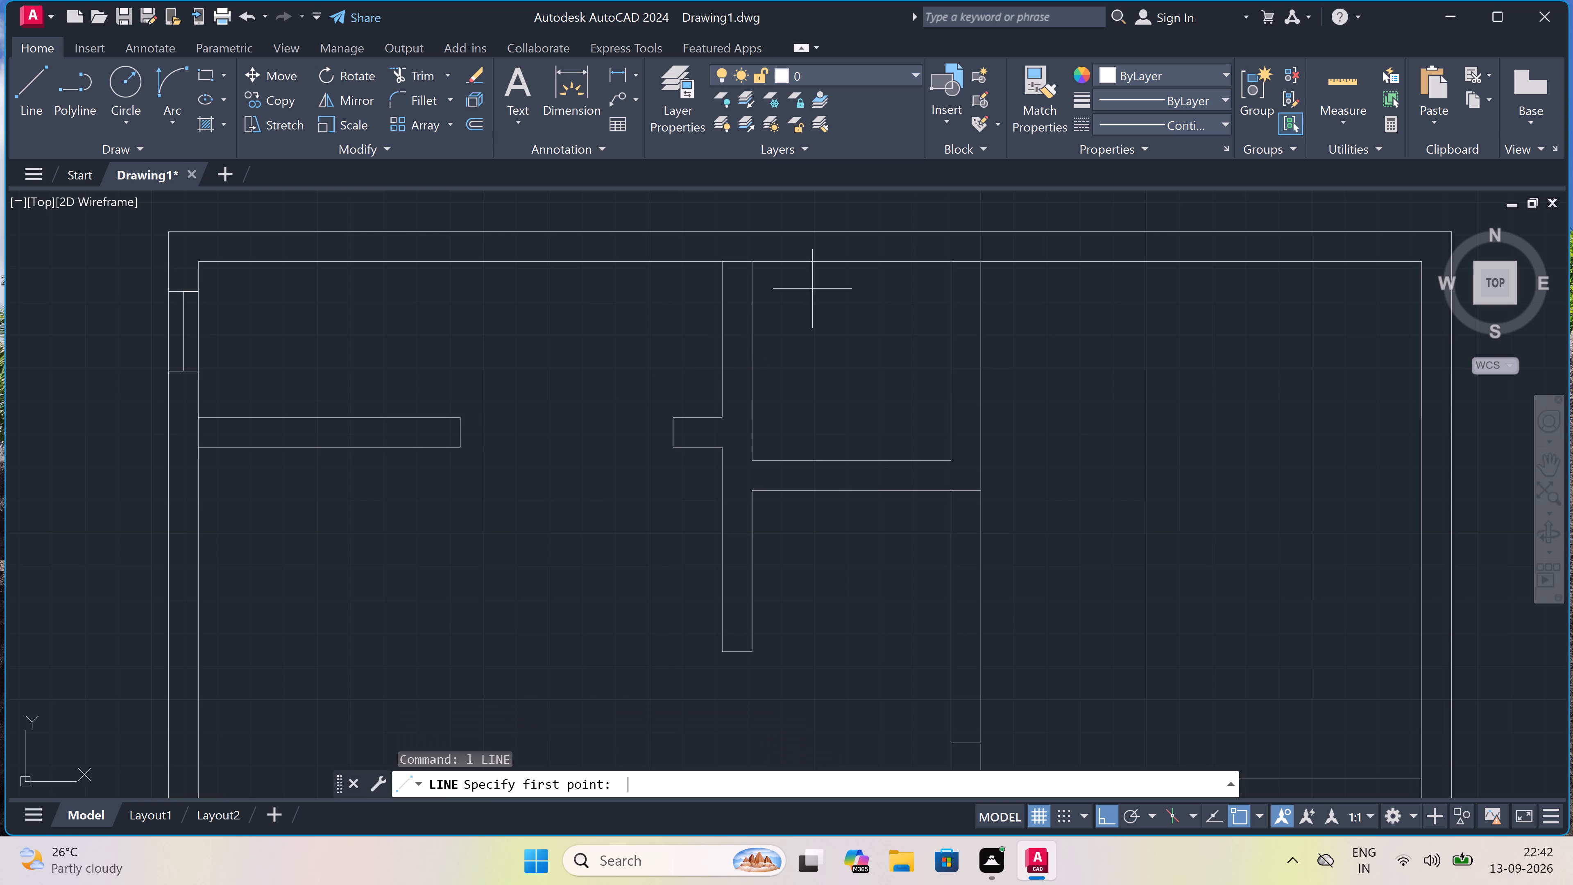
pyautogui.moveTo(800, 229); pyautogui.dragTo(801, 236)
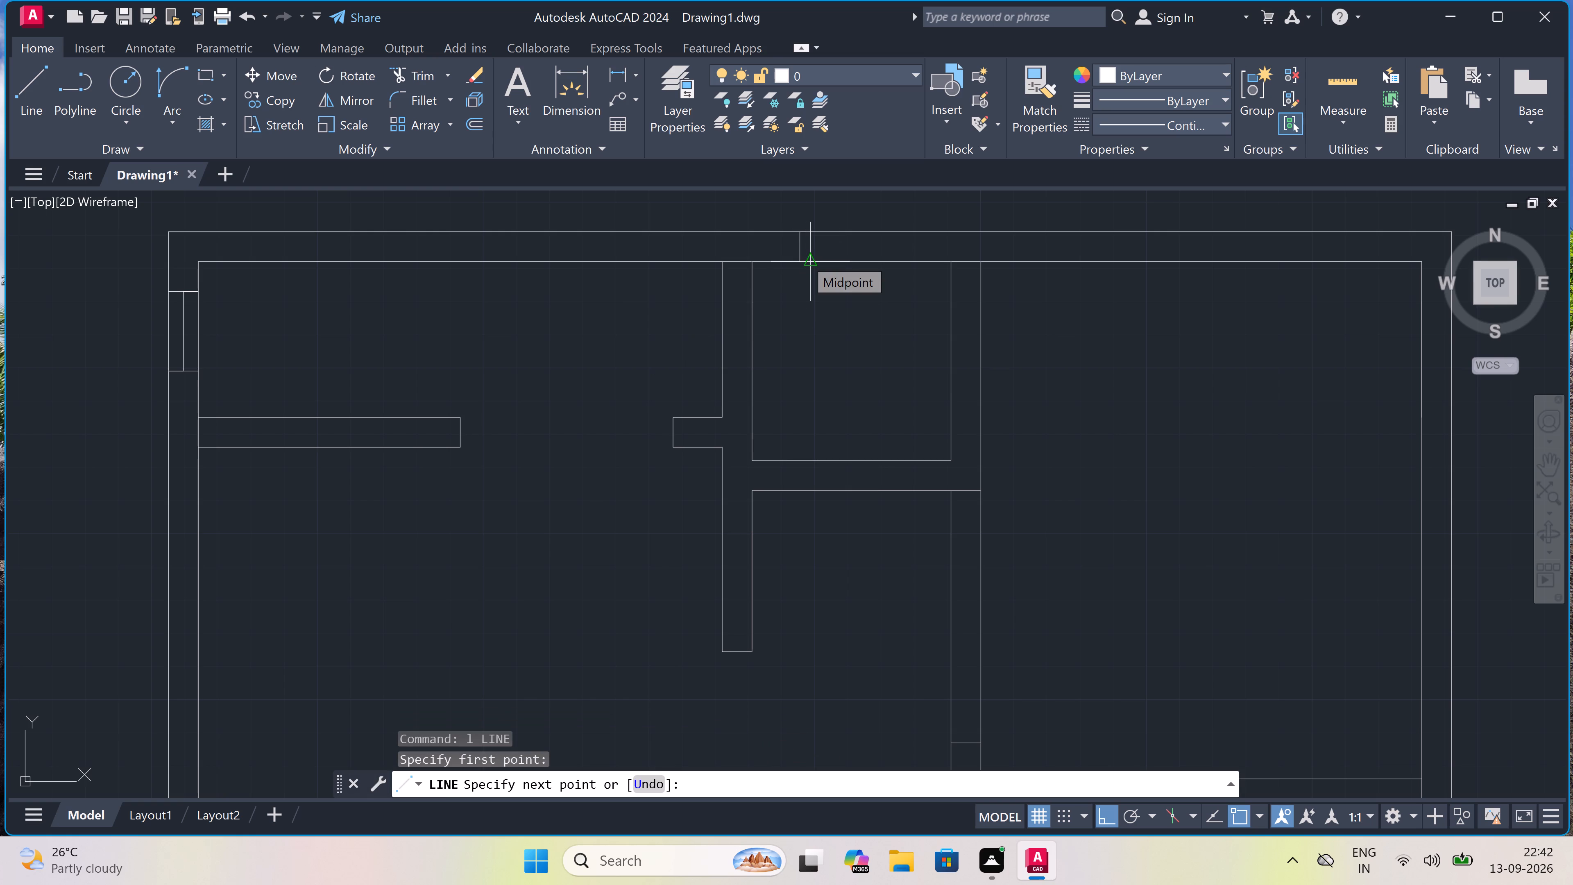
pyautogui.scroll(3, 805, 258)
pyautogui.click(774, 274)
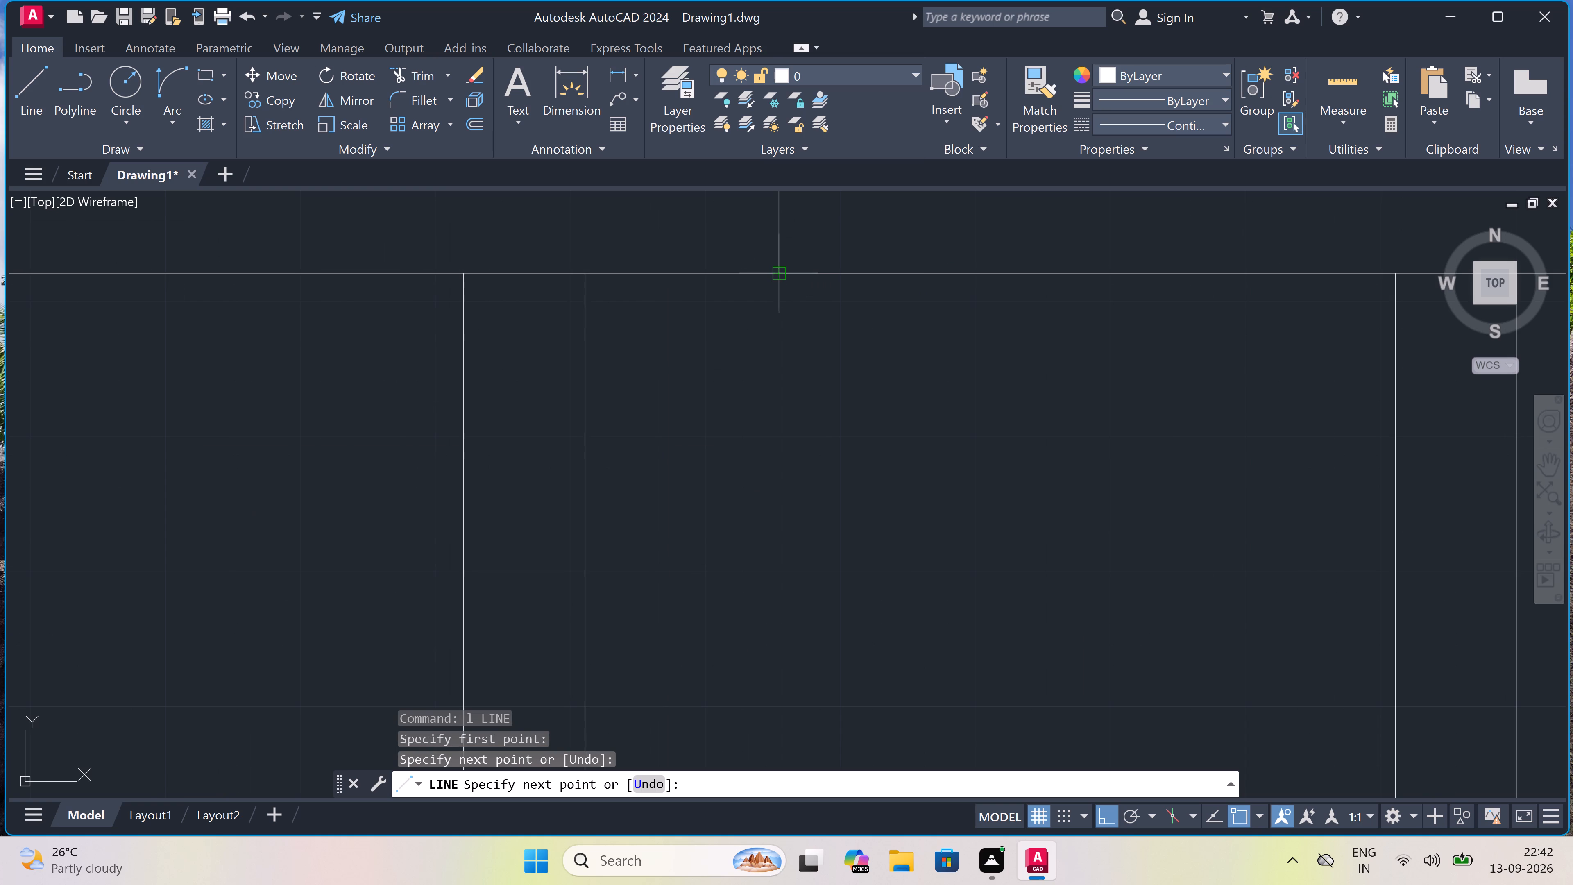
pyautogui.scroll(-3, 775, 259)
pyautogui.scroll(3, 775, 246)
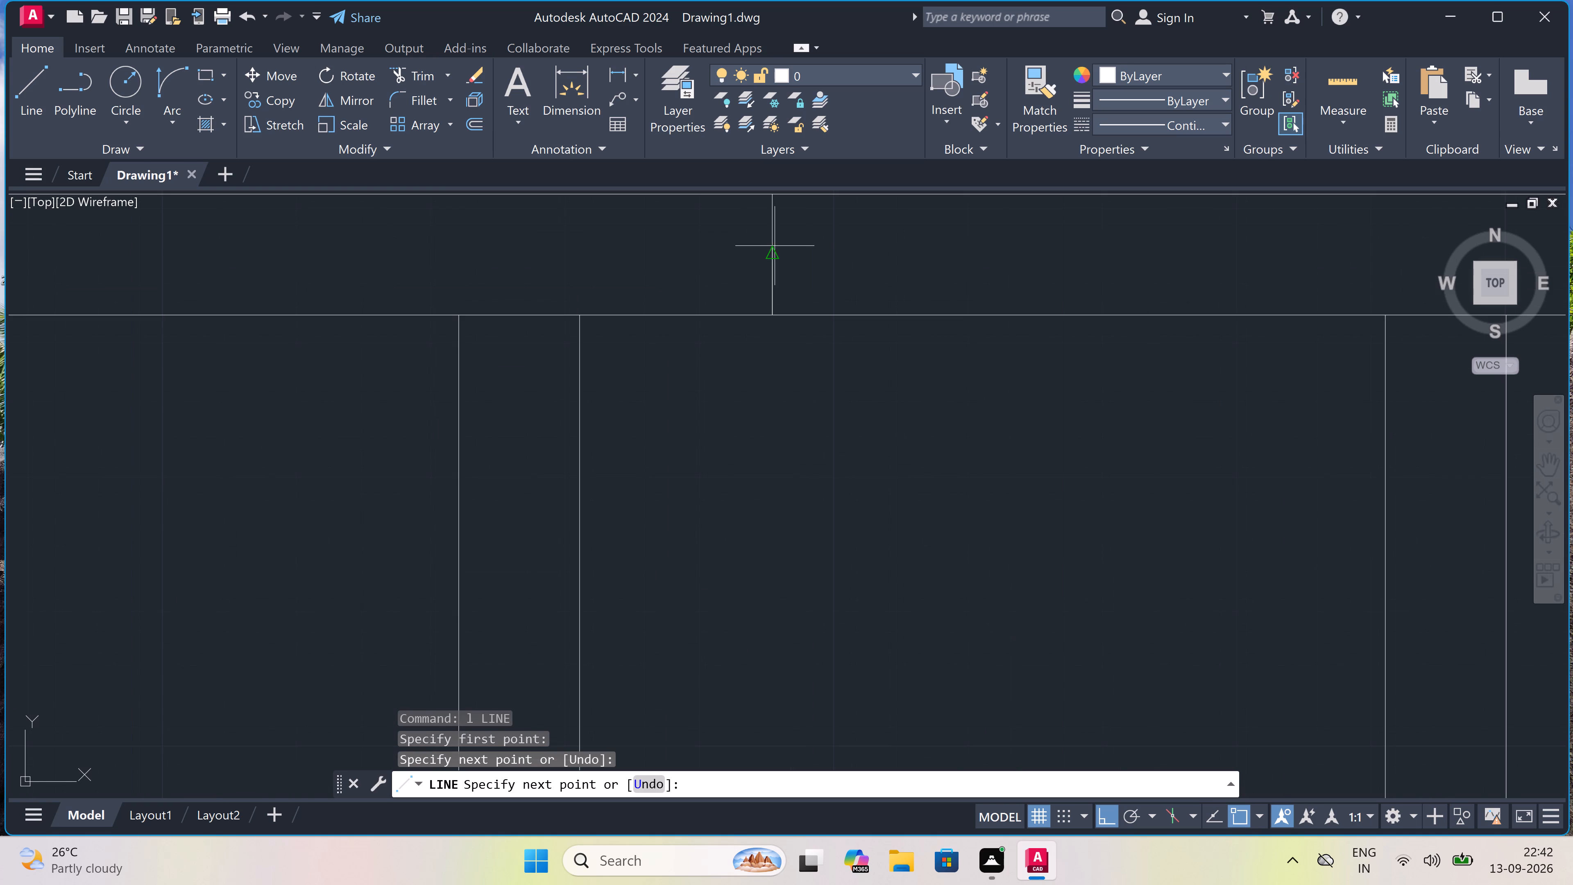
pyautogui.click(773, 253)
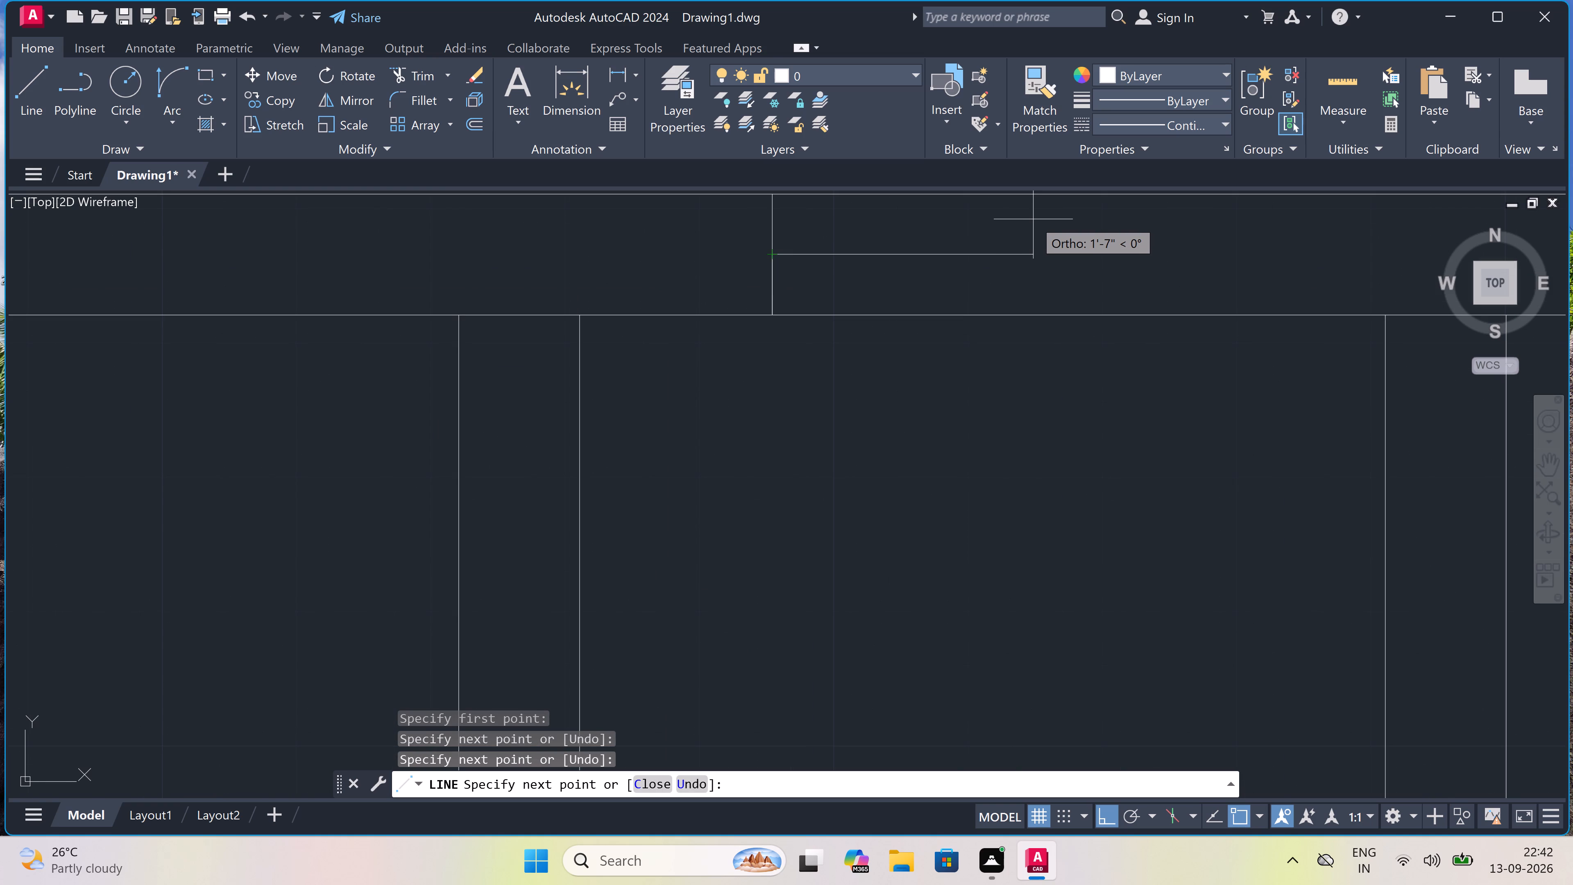
pyautogui.write("2'")
pyautogui.press('space')
pyautogui.scroll(-3, 1032, 217)
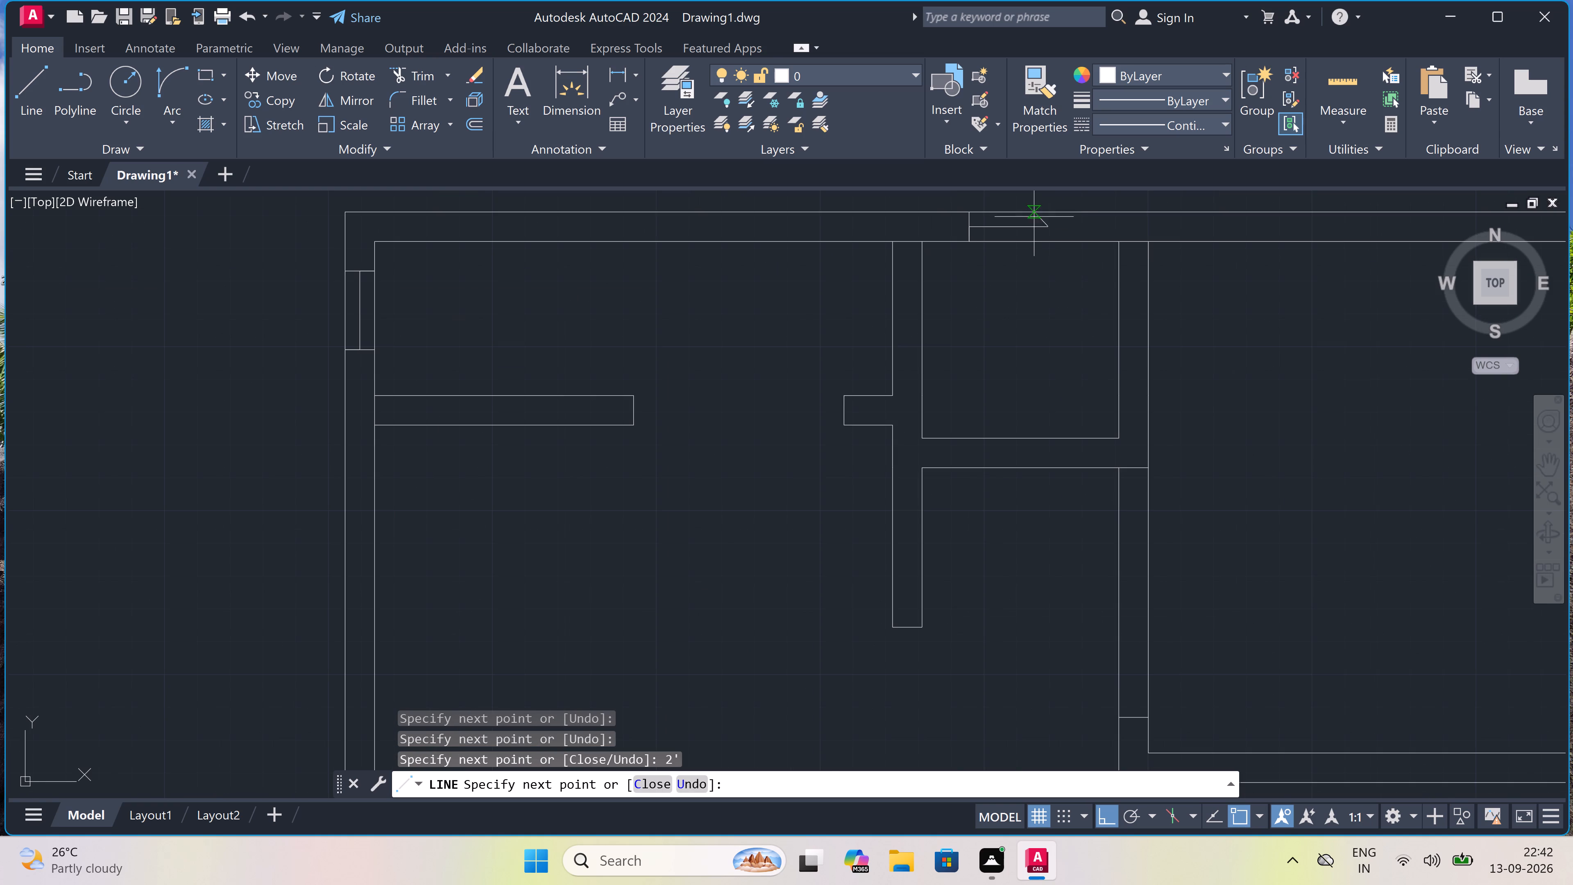
pyautogui.scroll(3, 1072, 201)
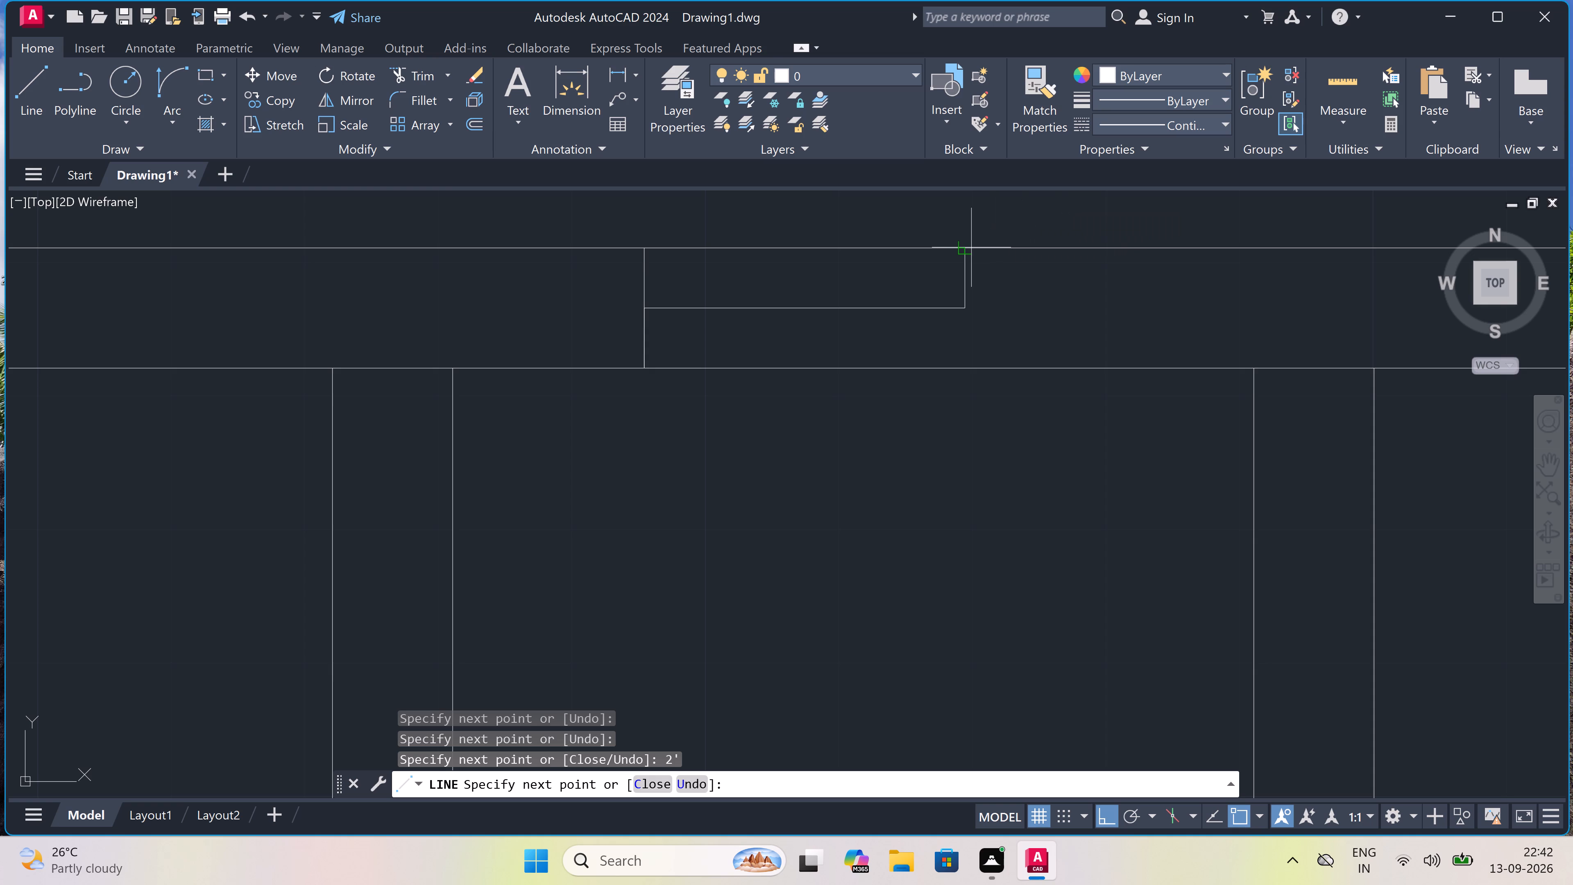
pyautogui.click(971, 247)
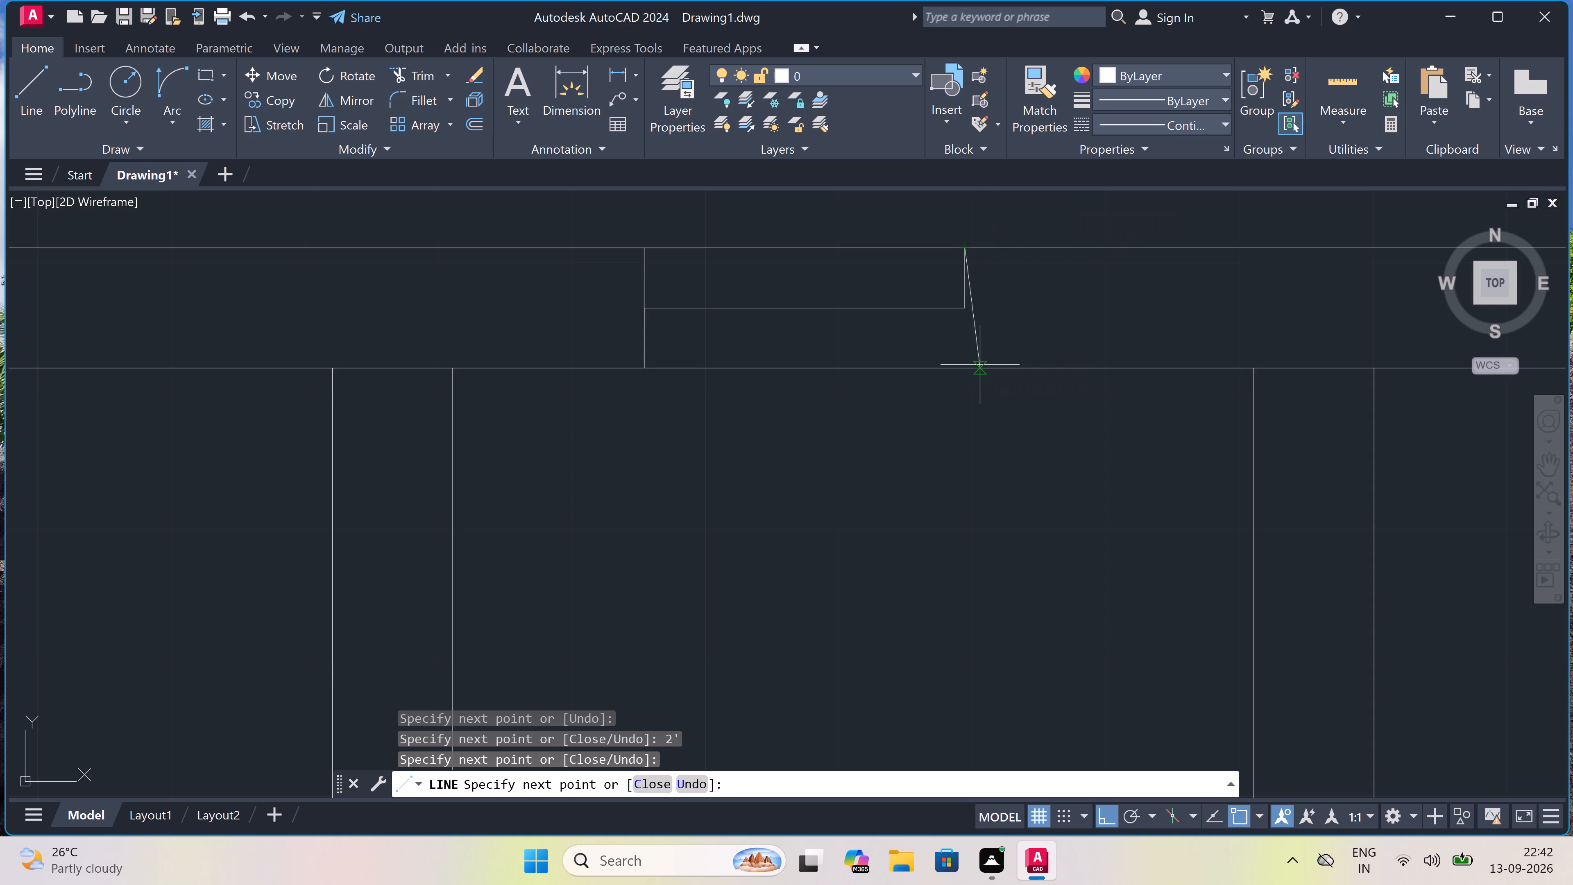
pyautogui.click(961, 370)
pyautogui.press('Escape')
# Draw a 9" wall between the partitions below the small top-middle room, its upper face 8' down from the room's upper-left inner corner.
pyautogui.scroll(-2, 846, 344)
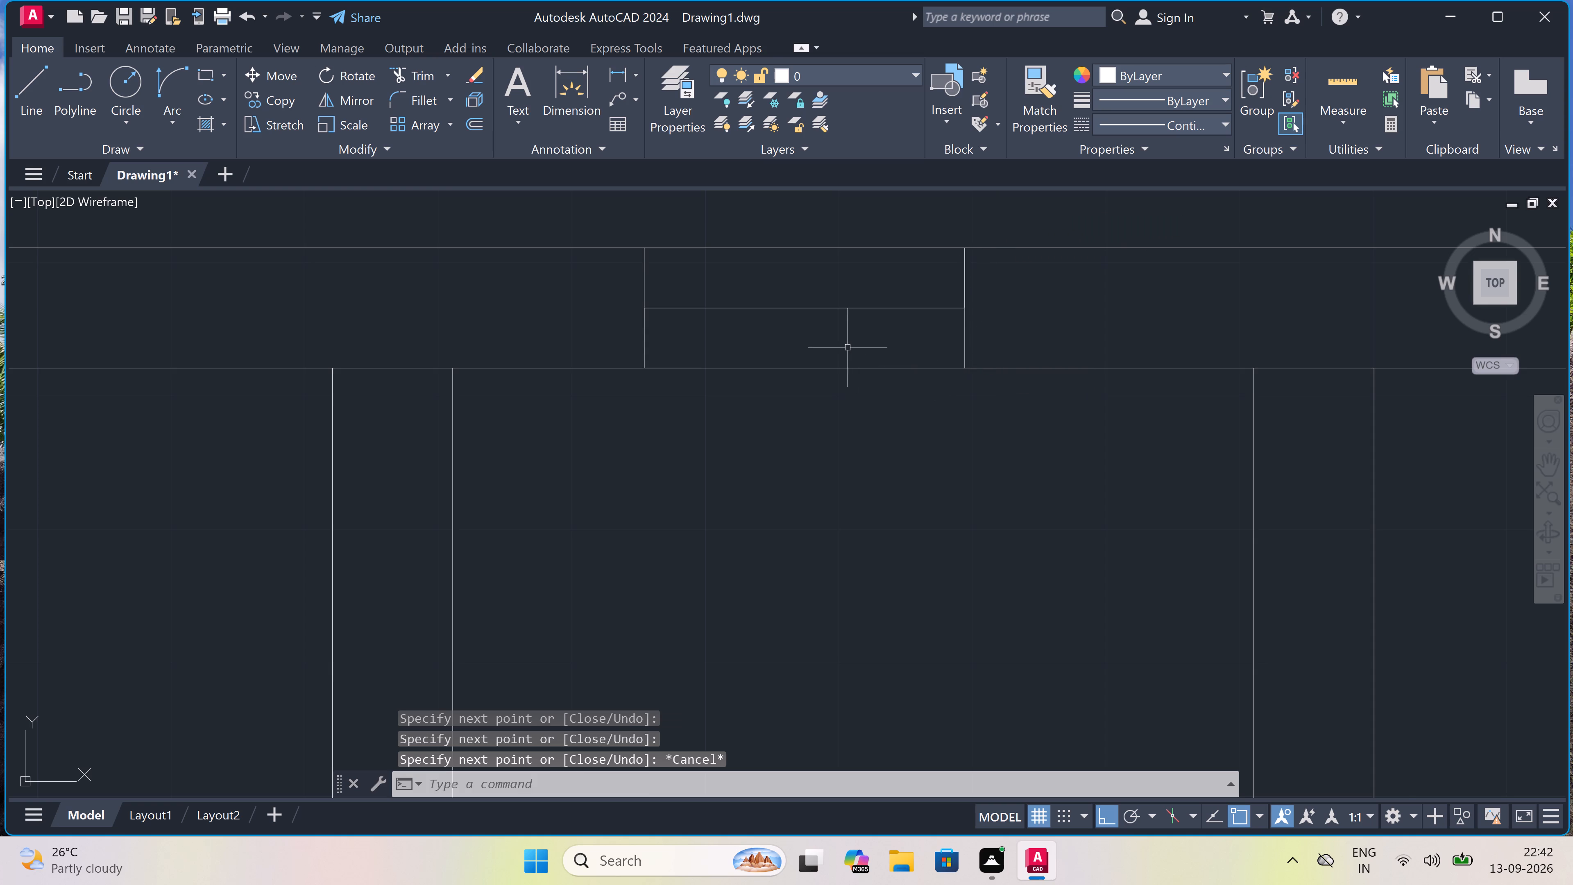
pyautogui.scroll(-2, 846, 344)
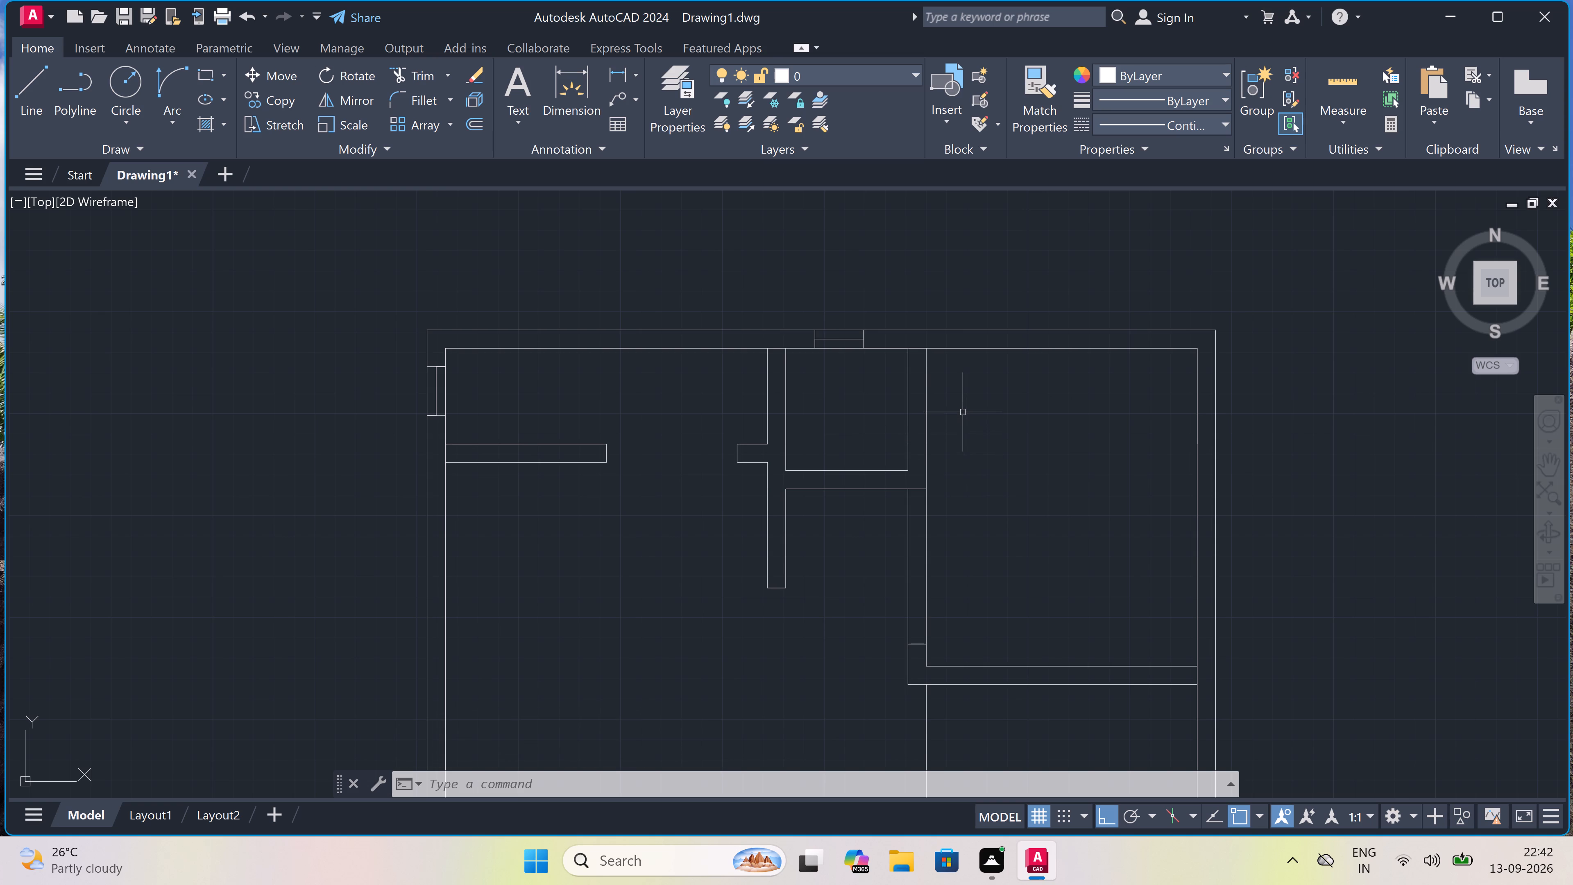
pyautogui.scroll(-2, 963, 412)
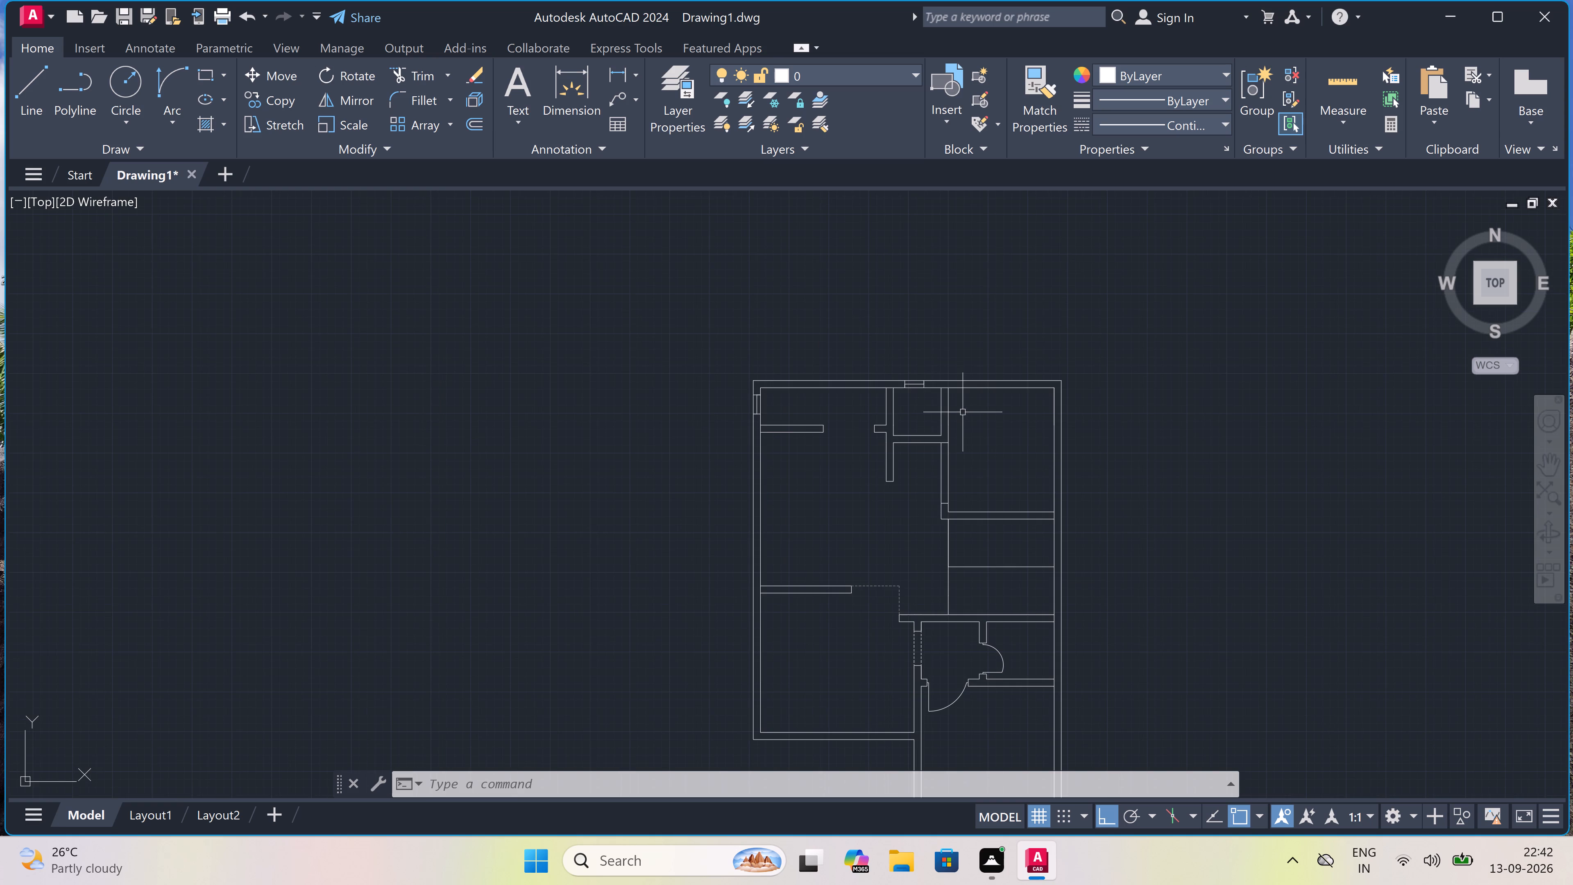
pyautogui.scroll(1, 963, 412)
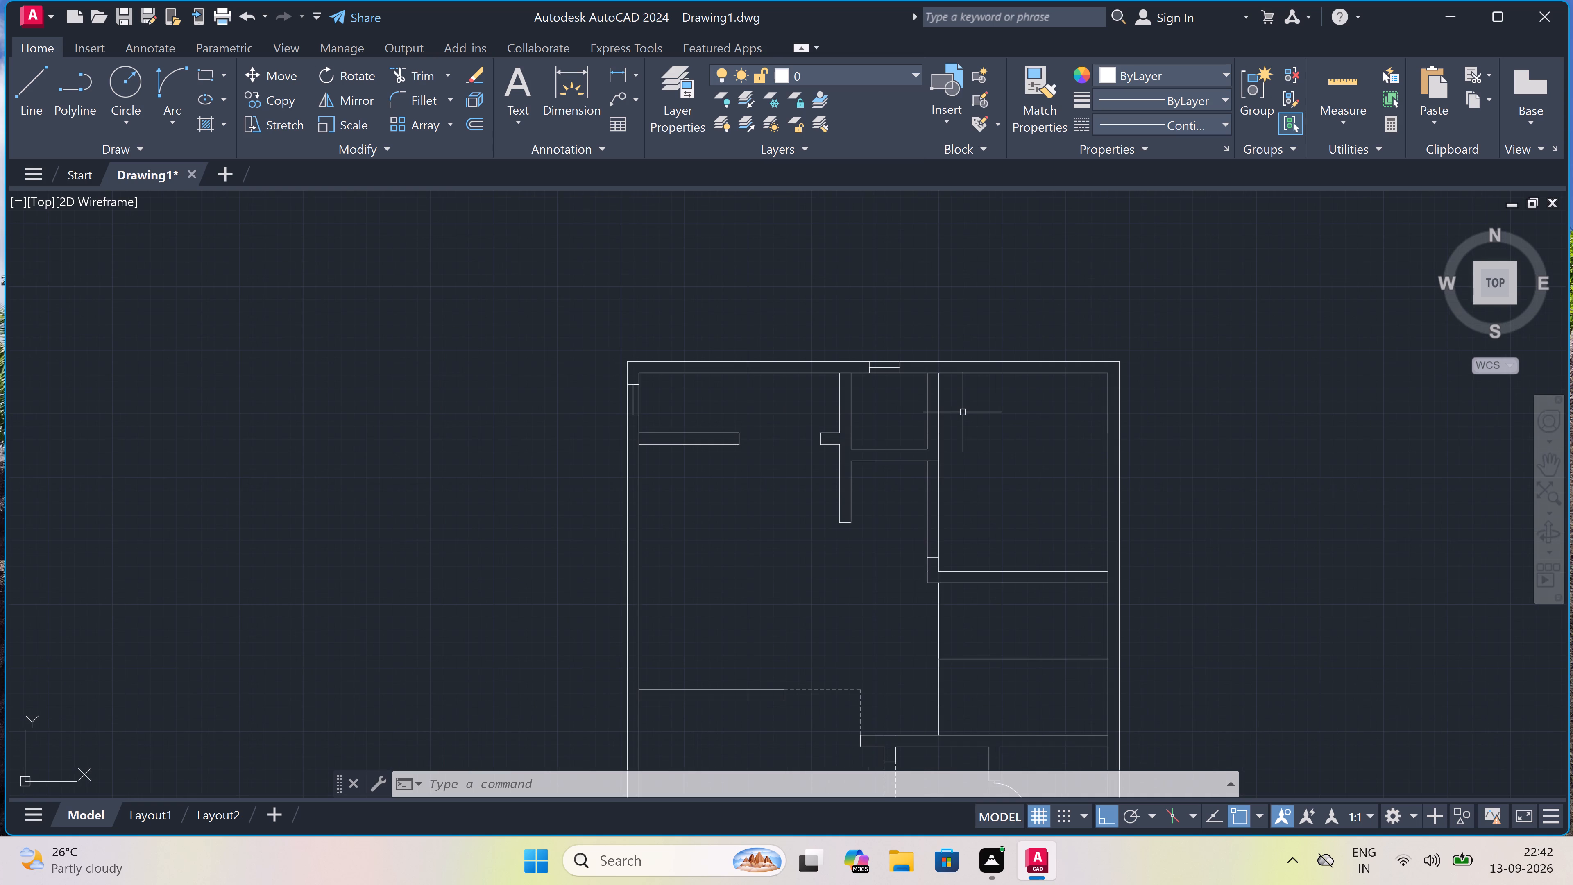
pyautogui.scroll(2, 963, 412)
pyautogui.scroll(-1, 961, 414)
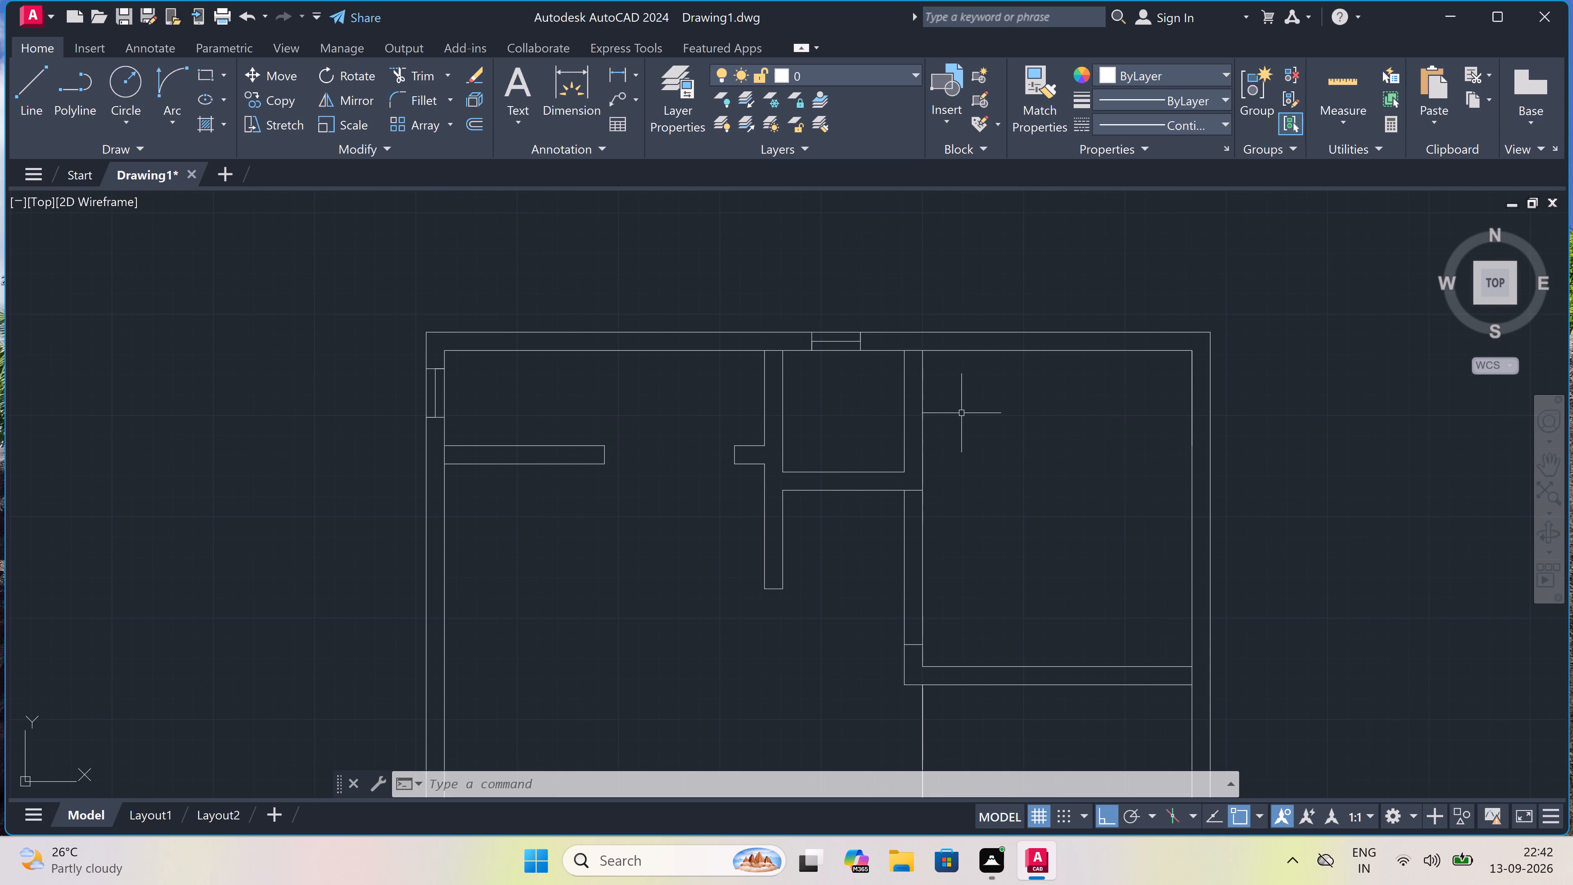
pyautogui.write('l')
pyautogui.press('space')
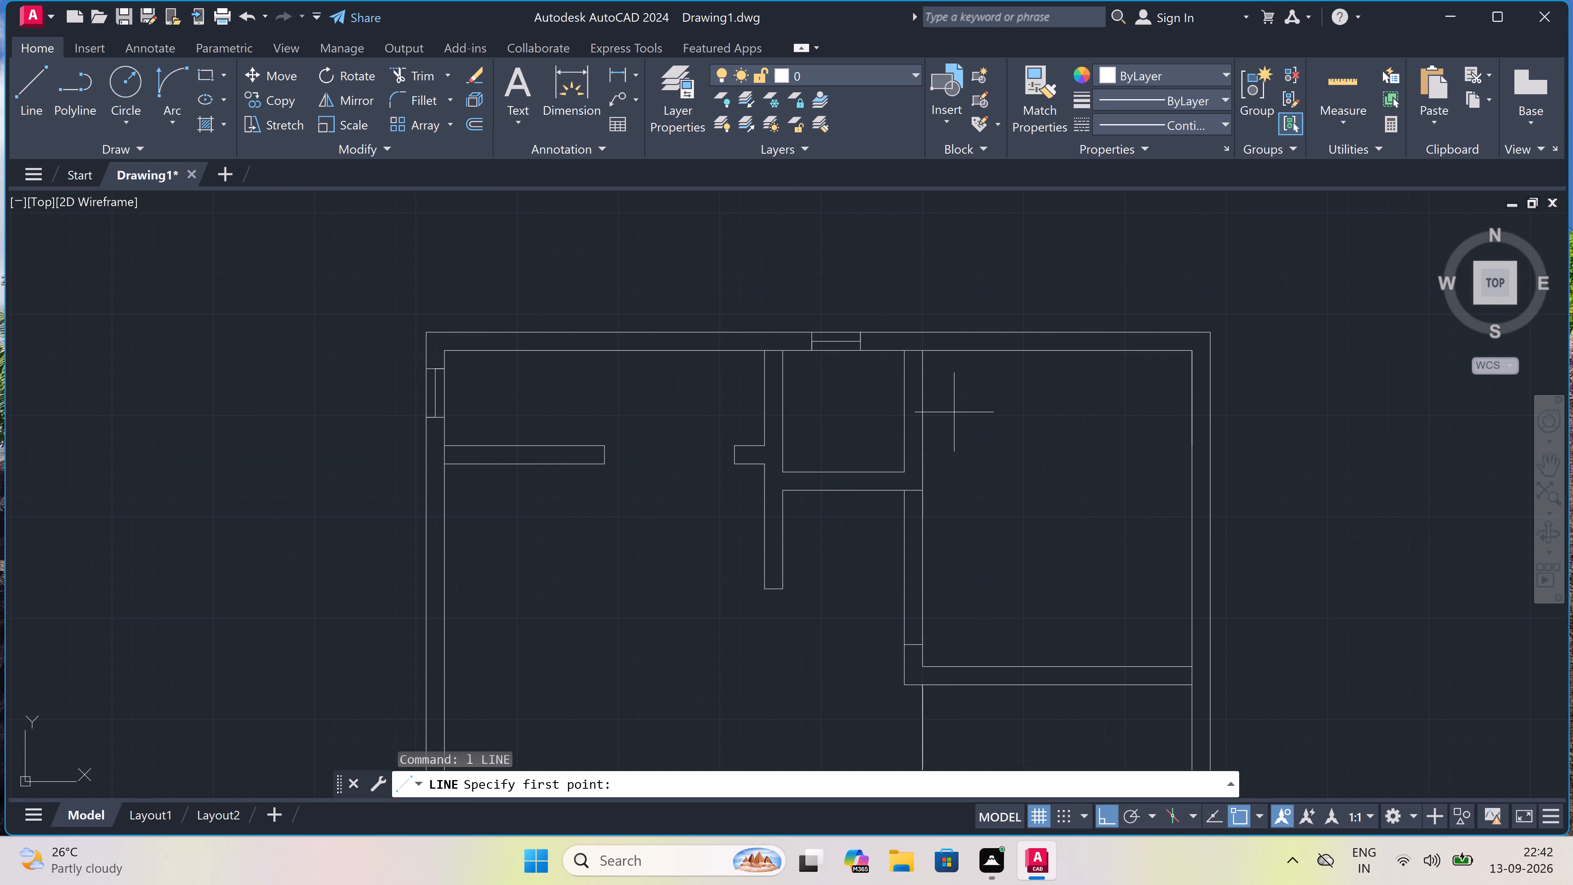
pyautogui.click(780, 354)
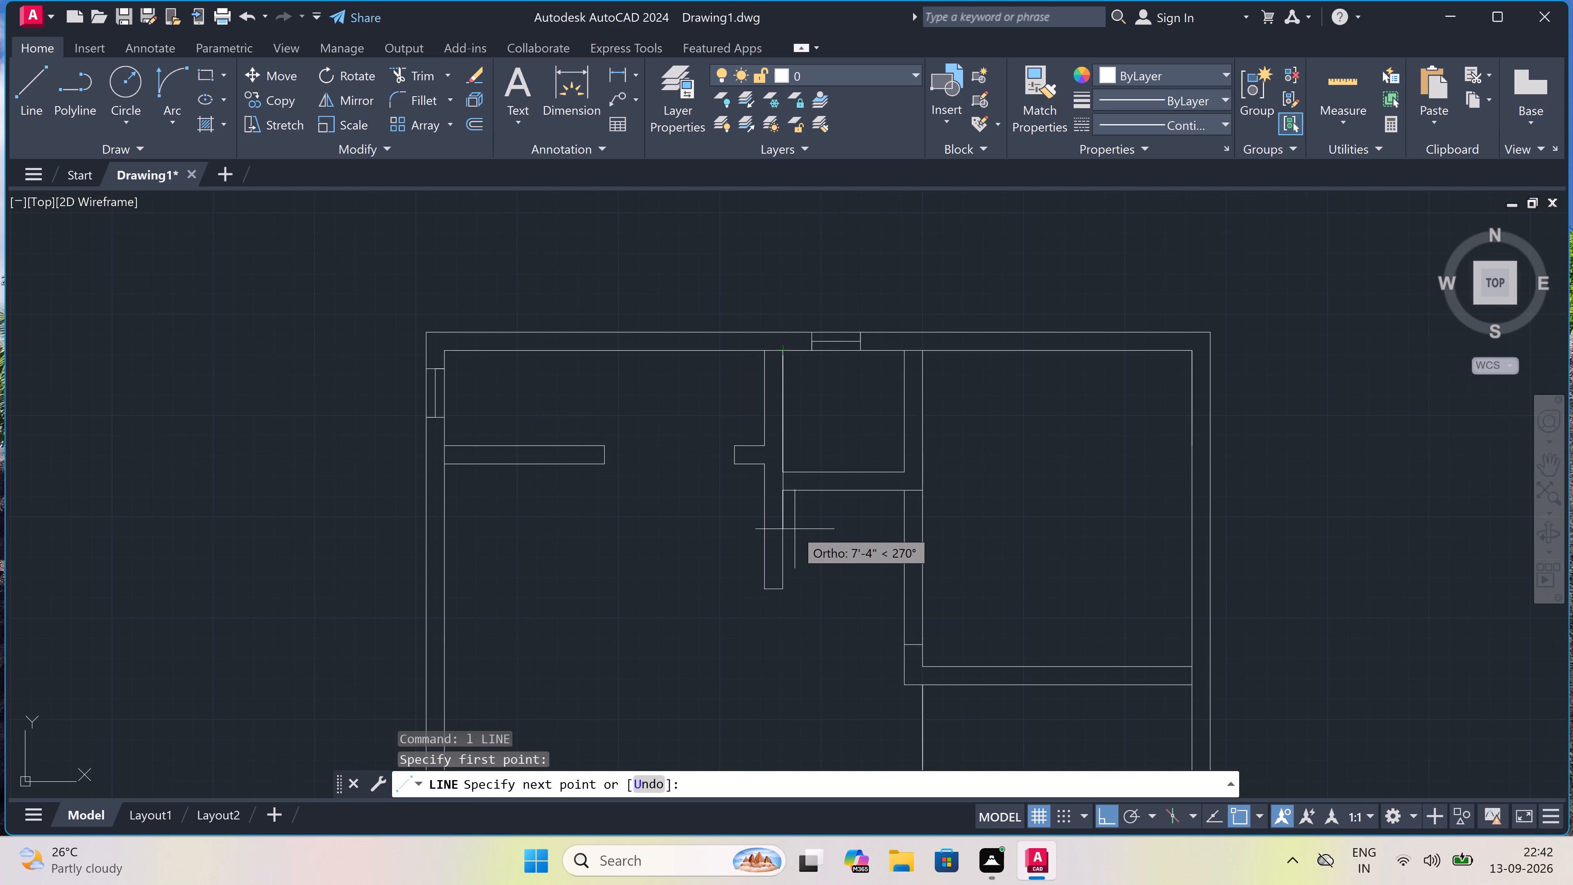
pyautogui.write("8'")
pyautogui.press('space')
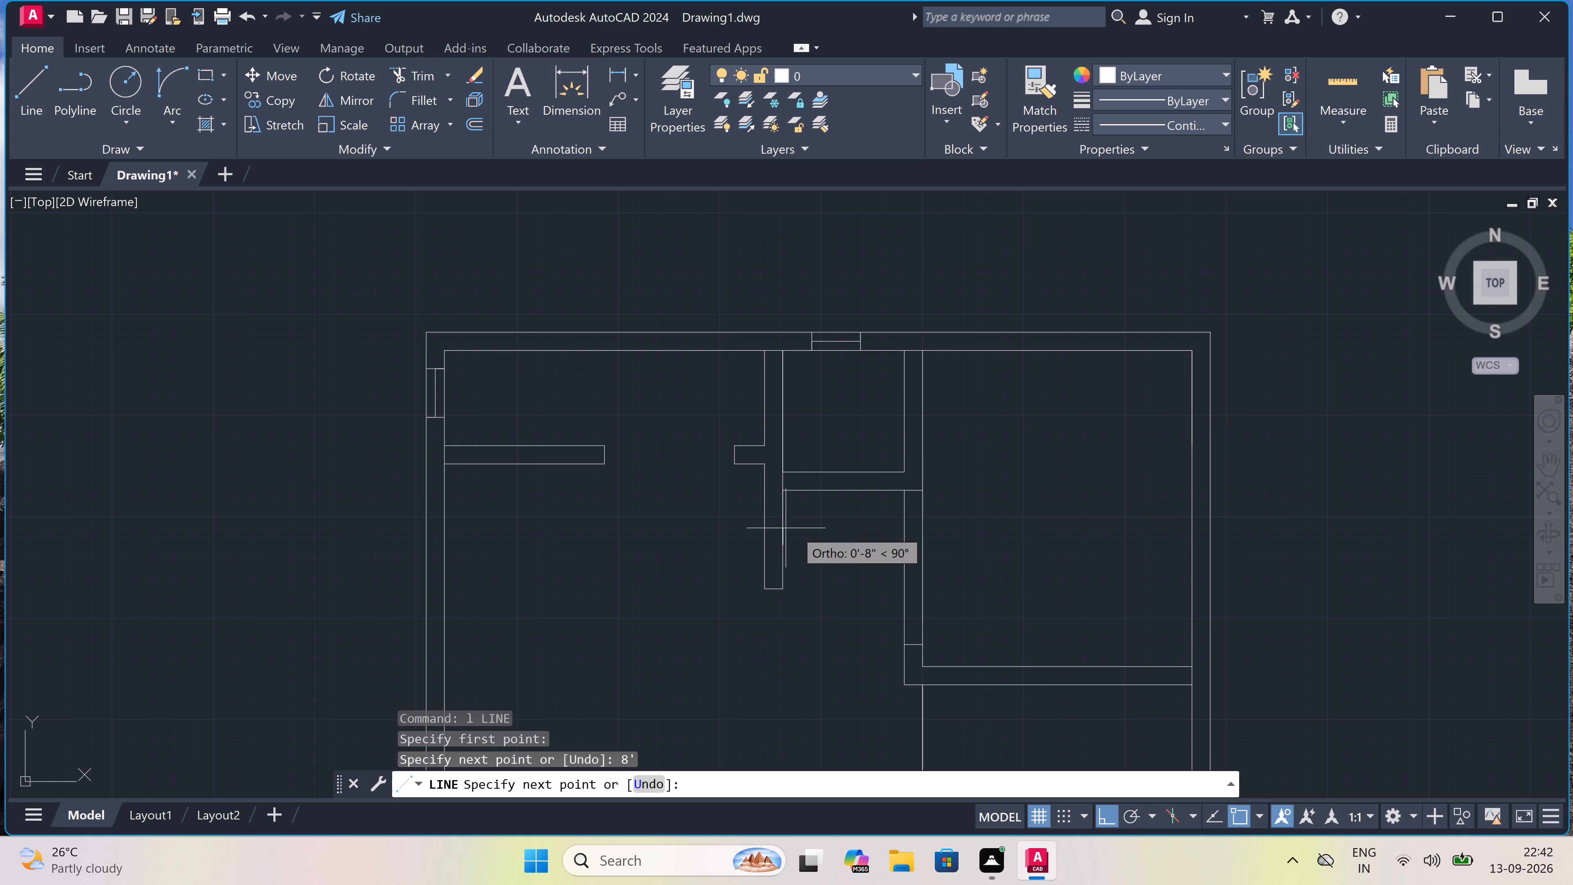
pyautogui.scroll(2, 897, 549)
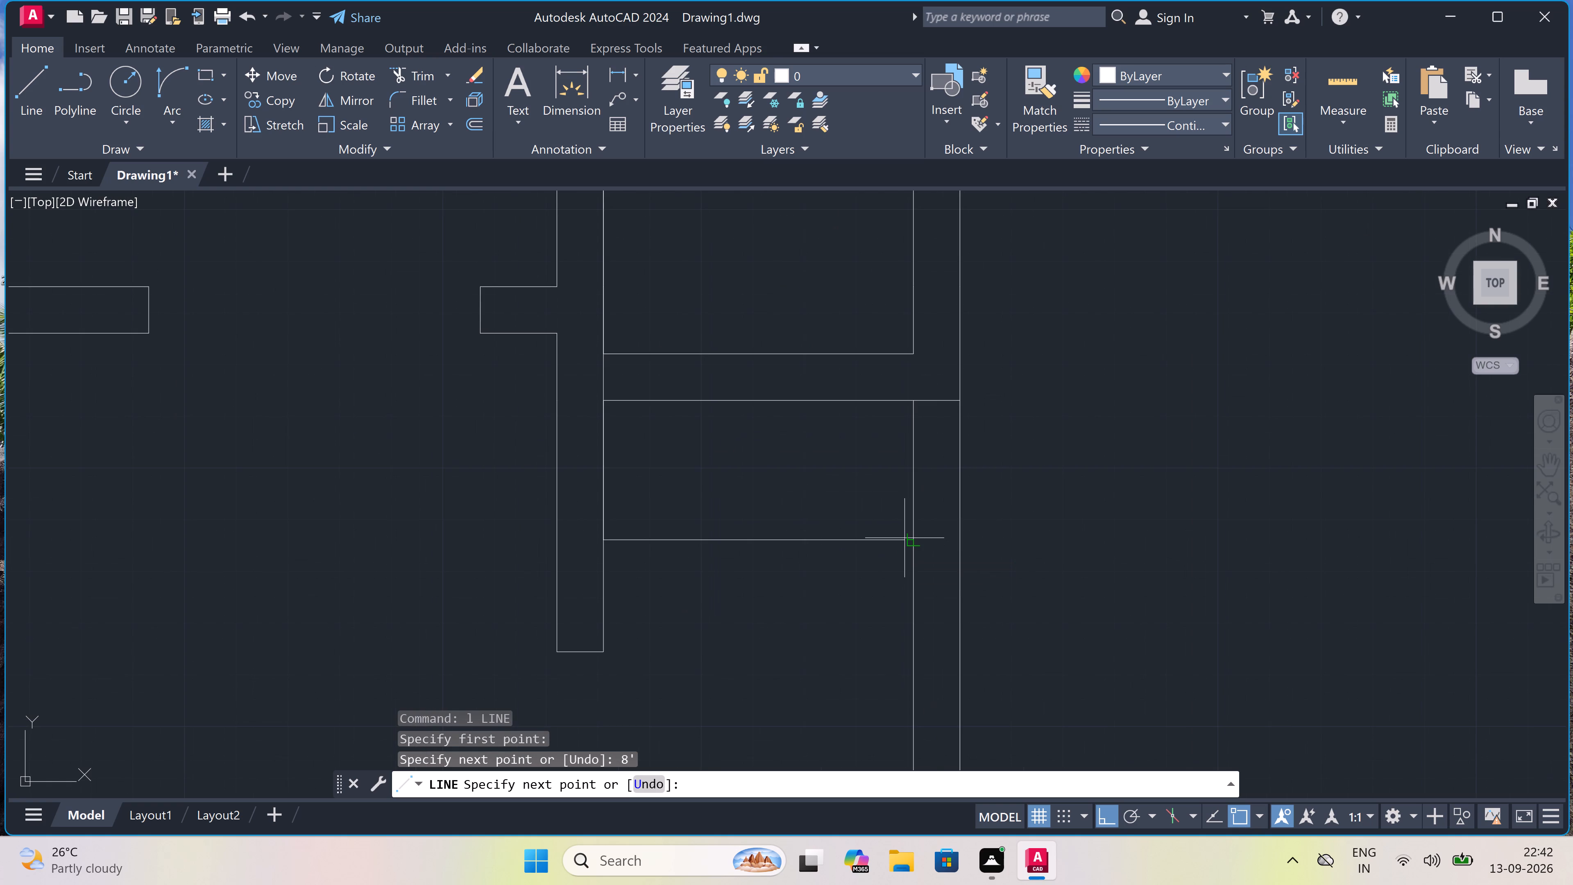
pyautogui.click(911, 538)
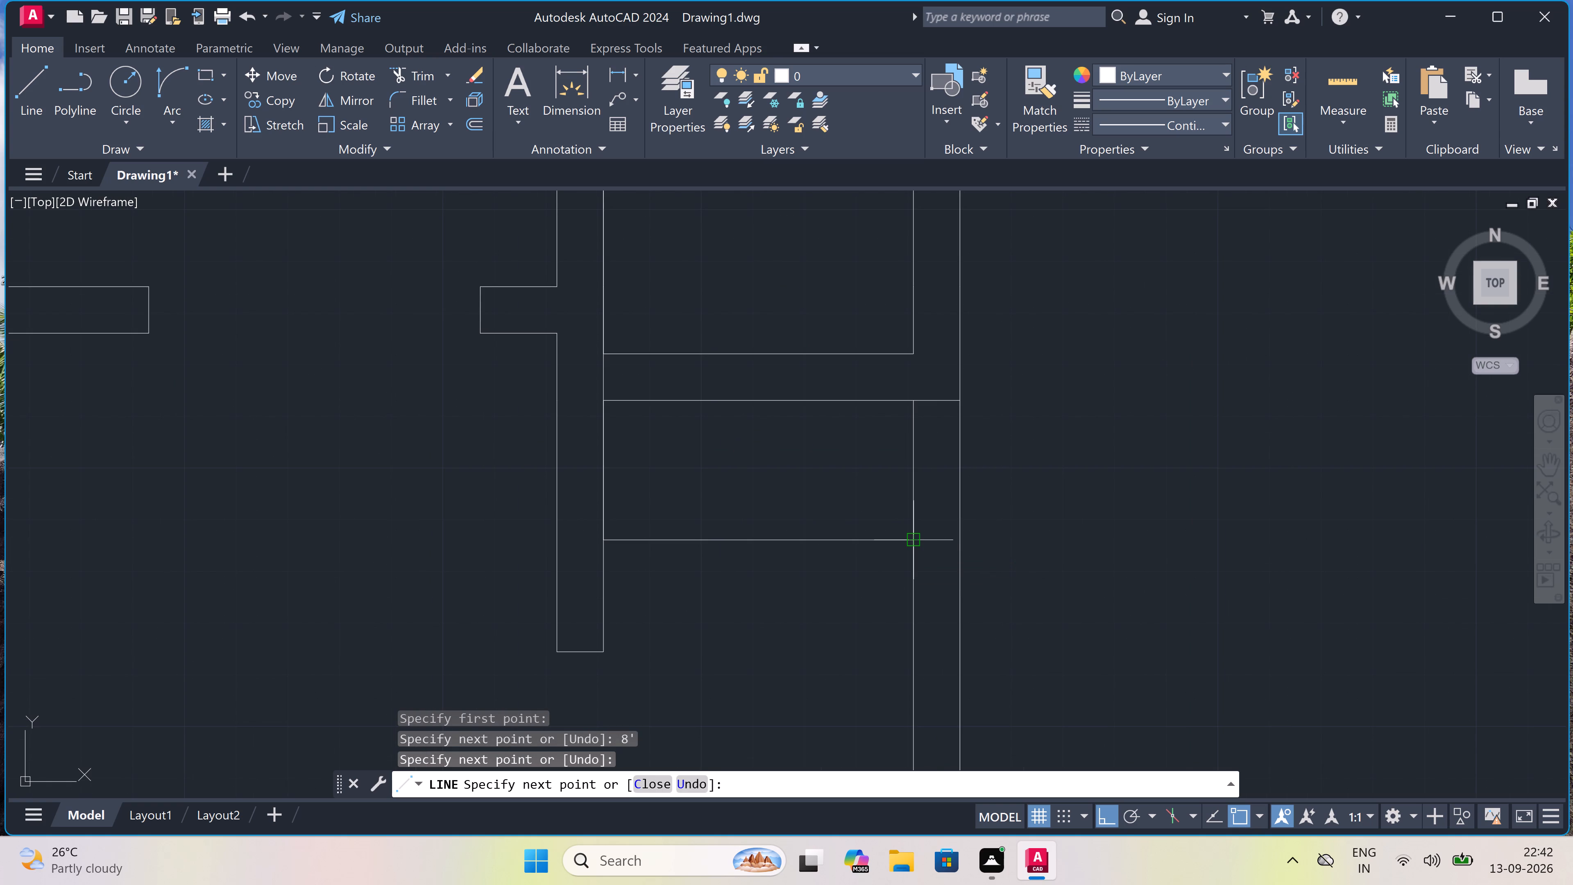
pyautogui.click(962, 539)
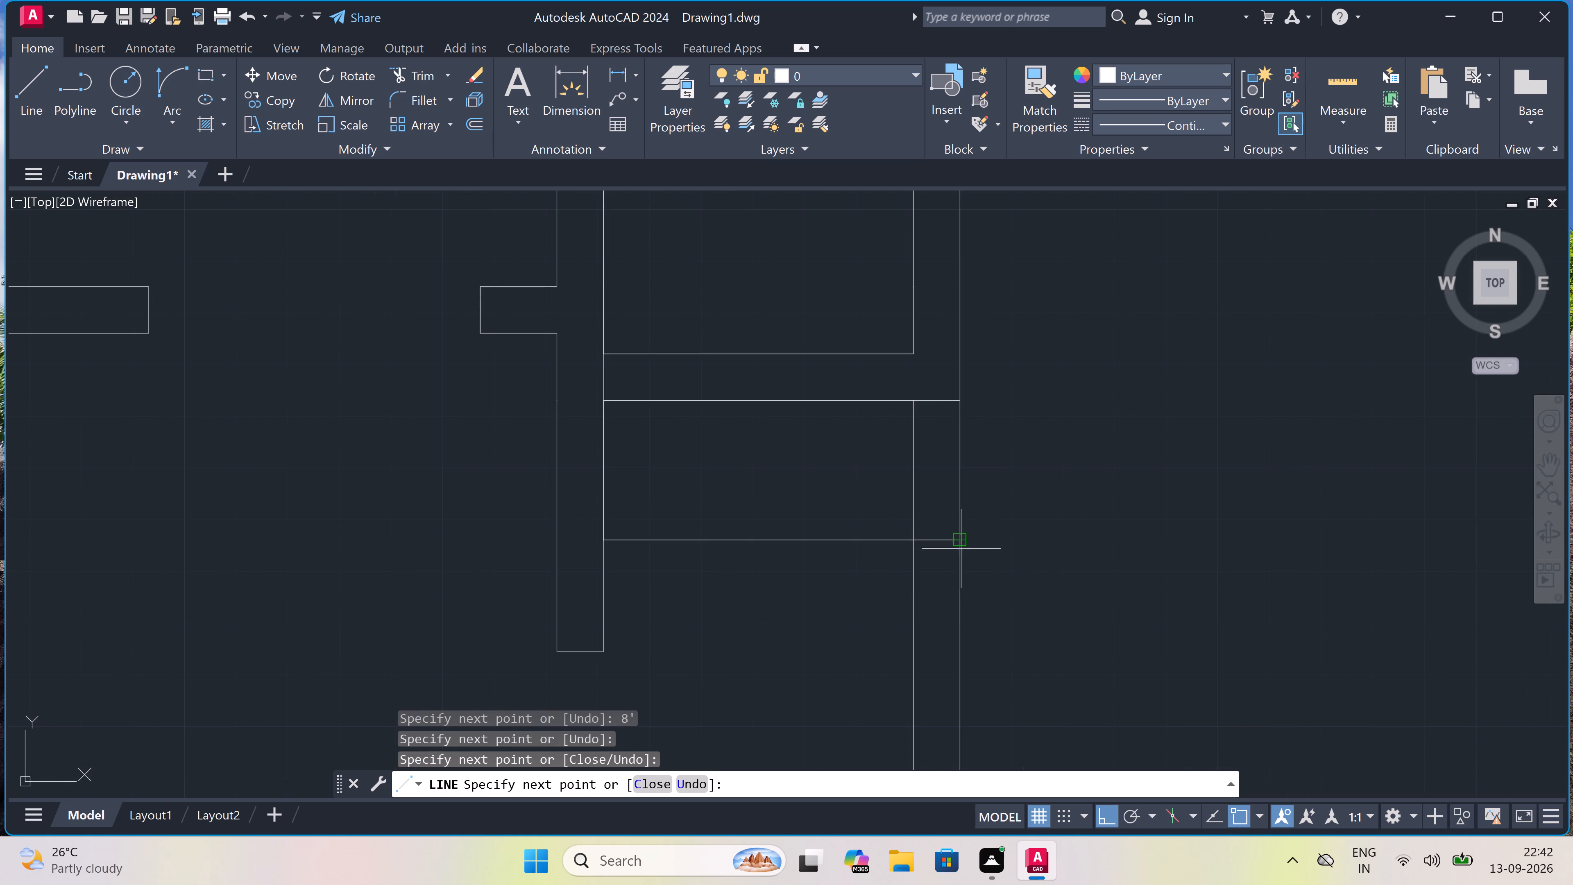
pyautogui.press('9')
pyautogui.write('"')
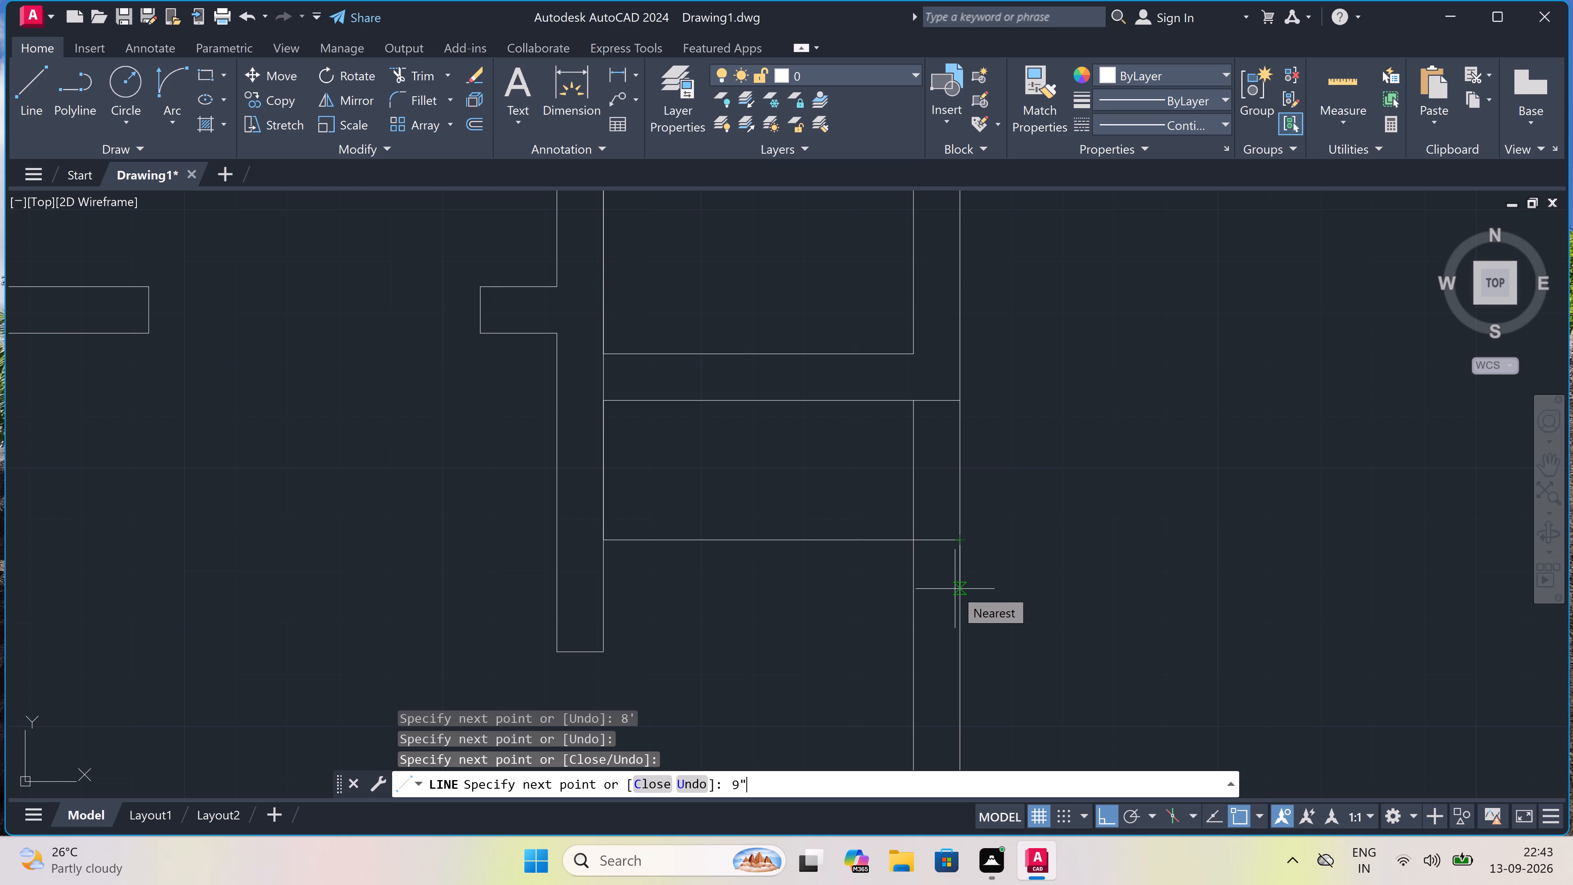
pyautogui.press('space')
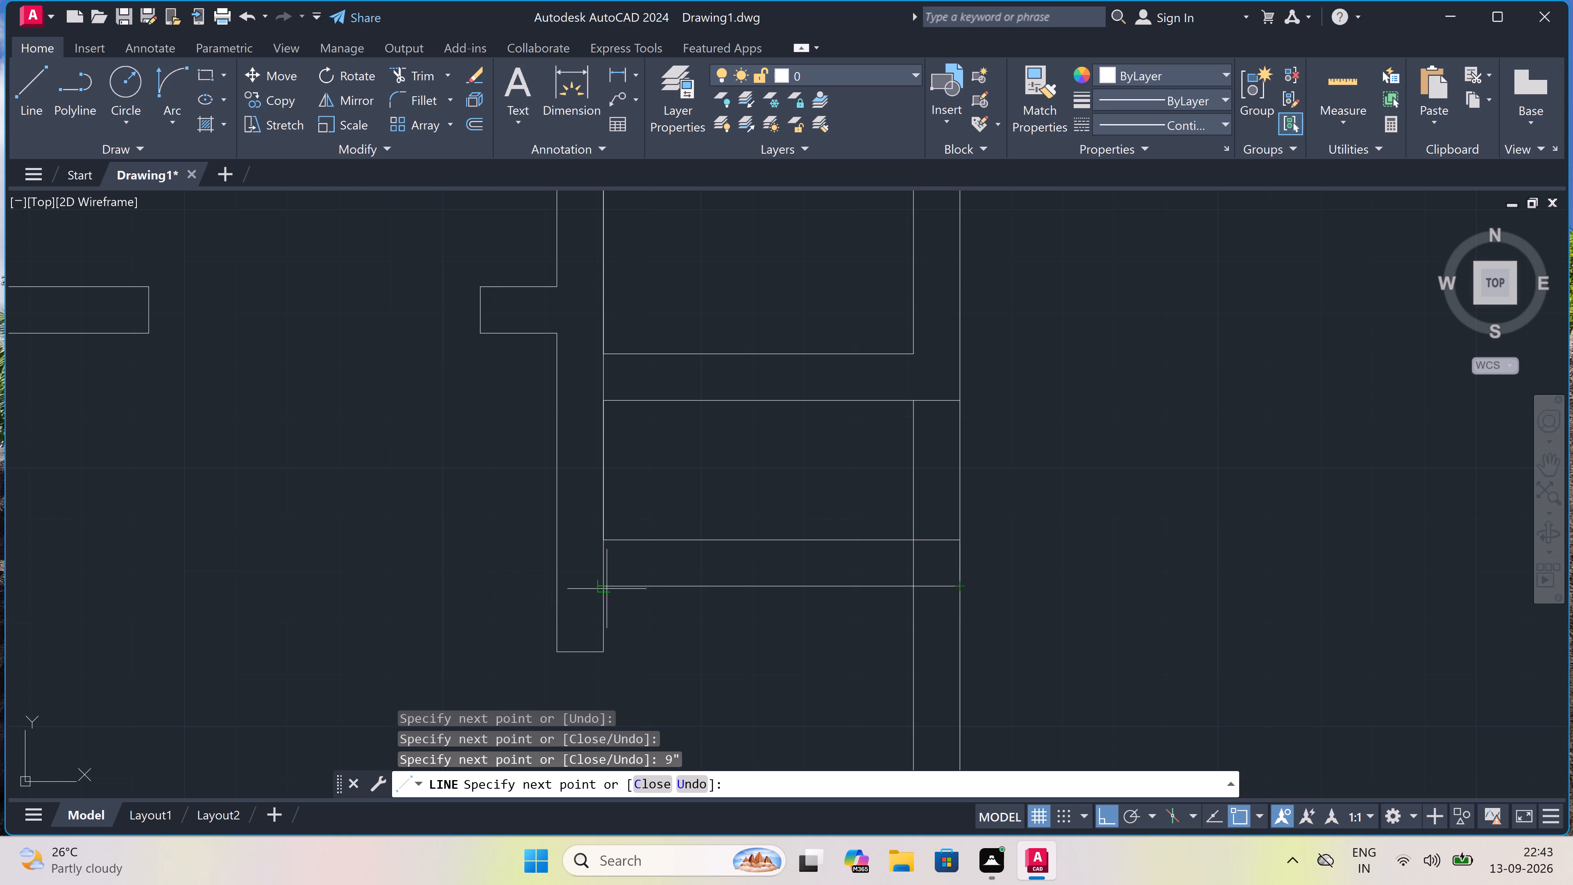
pyautogui.click(603, 586)
pyautogui.press('Escape')
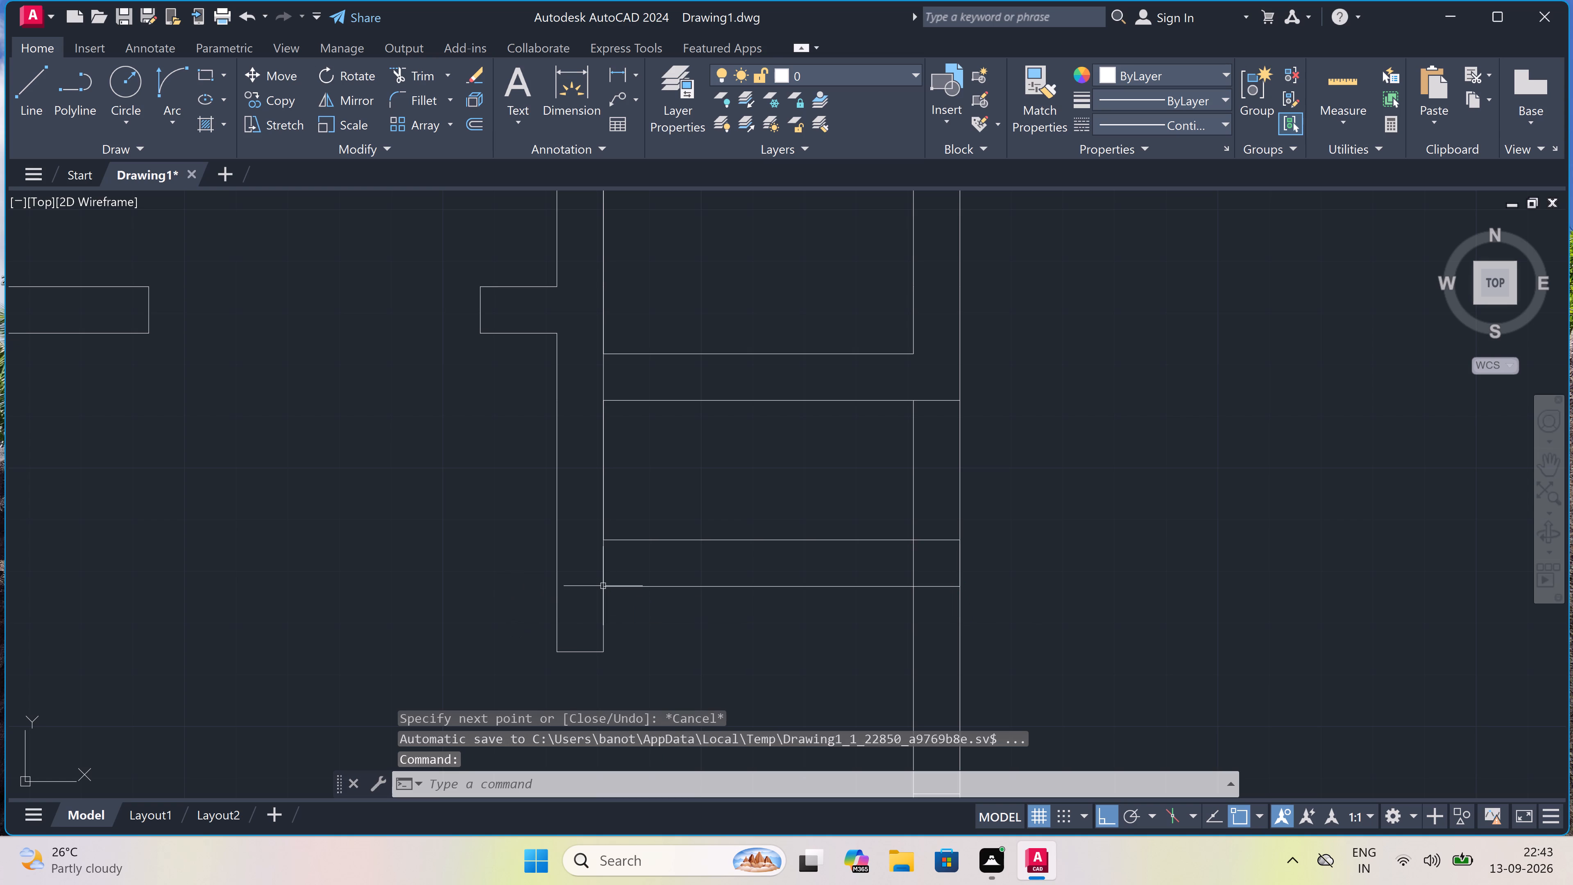
# Trim away the small room's old bottom wall lines, including the leftover piece crossing the partition on its right.
pyautogui.press('t')
pyautogui.write('r')
pyautogui.press('space')
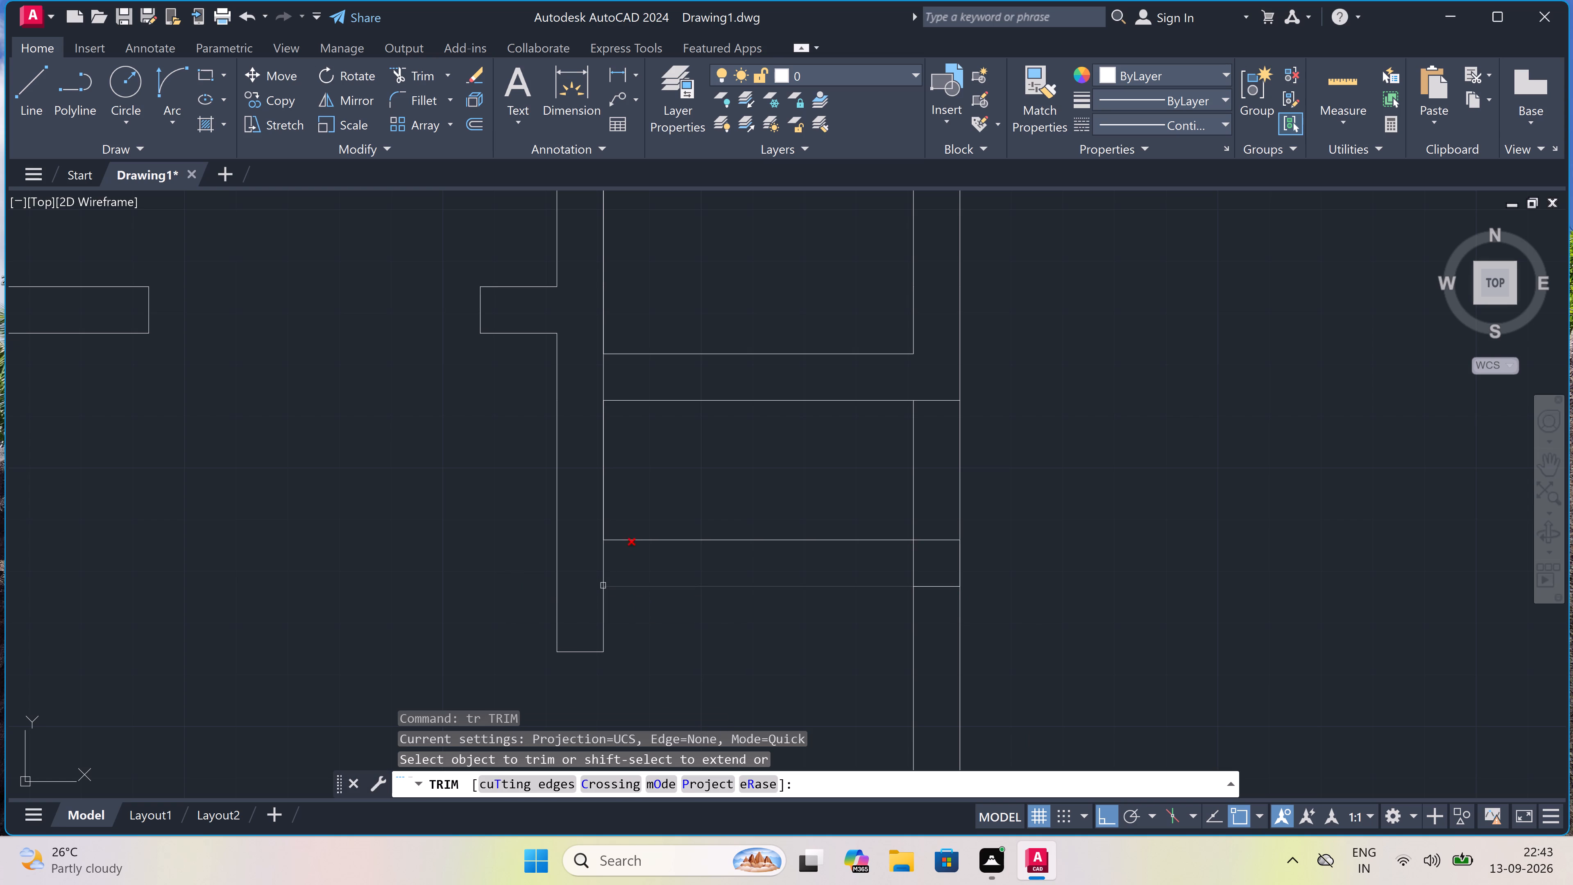
pyautogui.moveTo(660, 492); pyautogui.dragTo(664, 483)
pyautogui.click(721, 341)
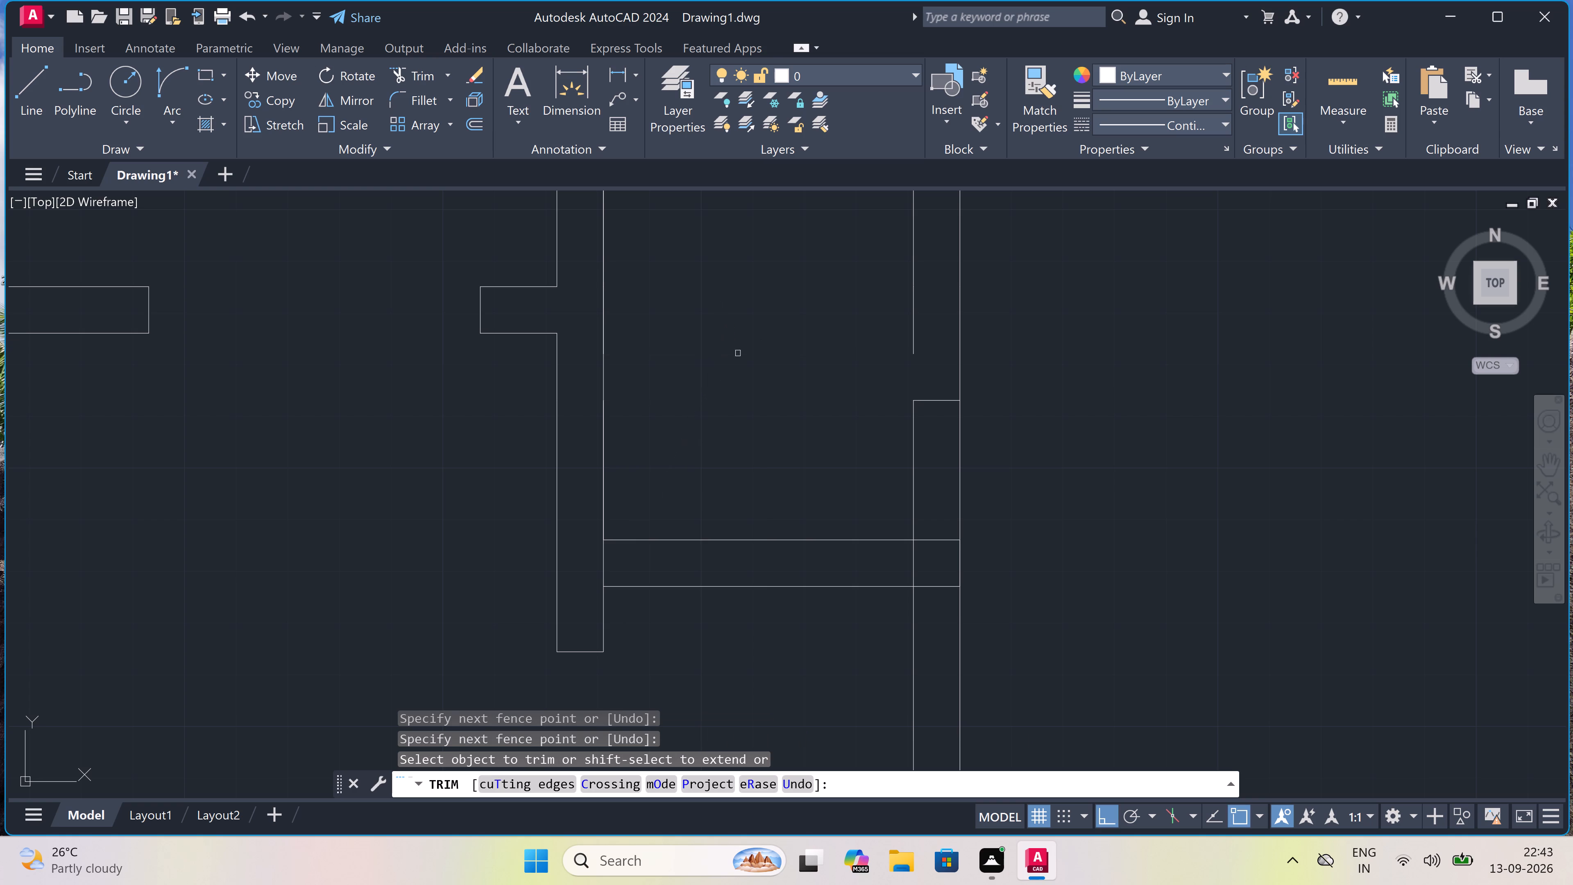
pyautogui.moveTo(941, 440); pyautogui.dragTo(941, 435)
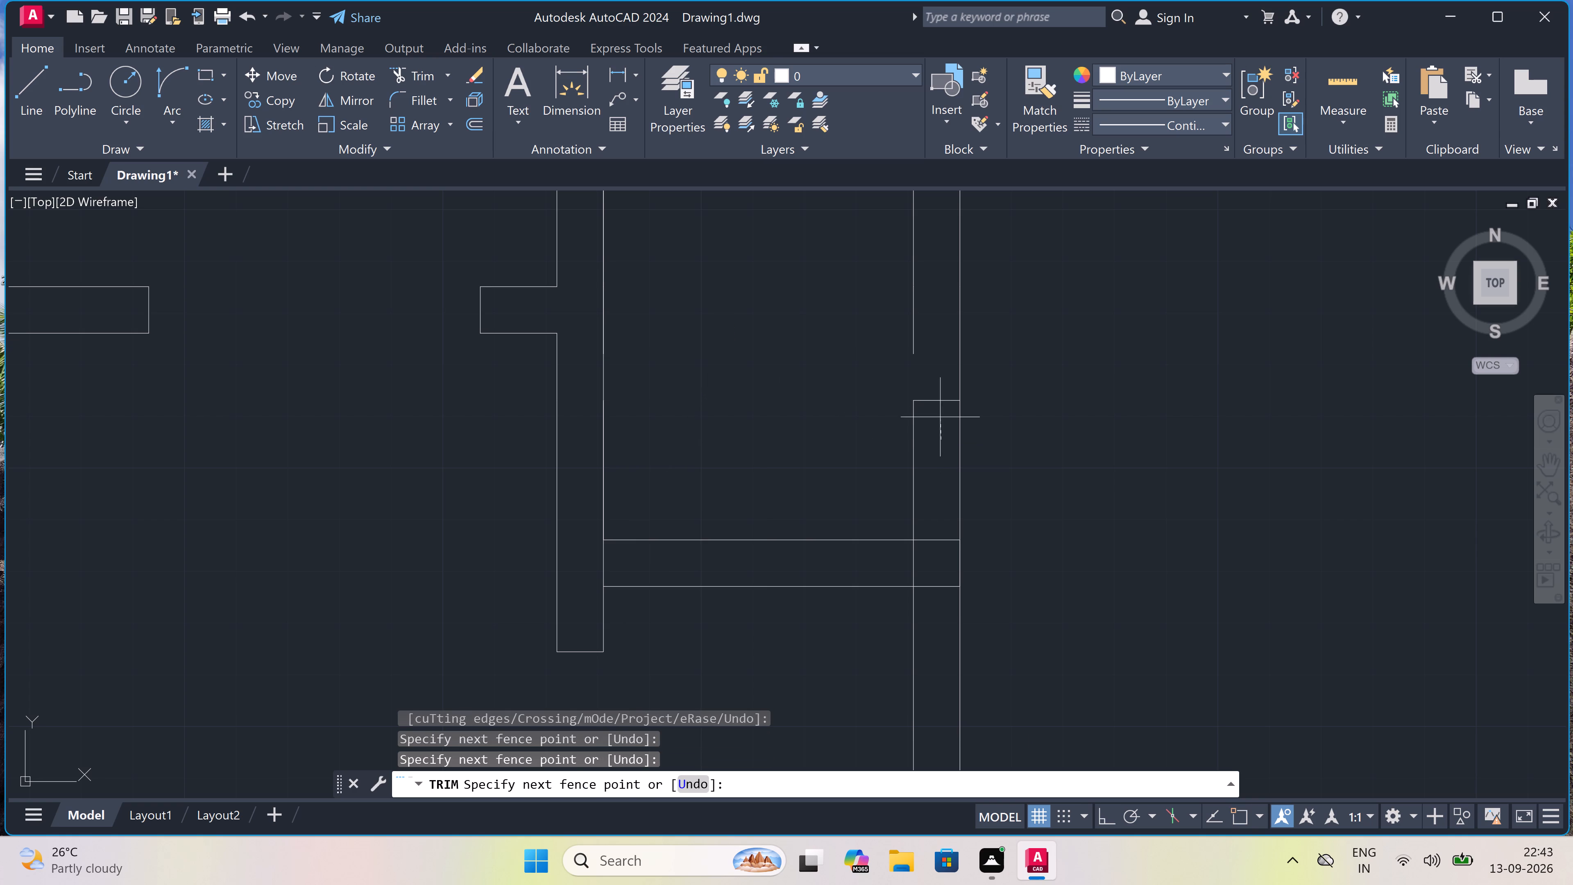
pyautogui.click(934, 359)
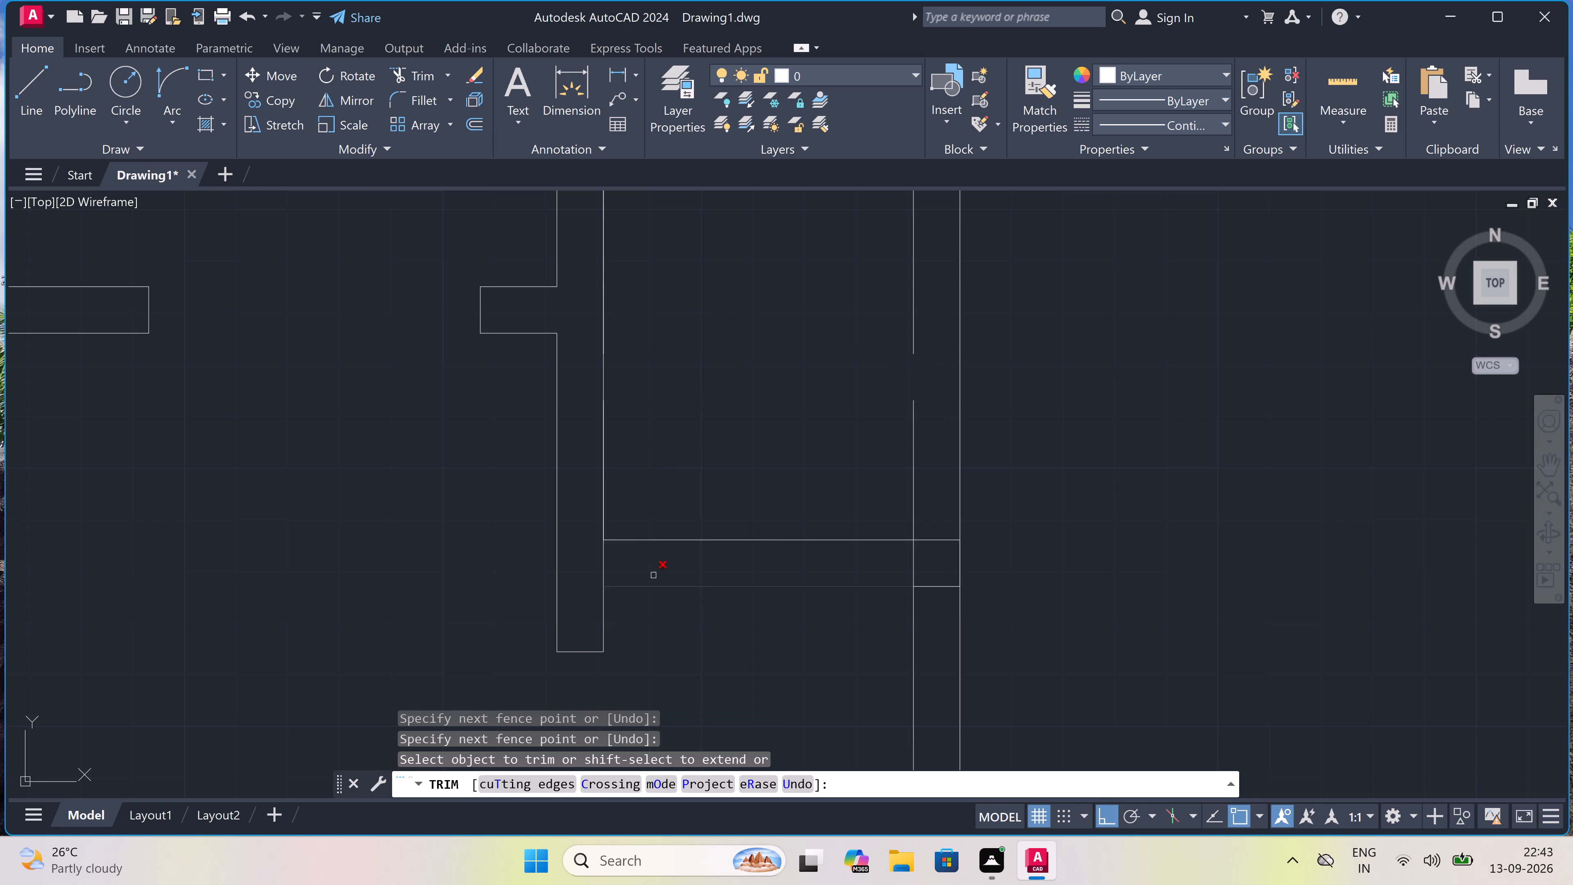
# Trim the overlapping lines where the small room's new bottom wall meets the vertical partitions at both ends.
pyautogui.moveTo(923, 556); pyautogui.dragTo(925, 550)
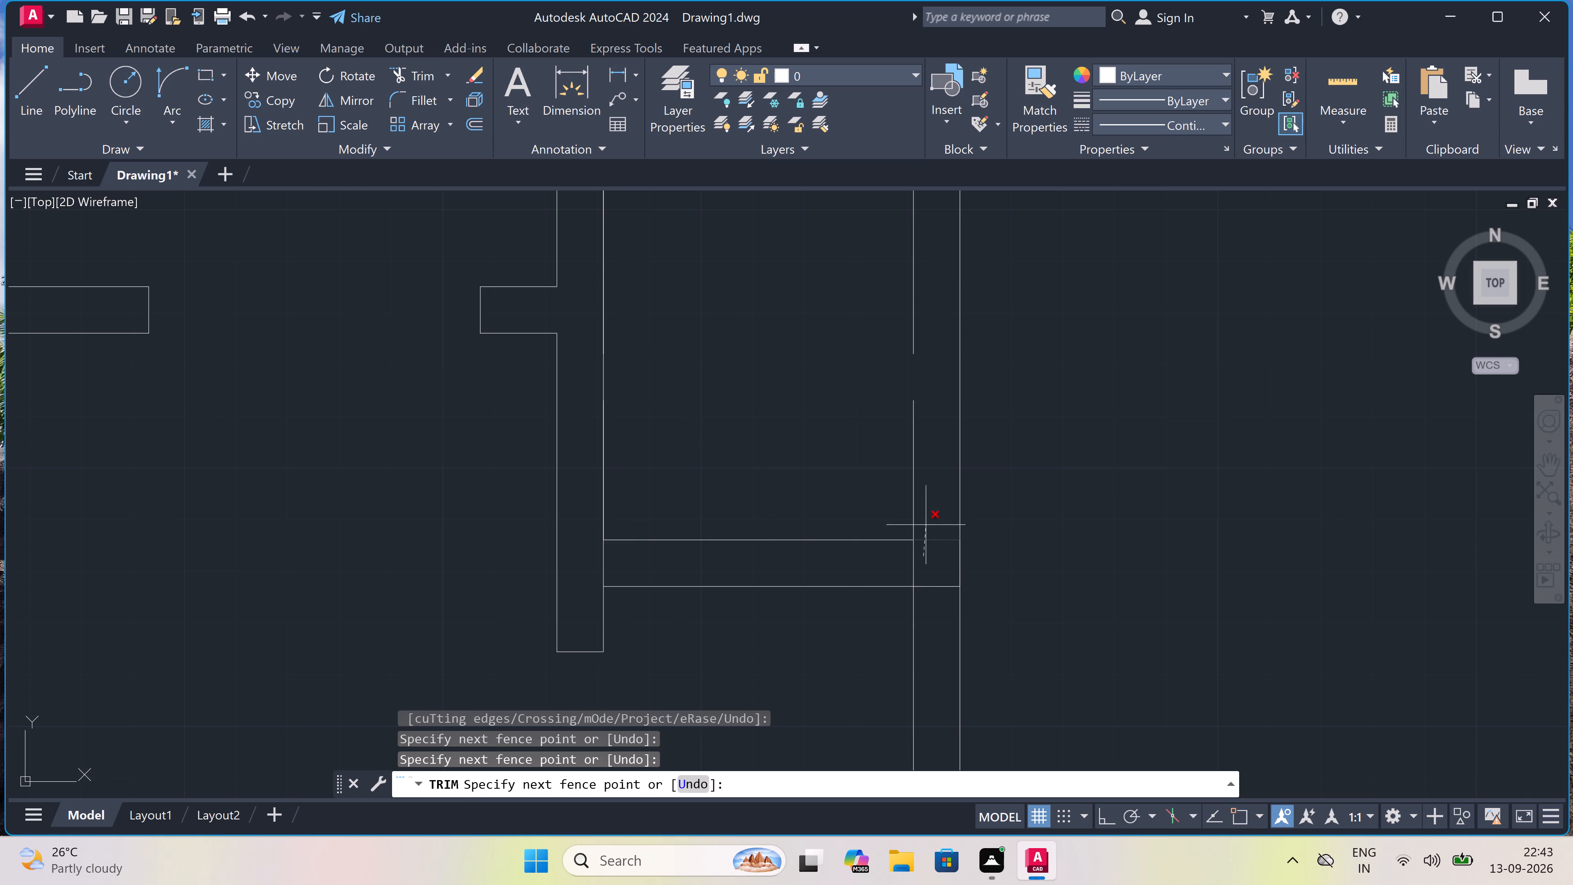
pyautogui.click(926, 524)
pyautogui.moveTo(921, 566); pyautogui.dragTo(896, 565)
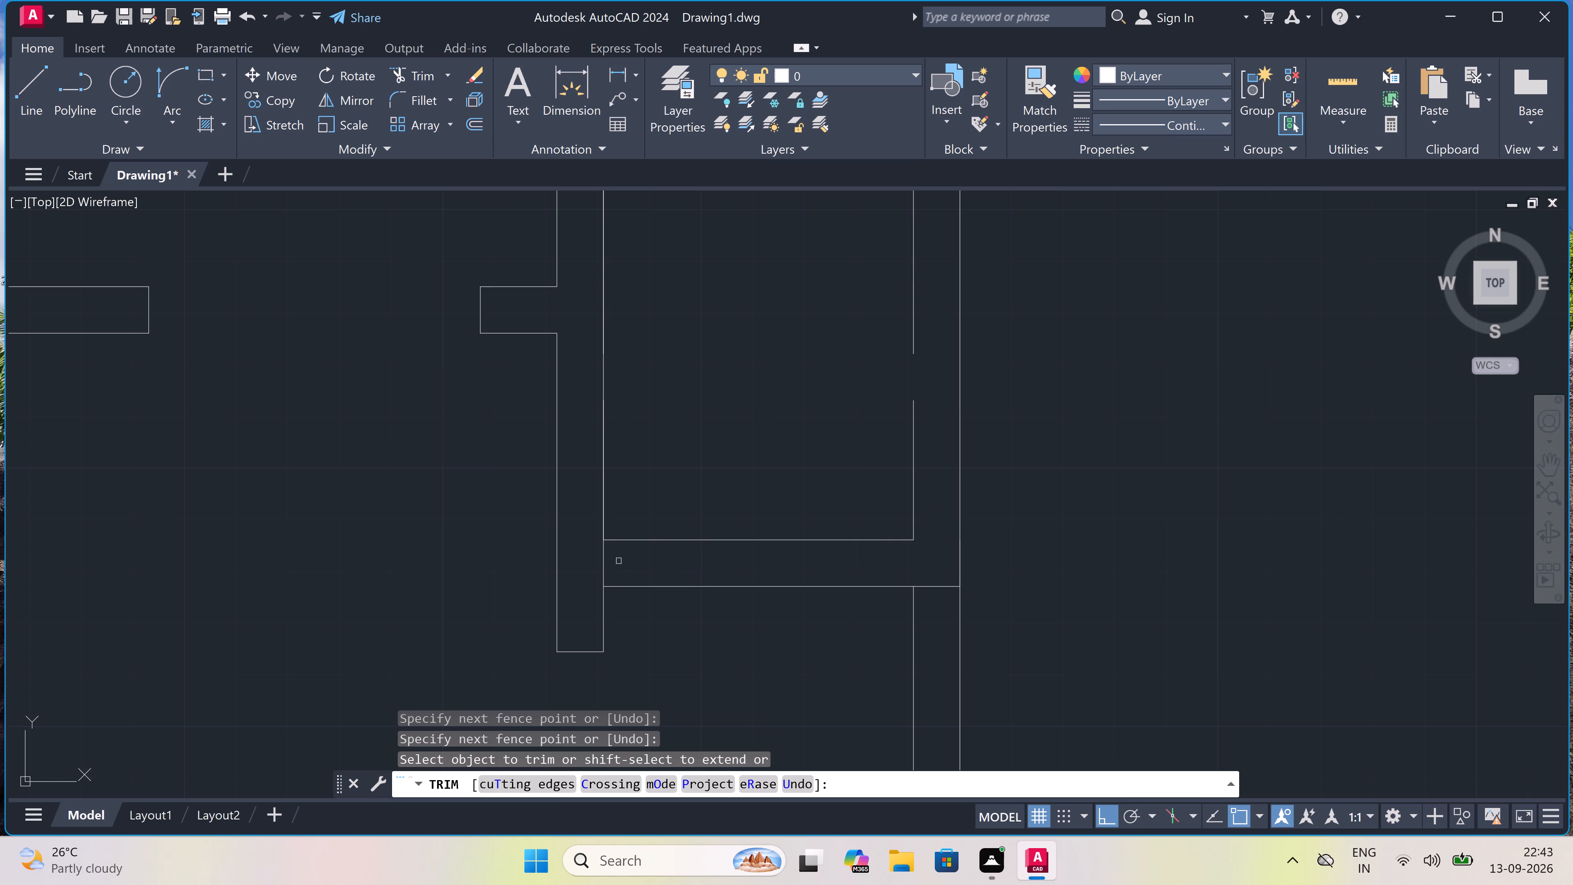
pyautogui.moveTo(614, 557); pyautogui.dragTo(589, 561)
pyautogui.click(573, 562)
pyautogui.press('Escape')
# Lengthen the short partition end below the small top-middle room downward, drawing both sides and a 9" closing end.
pyautogui.scroll(-3, 632, 488)
pyautogui.scroll(-2, 625, 560)
pyautogui.scroll(3, 630, 574)
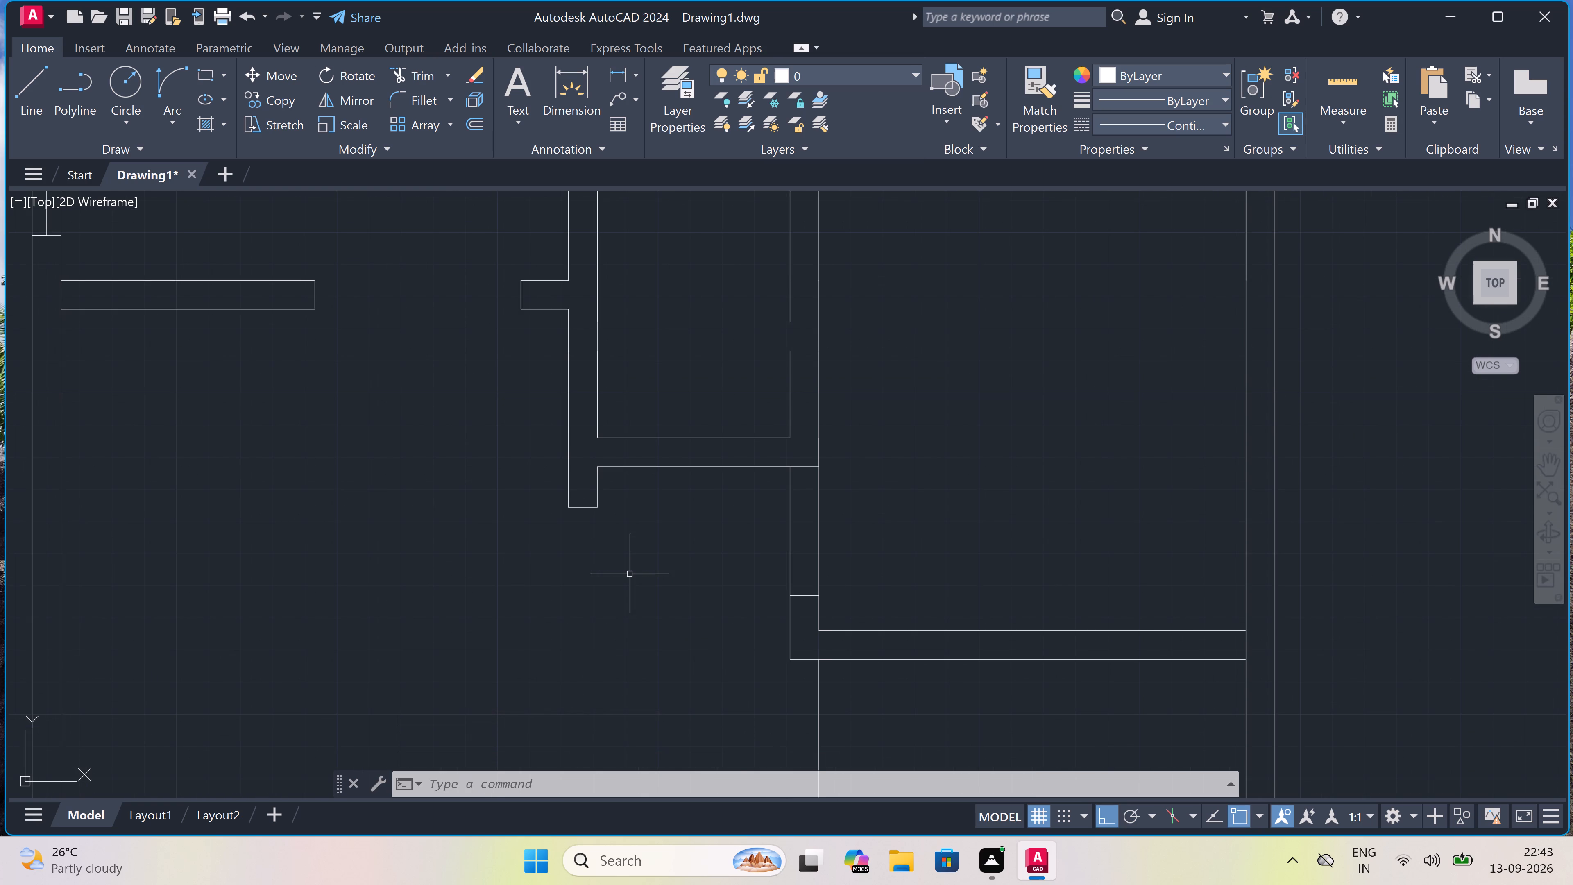
pyautogui.write('l')
pyautogui.press('space')
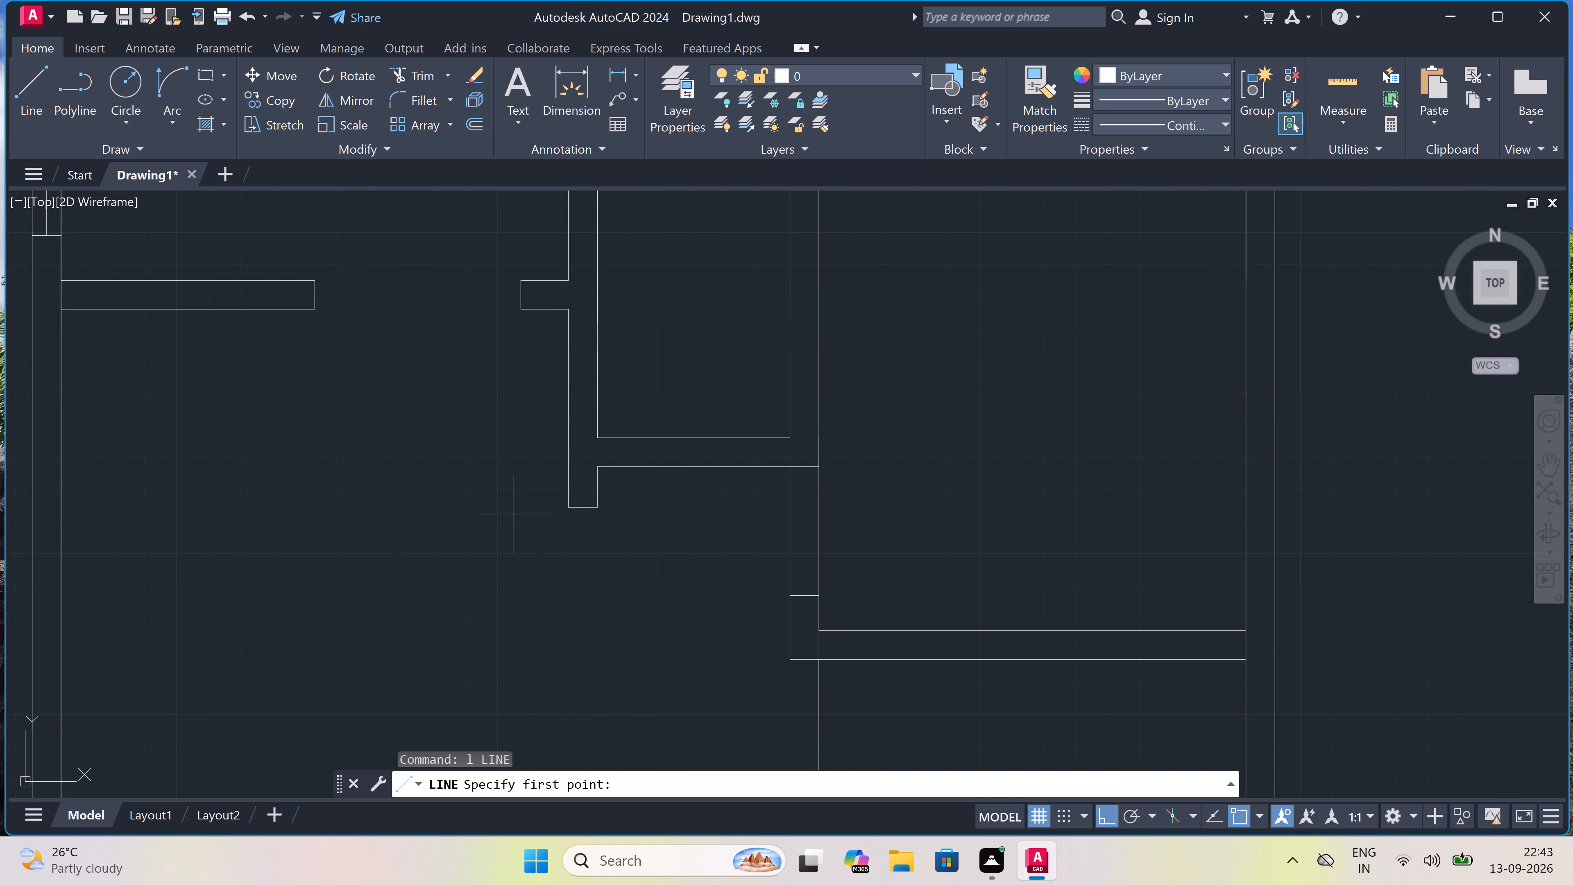
pyautogui.moveTo(572, 509); pyautogui.dragTo(576, 545)
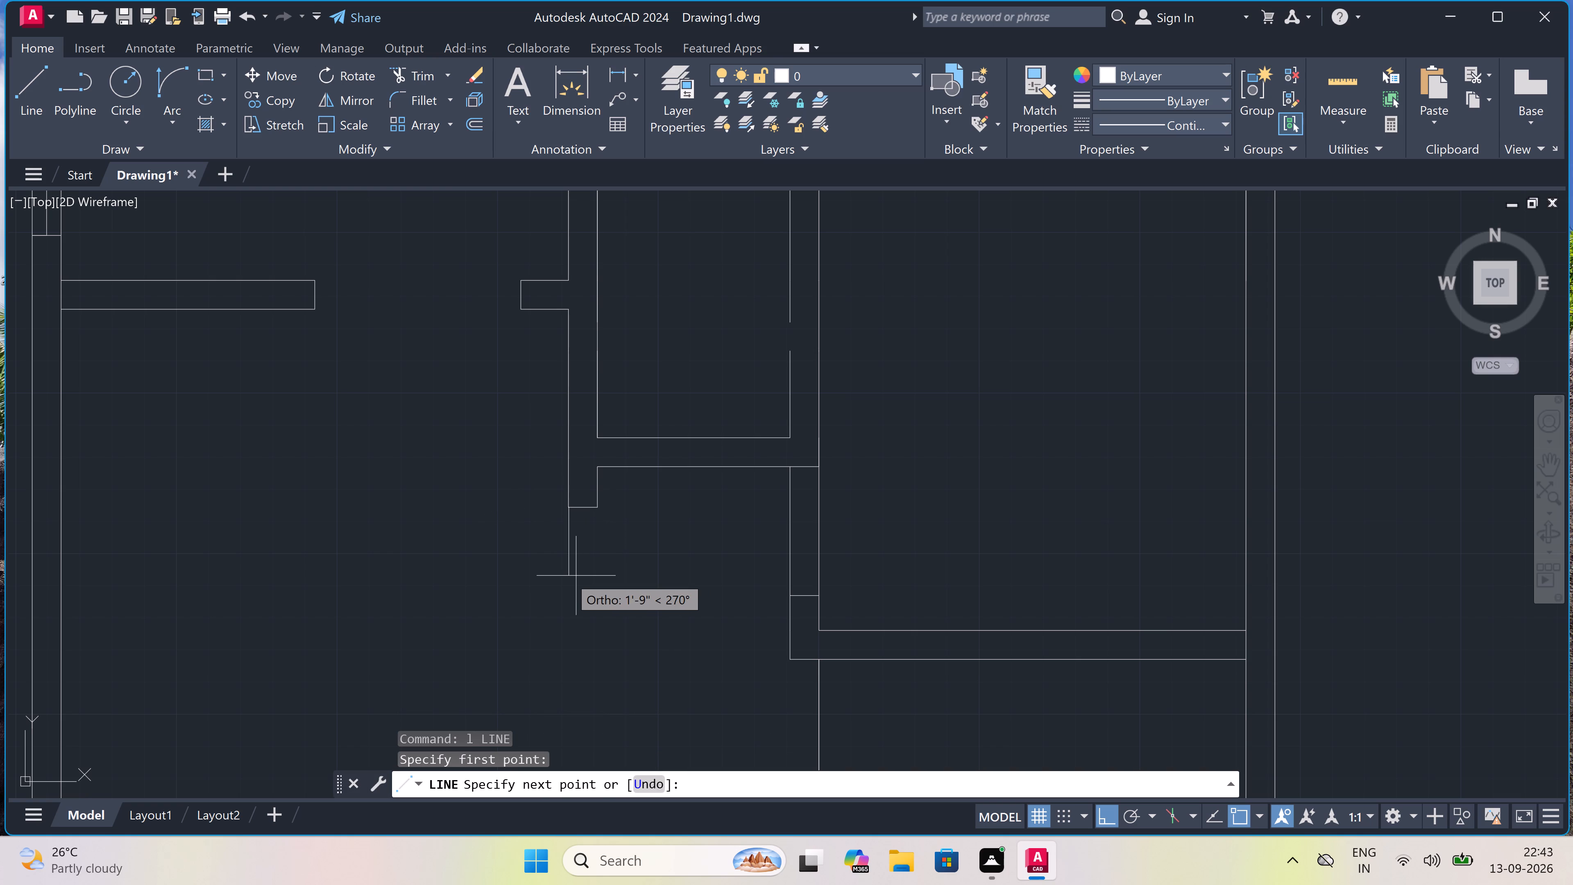
pyautogui.click(568, 608)
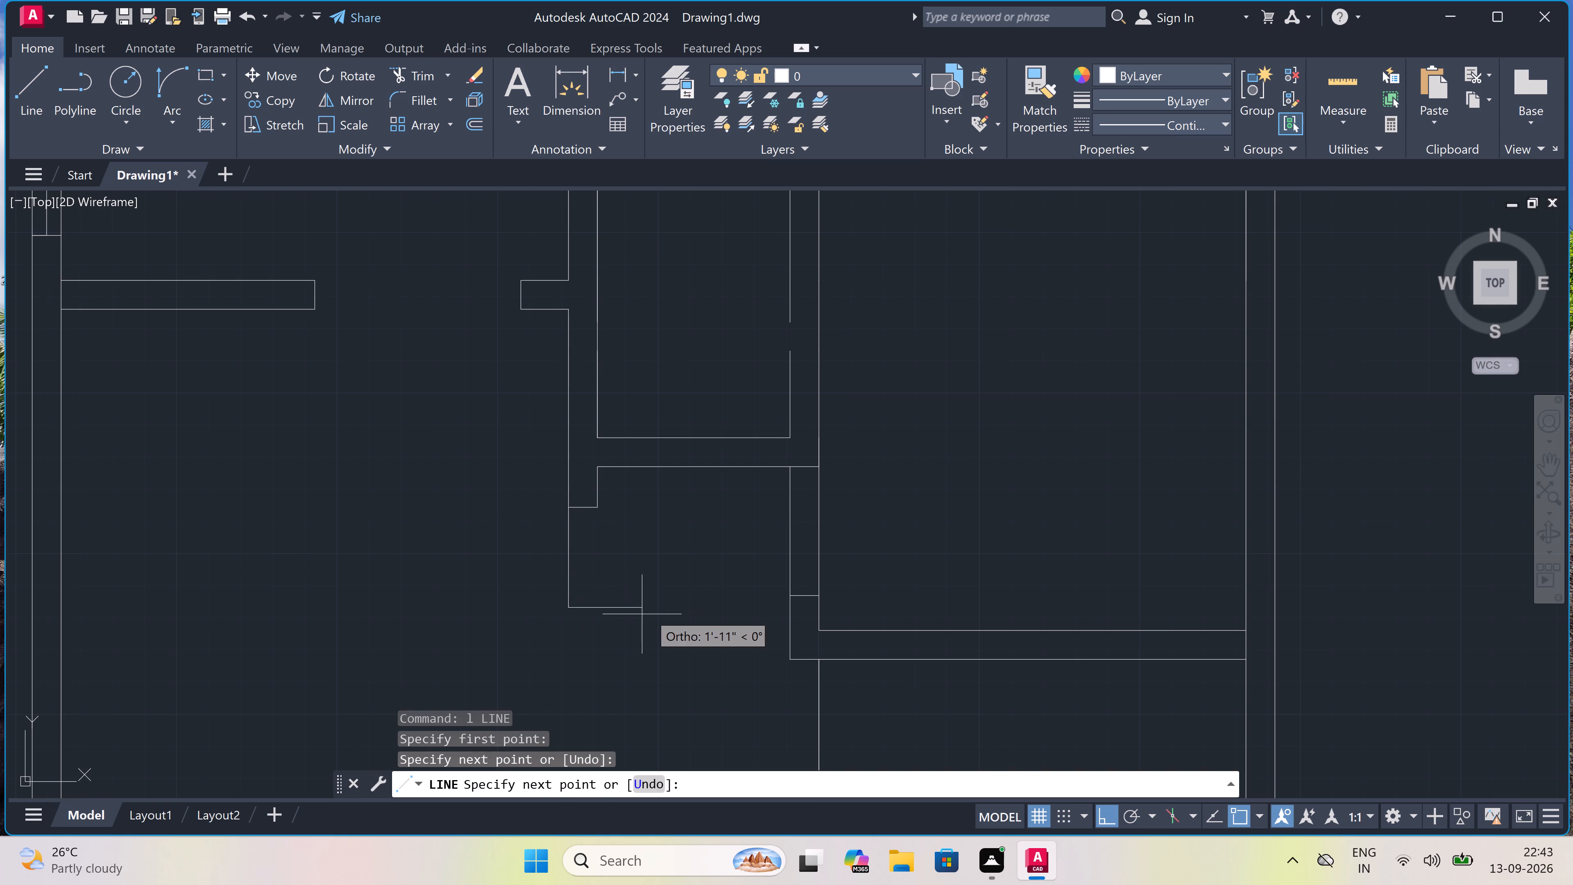
pyautogui.write('9"')
pyautogui.press('space')
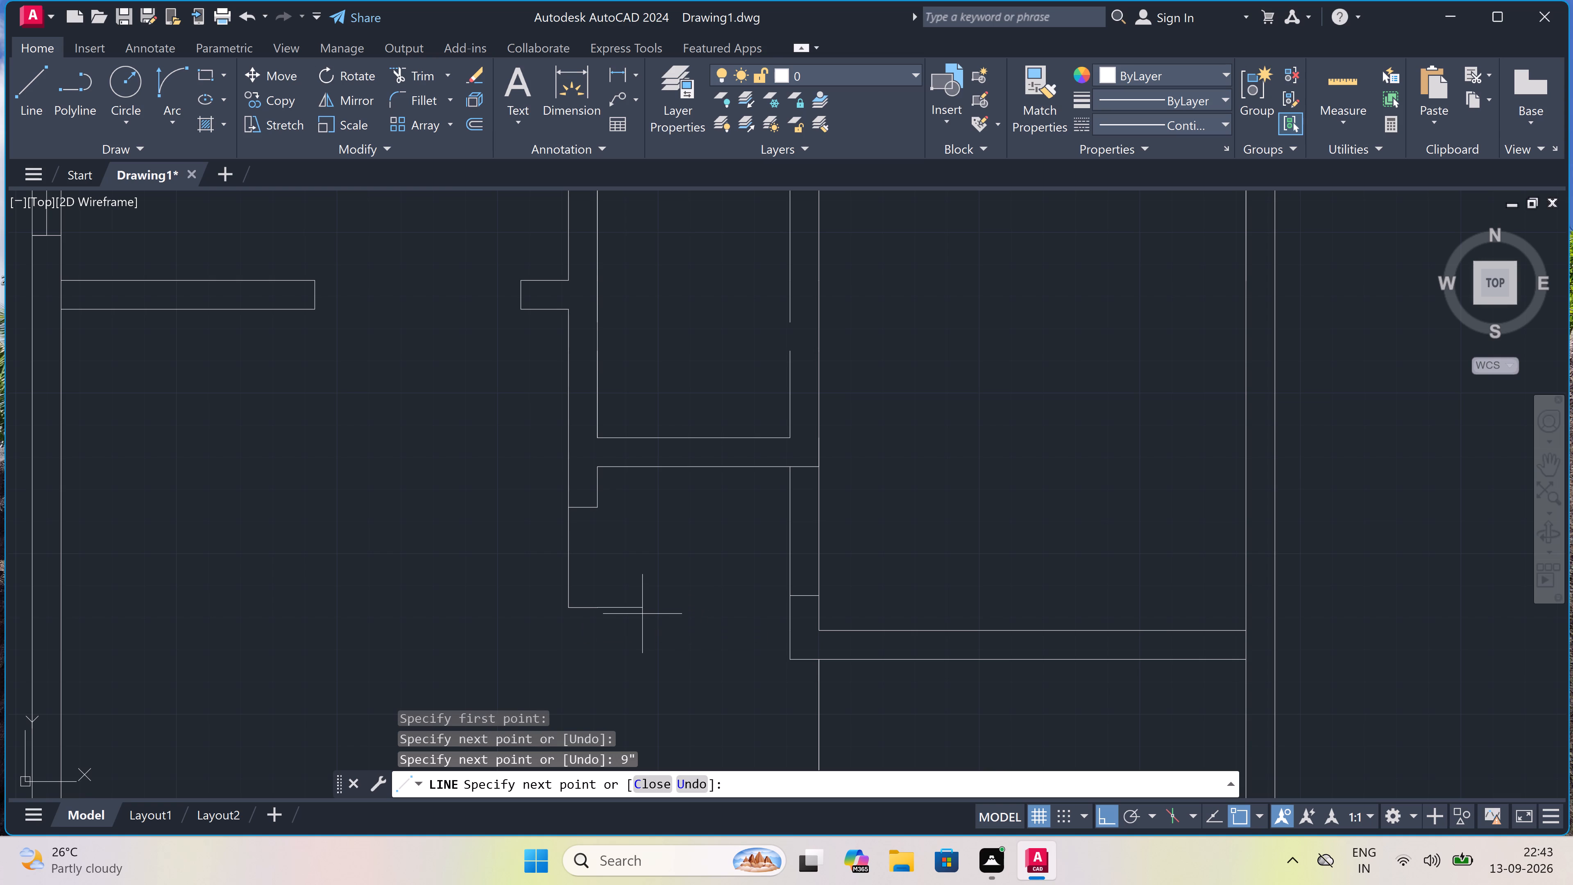
pyautogui.click(594, 505)
pyautogui.press('Escape')
# Trim the old end line inside the lengthened partition and the leftover lines crossing the partition on the small room's right.
pyautogui.write('tr')
pyautogui.press('space')
pyautogui.moveTo(575, 499); pyautogui.dragTo(583, 520)
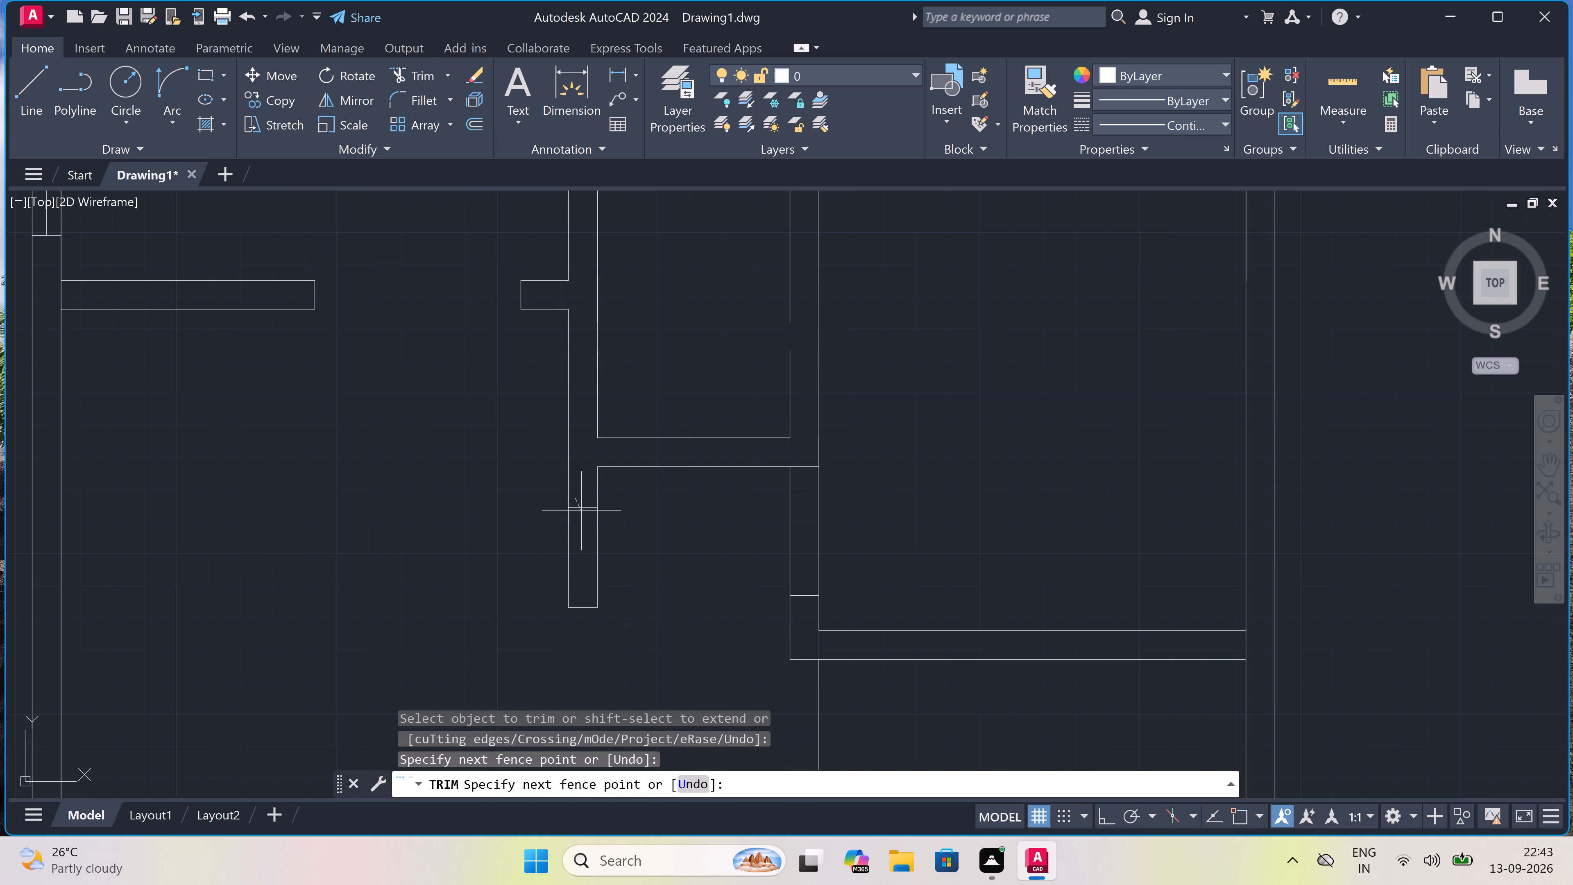
pyautogui.click(586, 524)
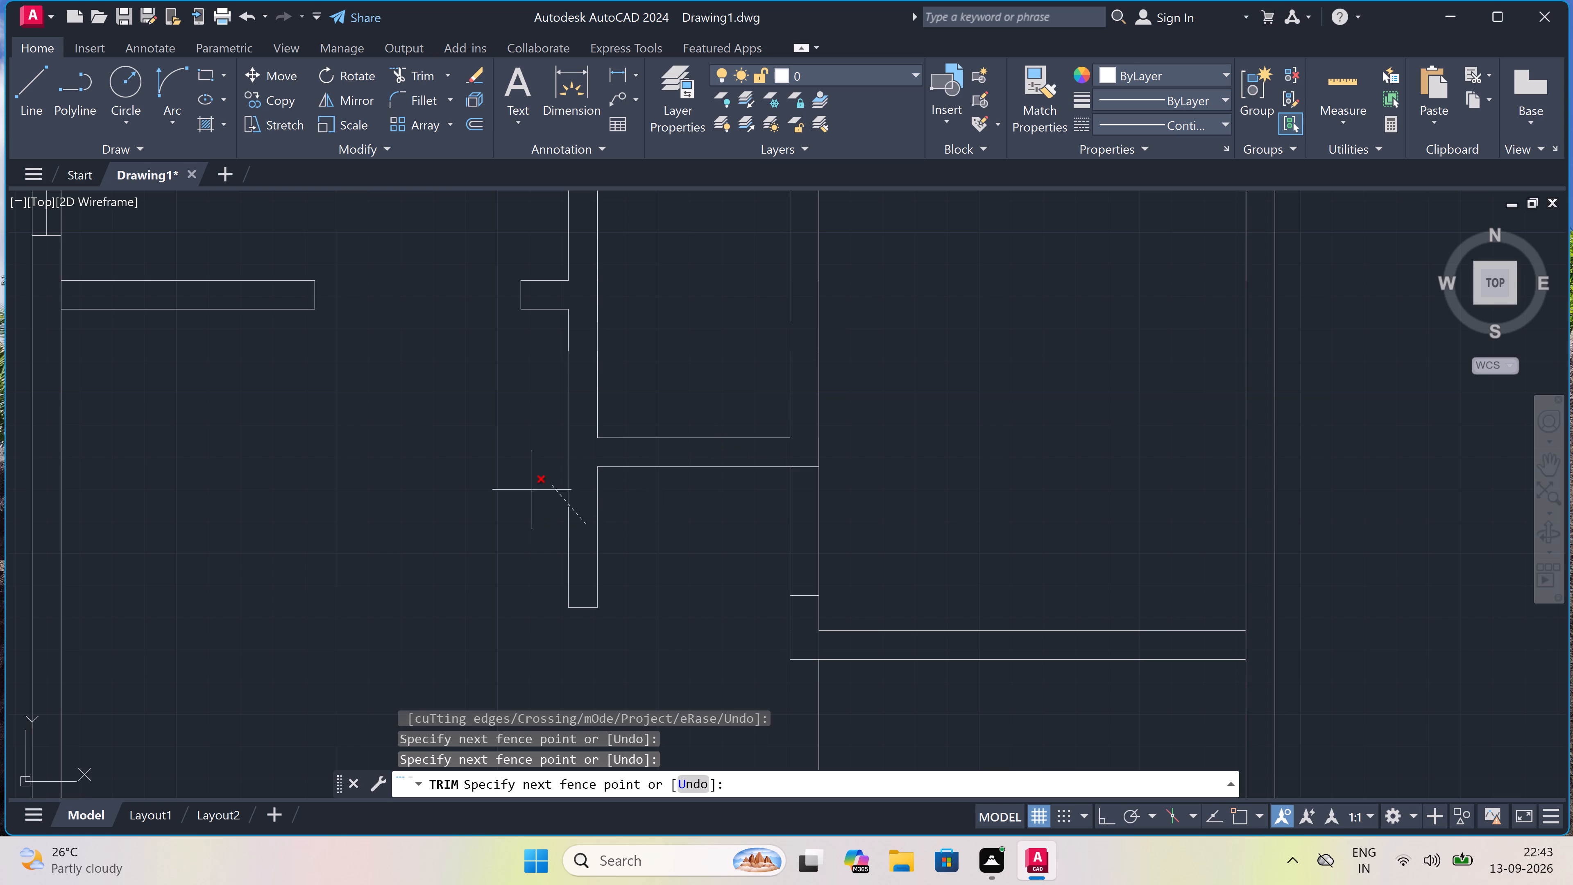
pyautogui.click(575, 461)
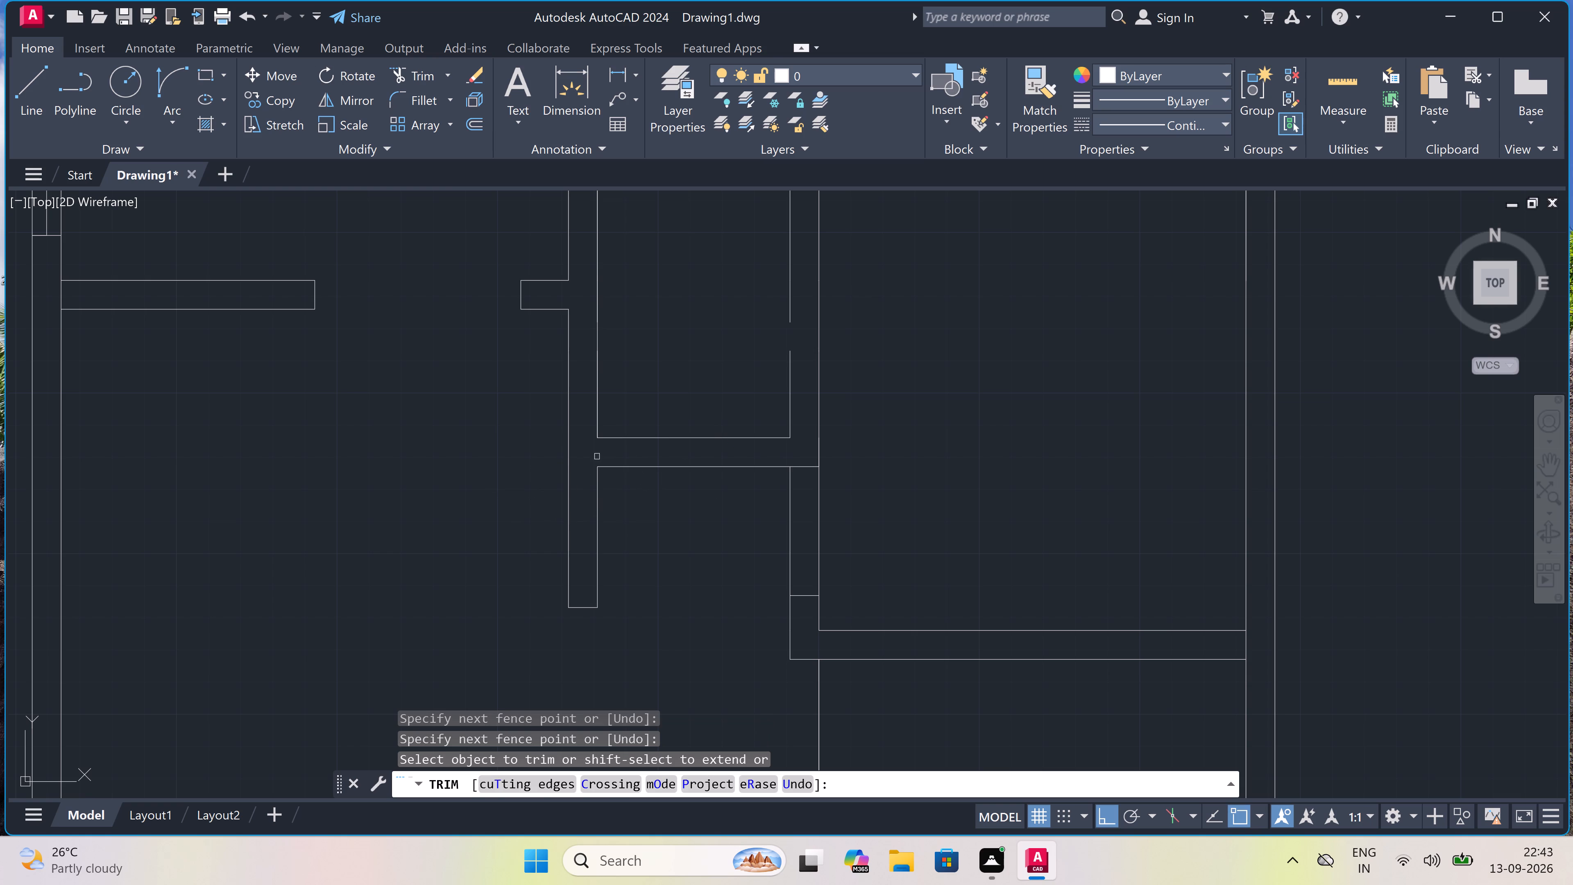
pyautogui.click(808, 461)
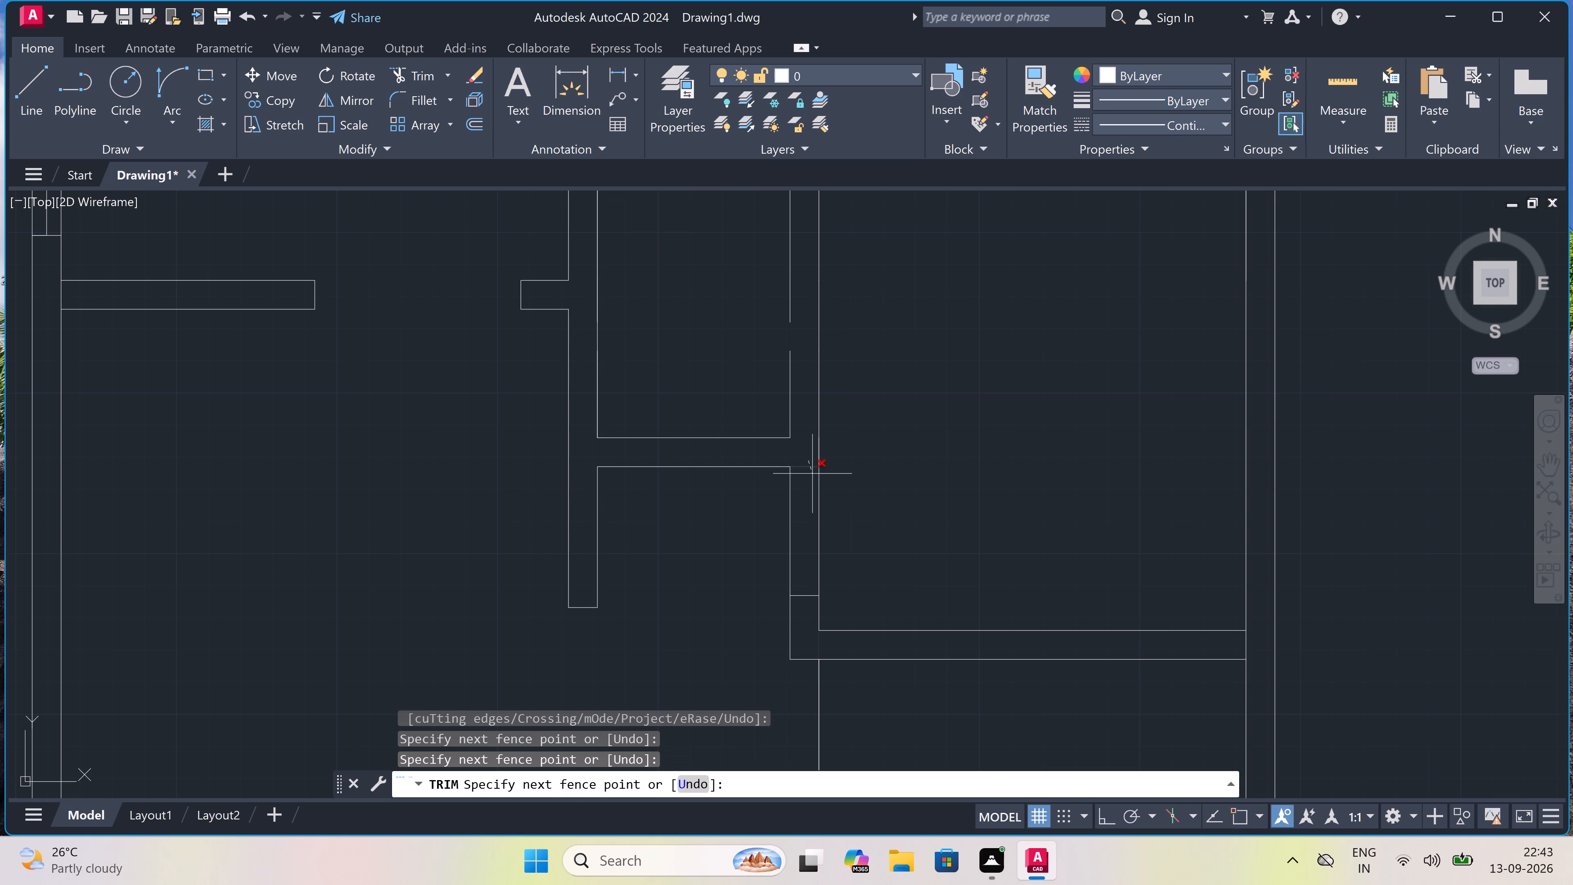
pyautogui.click(809, 622)
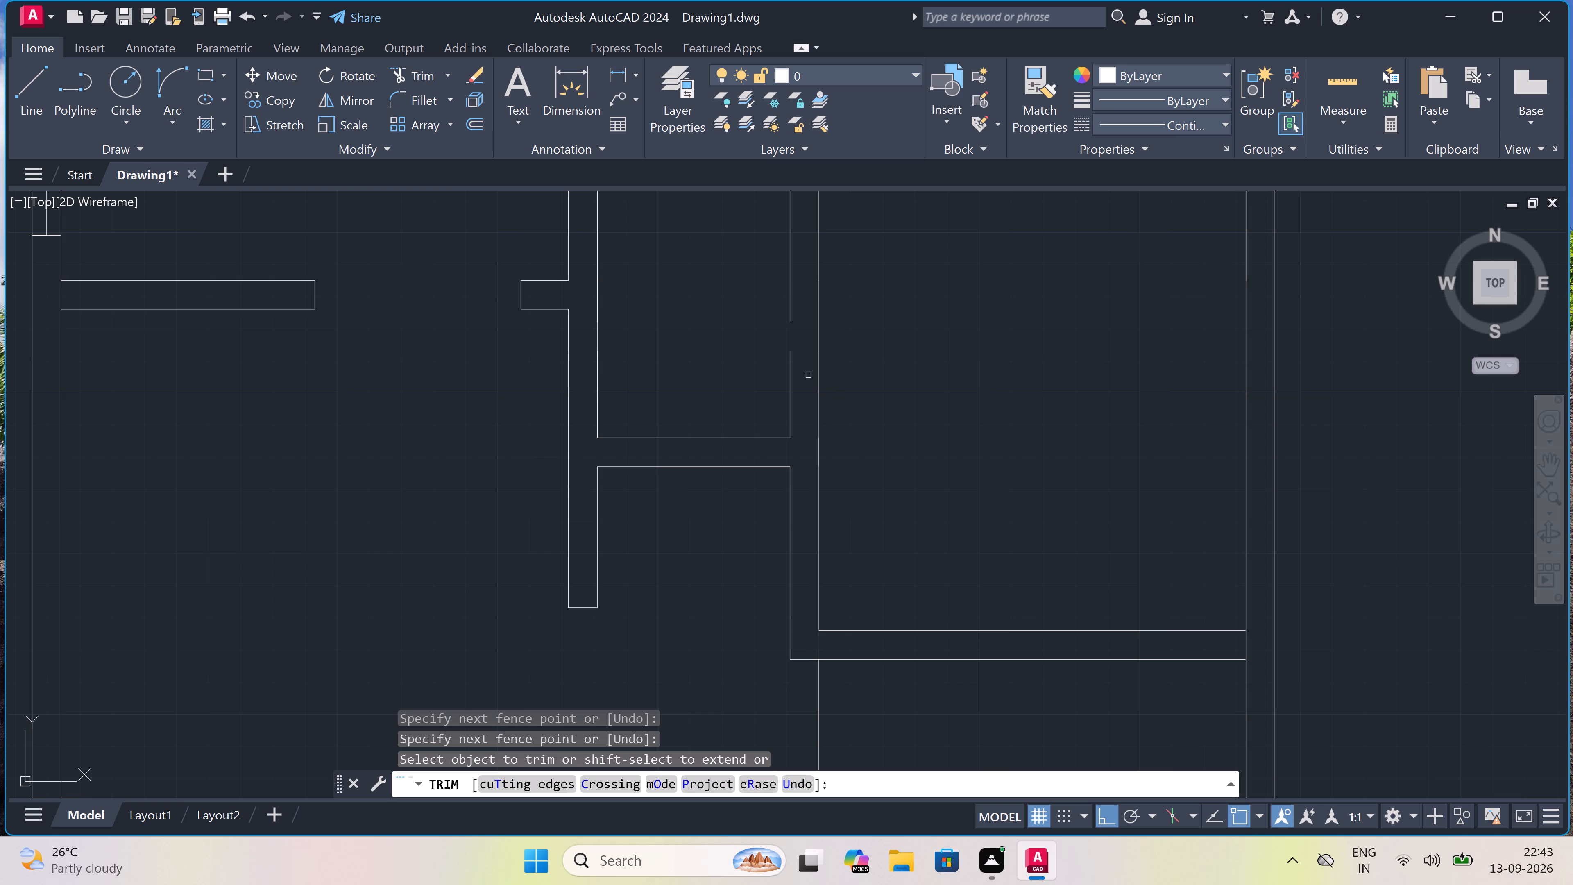
pyautogui.press('Escape')
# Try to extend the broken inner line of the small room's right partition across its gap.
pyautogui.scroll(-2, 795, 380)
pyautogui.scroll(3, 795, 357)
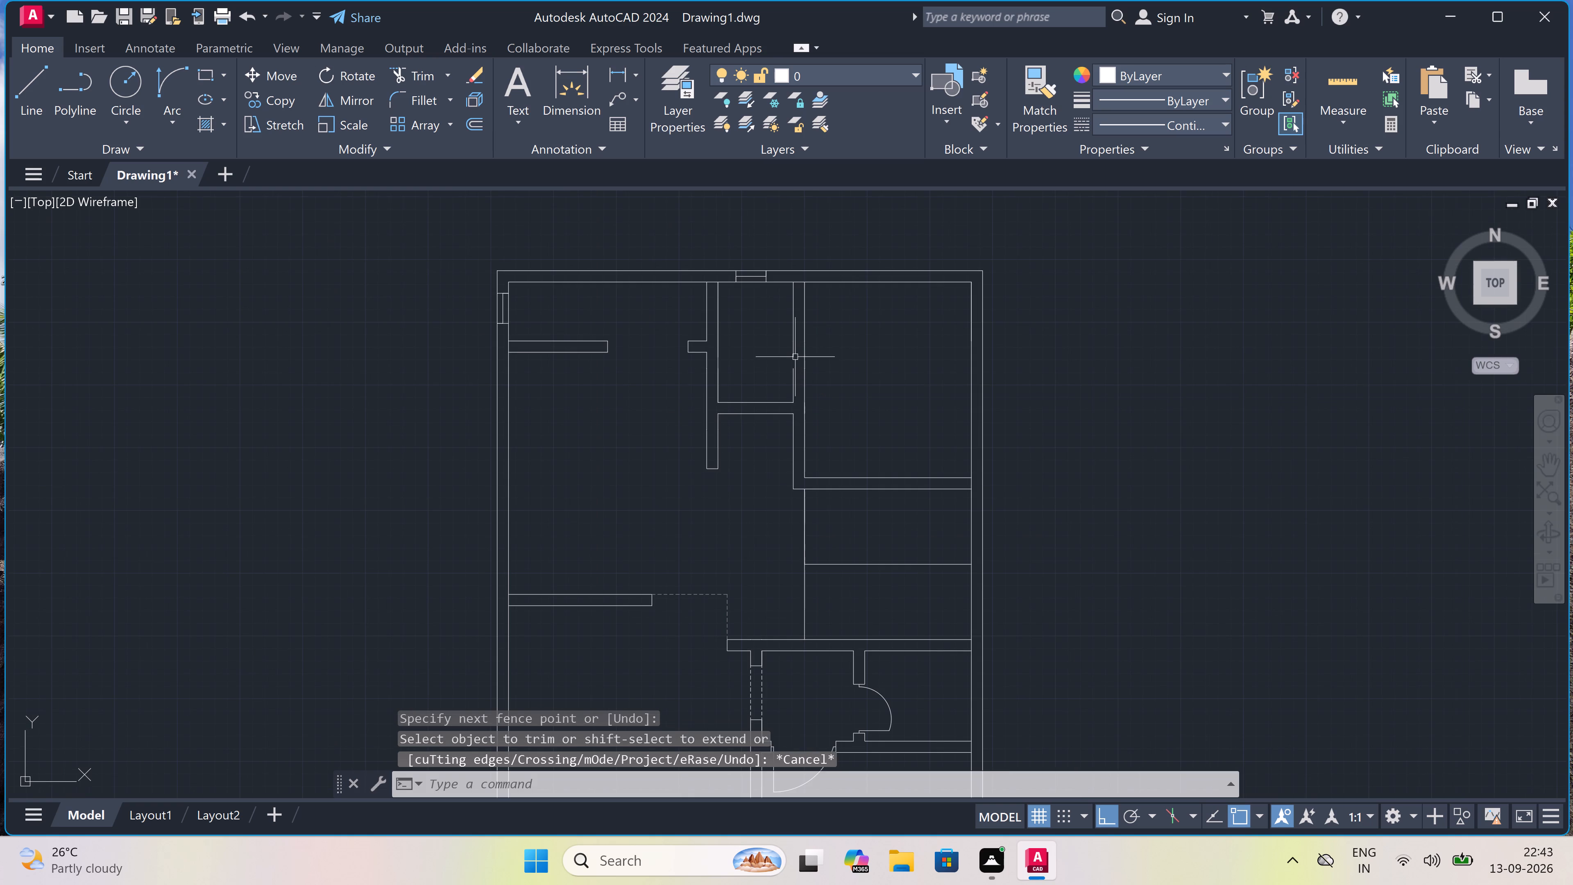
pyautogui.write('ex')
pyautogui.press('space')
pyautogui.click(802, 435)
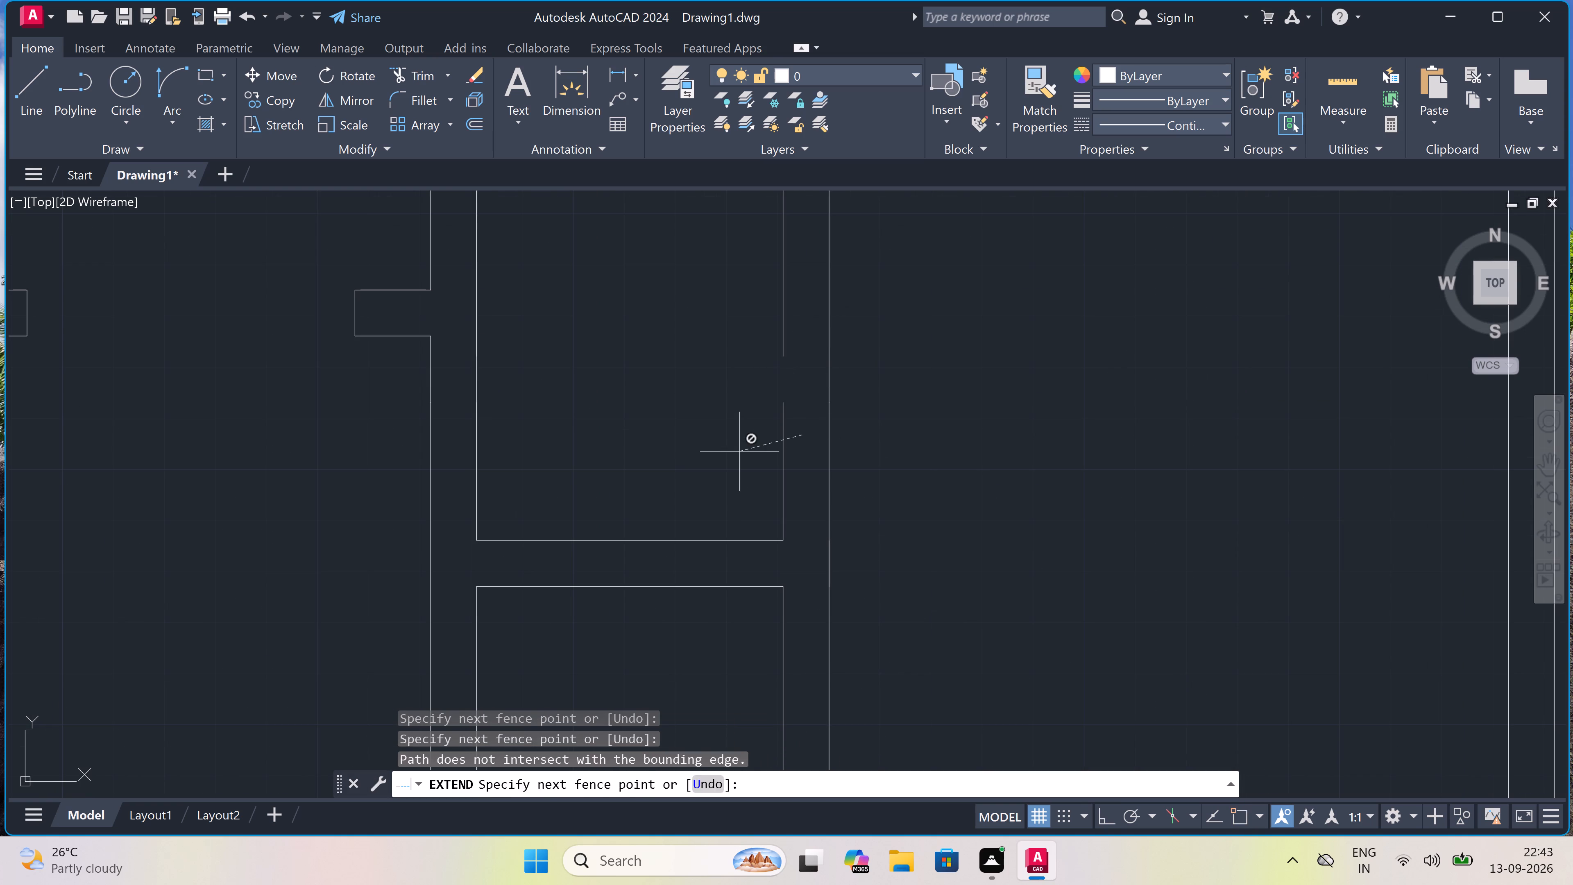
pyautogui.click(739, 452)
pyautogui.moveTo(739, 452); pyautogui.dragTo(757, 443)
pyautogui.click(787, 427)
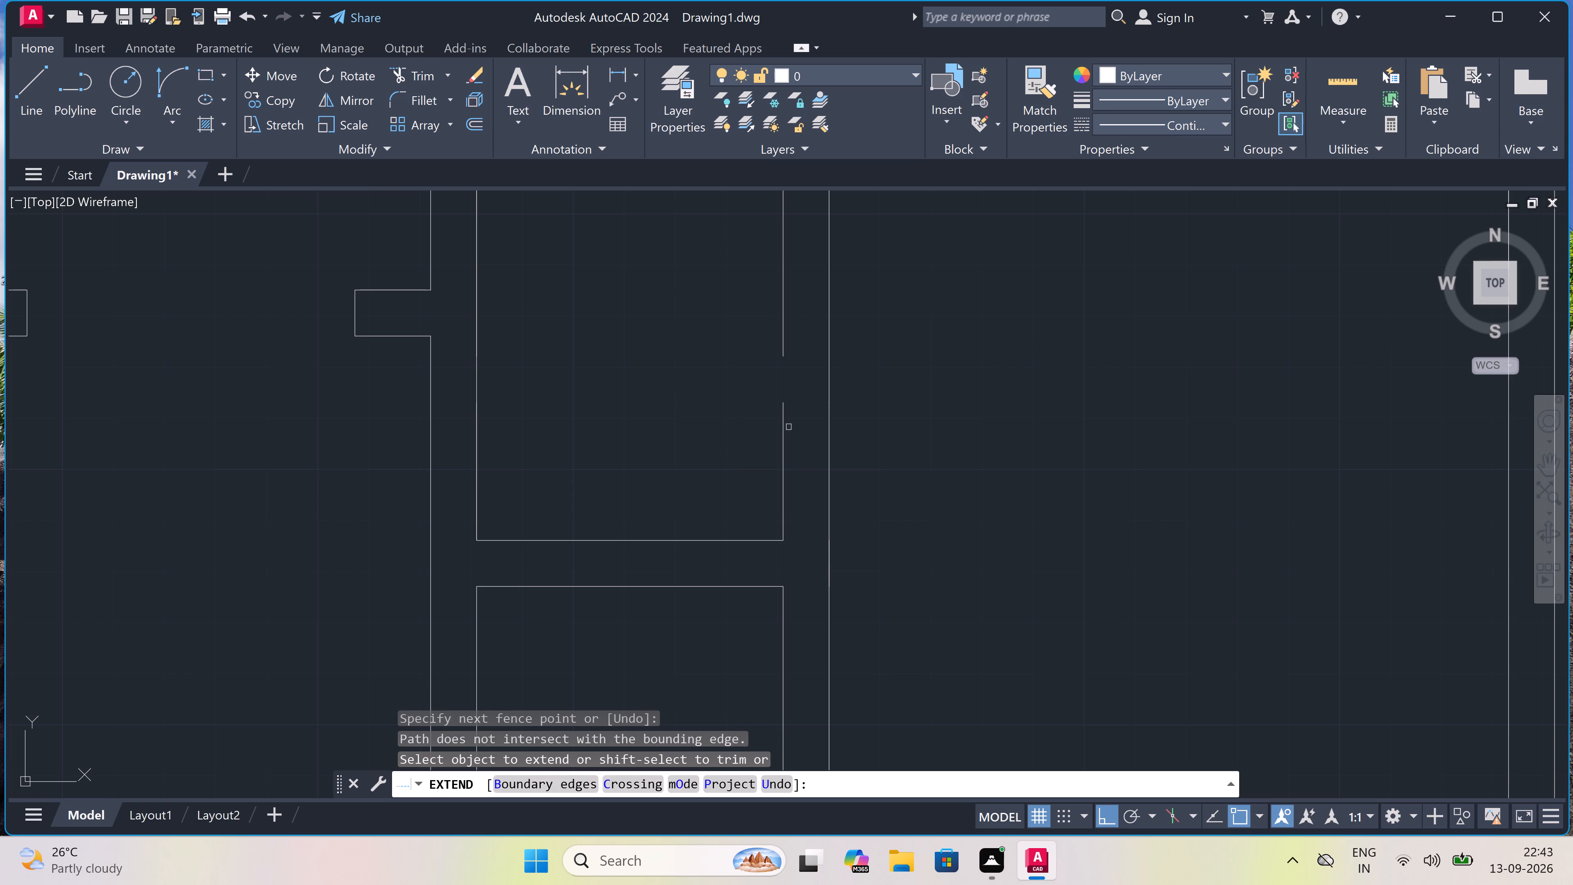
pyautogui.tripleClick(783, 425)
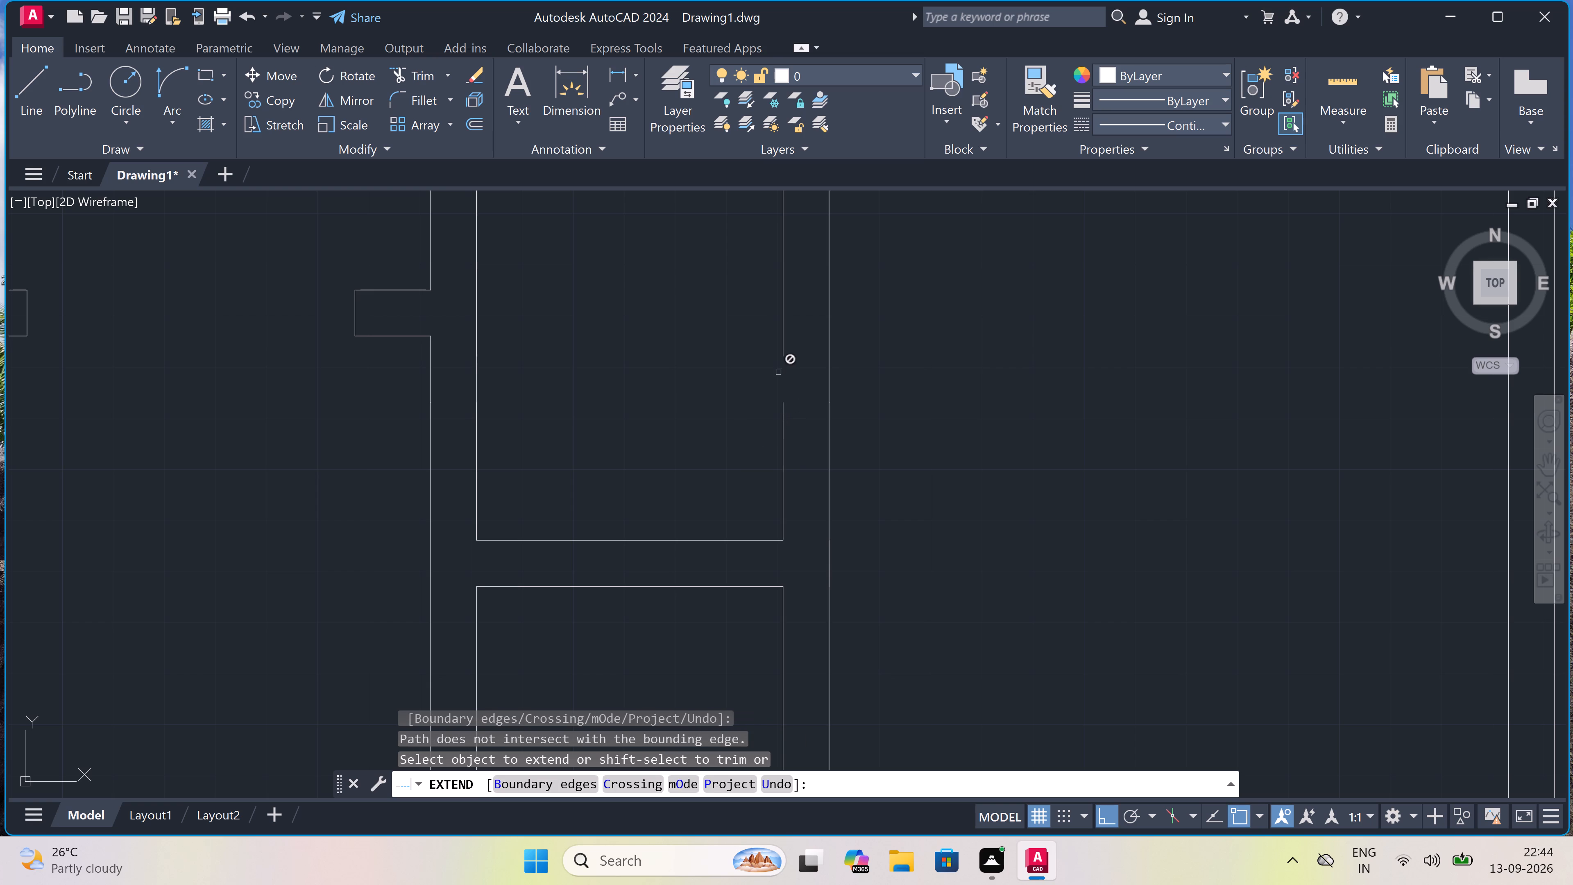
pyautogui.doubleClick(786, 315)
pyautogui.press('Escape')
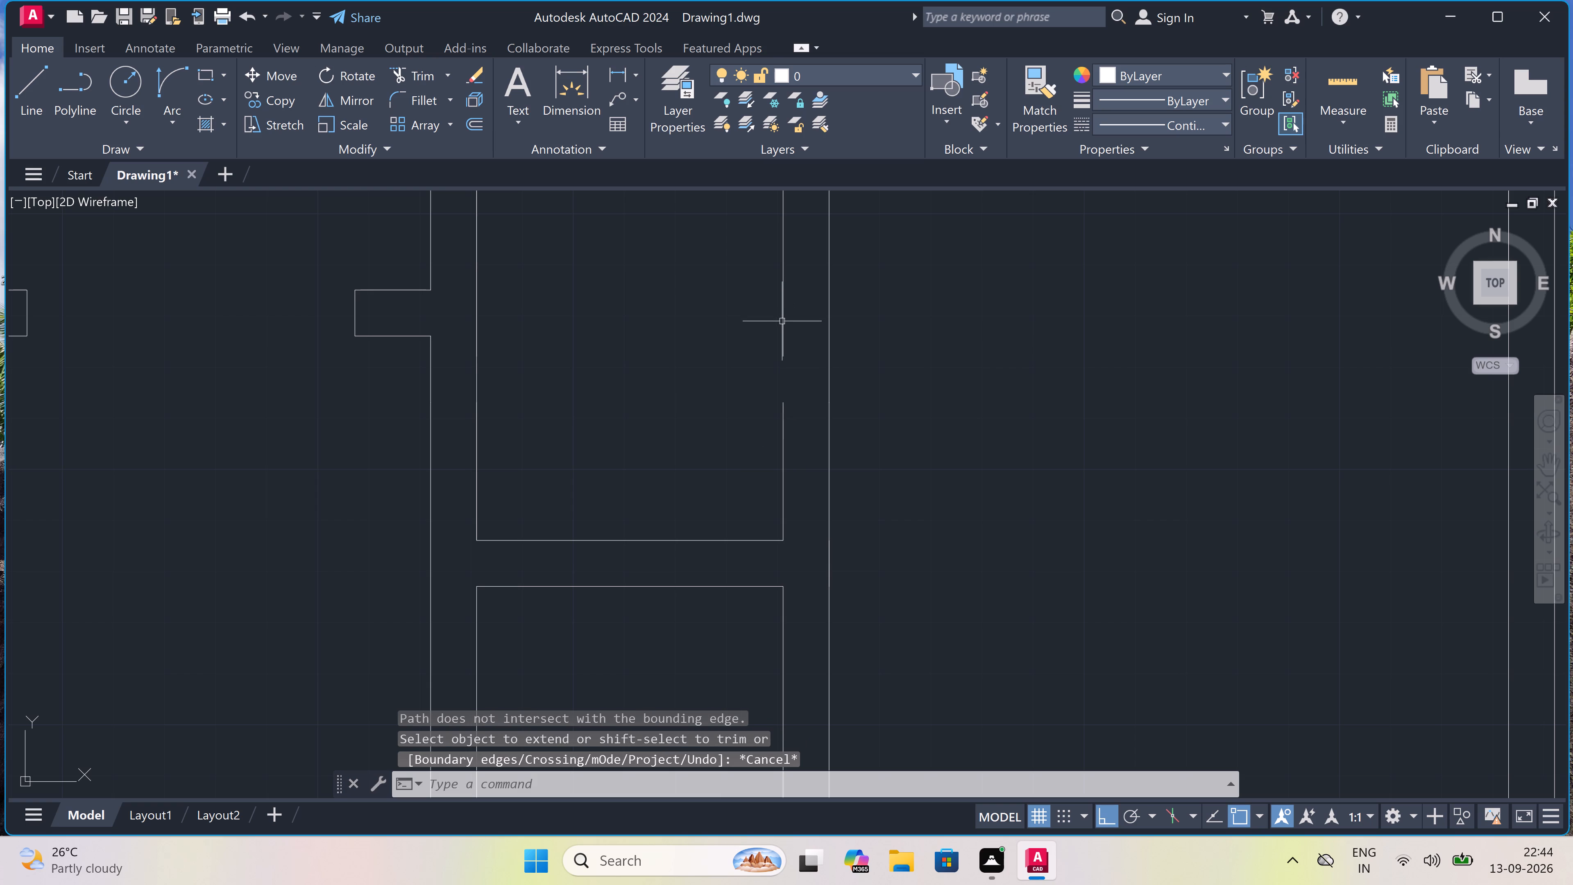
# Draw a line closing the gap in the inner face of the small room's right partition.
pyautogui.press('l')
pyautogui.press('space')
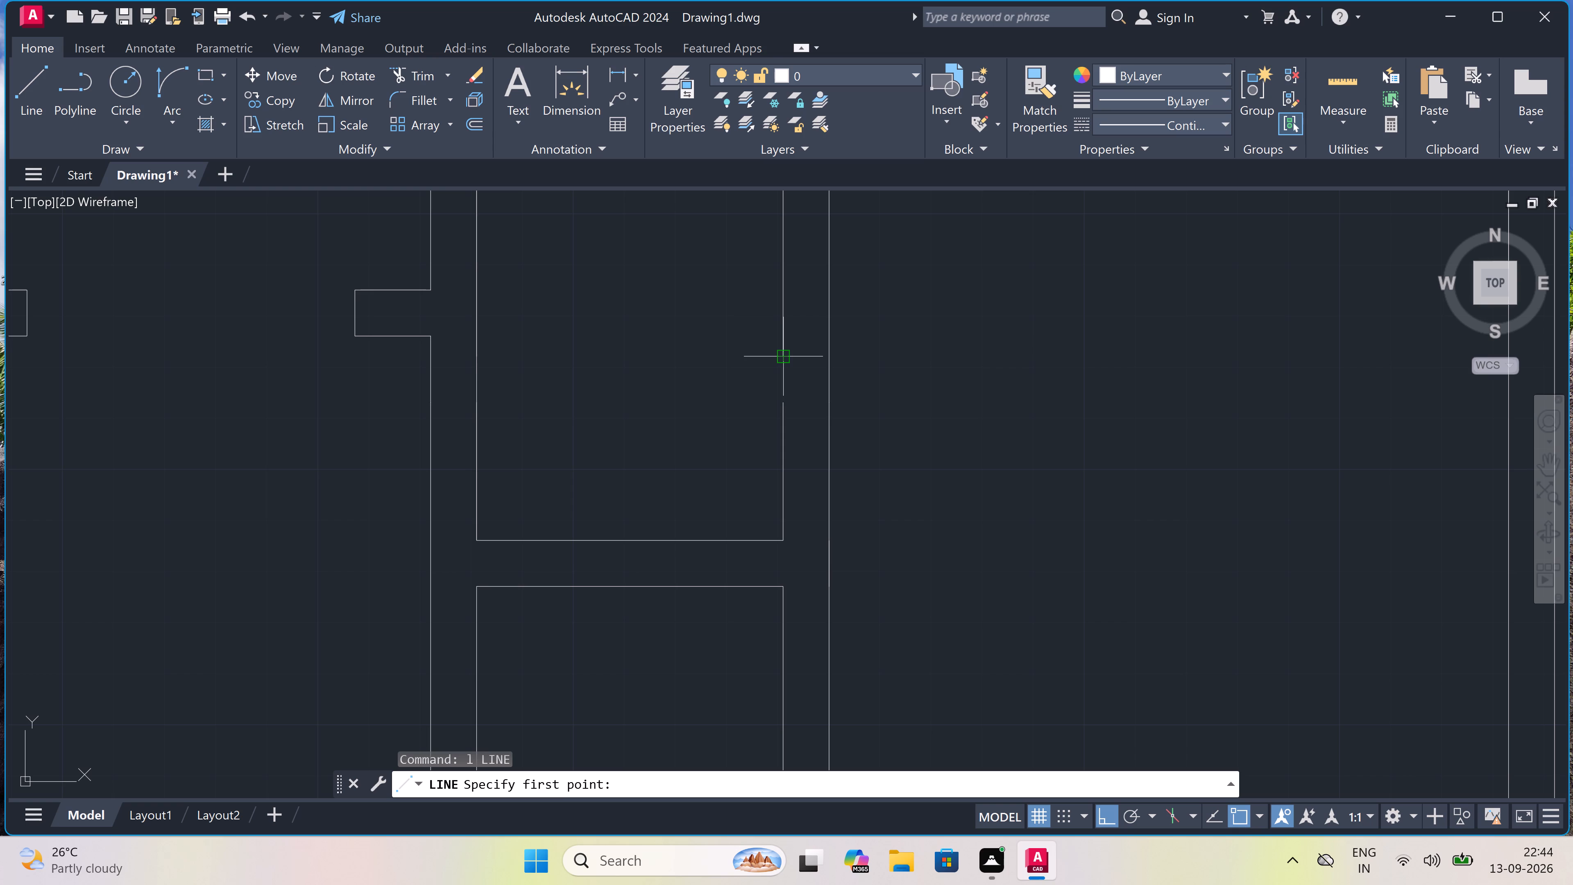
pyautogui.click(778, 358)
pyautogui.click(788, 399)
pyautogui.press('Escape')
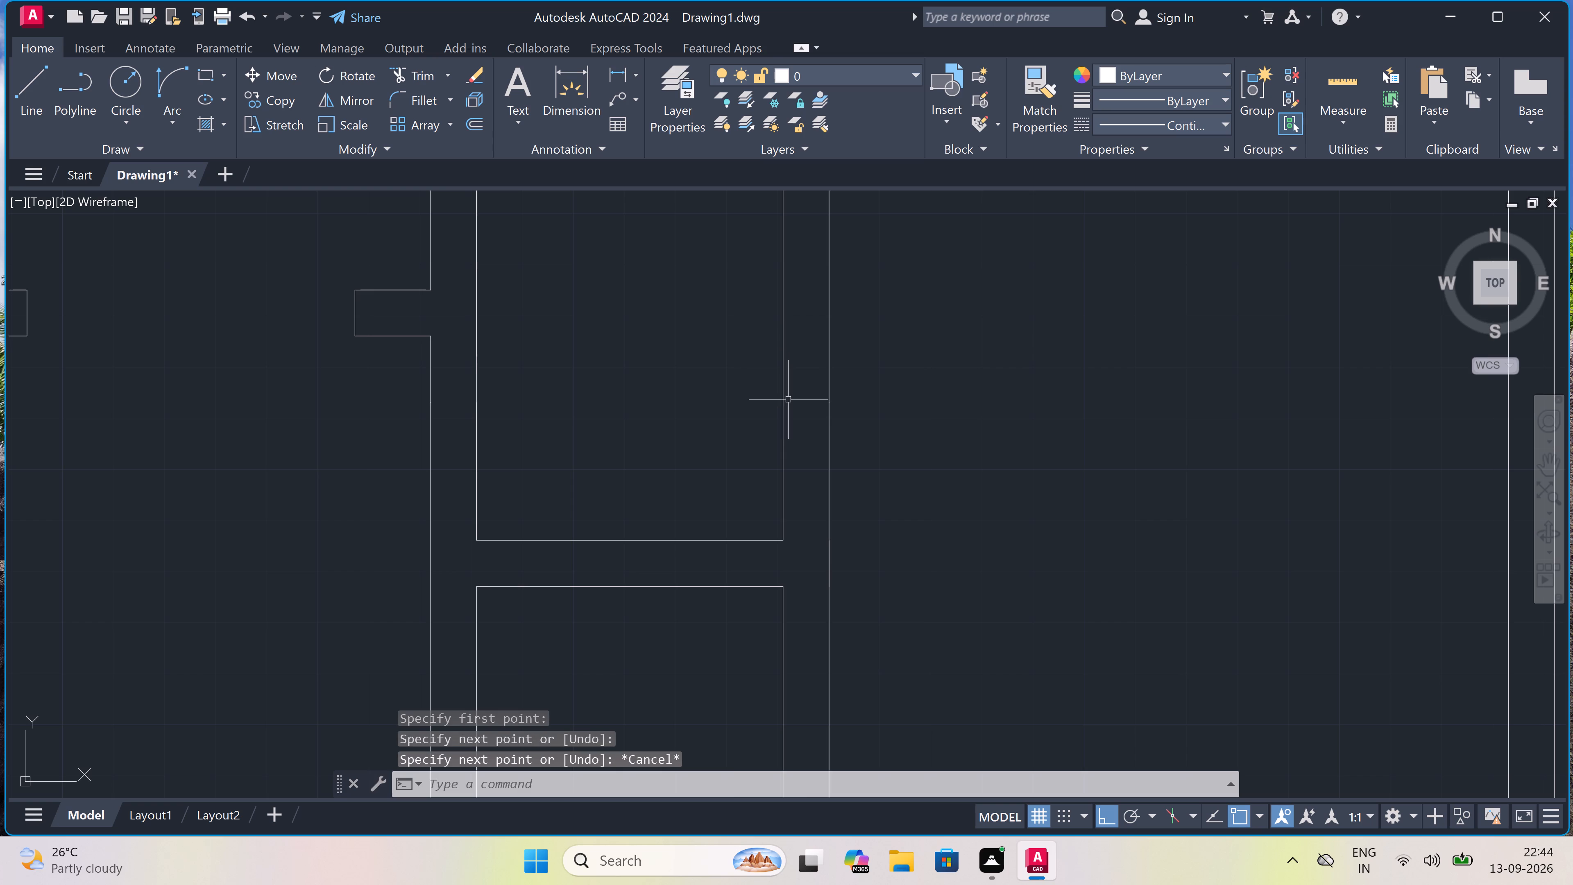
# Draw the lower door jamb across the small room's right partition, with a 2" upward line from its midpoint and a 2' door leaf into the room.
pyautogui.scroll(-3, 773, 399)
pyautogui.scroll(2, 813, 370)
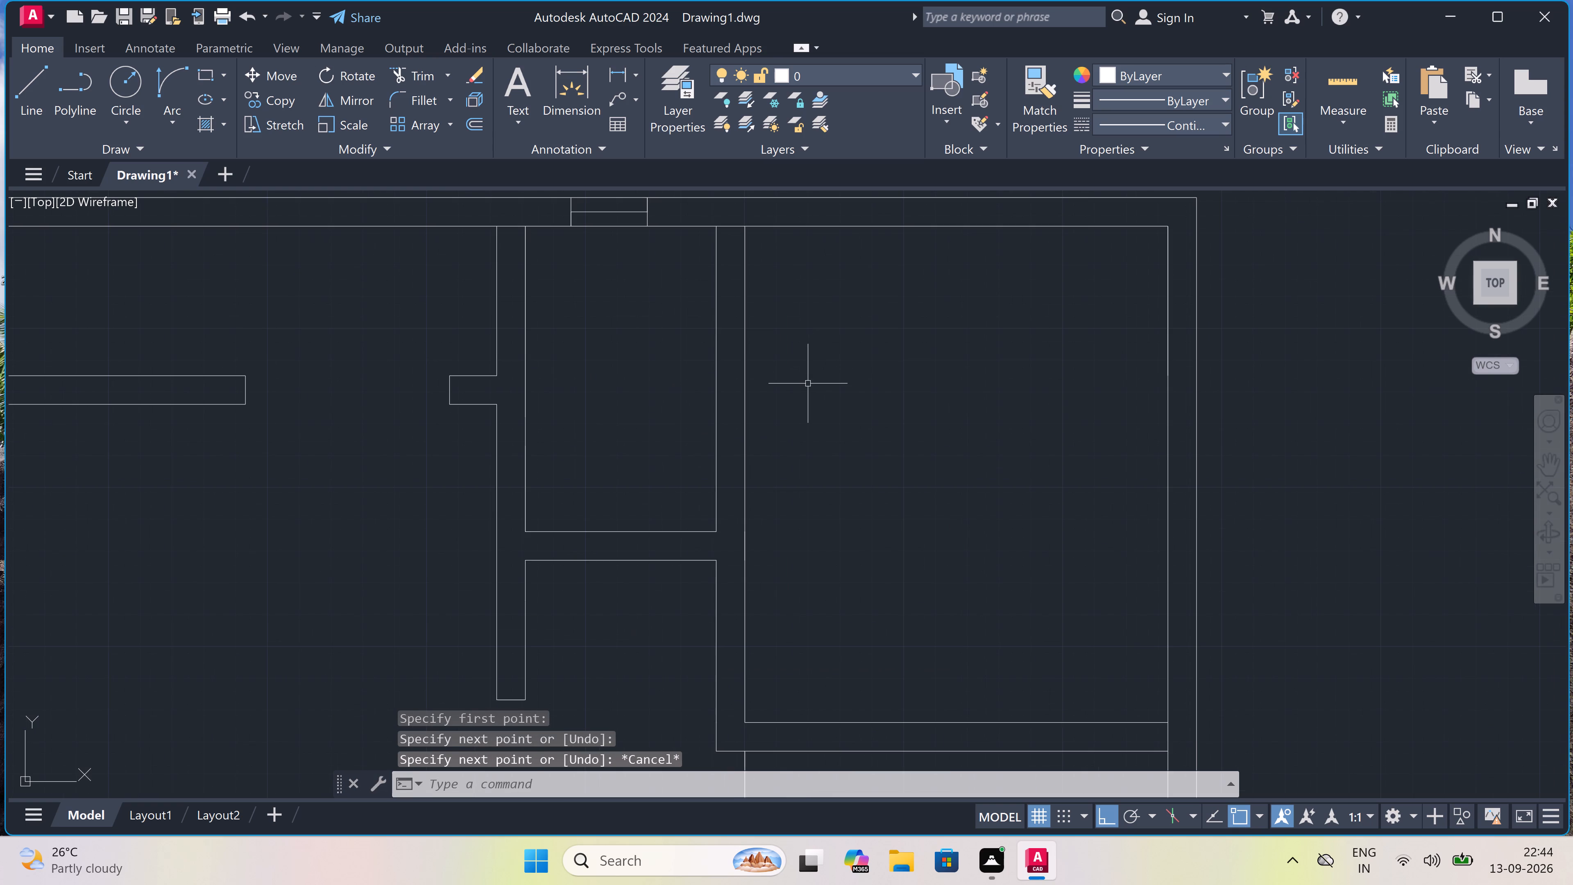
pyautogui.press('l')
pyautogui.press('space')
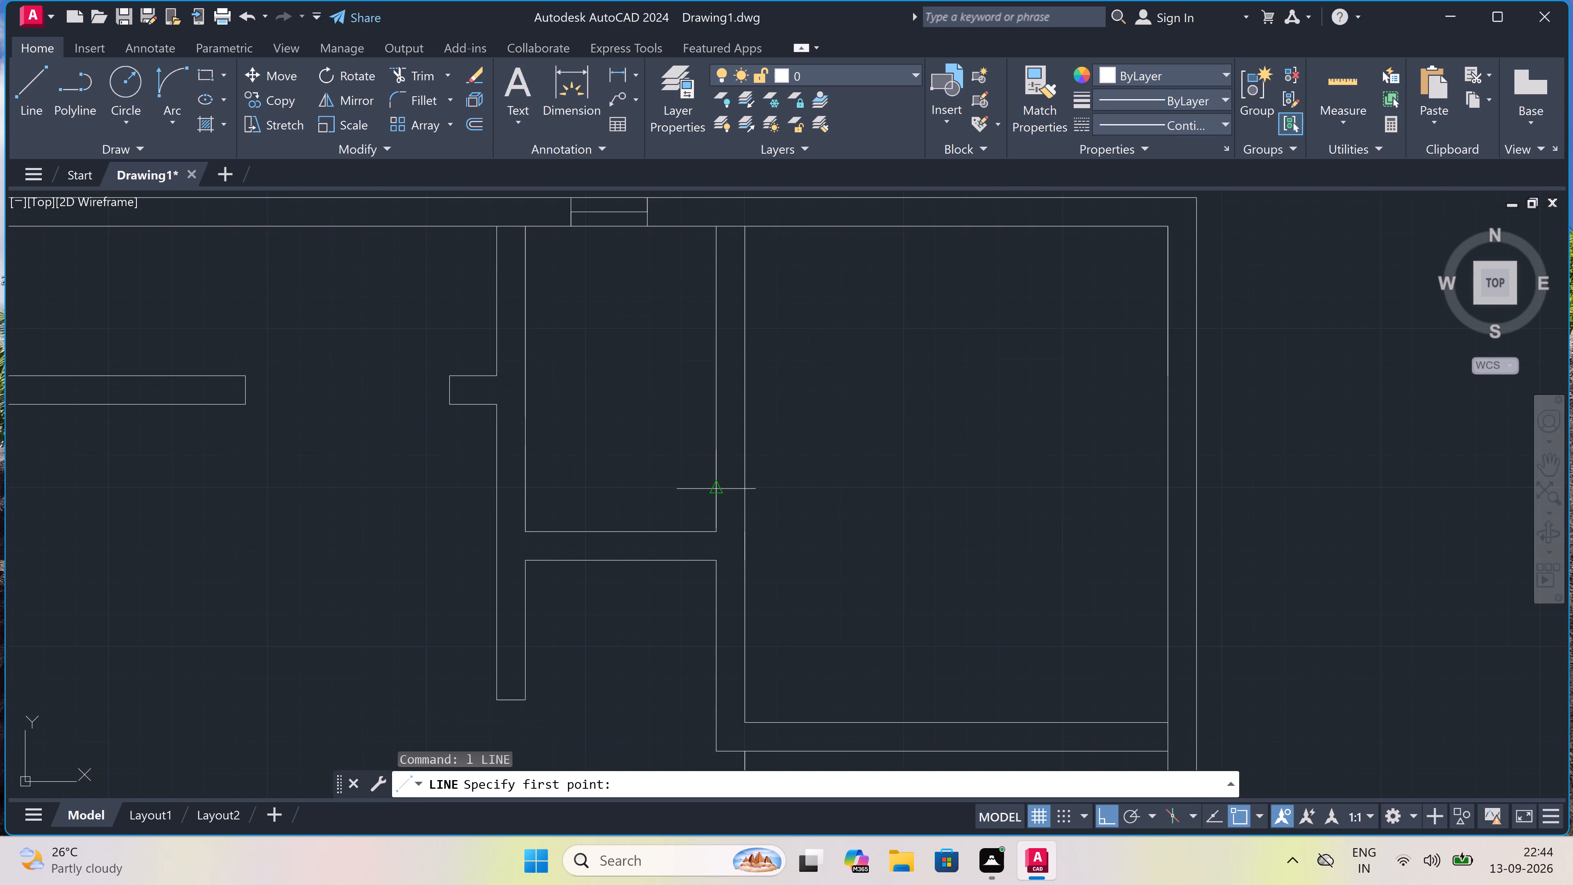
pyautogui.scroll(1, 716, 499)
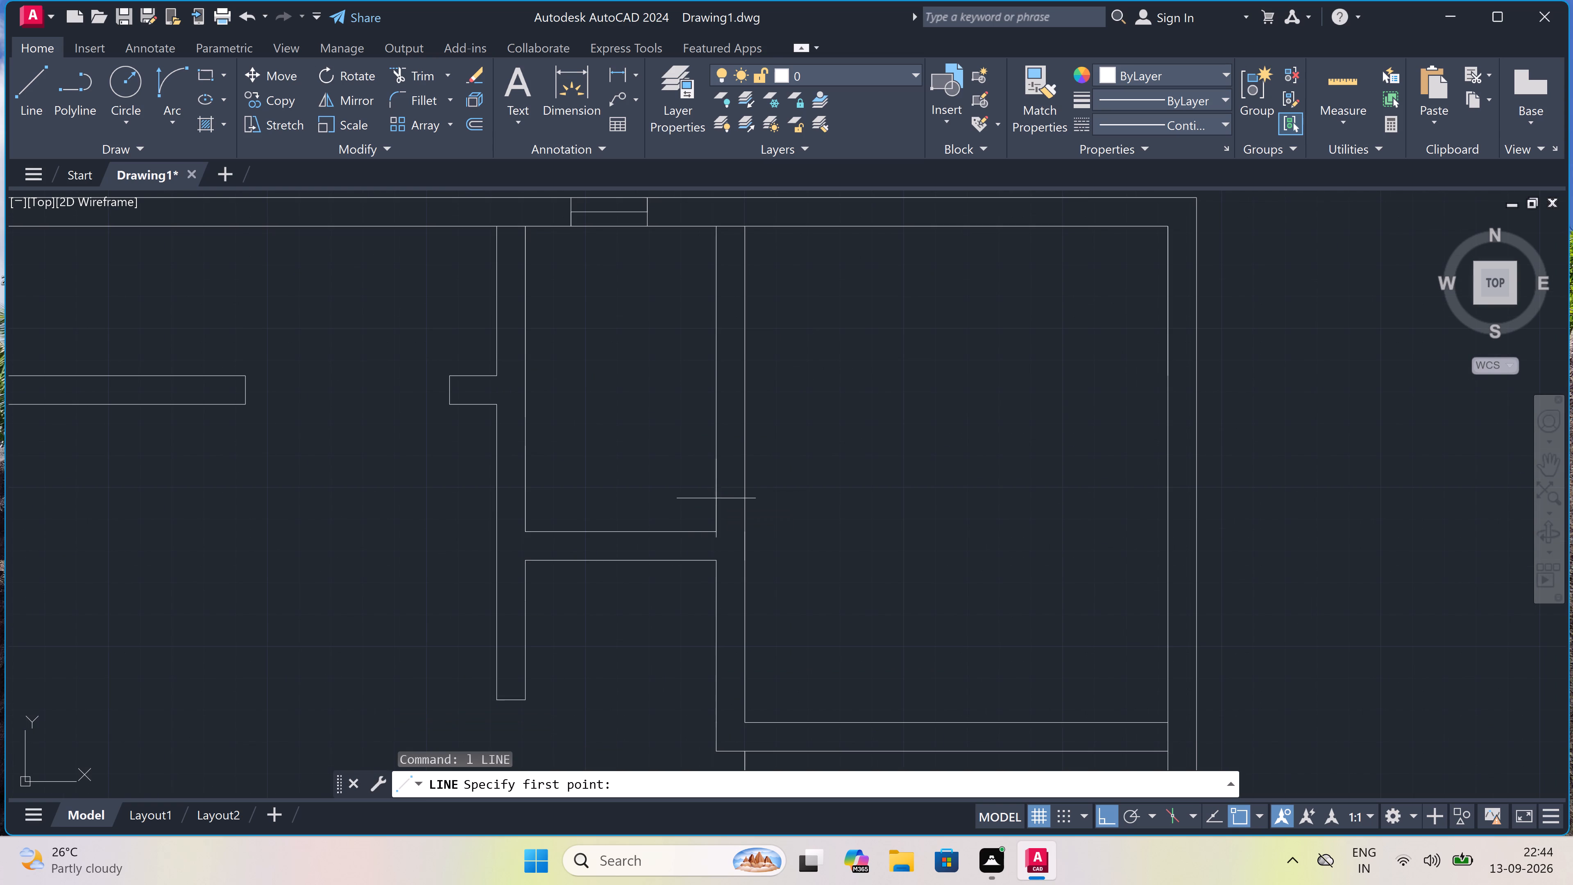
pyautogui.scroll(1, 716, 499)
pyautogui.click(715, 507)
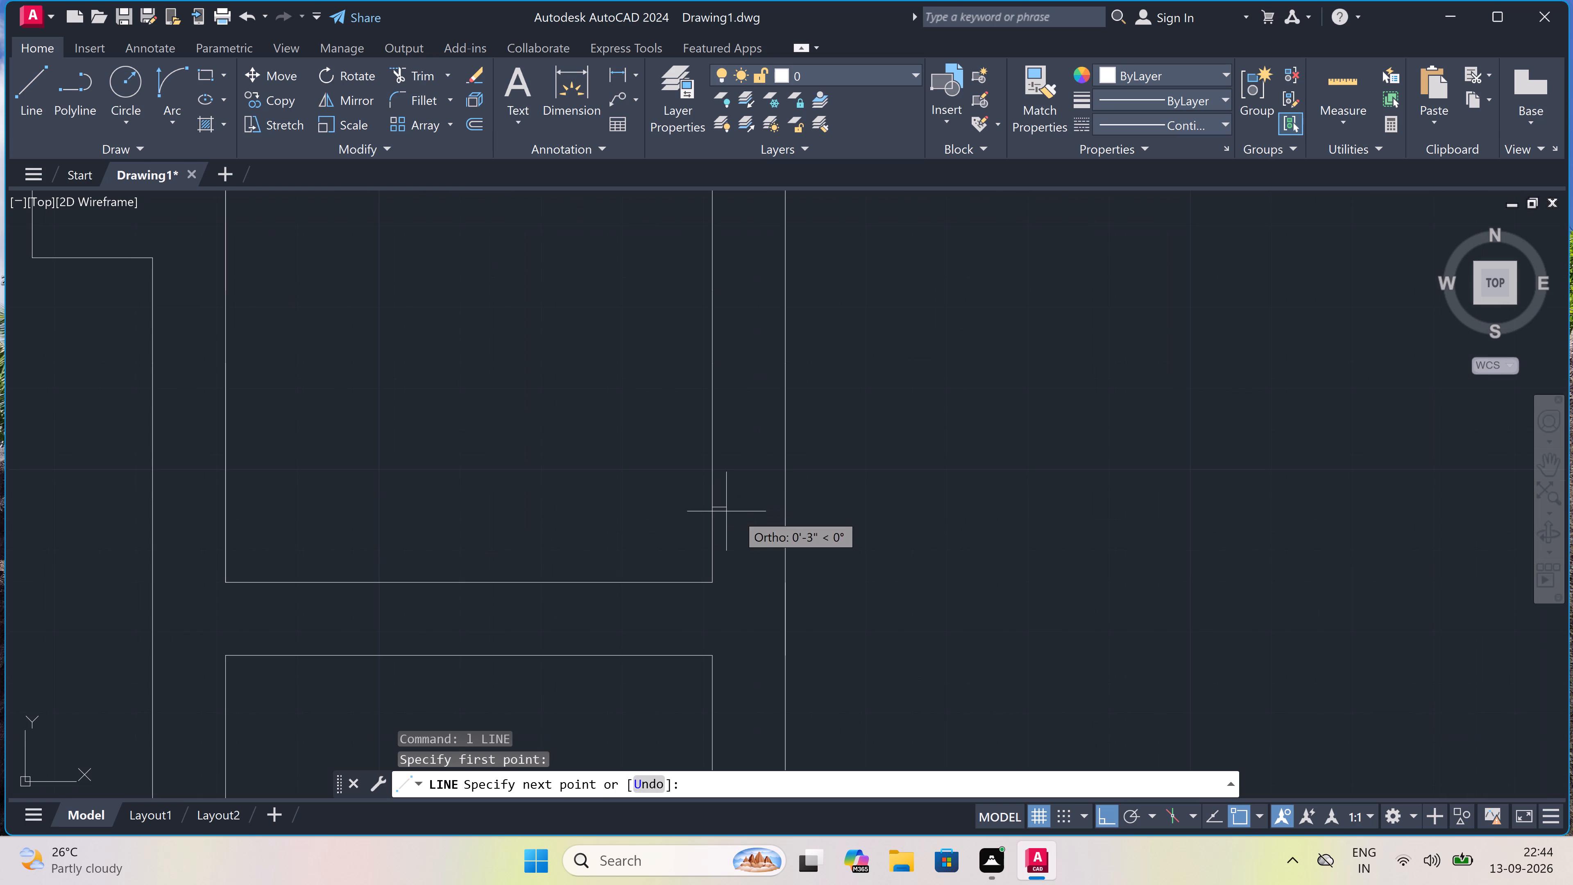
pyautogui.click(784, 502)
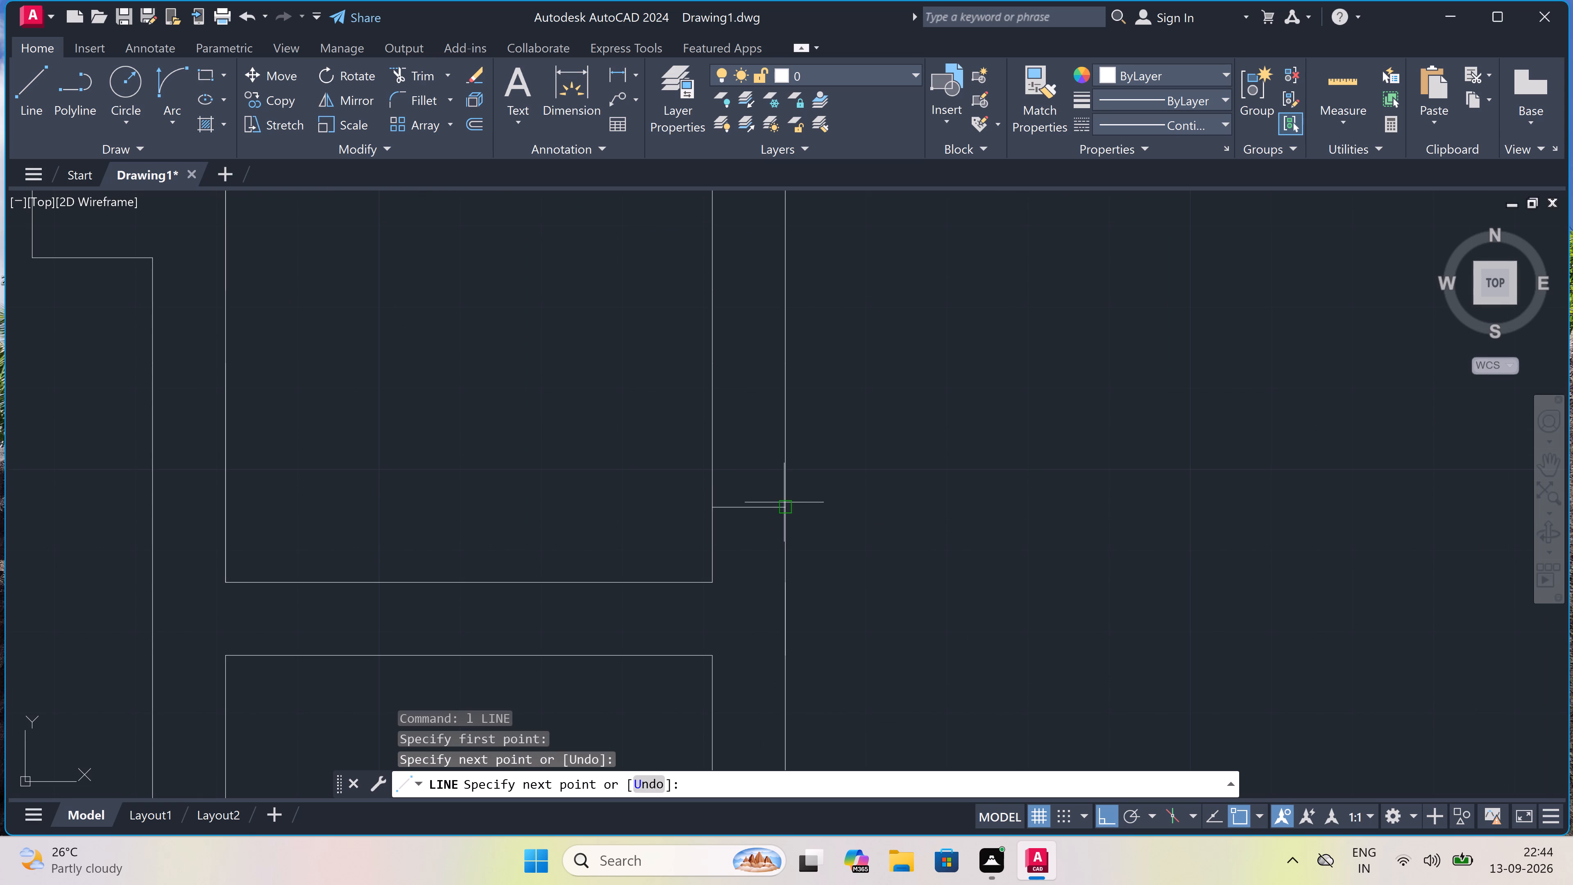
pyautogui.click(751, 507)
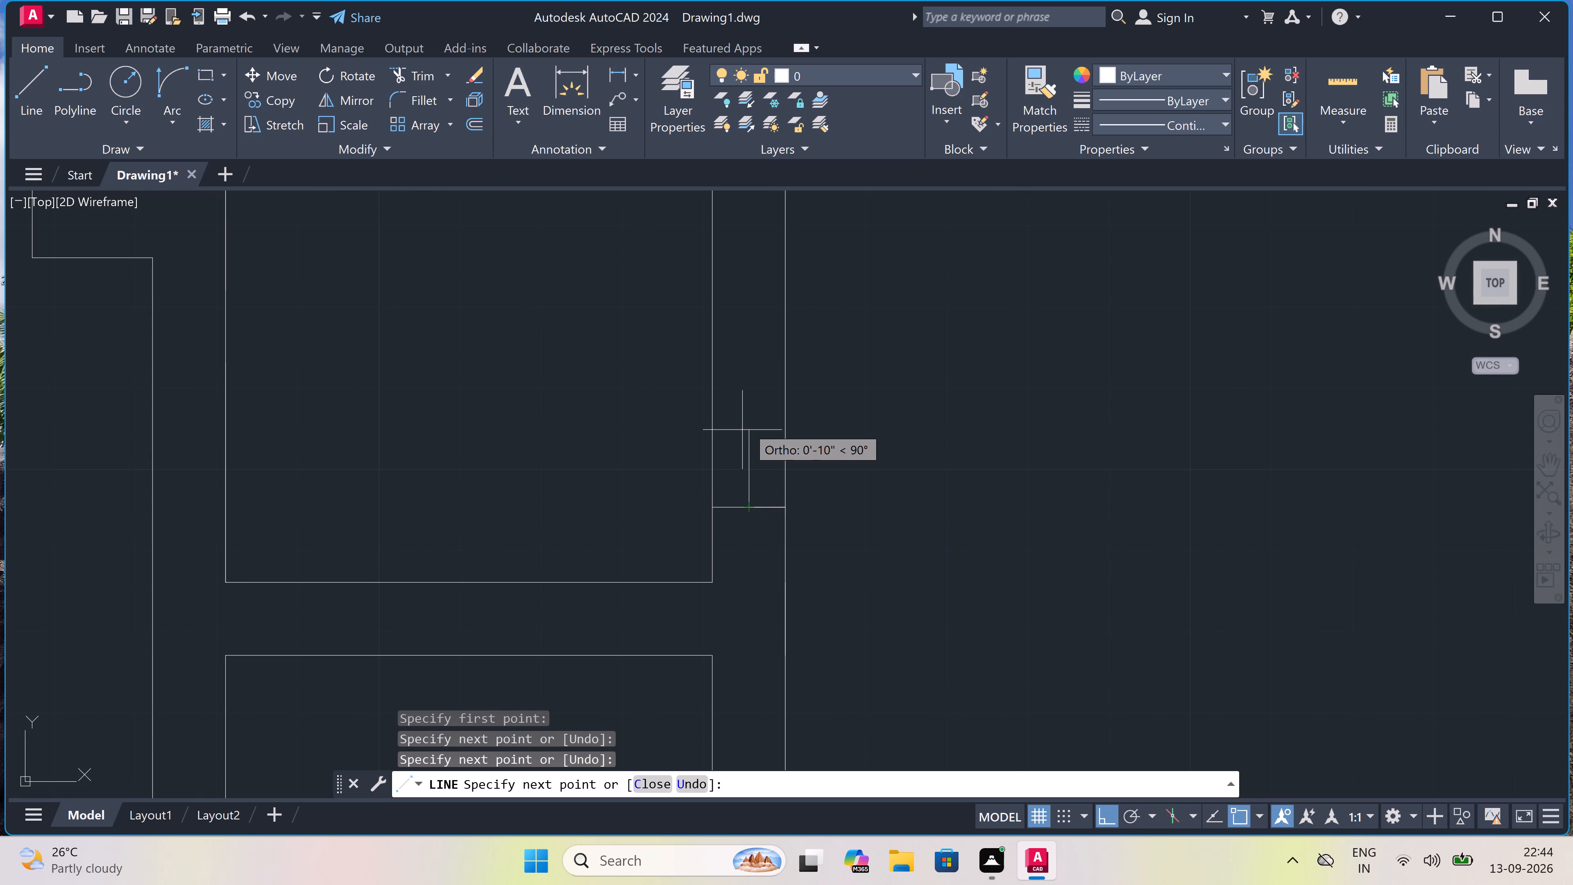
pyautogui.write('2"')
pyautogui.press('space')
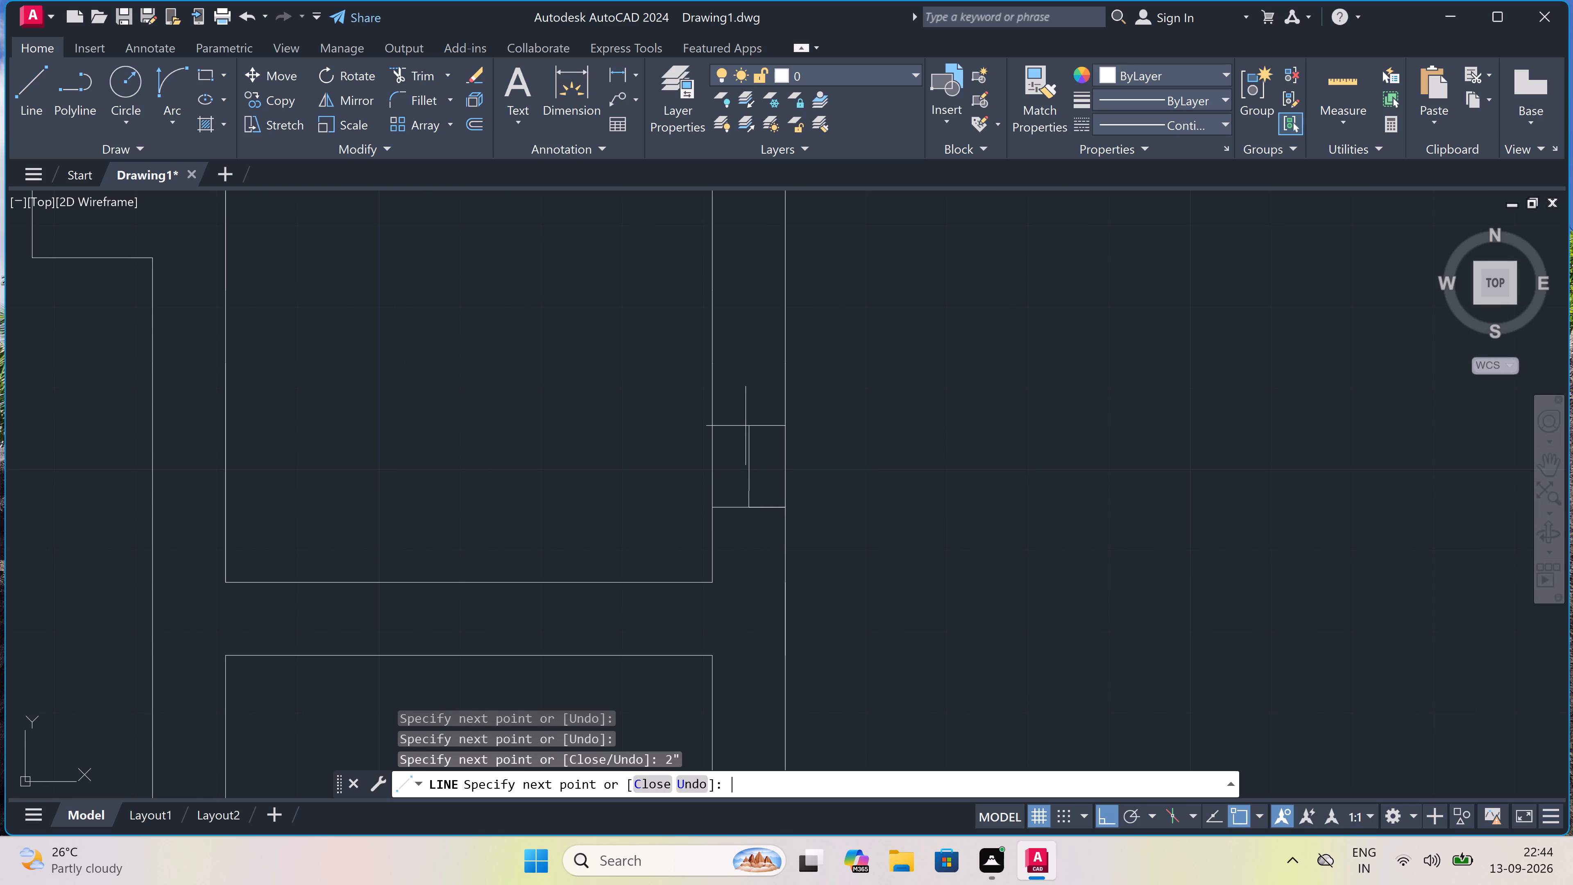
pyautogui.write("2'")
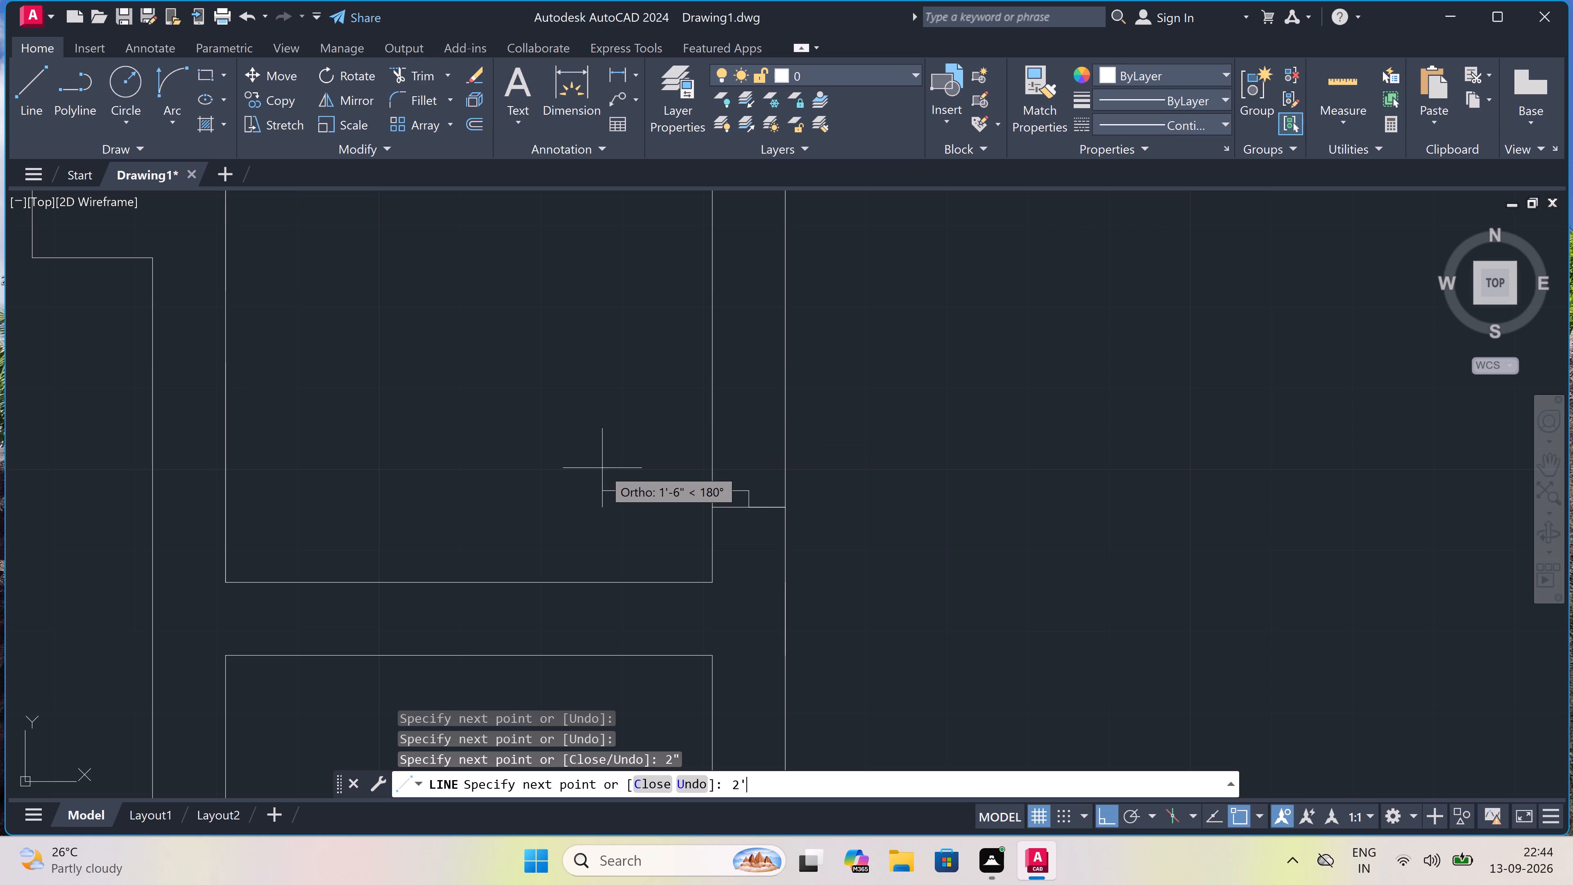
pyautogui.press('space')
pyautogui.press('Escape')
pyautogui.scroll(-2, 602, 468)
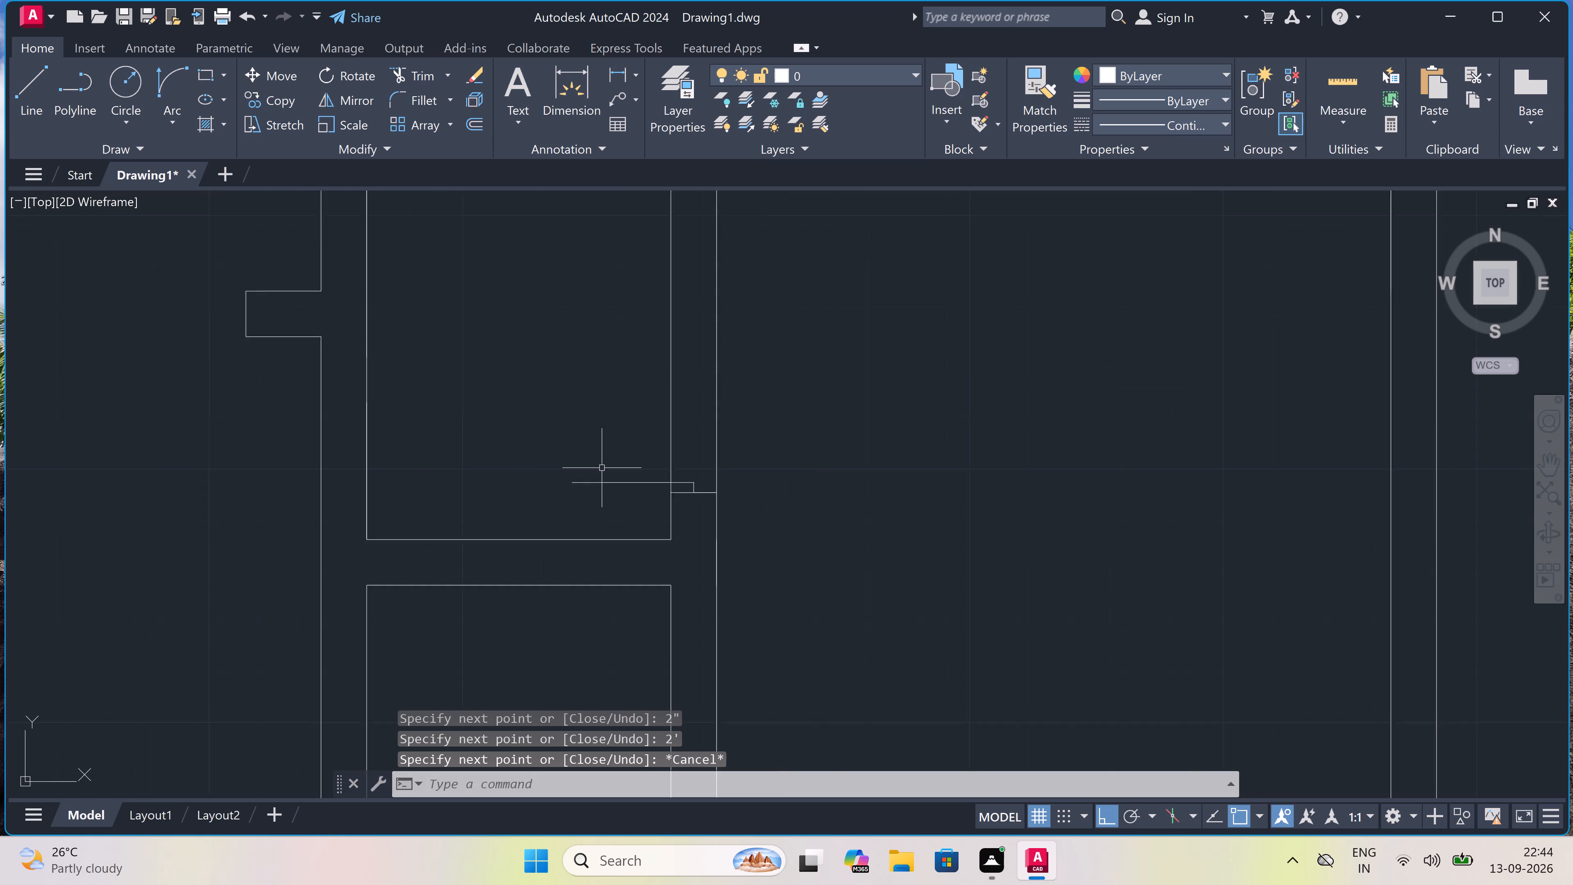
# Draw the upper door jamb across the same partition, with a 2" downward line from its midpoint.
pyautogui.press('space')
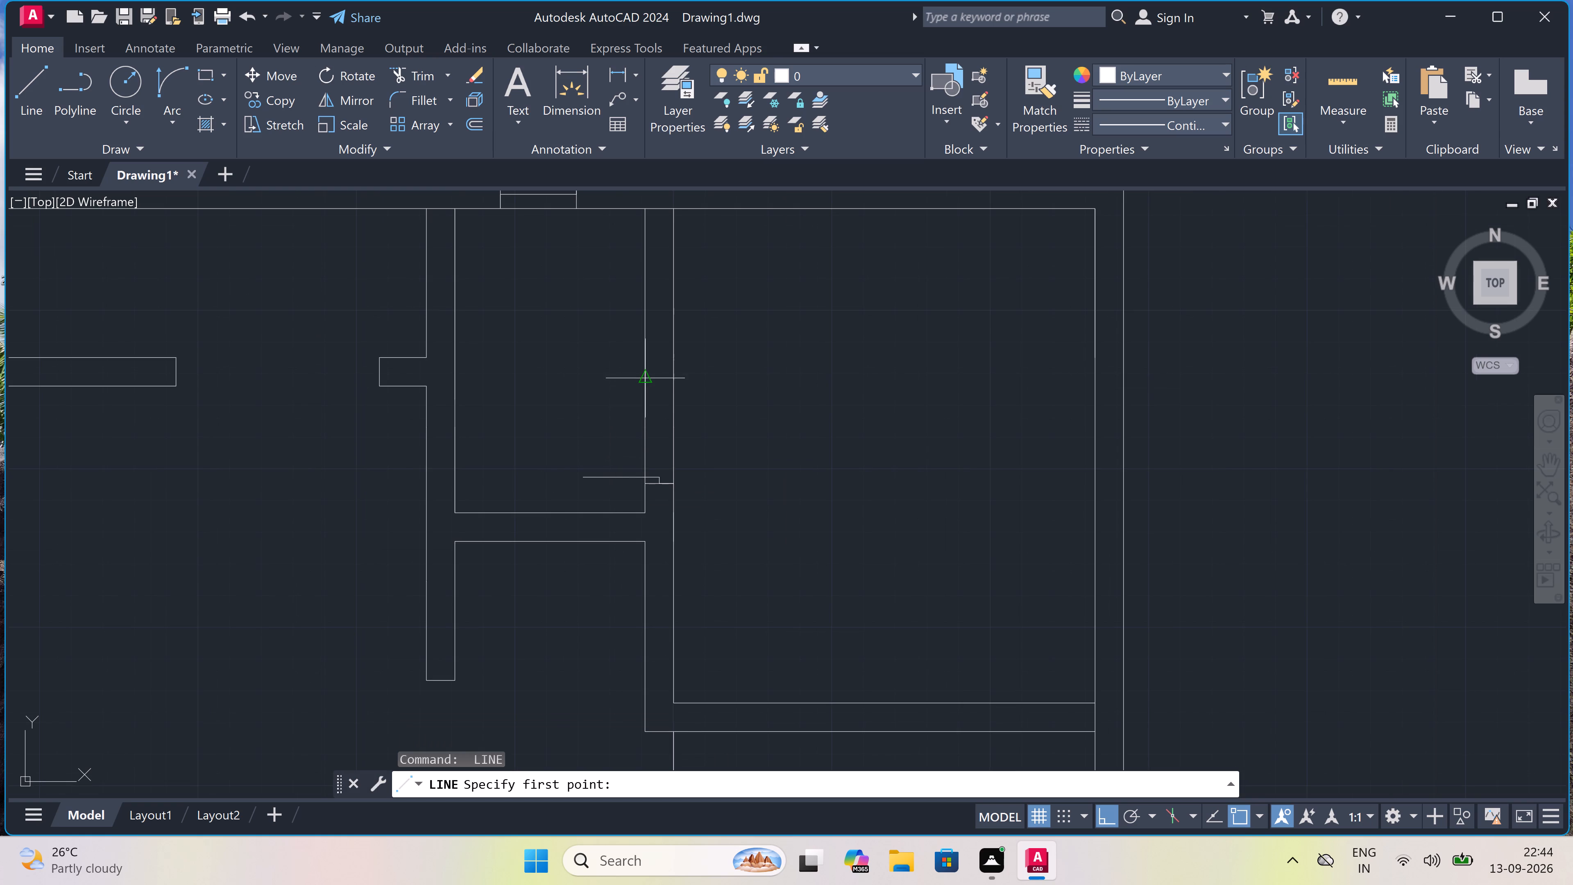
pyautogui.scroll(2, 644, 393)
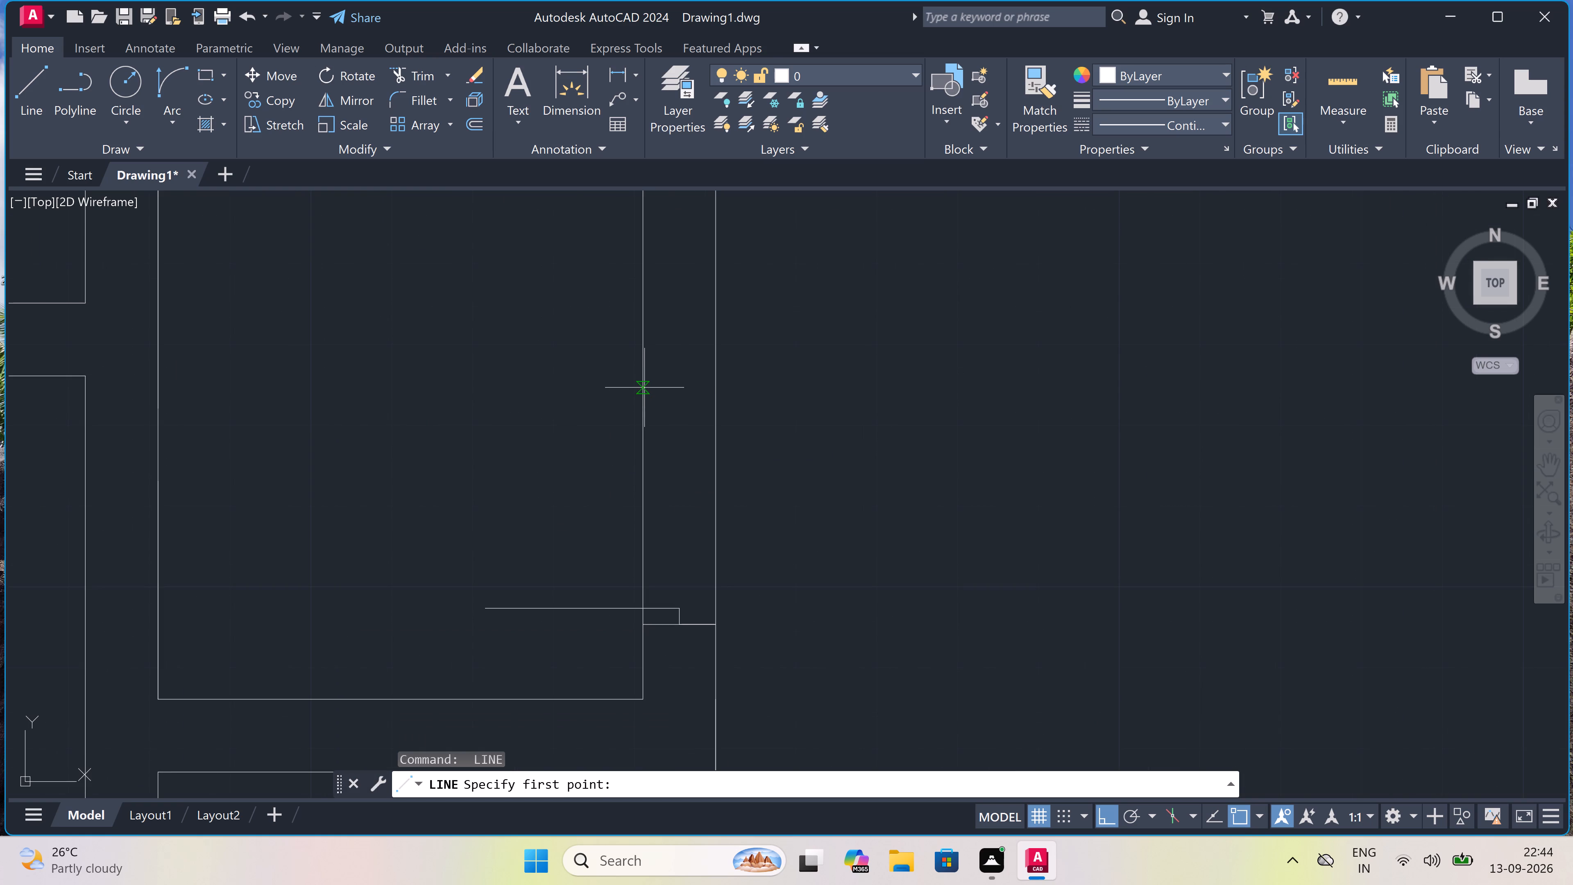
pyautogui.click(644, 388)
pyautogui.click(718, 385)
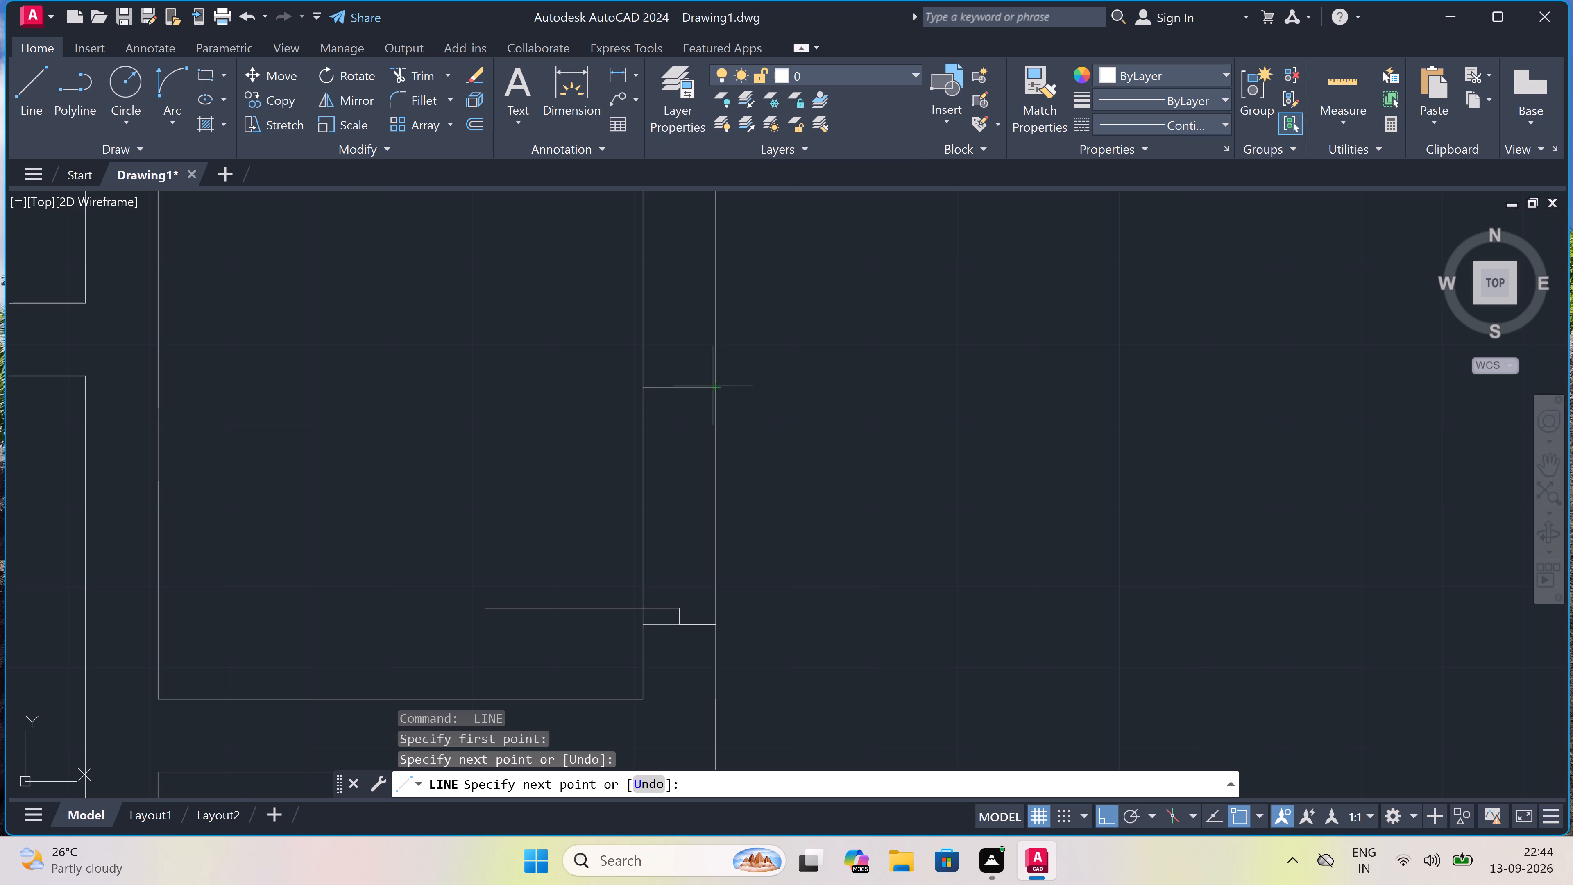
pyautogui.click(681, 385)
pyautogui.moveTo(681, 385); pyautogui.dragTo(685, 438)
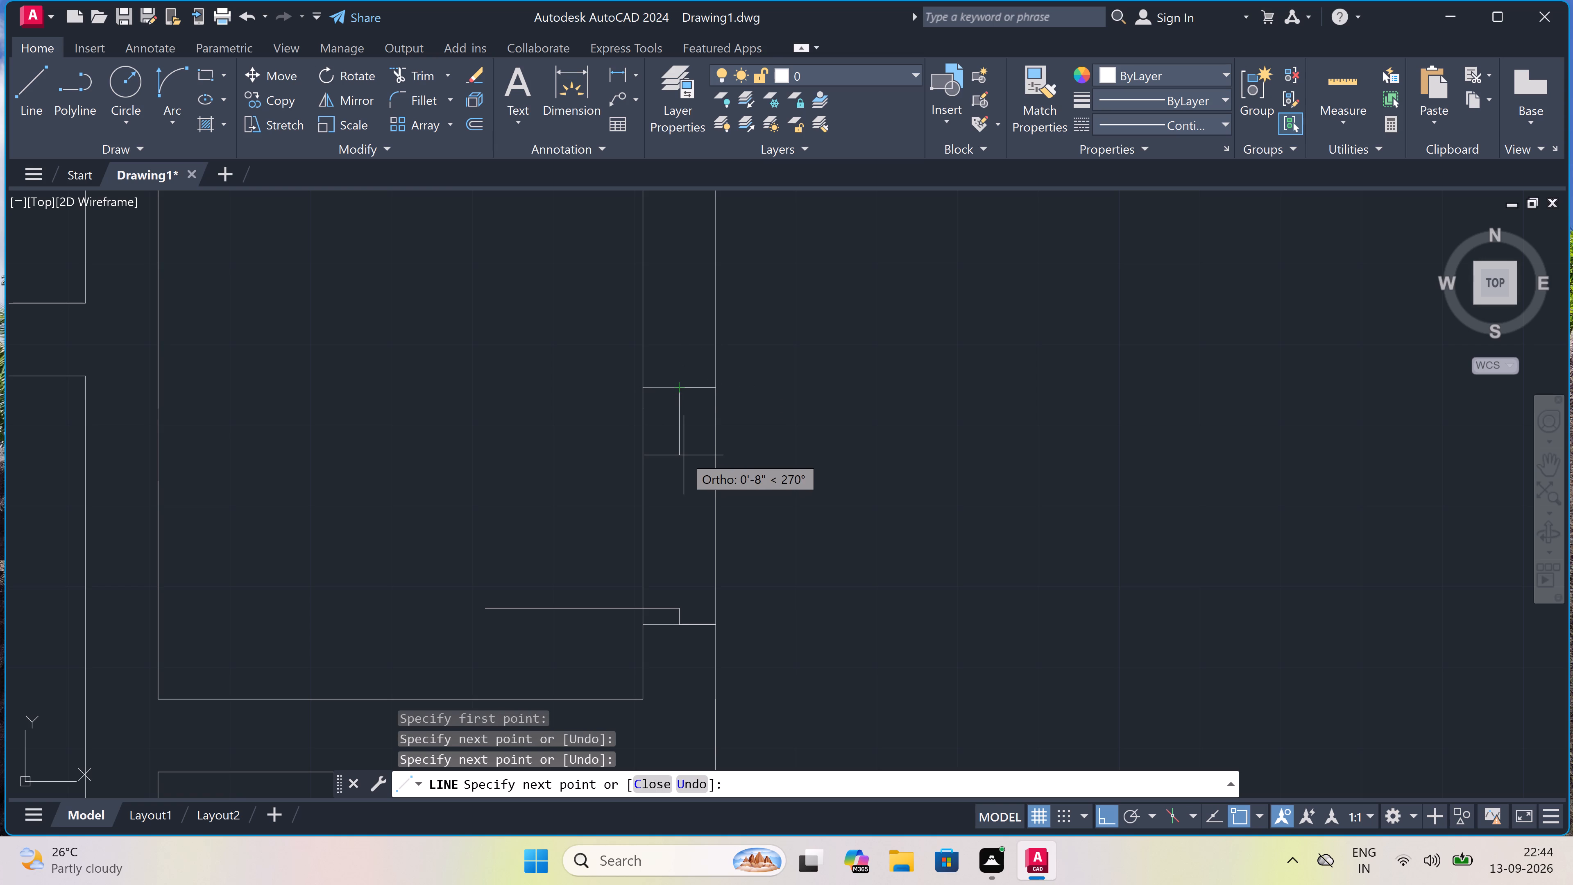
pyautogui.write('2"')
pyautogui.press('space')
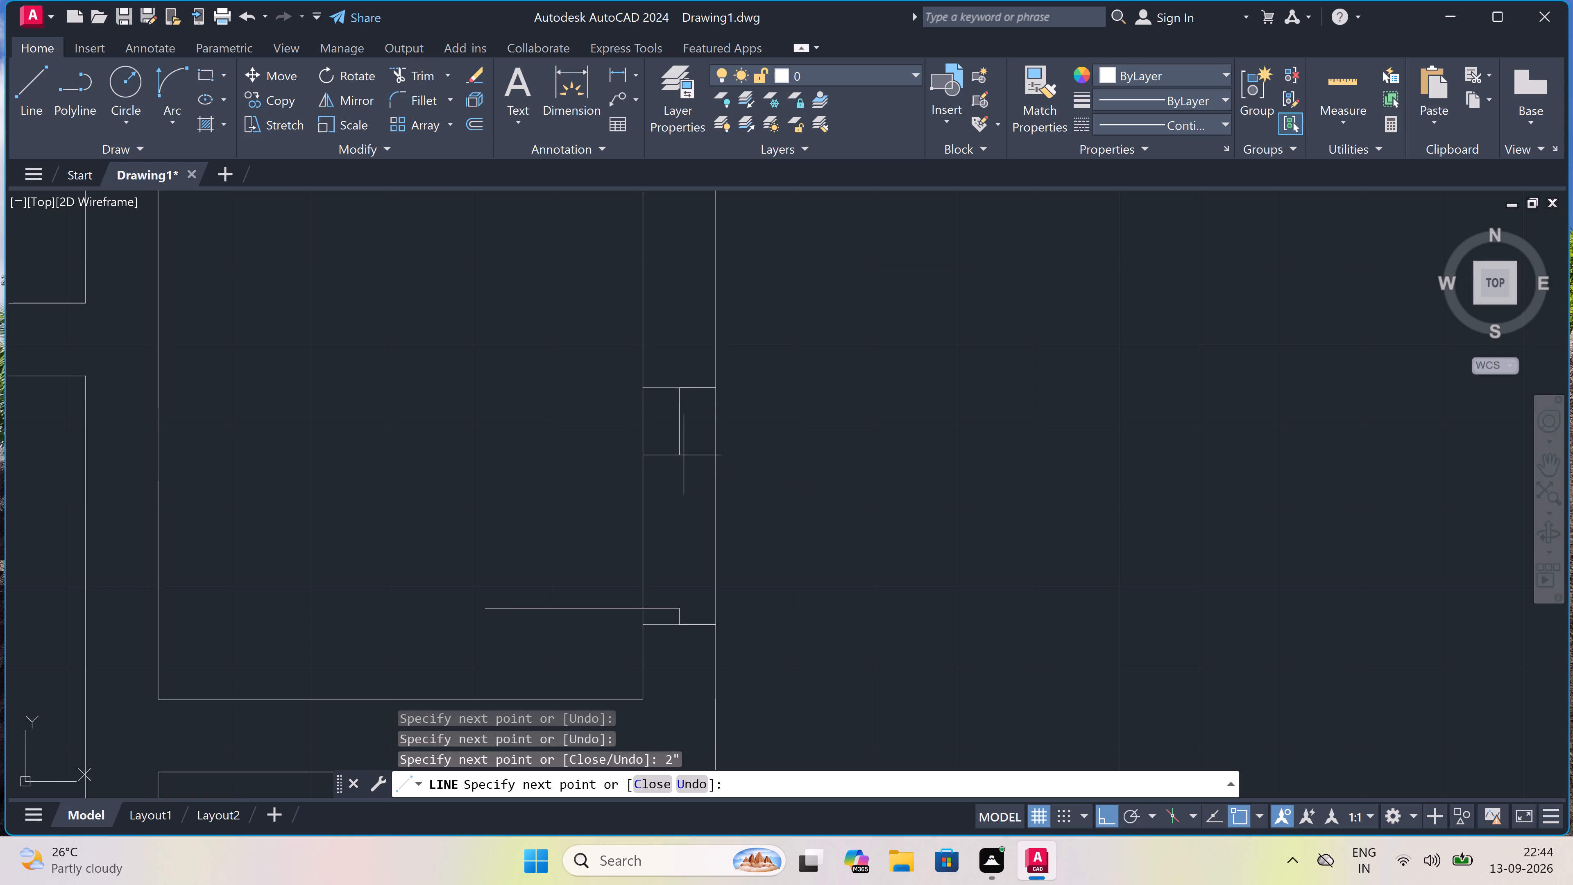
pyautogui.press('Escape')
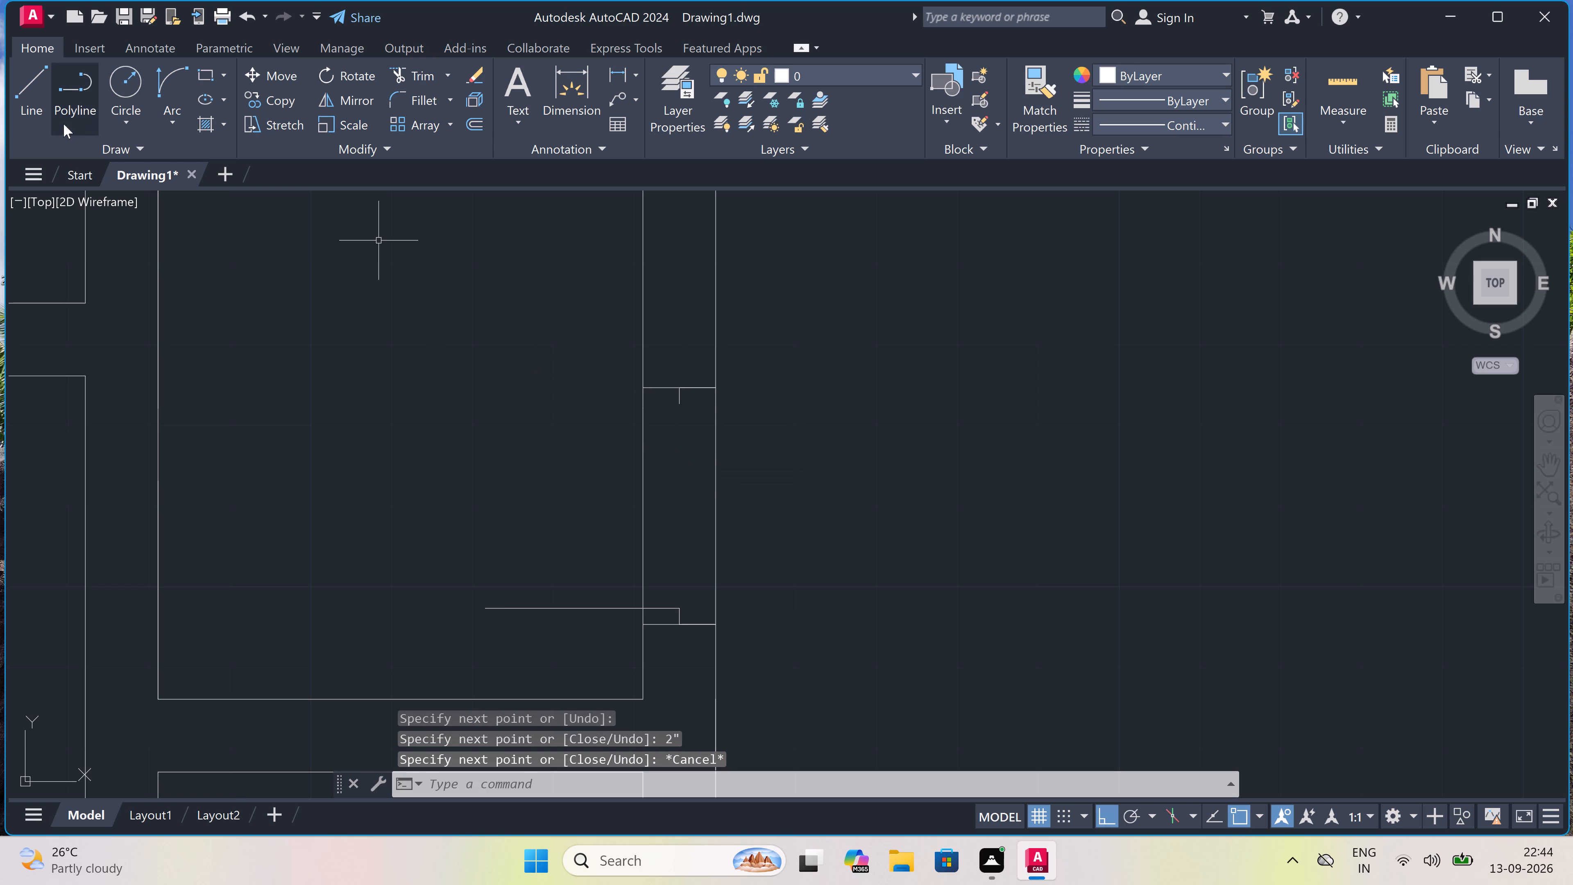
# Draw the door swing as a Start, End, Direction arc from the upper jamb stub to the free end of the small room's door leaf.
pyautogui.click(169, 84)
pyautogui.click(181, 110)
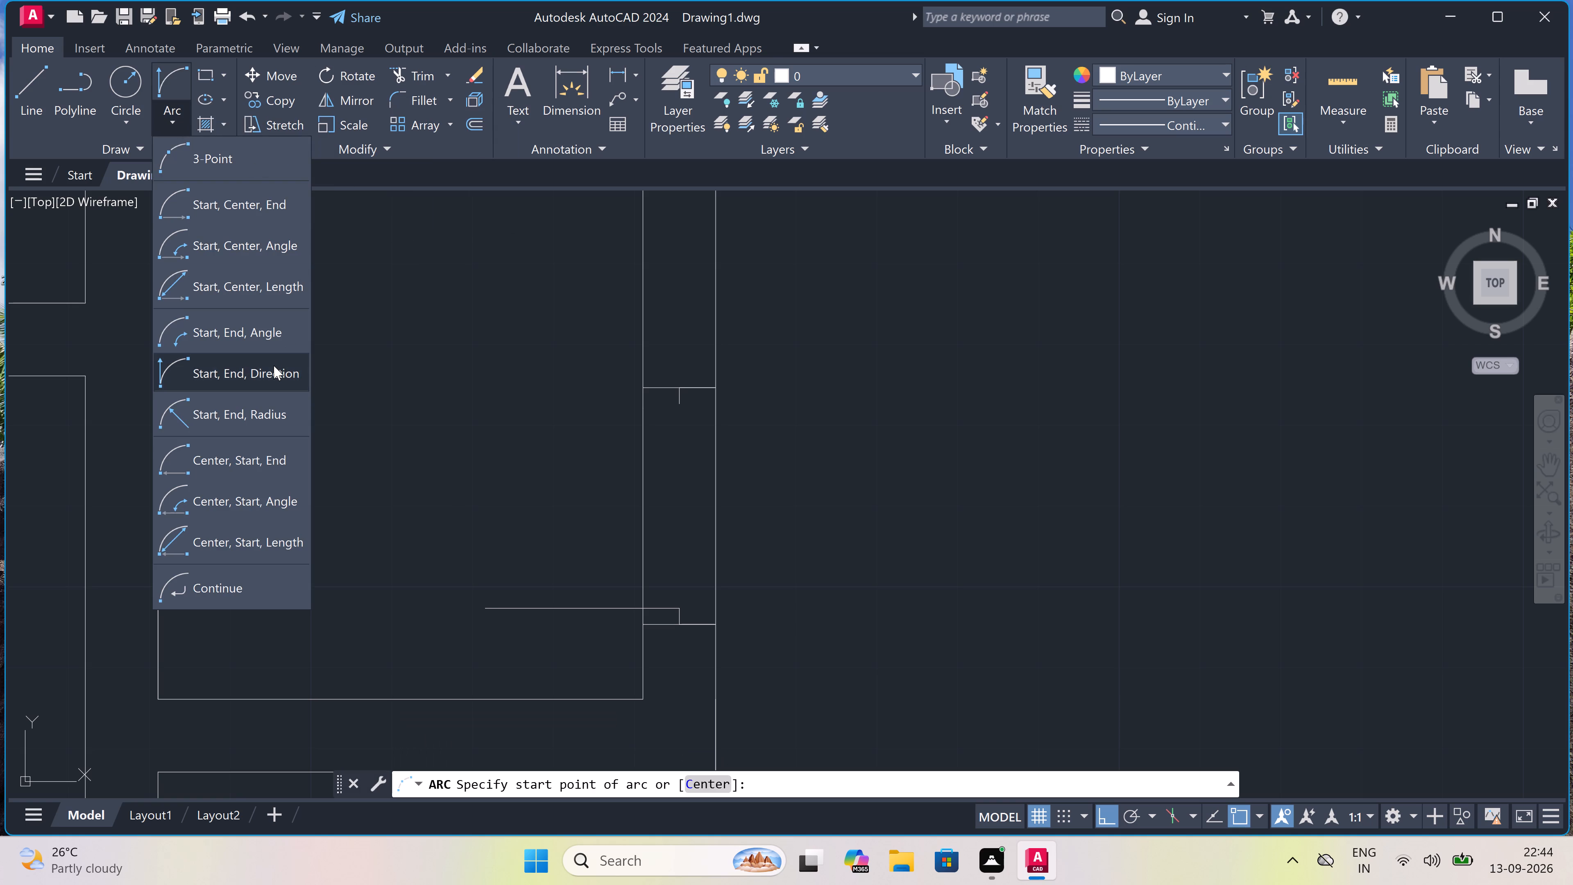
pyautogui.click(273, 365)
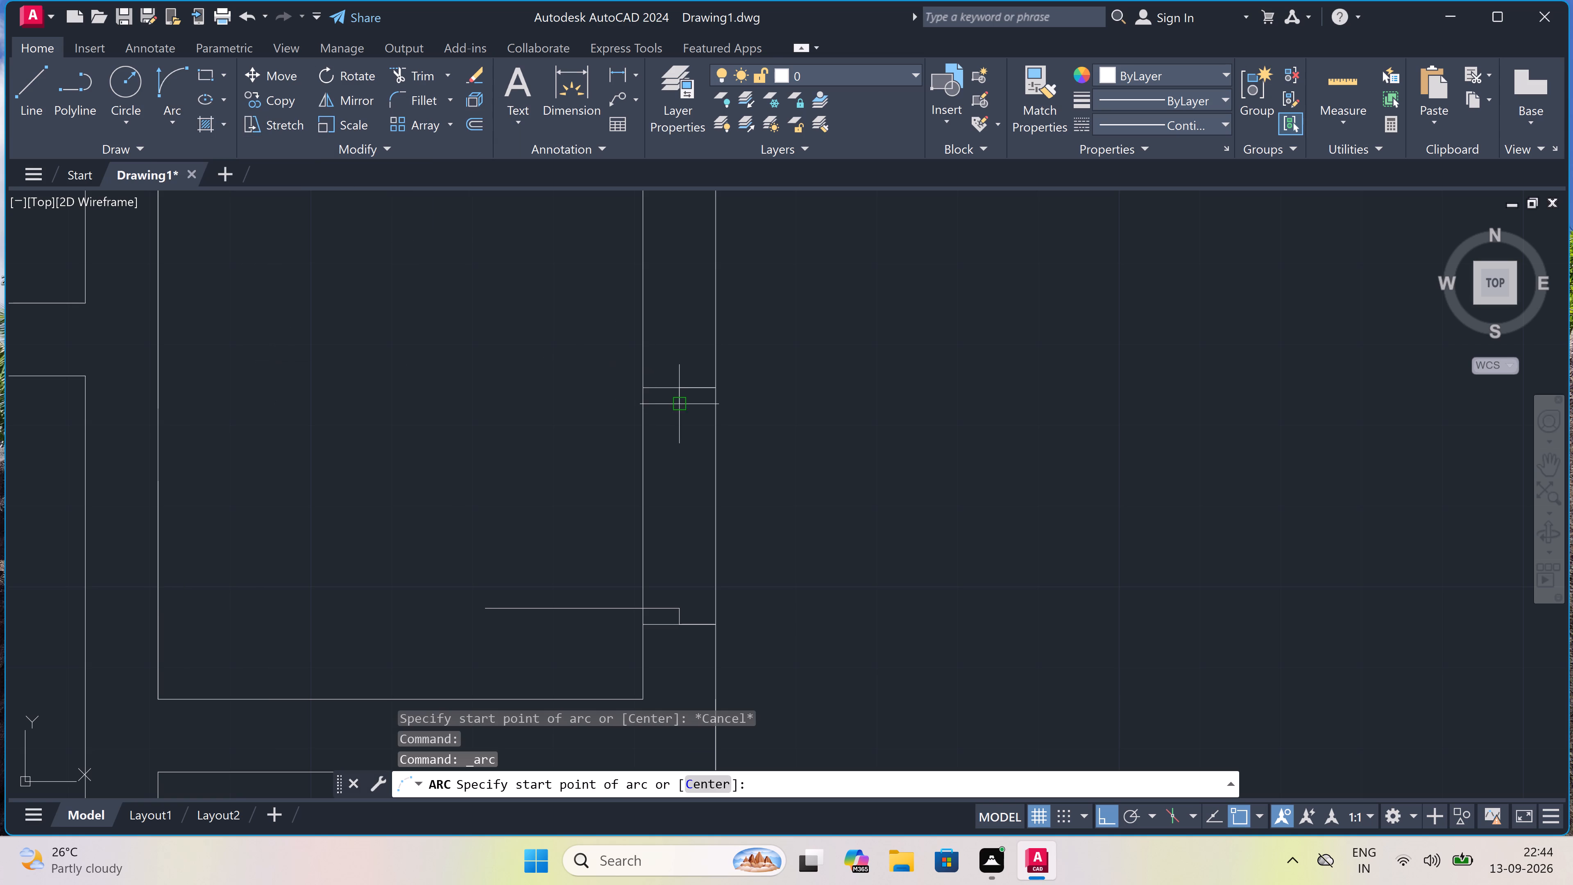
pyautogui.moveTo(682, 400); pyautogui.dragTo(681, 408)
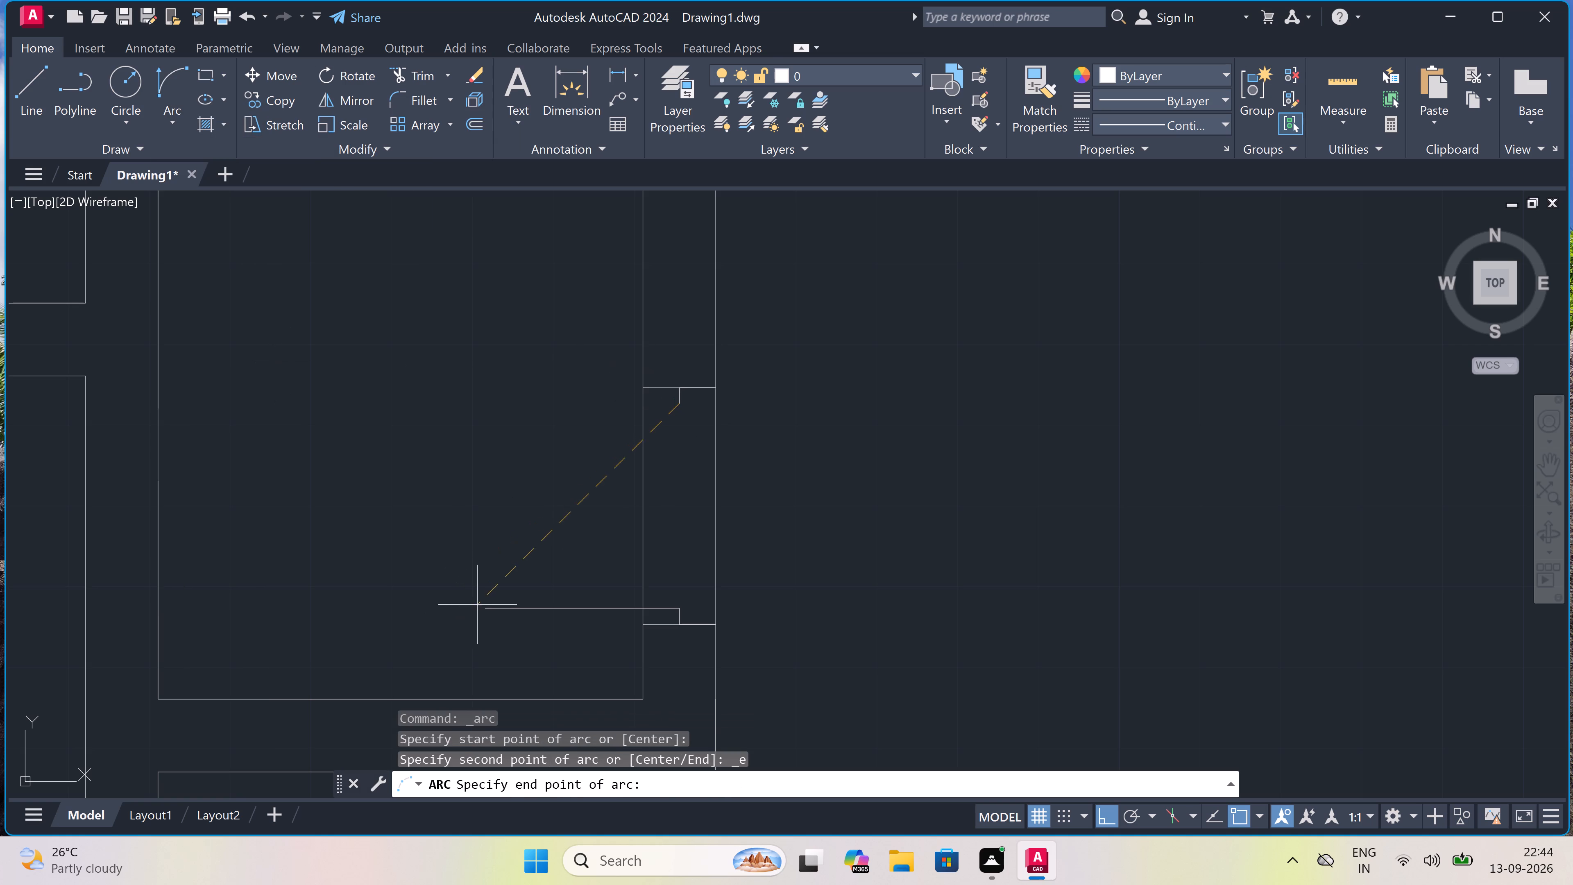
pyautogui.click(480, 610)
pyautogui.click(387, 505)
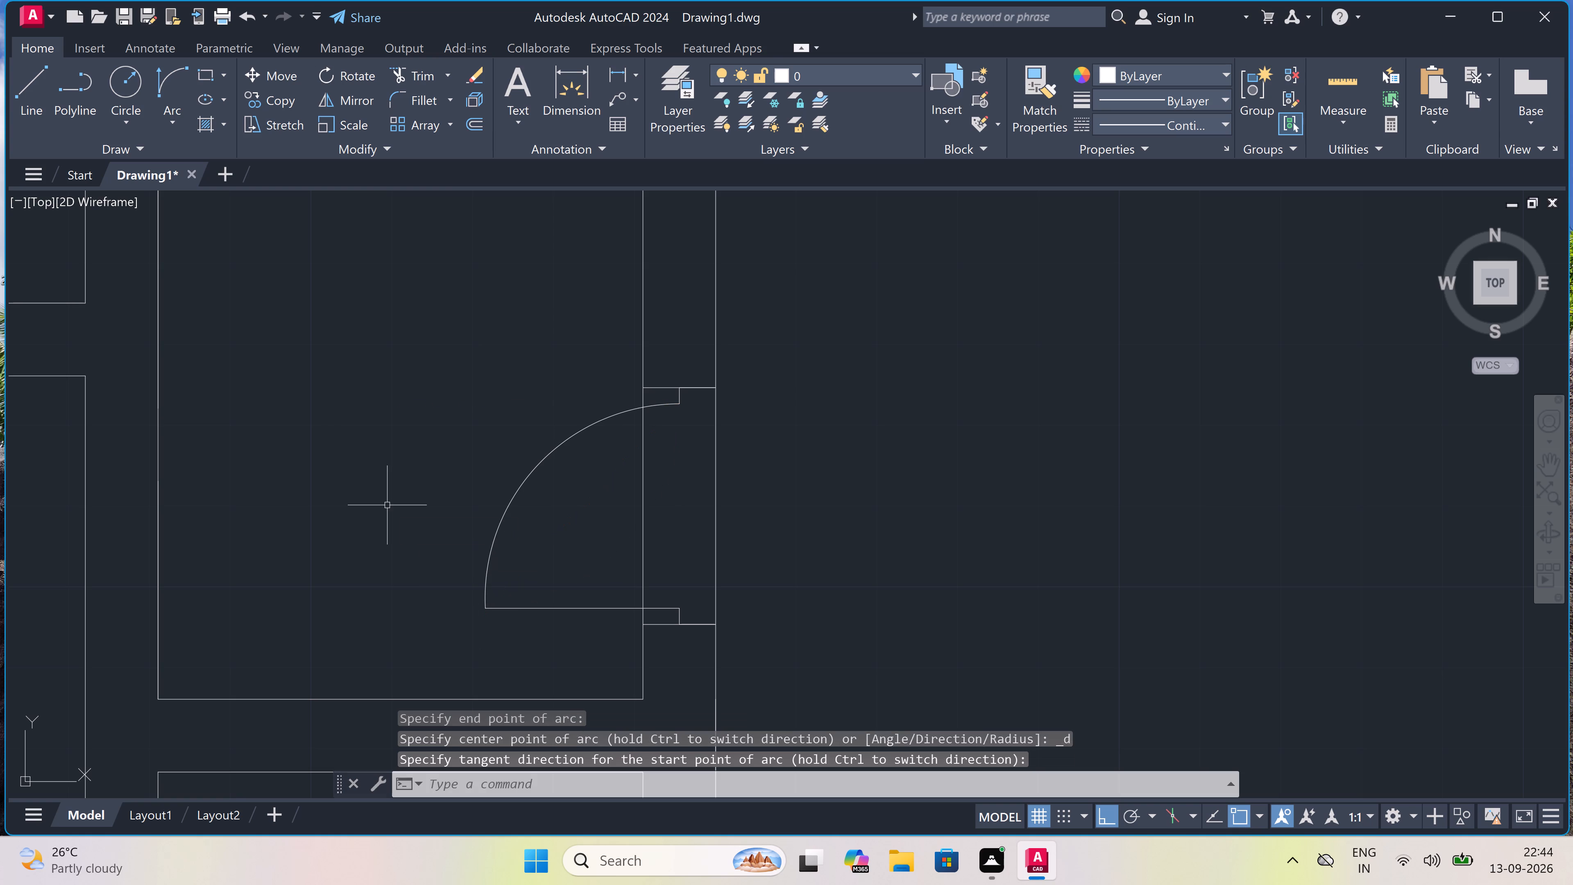
# Trim both wall face lines of the small room's right partition between the two jambs to open the doorway.
pyautogui.write('tr')
pyautogui.press('space')
pyautogui.moveTo(604, 535); pyautogui.dragTo(620, 533)
pyautogui.click(832, 488)
pyautogui.moveTo(808, 448); pyautogui.dragTo(807, 448)
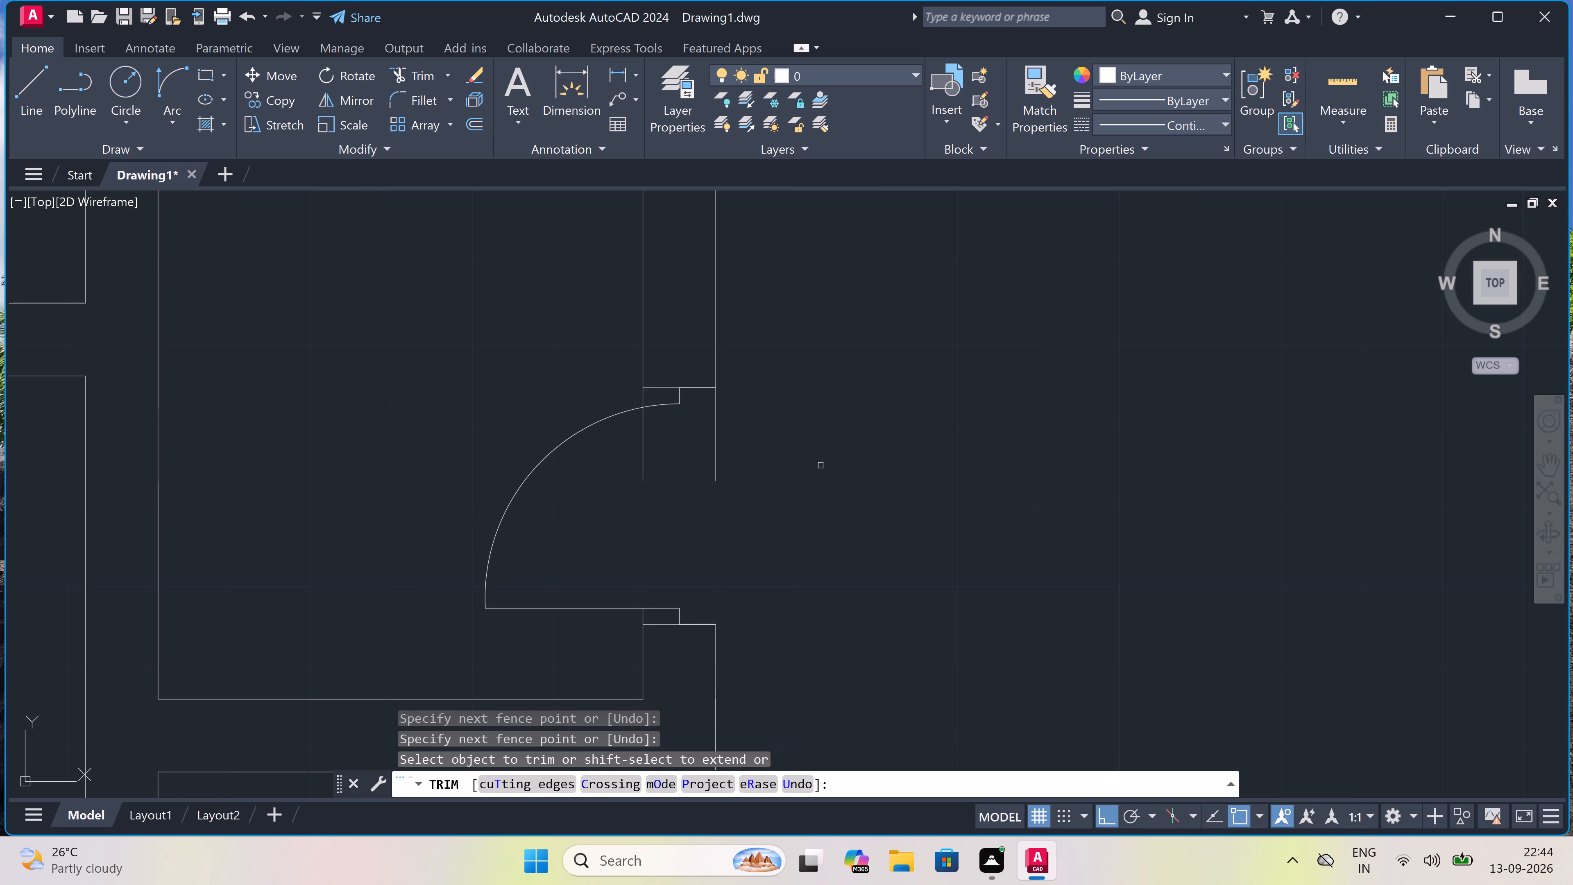
pyautogui.moveTo(807, 448); pyautogui.dragTo(800, 448)
pyautogui.click(628, 456)
pyautogui.press('Escape')
# Draw a 5' window in the upper-right room's right exterior wall, with end lines across the wall and a centre line between them.
pyautogui.scroll(-4, 602, 395)
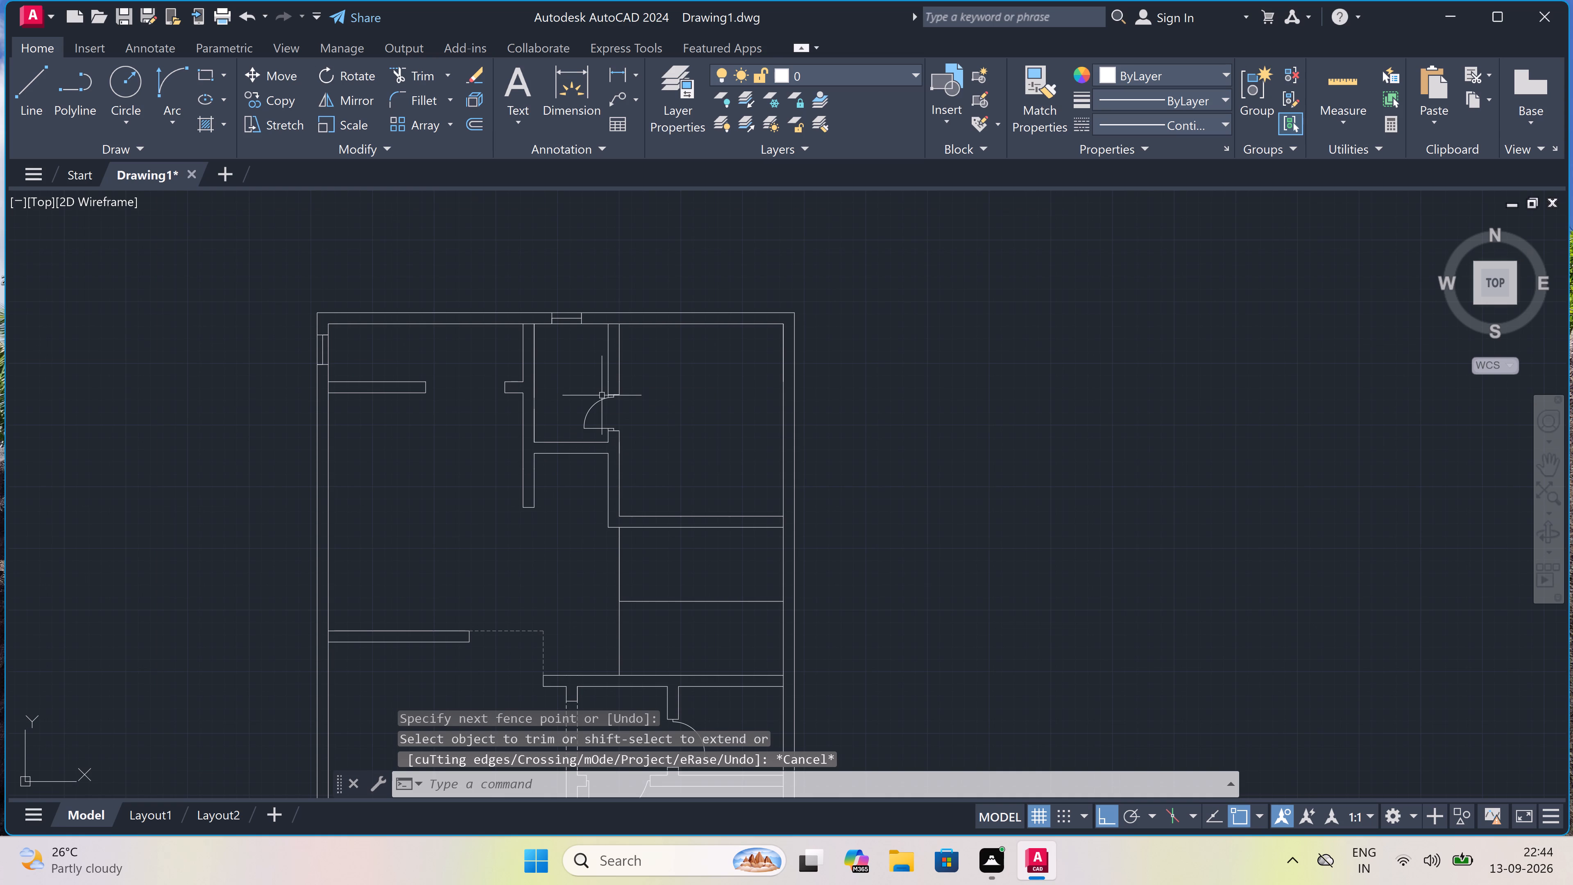
pyautogui.scroll(-1, 554, 471)
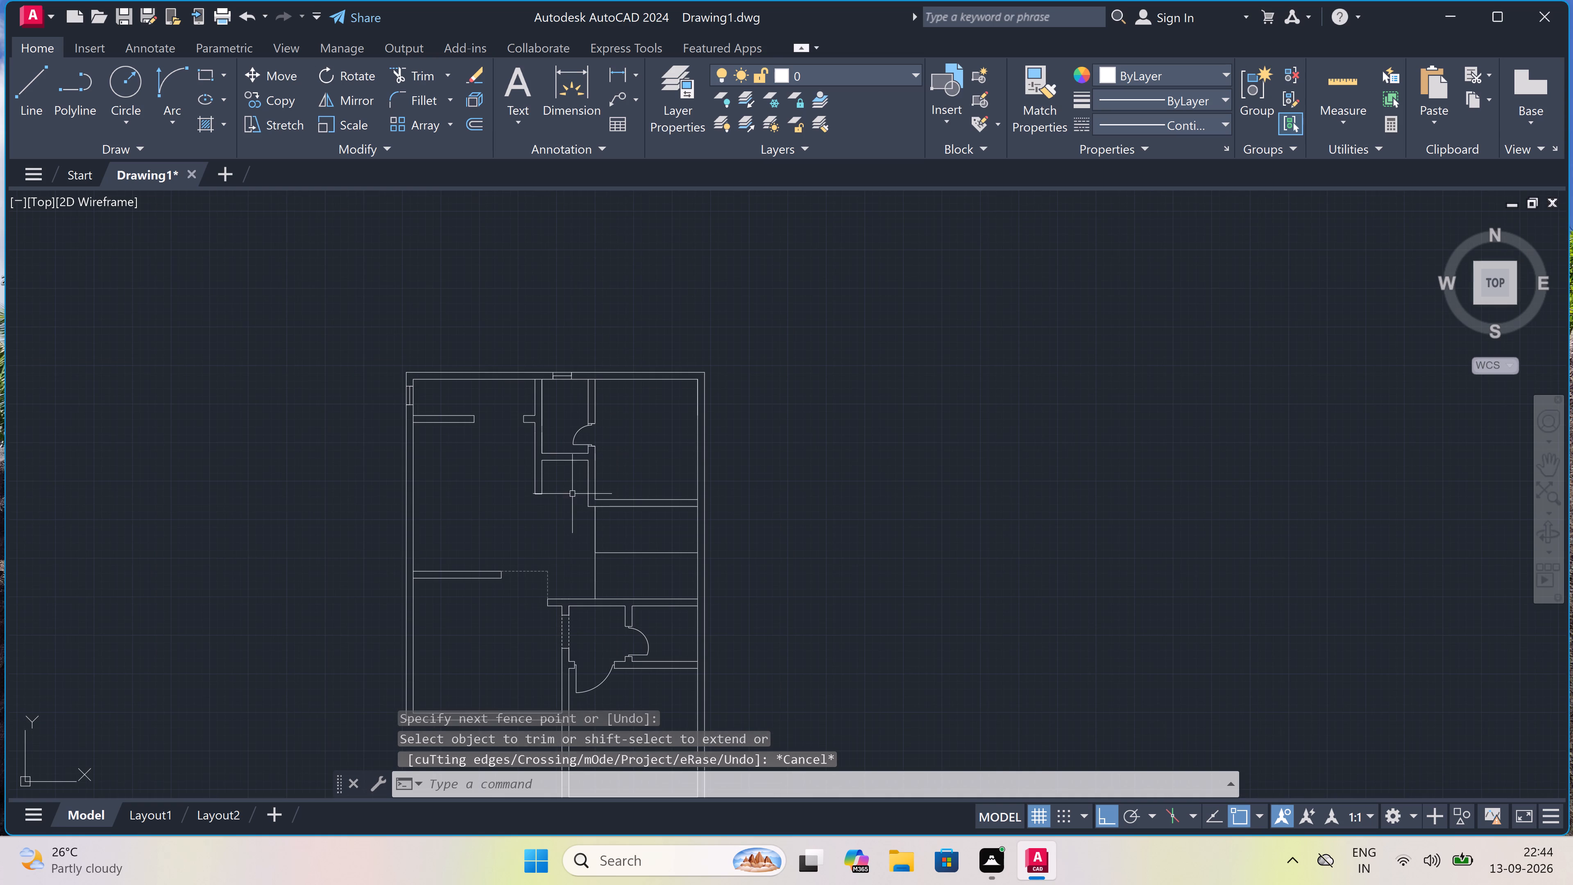
pyautogui.scroll(2, 676, 368)
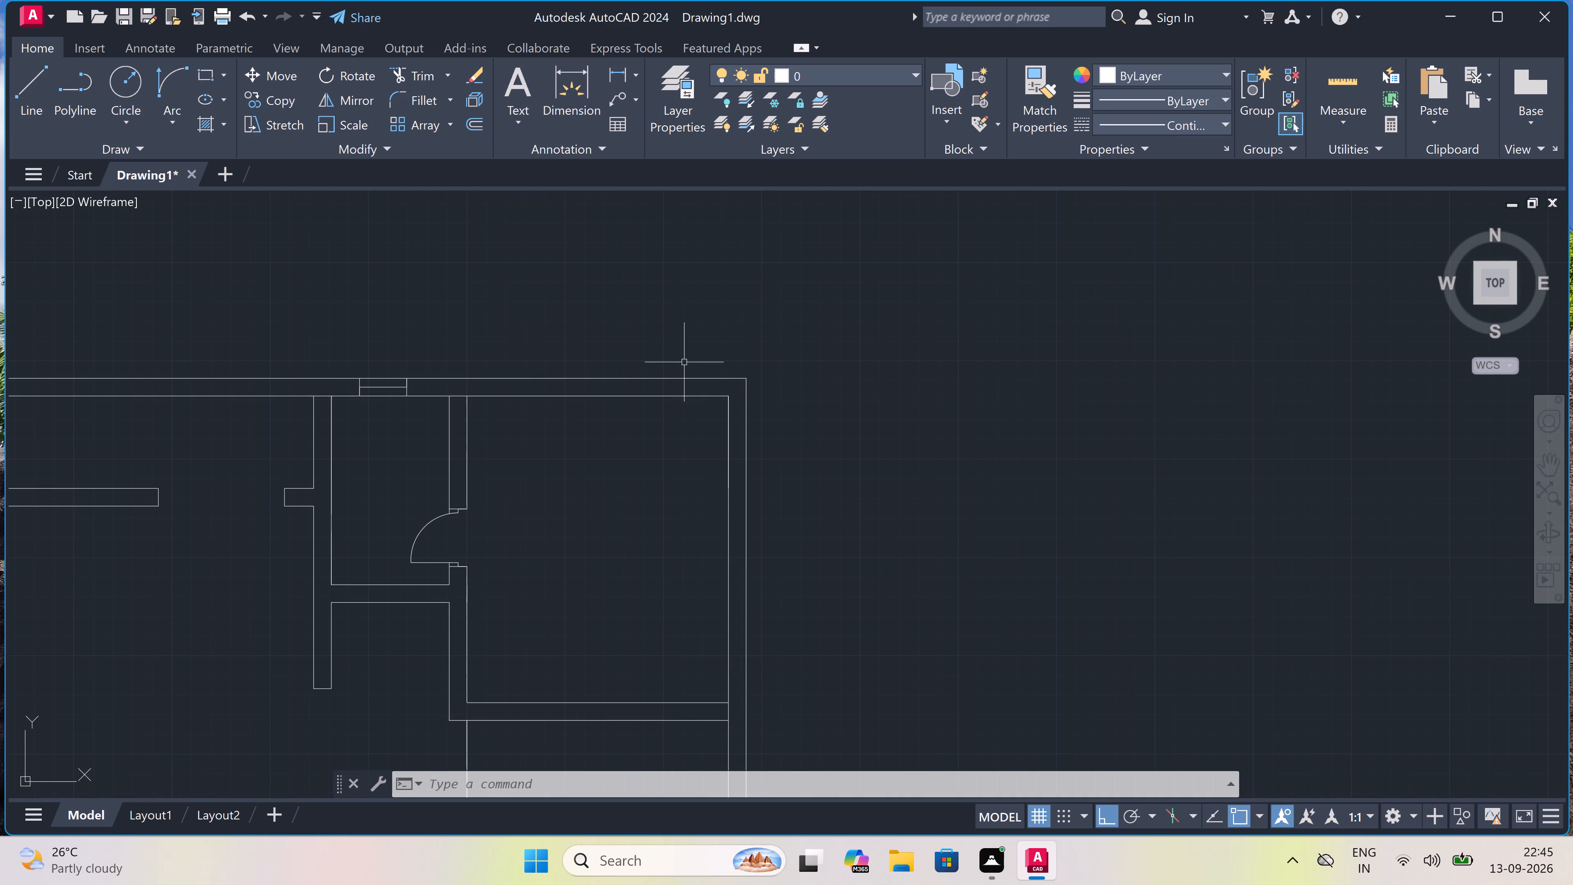
pyautogui.press('l')
pyautogui.press('space')
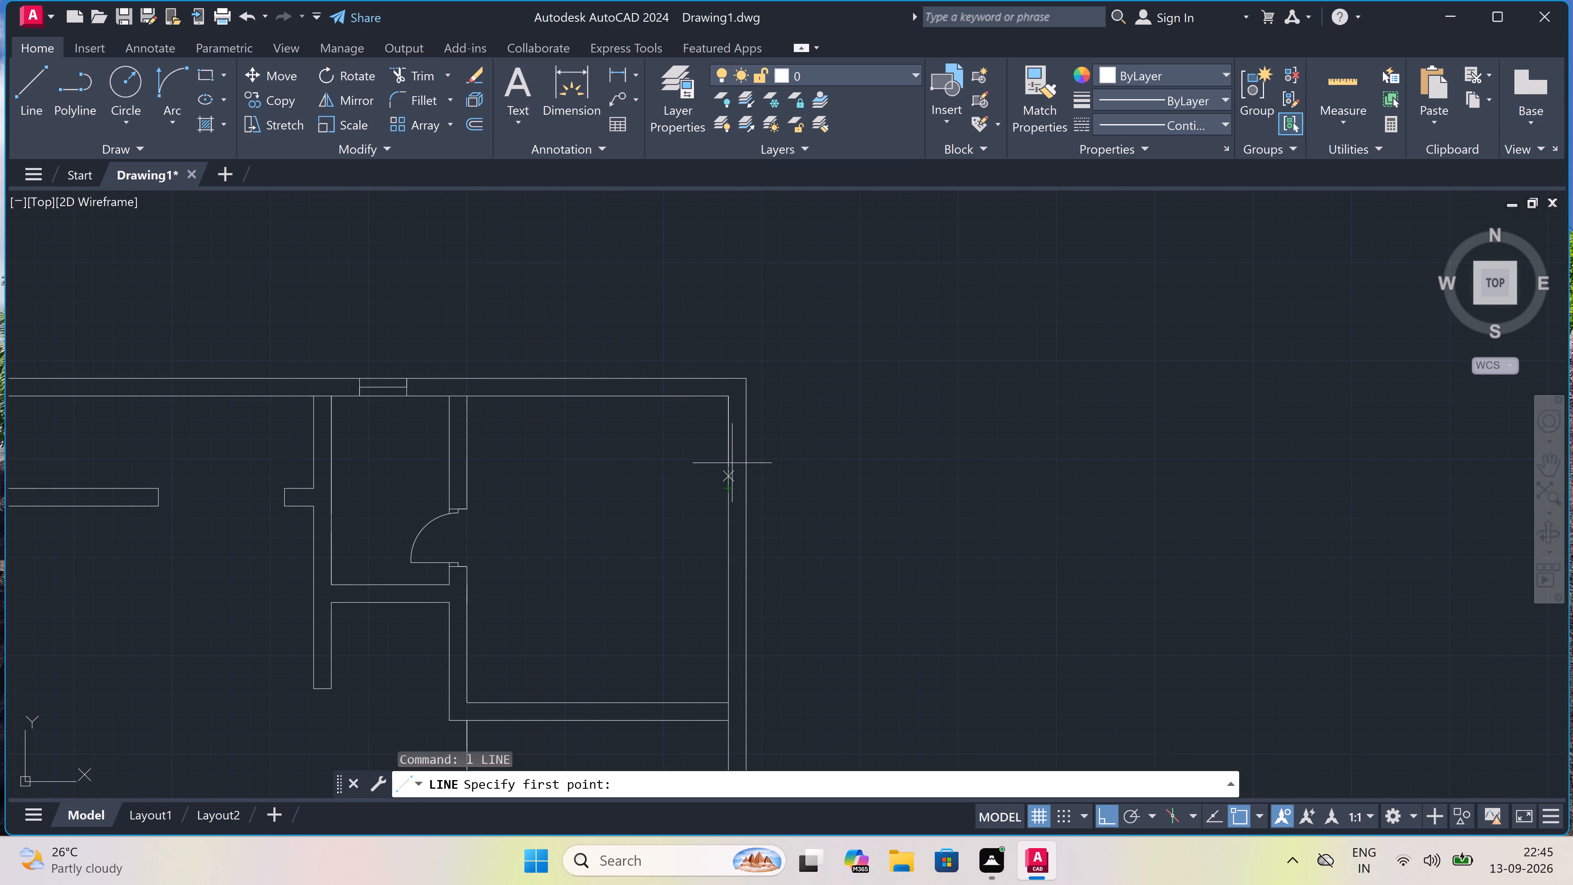
pyautogui.click(726, 463)
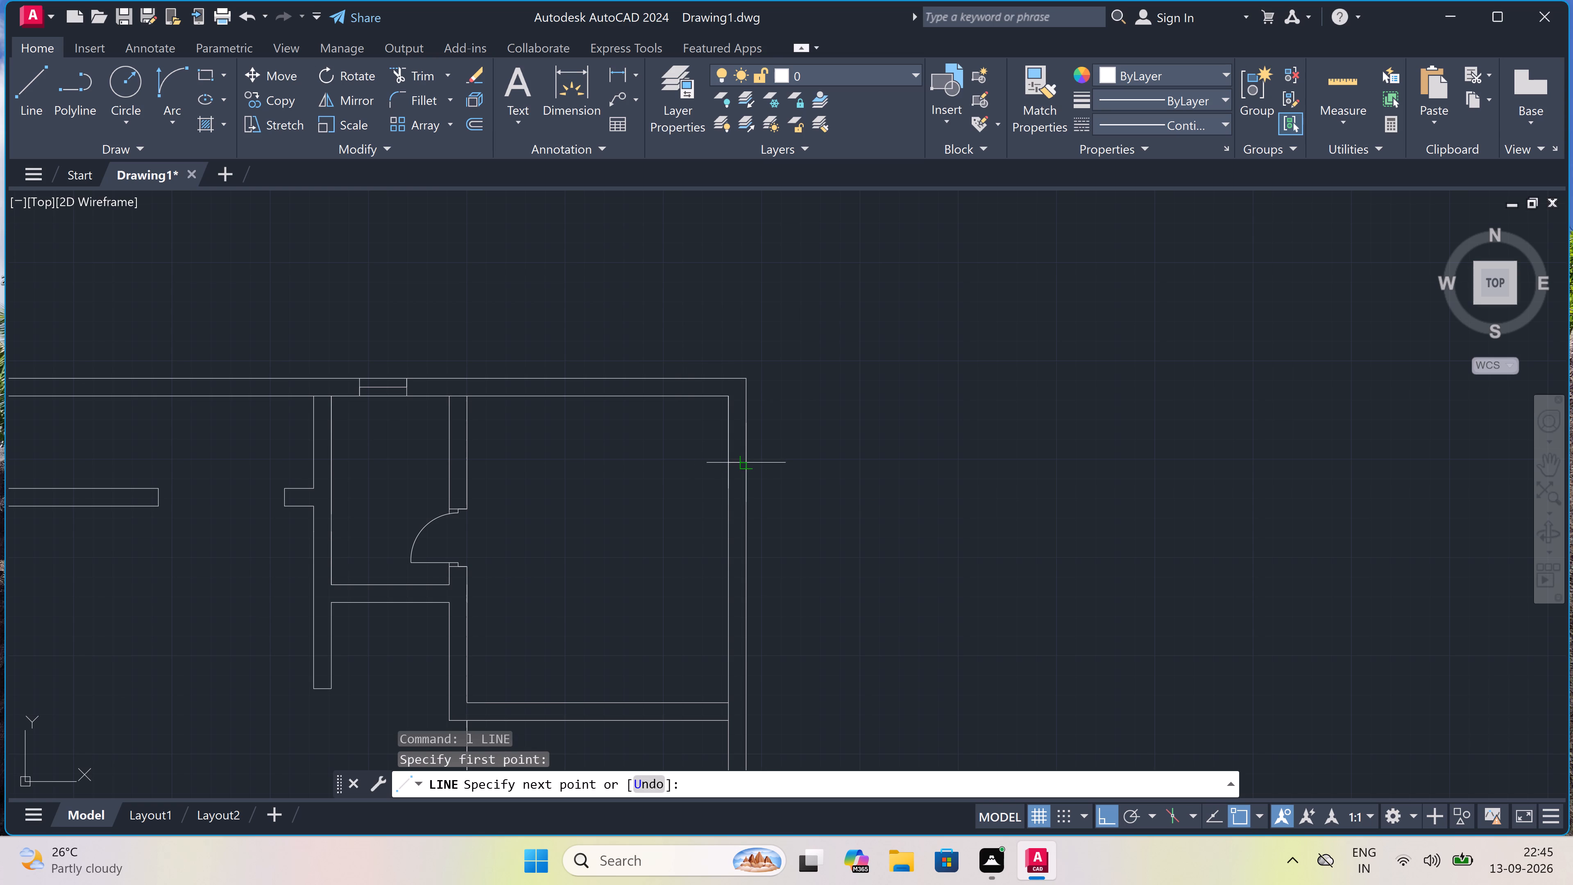
pyautogui.click(743, 461)
pyautogui.moveTo(734, 462); pyautogui.dragTo(735, 529)
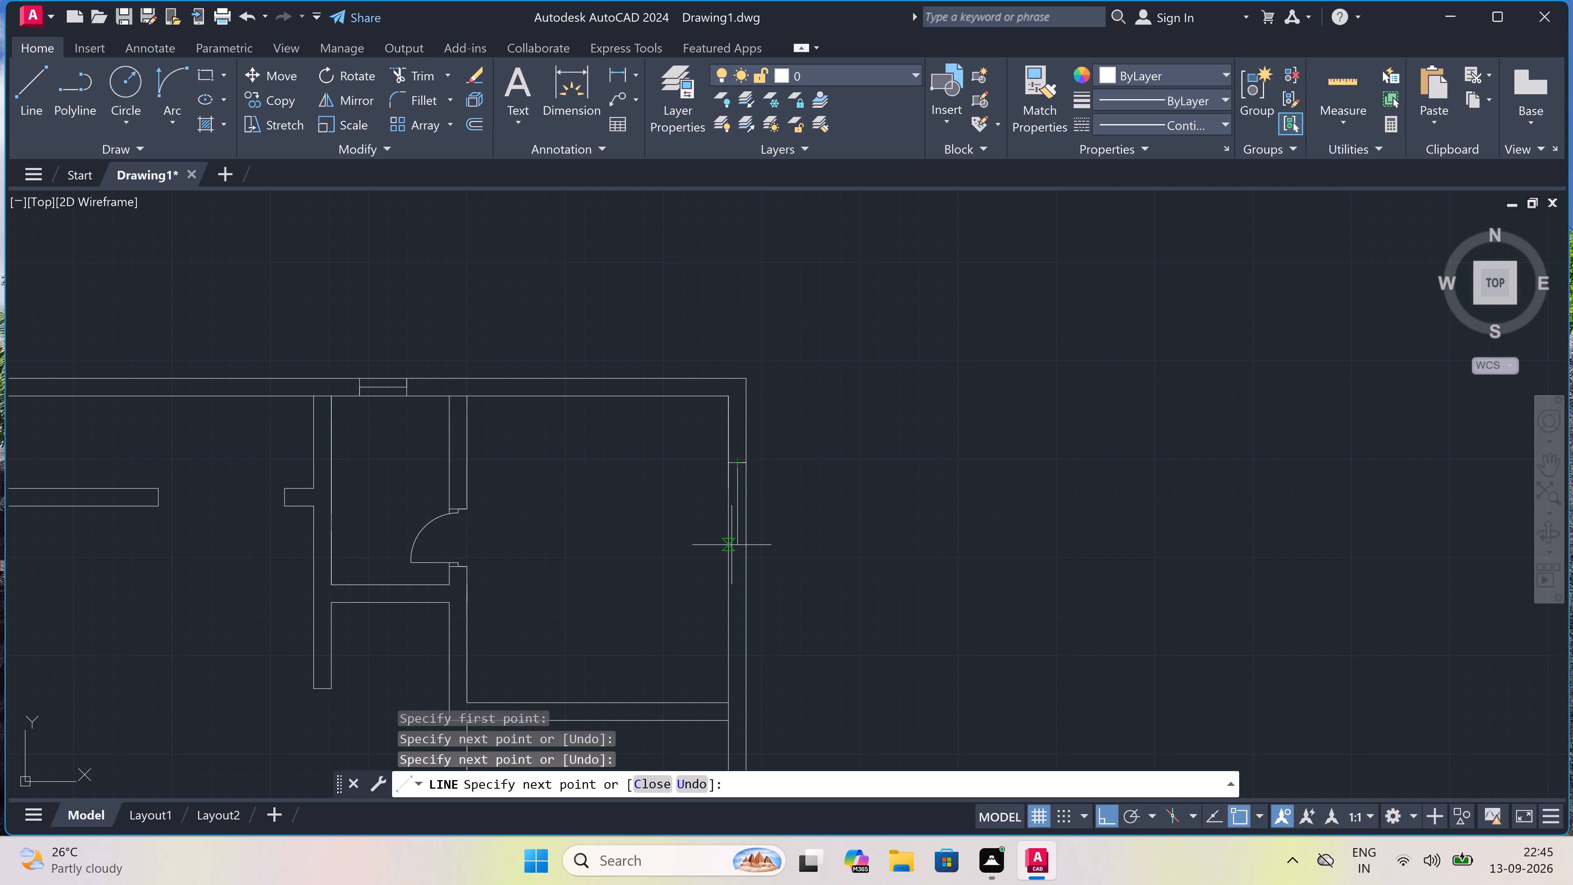
pyautogui.write("5'")
pyautogui.press('space')
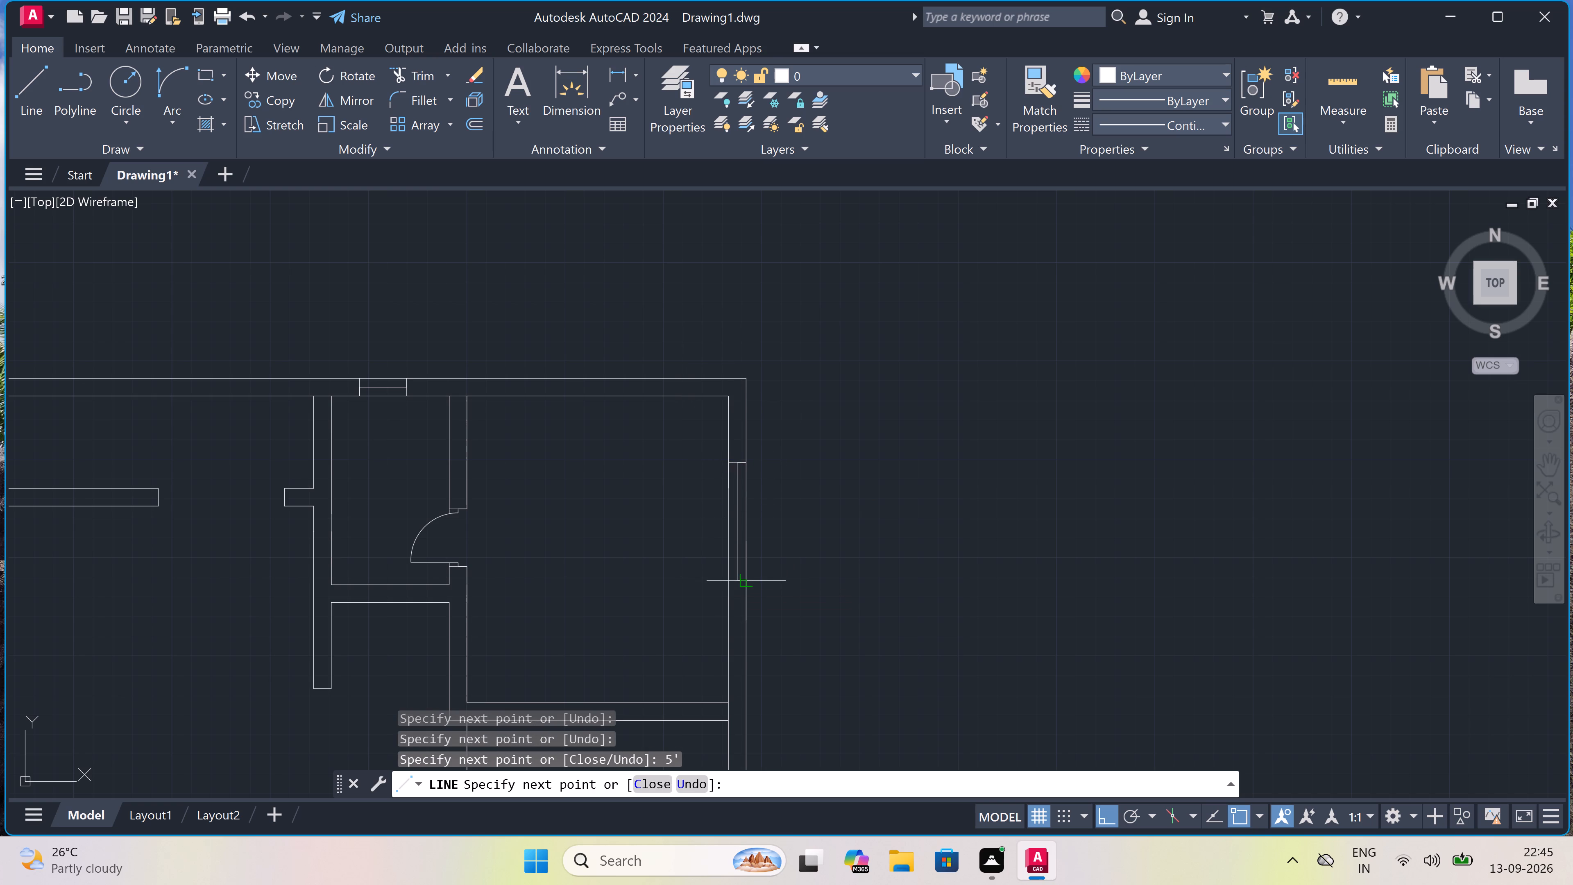
pyautogui.scroll(3, 742, 576)
pyautogui.moveTo(676, 595); pyautogui.dragTo(683, 597)
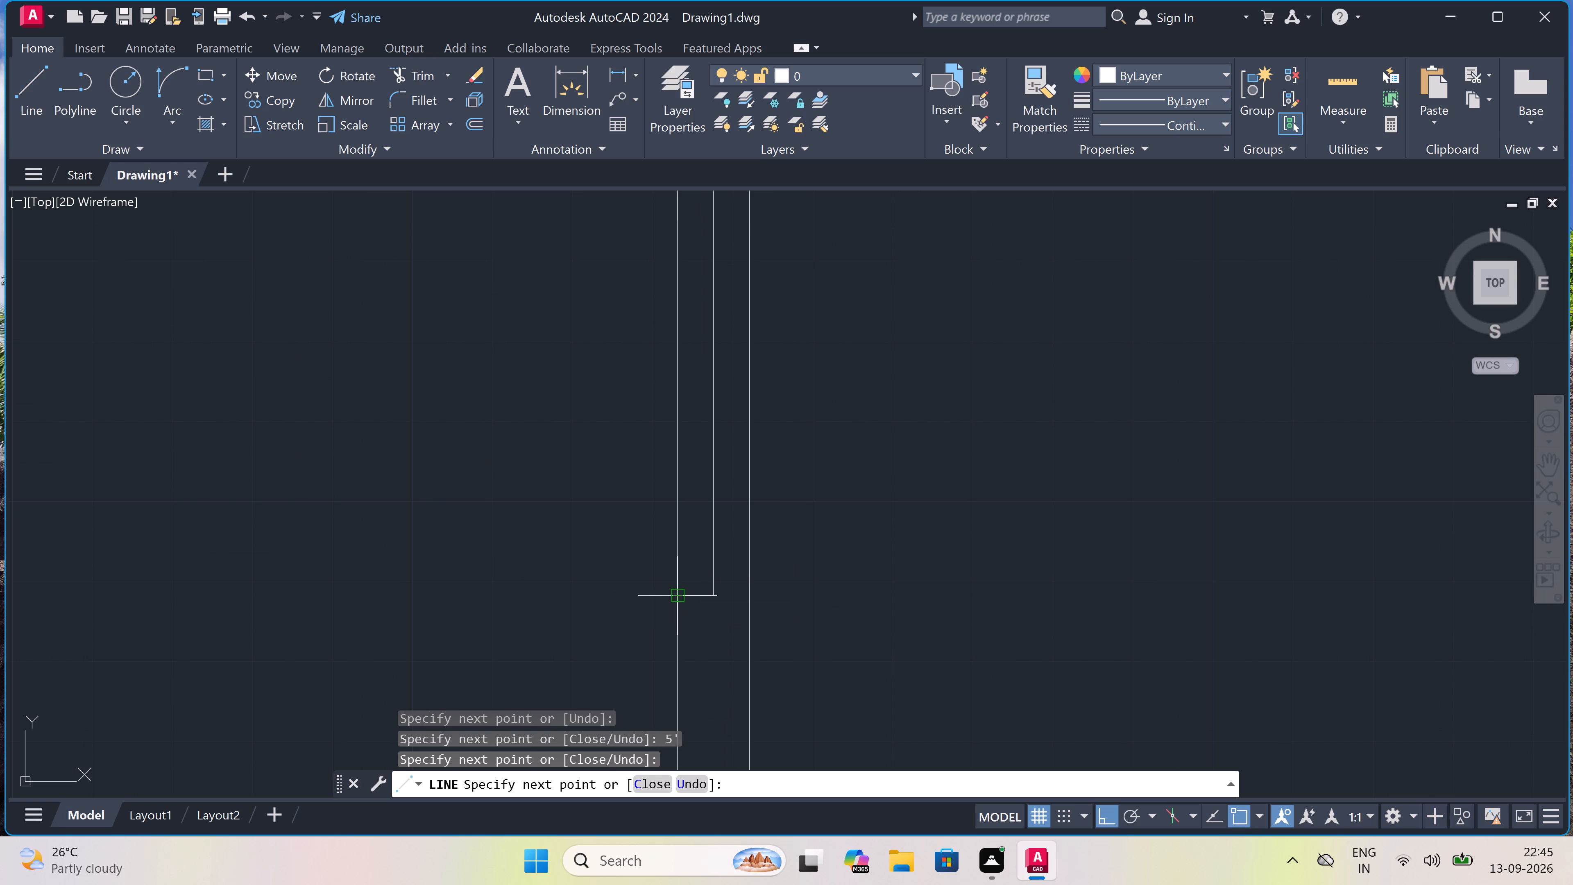
pyautogui.click(749, 591)
pyautogui.press('Escape')
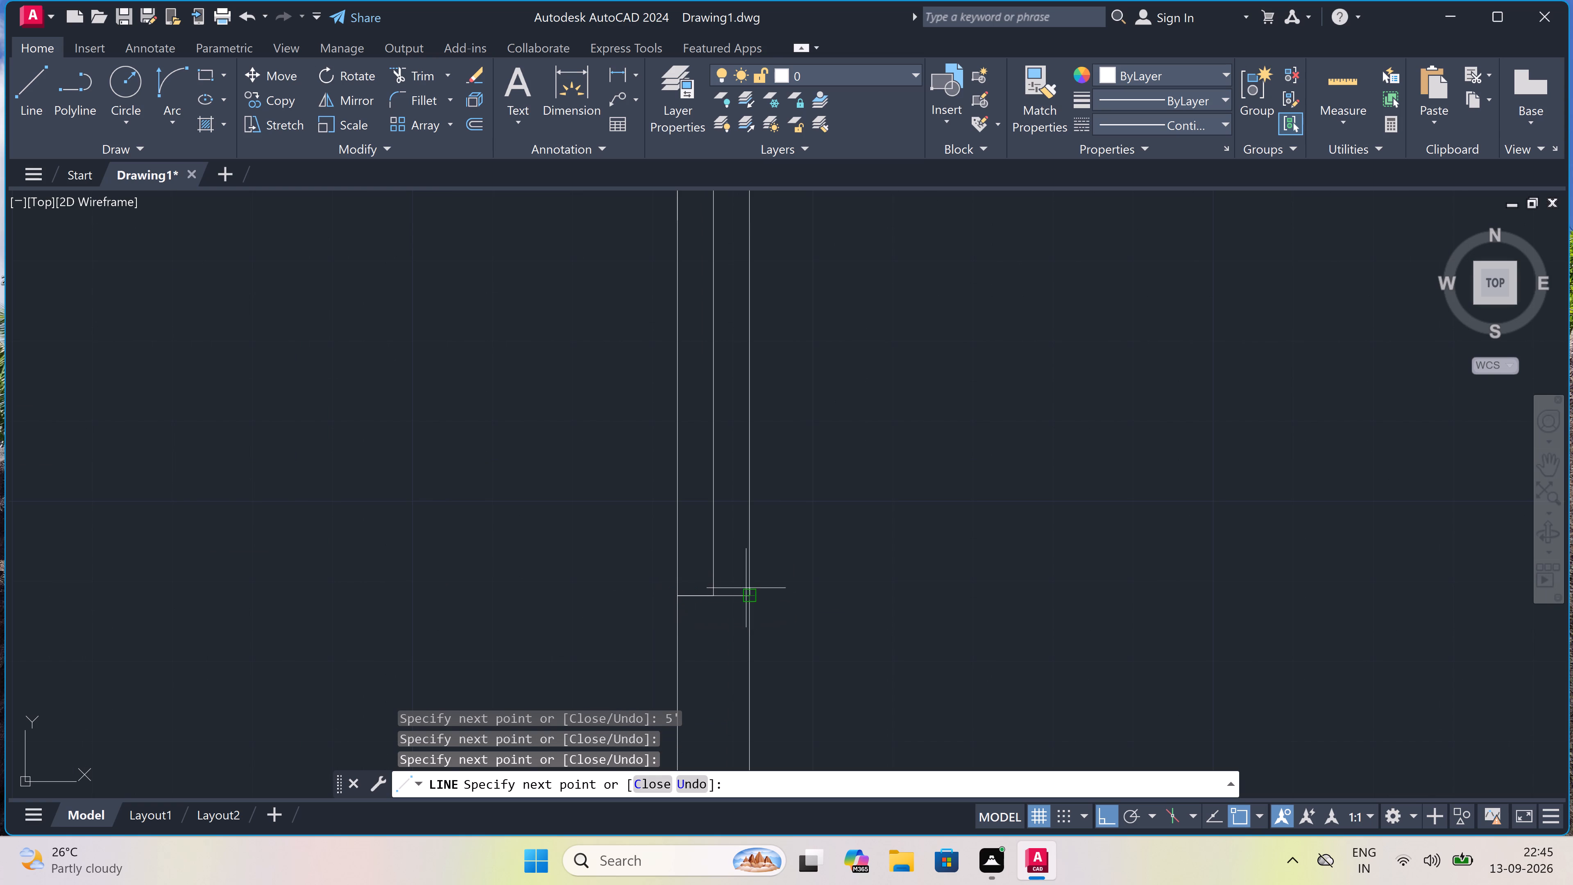
# Offset the upper stair flight's left edge line 10" to the right as the first tread line.
pyautogui.scroll(-6, 735, 495)
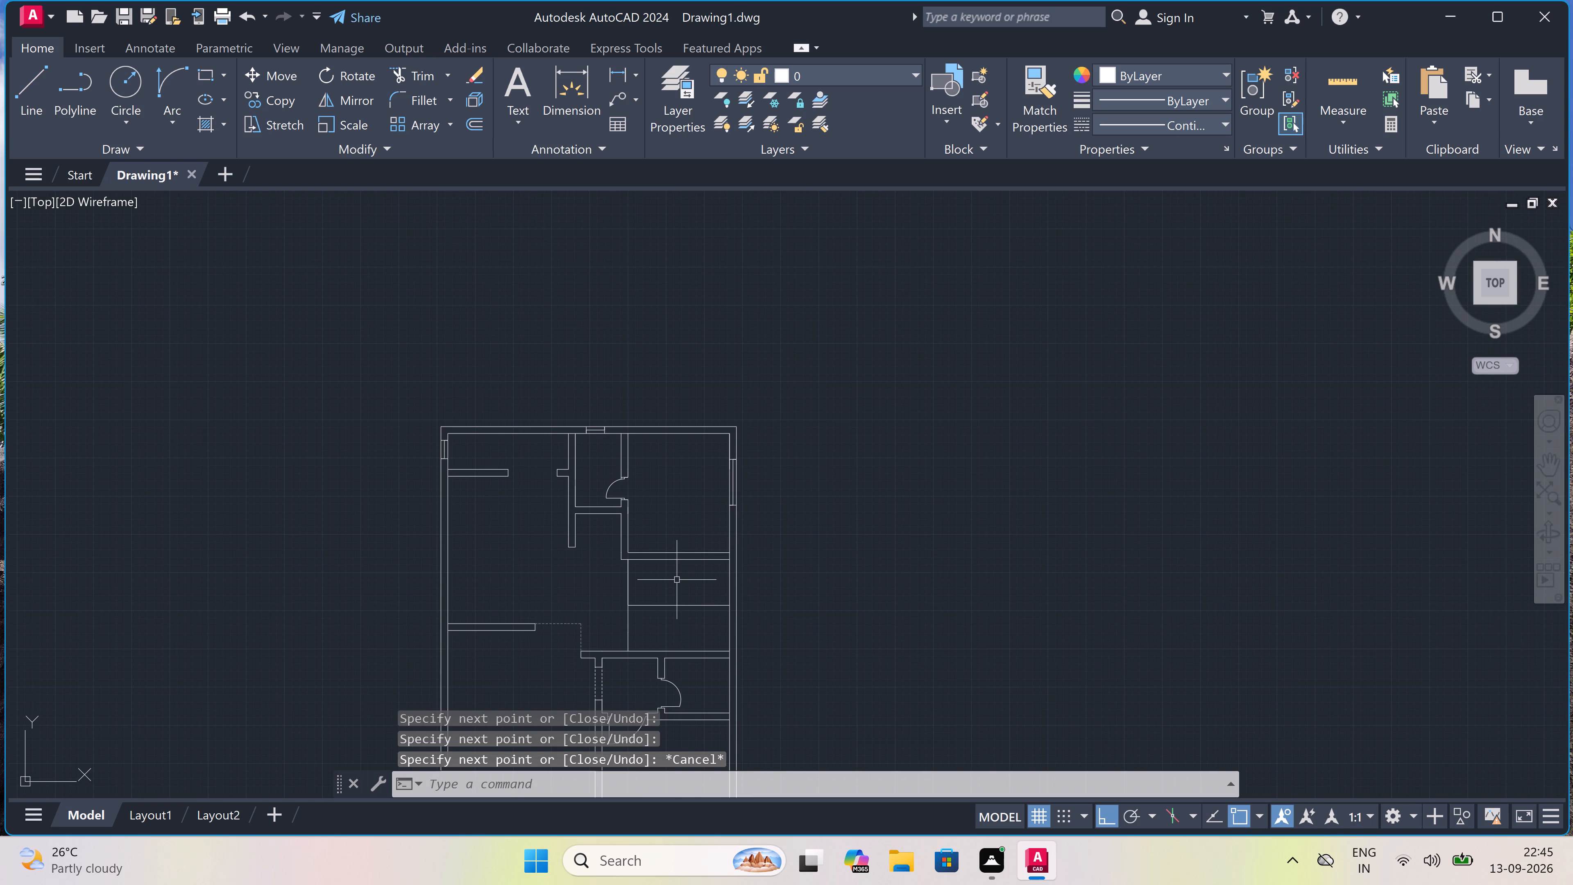
pyautogui.scroll(-1, 677, 580)
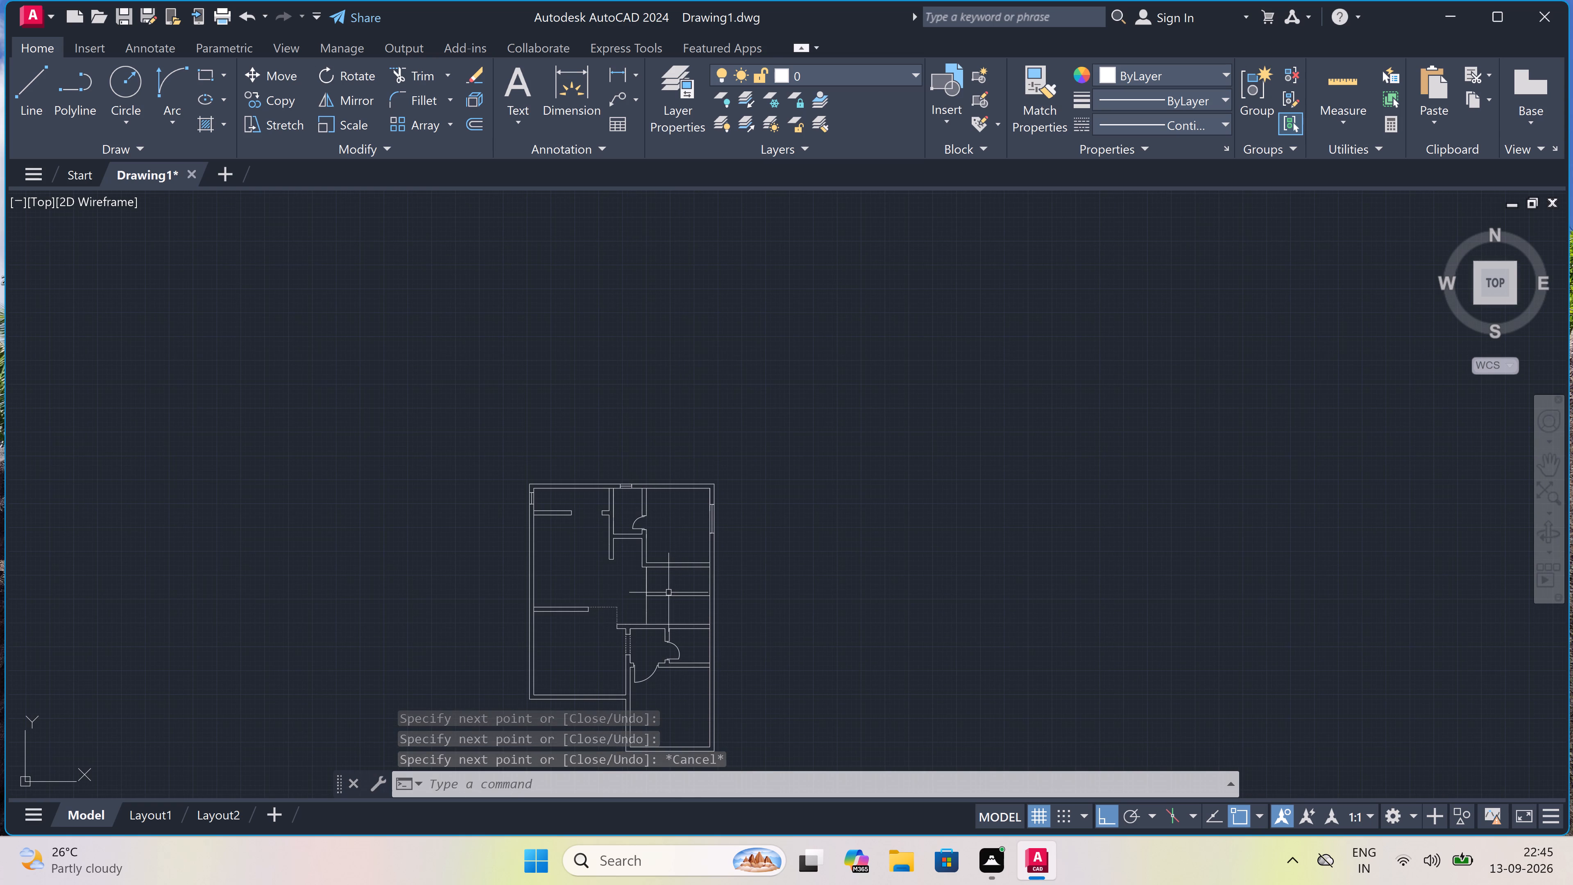
pyautogui.scroll(4, 669, 592)
pyautogui.scroll(-2, 668, 591)
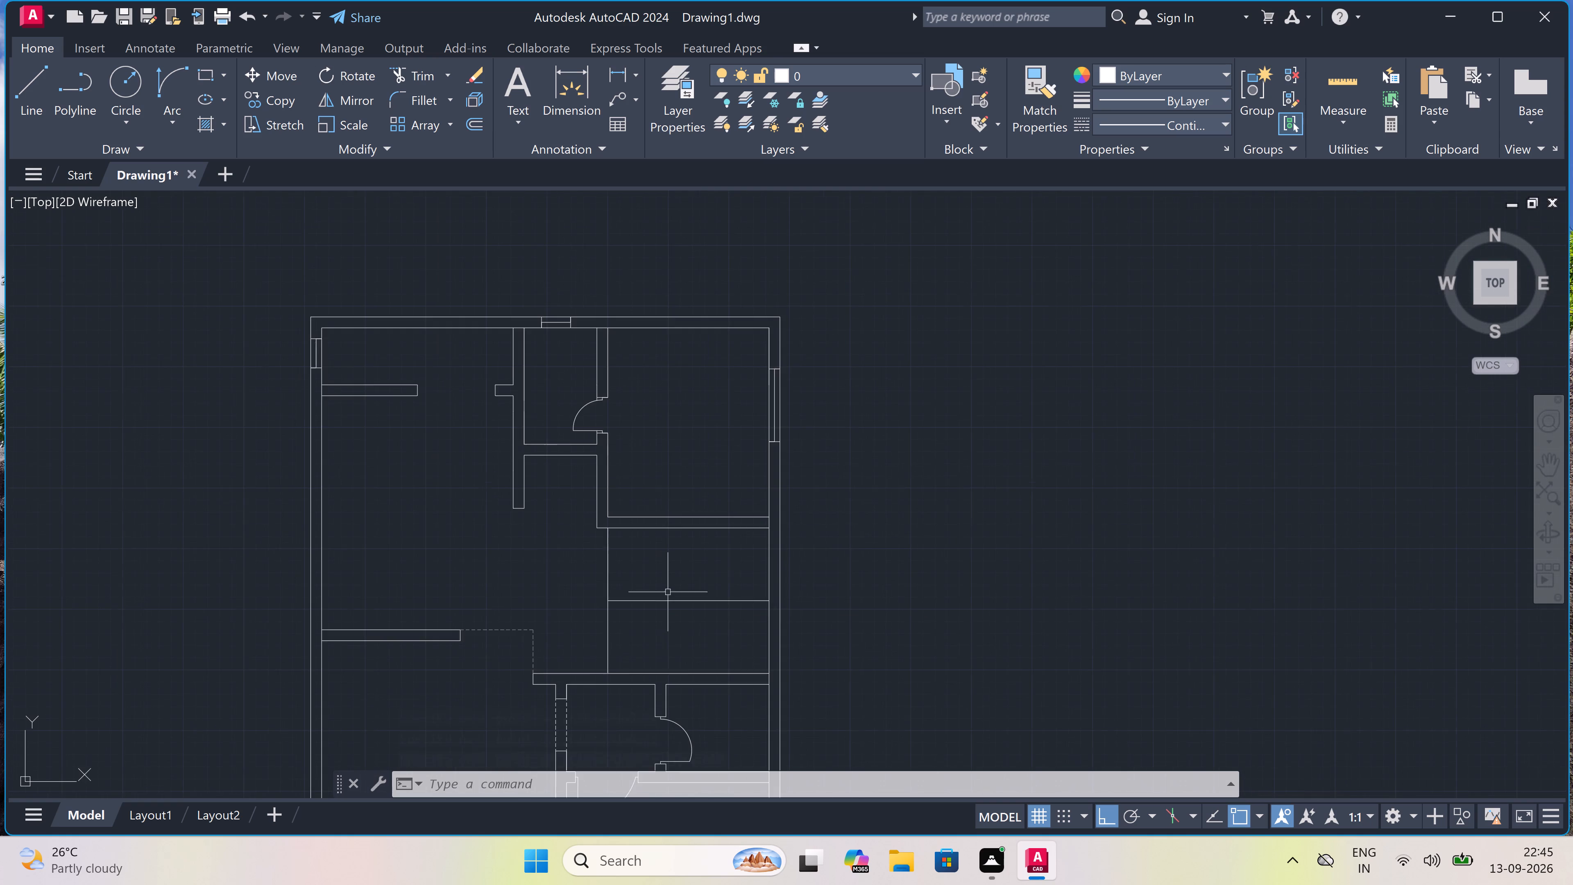
pyautogui.scroll(1, 667, 635)
pyautogui.press('o')
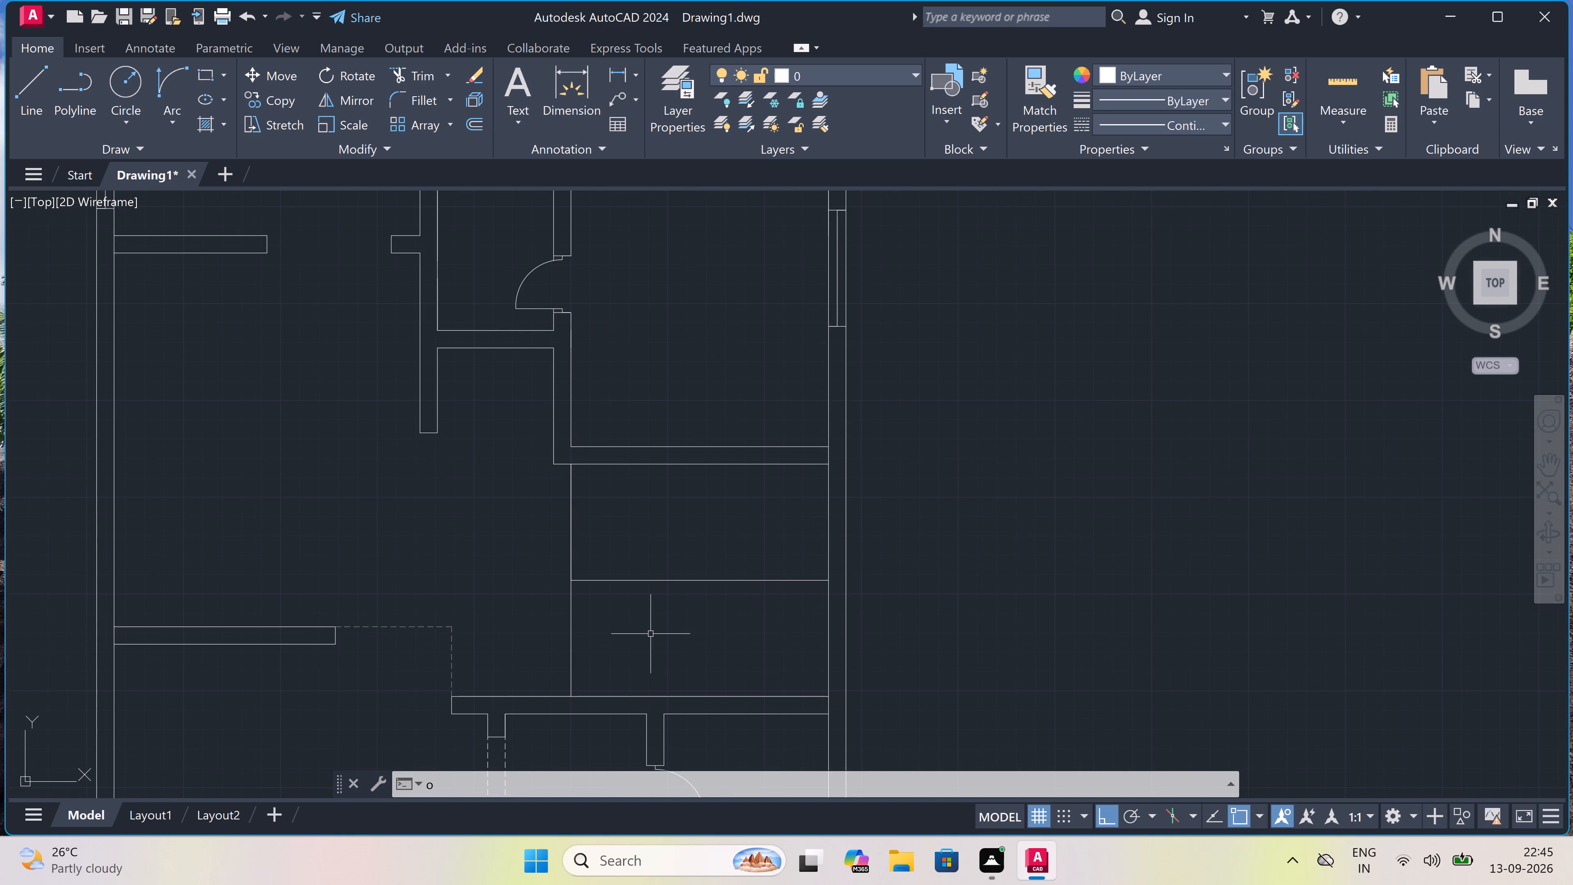
pyautogui.press('space')
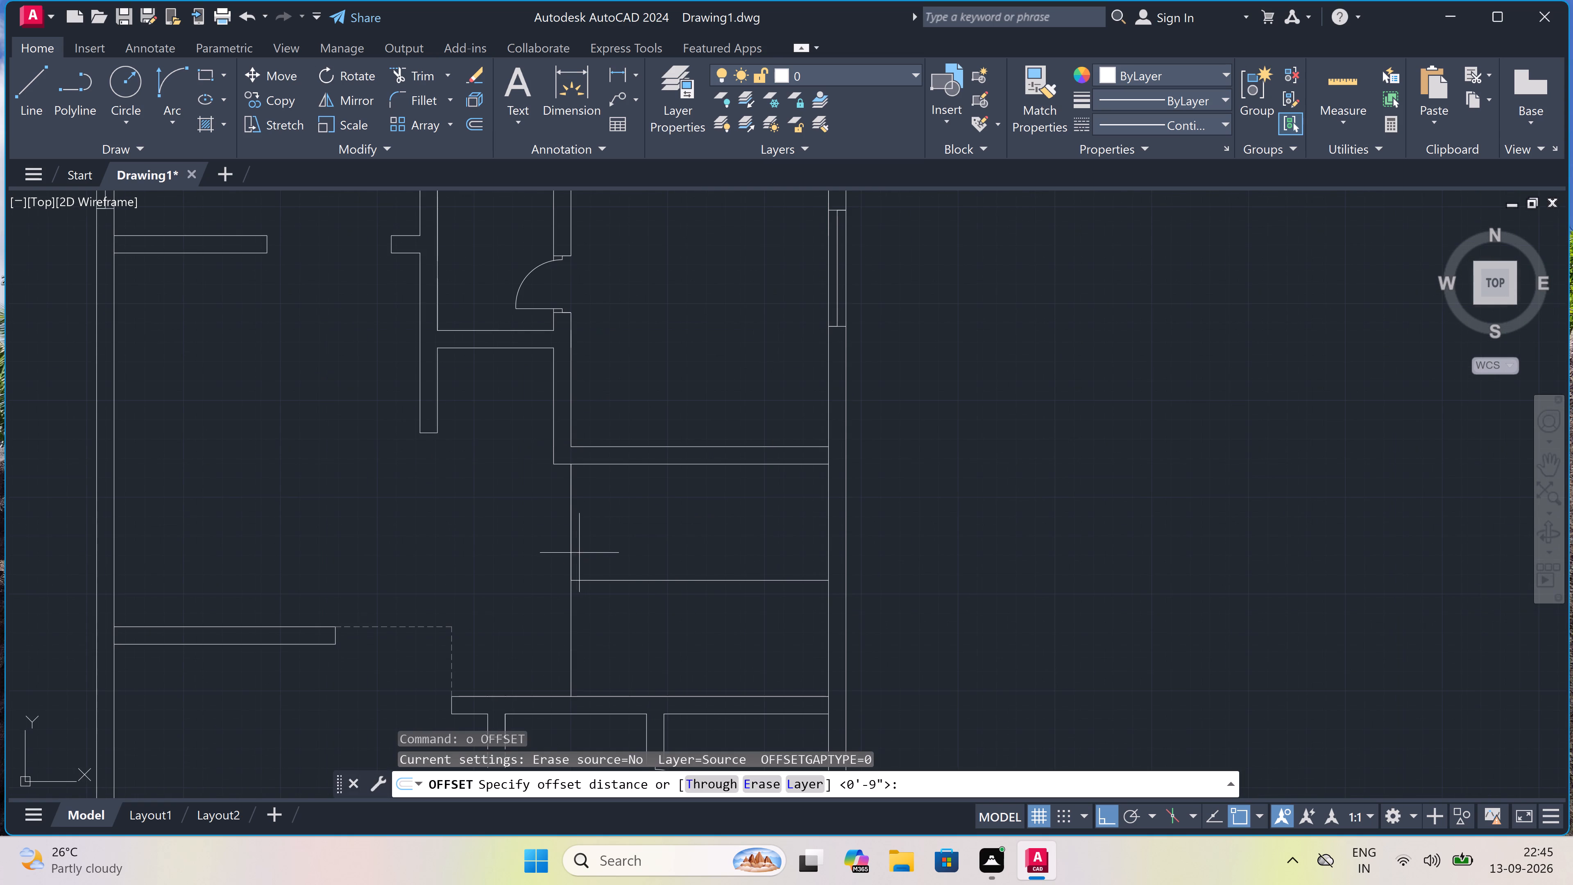
pyautogui.click(569, 543)
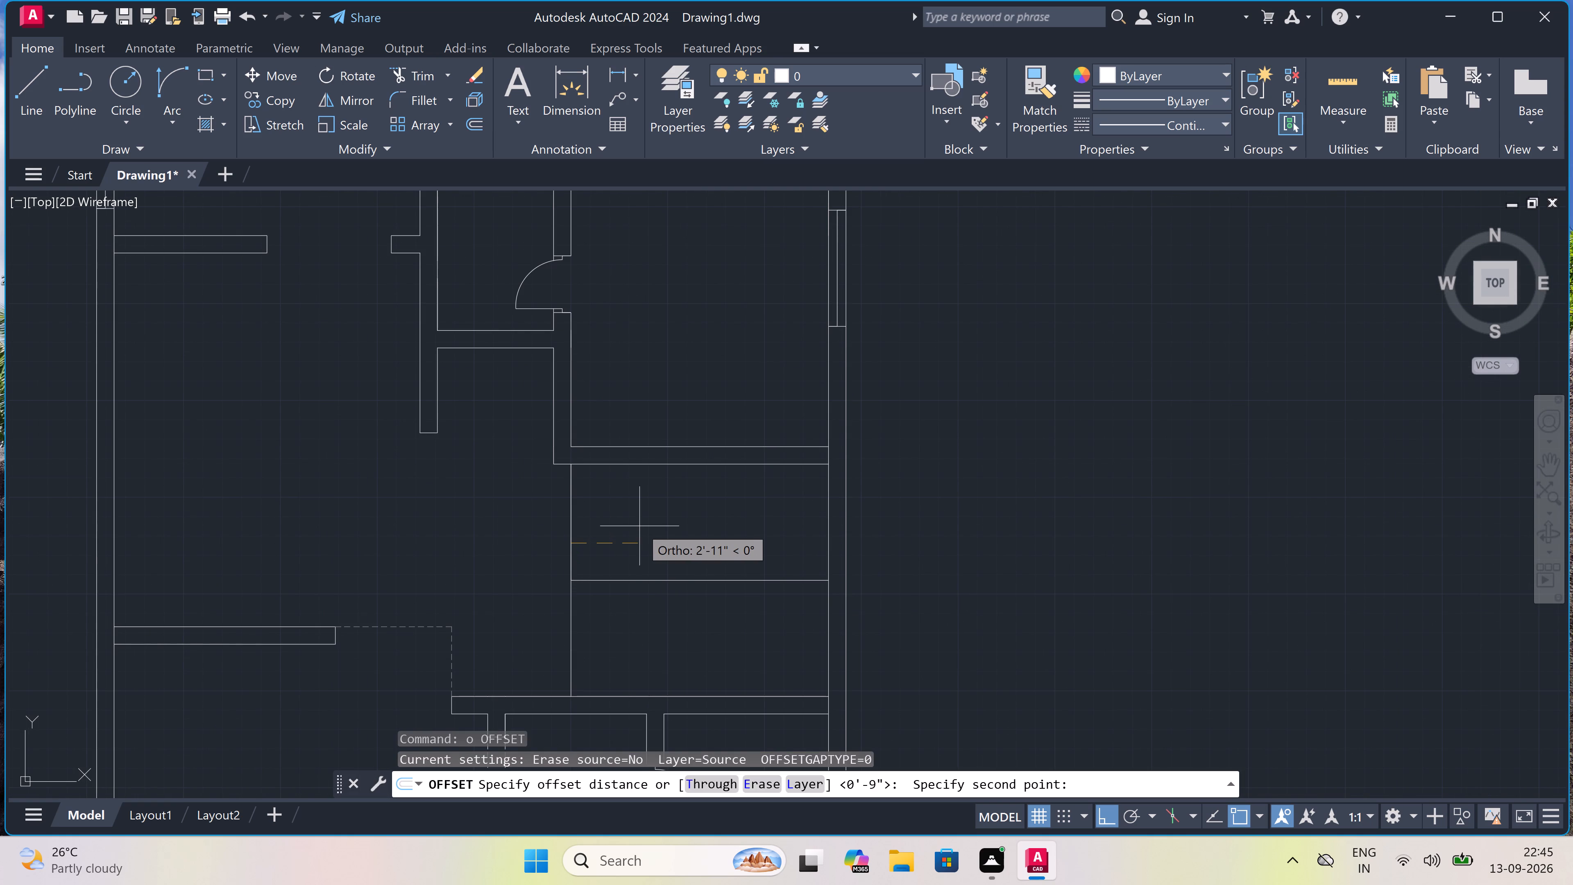
pyautogui.write('10')
pyautogui.write('"')
pyautogui.press('space')
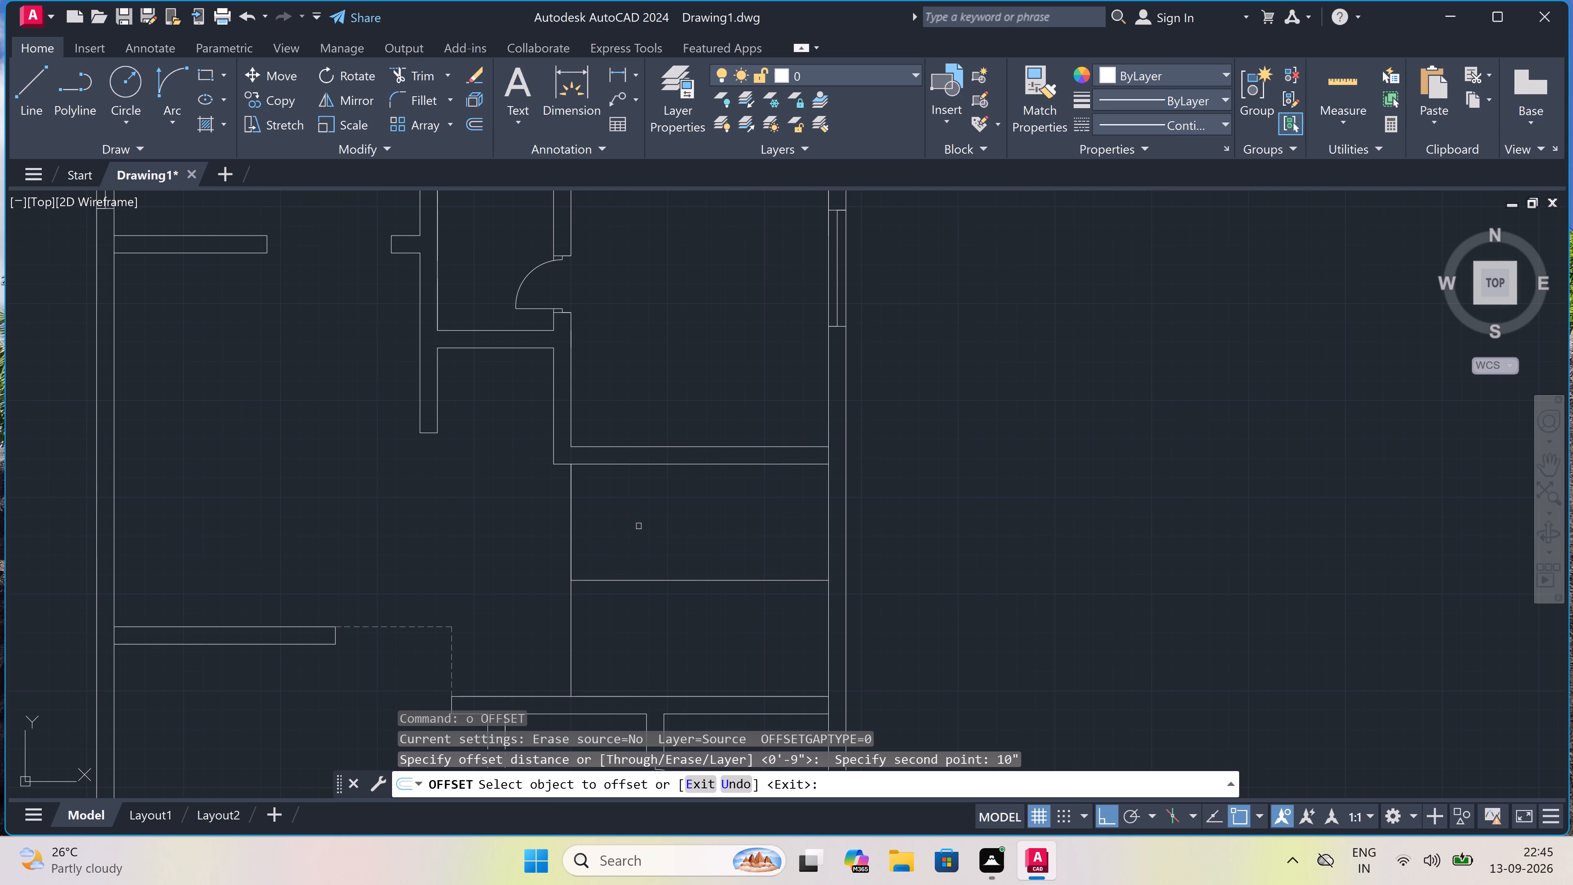
pyautogui.click(570, 519)
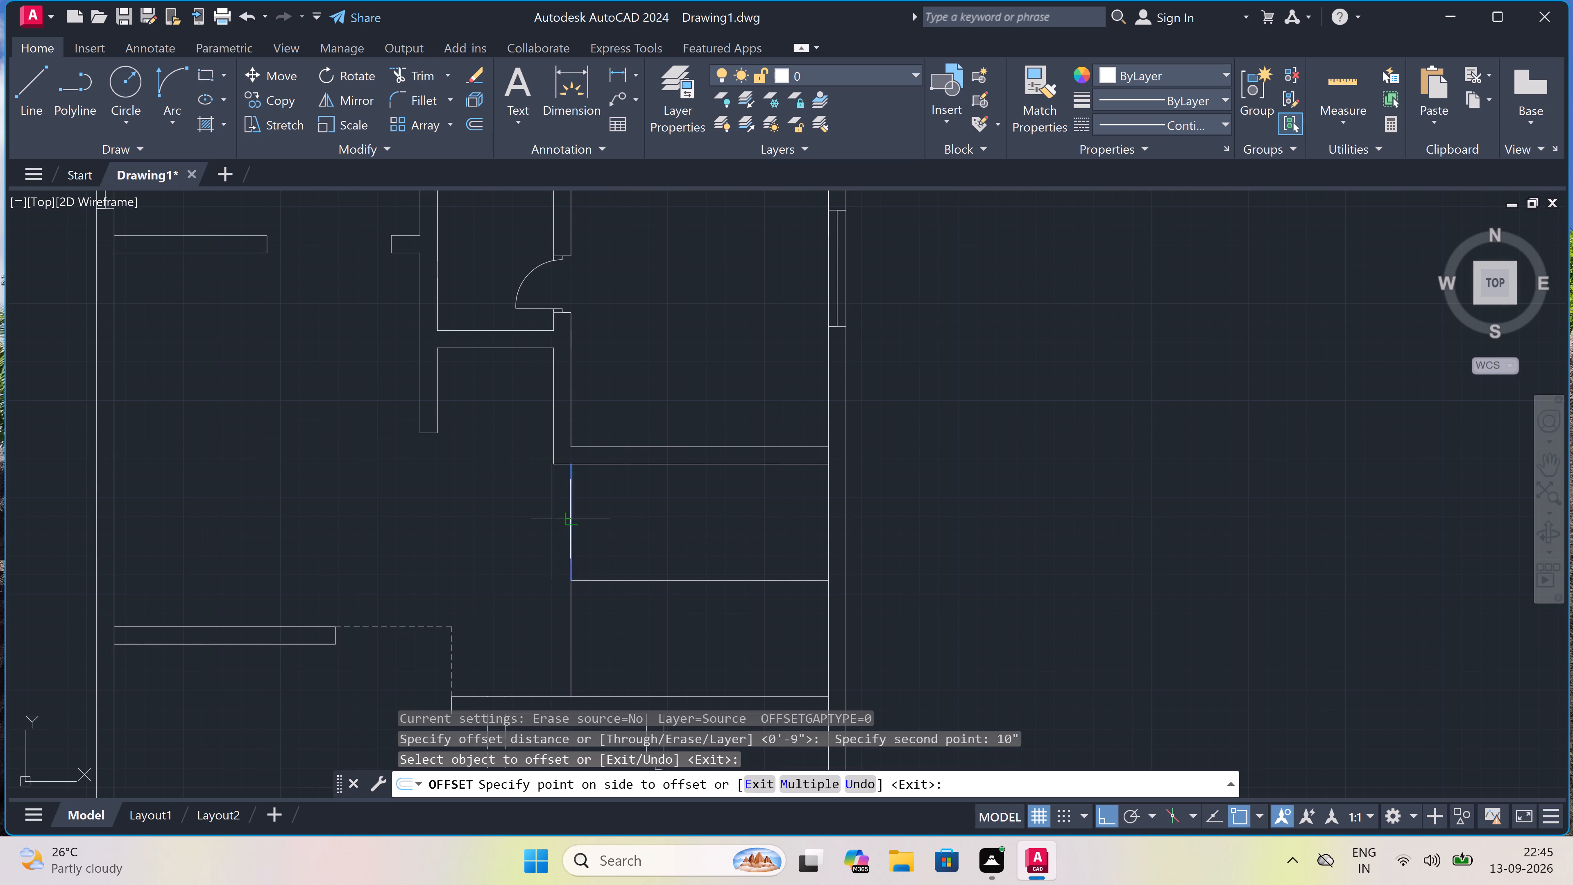
pyautogui.click(595, 515)
# Offset the upper flight's first tread line repeatedly to the right with the Multiple option, adding eight more treads at 10" spacing.
pyautogui.click(590, 510)
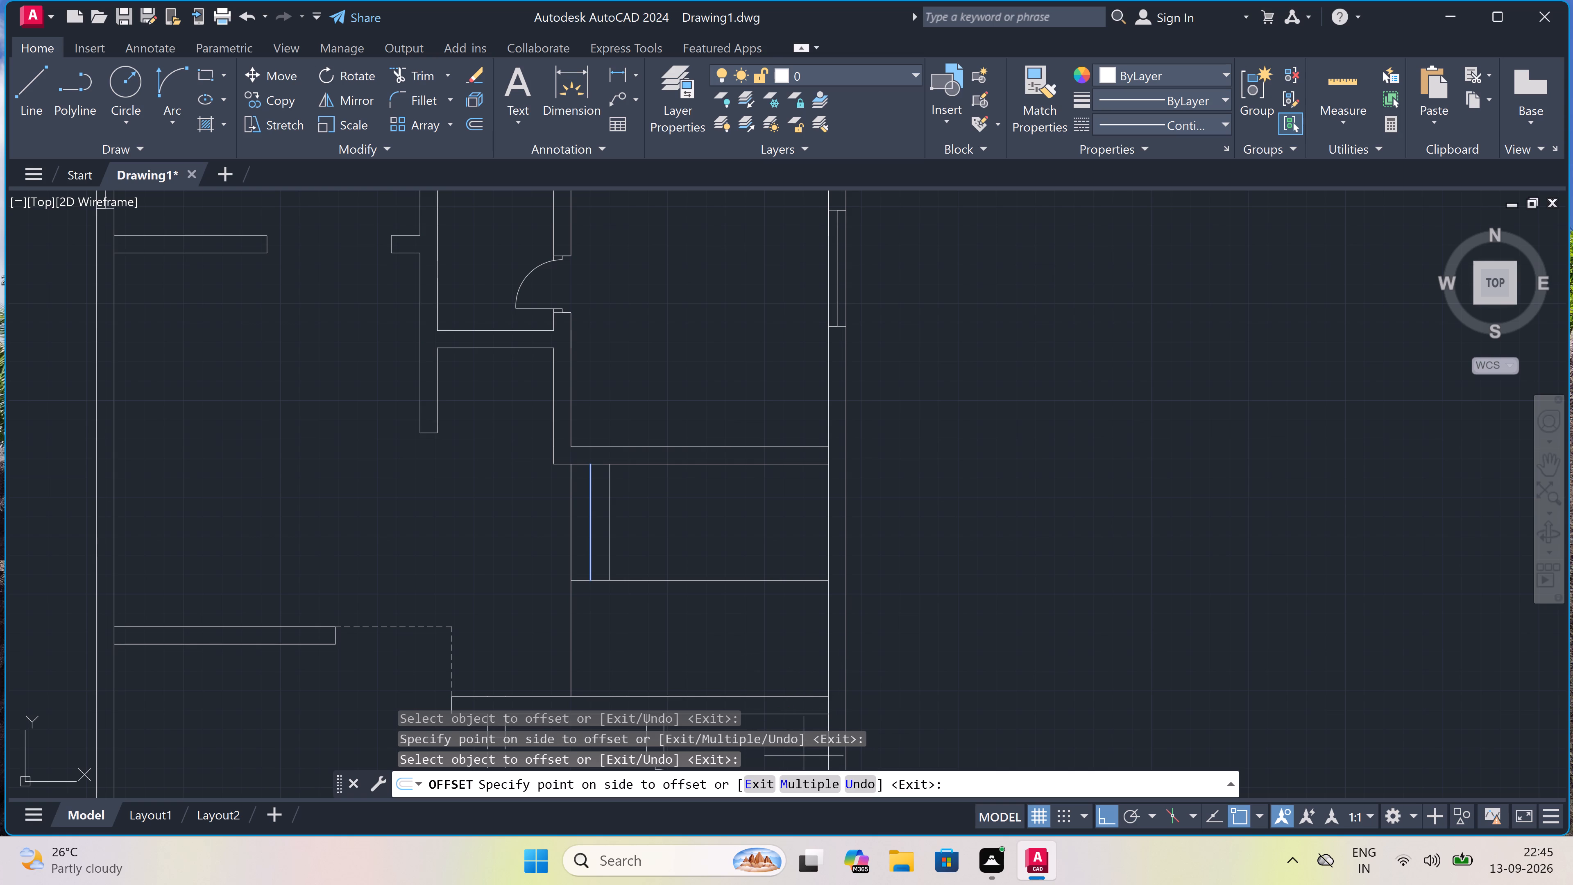
pyautogui.click(807, 789)
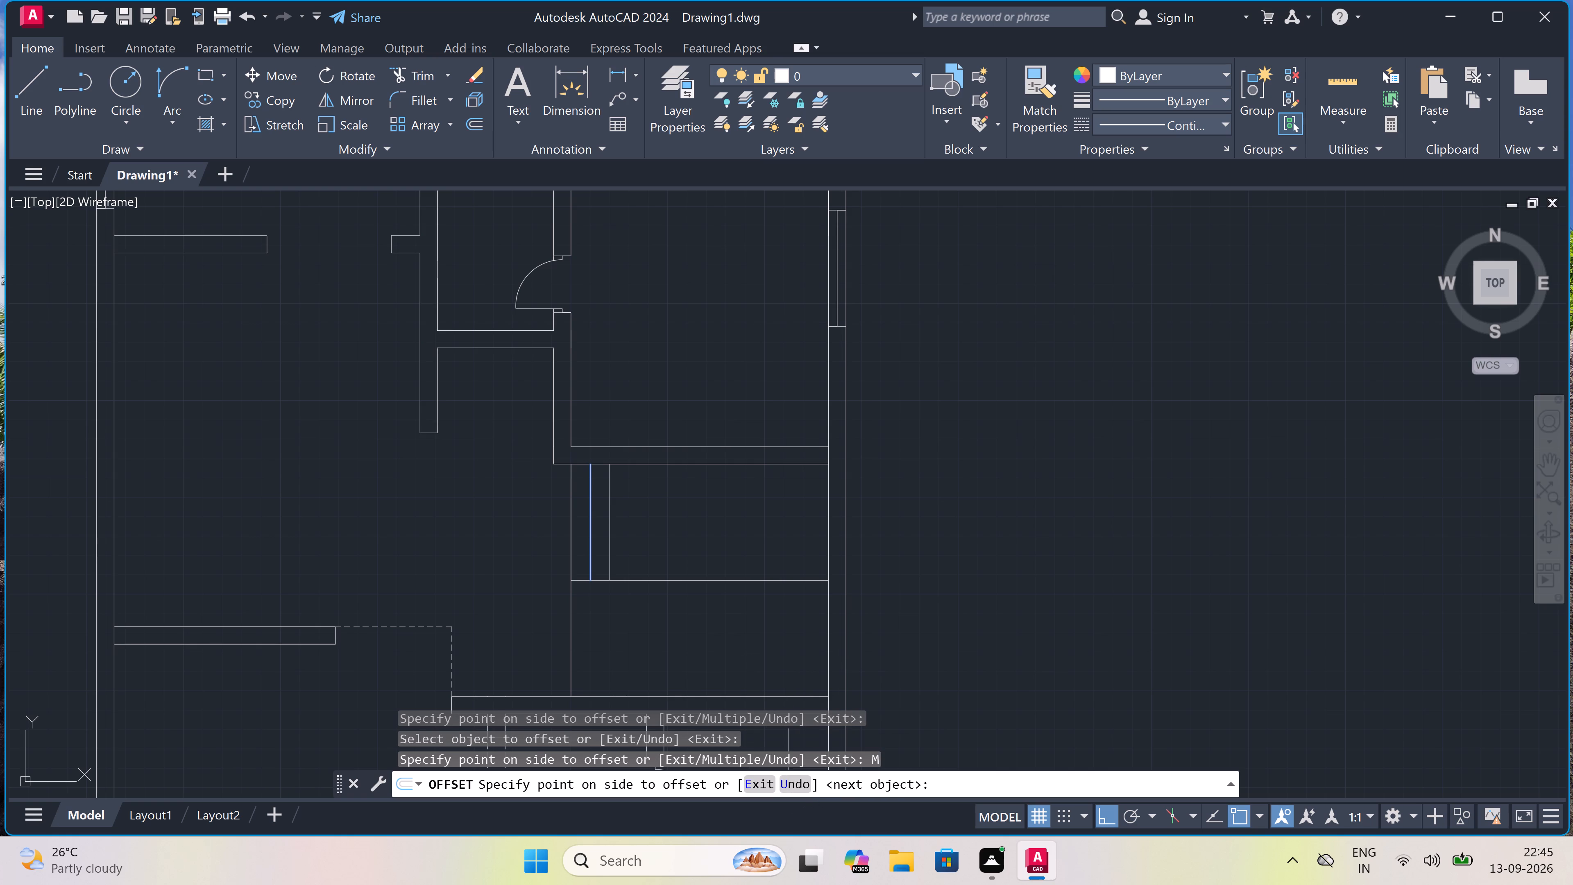
pyautogui.click(658, 521)
pyautogui.click(674, 517)
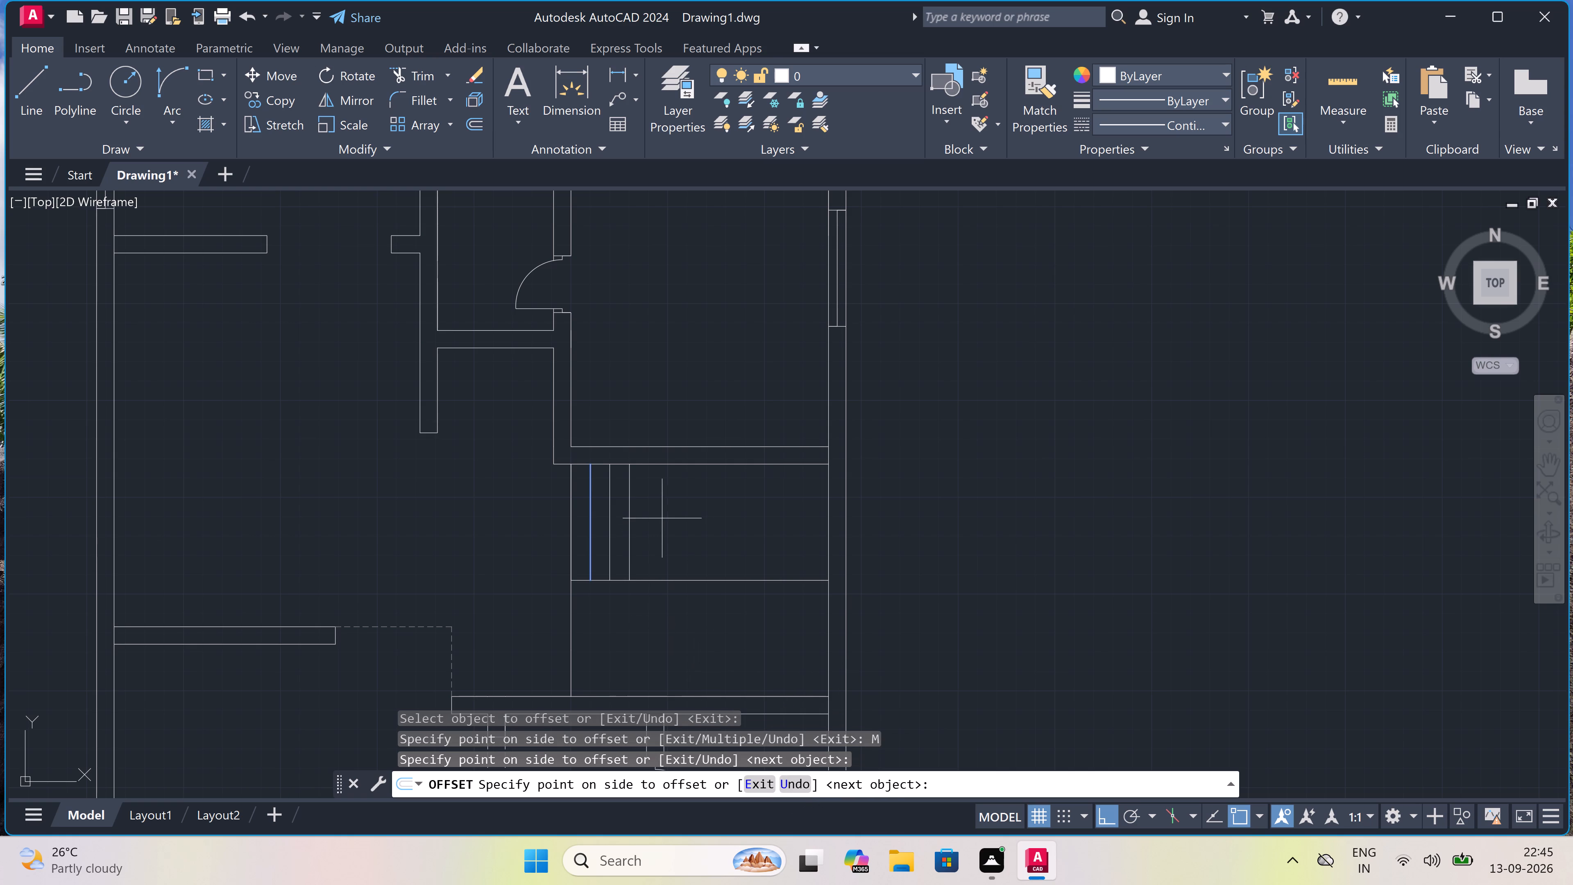
pyautogui.click(677, 520)
pyautogui.click(692, 515)
pyautogui.click(717, 518)
pyautogui.click(743, 517)
pyautogui.click(773, 522)
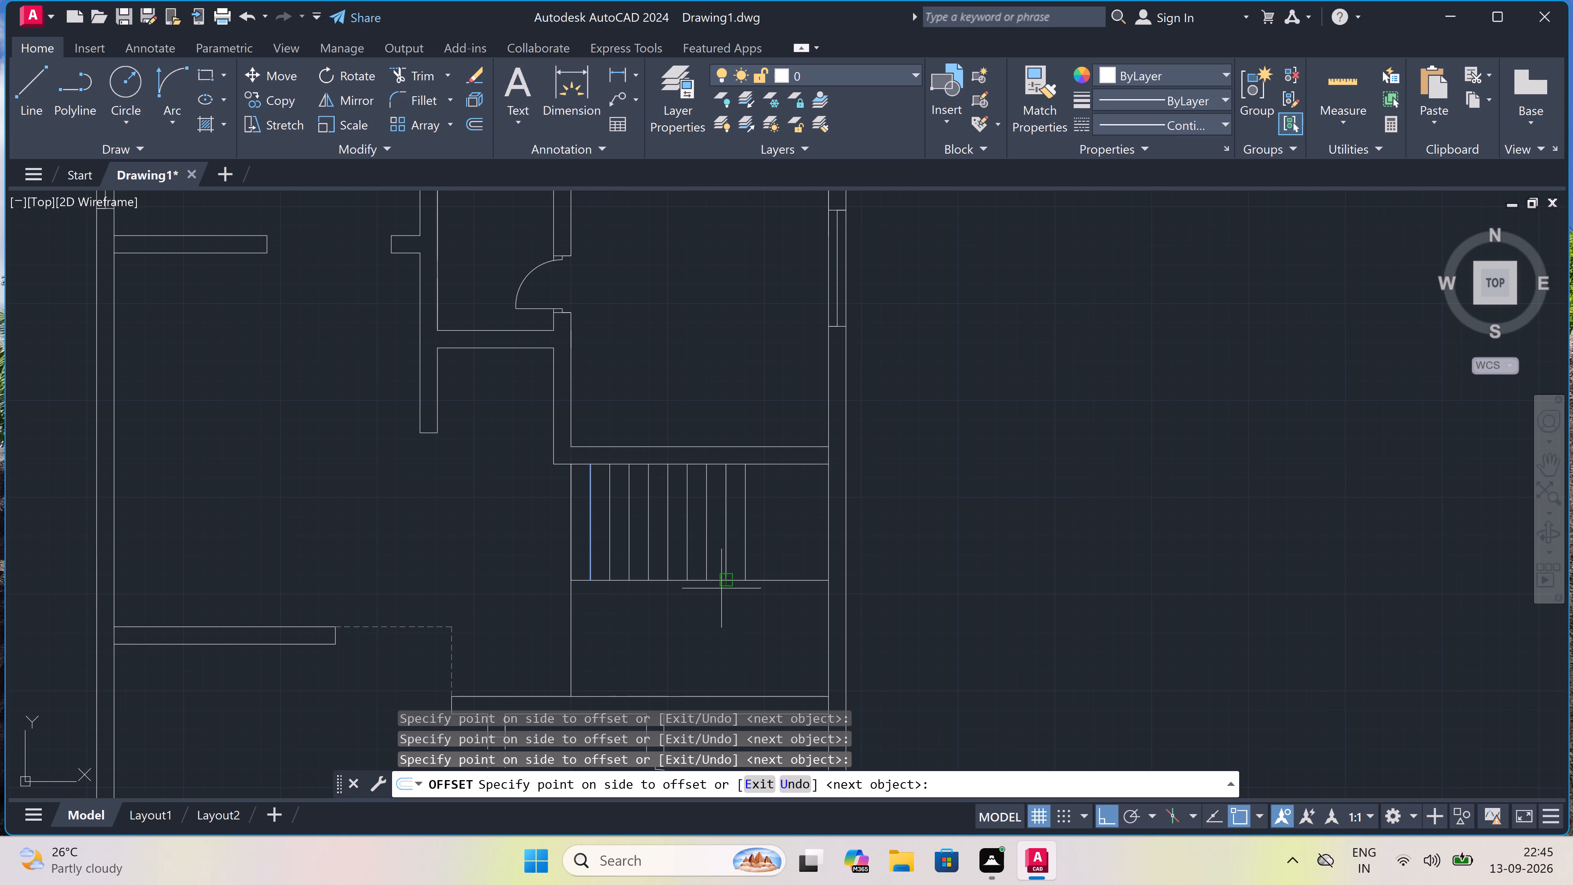
pyautogui.click(755, 551)
pyautogui.press('Escape')
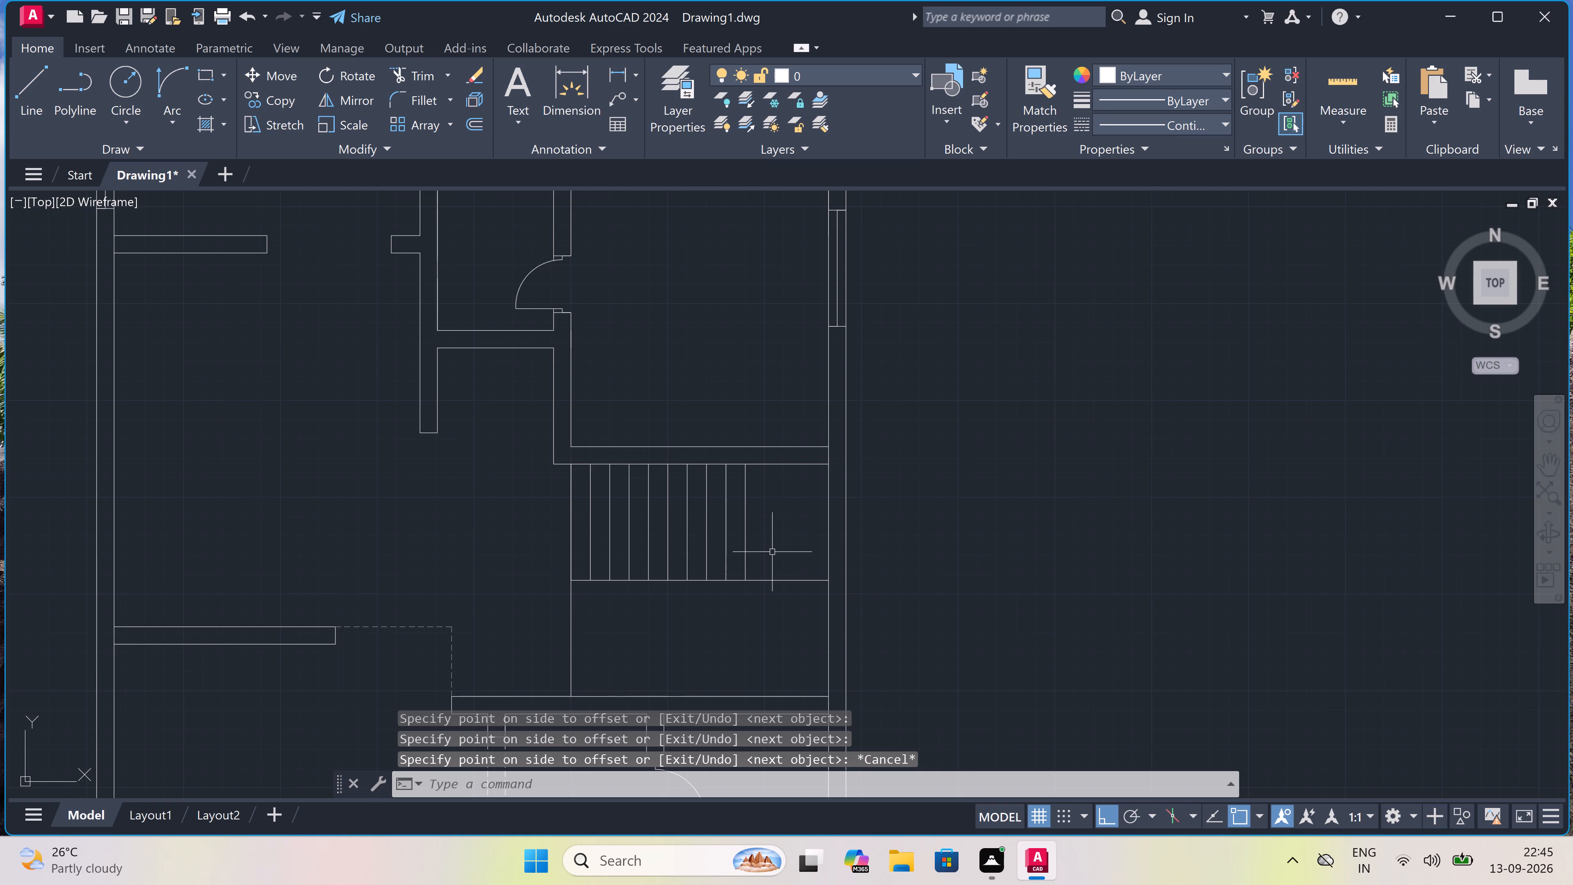
# Offset both segments of the stair's left edge line beside the lower flight 10" to the right as its first tread line.
pyautogui.press('o')
pyautogui.press('space')
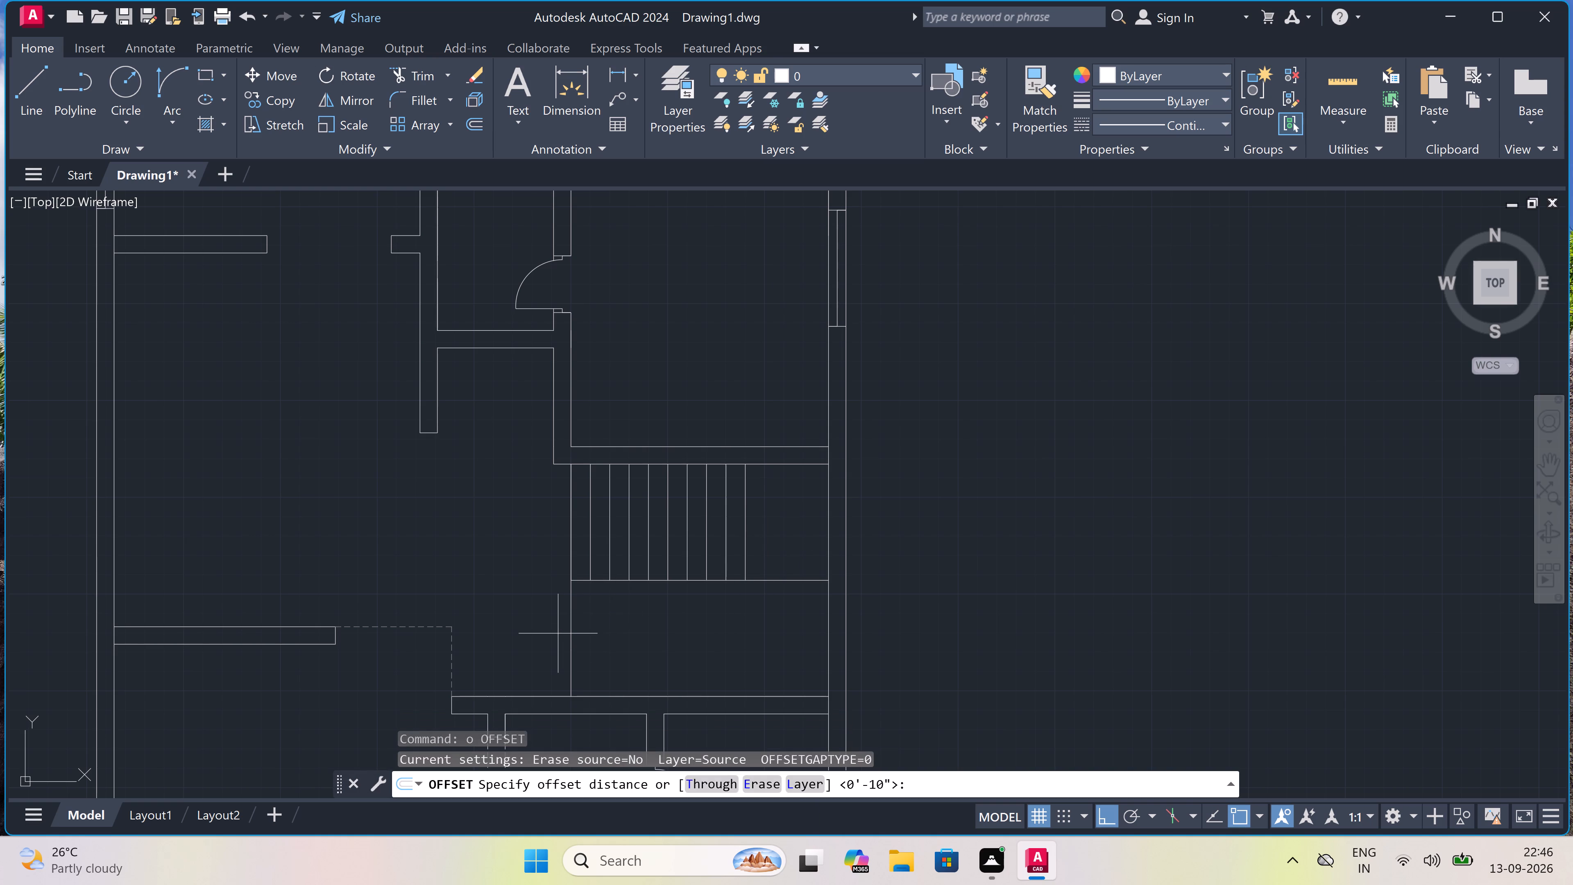
pyautogui.moveTo(571, 629); pyautogui.dragTo(575, 629)
pyautogui.write('10')
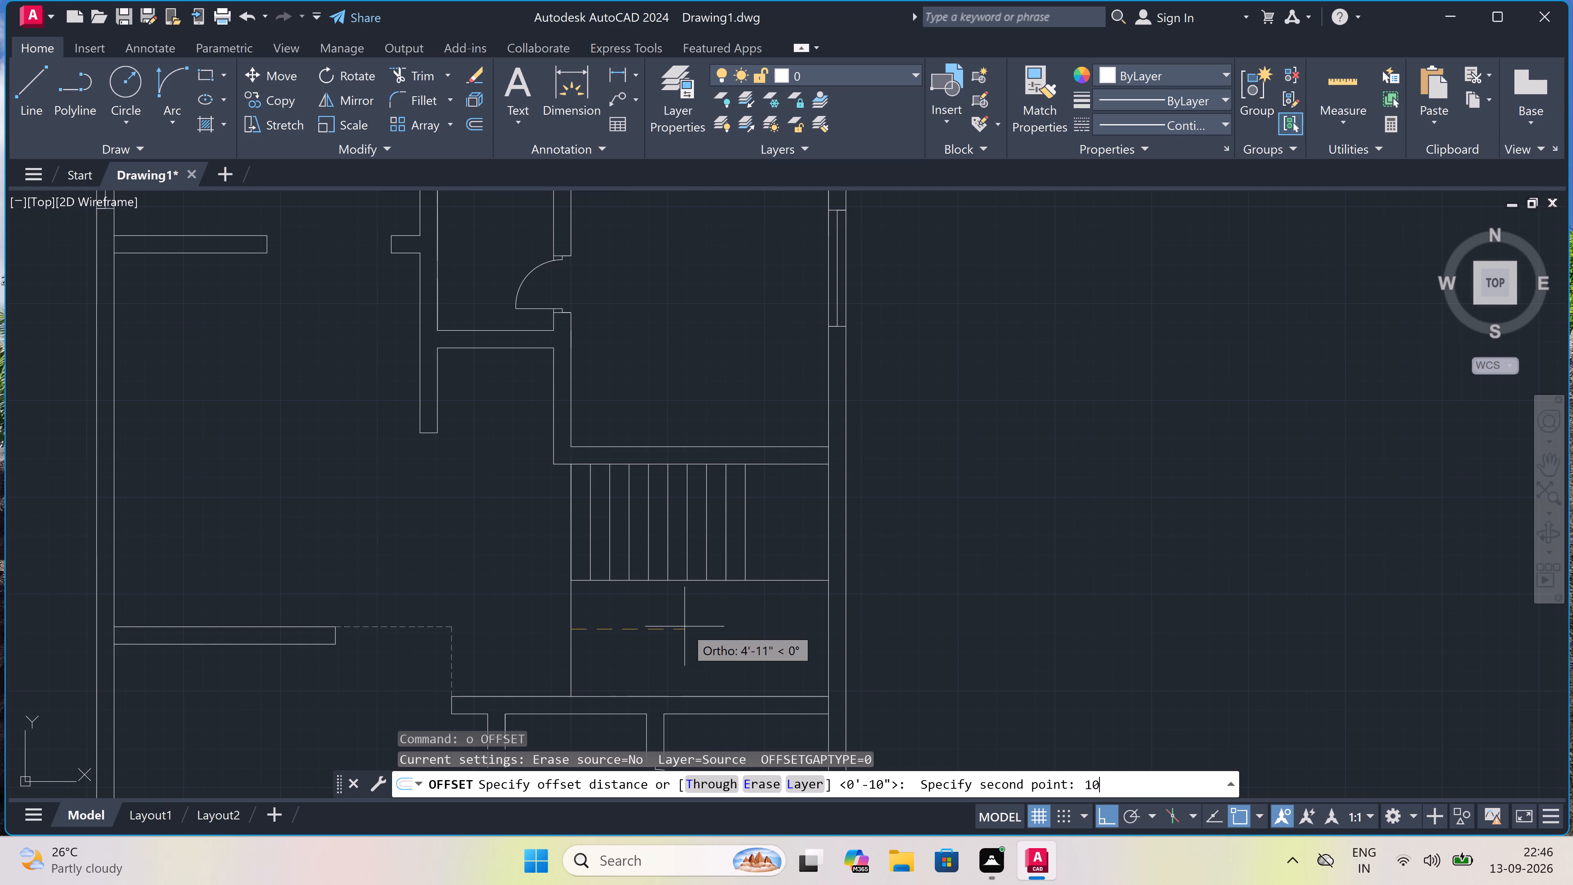
pyautogui.write('"')
pyautogui.press('space')
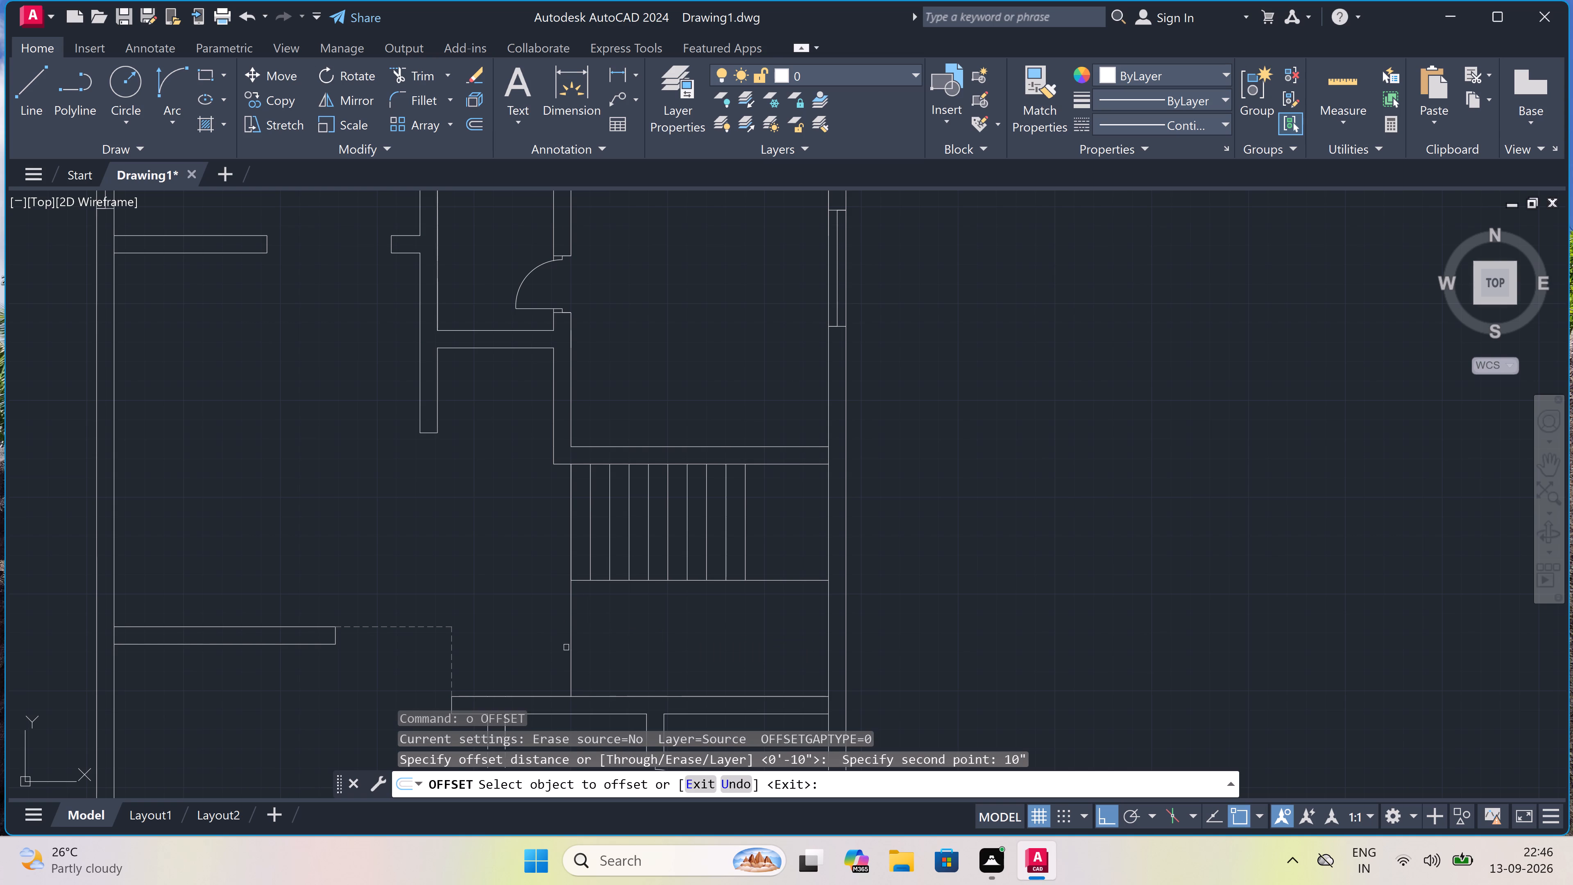
pyautogui.moveTo(570, 645); pyautogui.dragTo(585, 645)
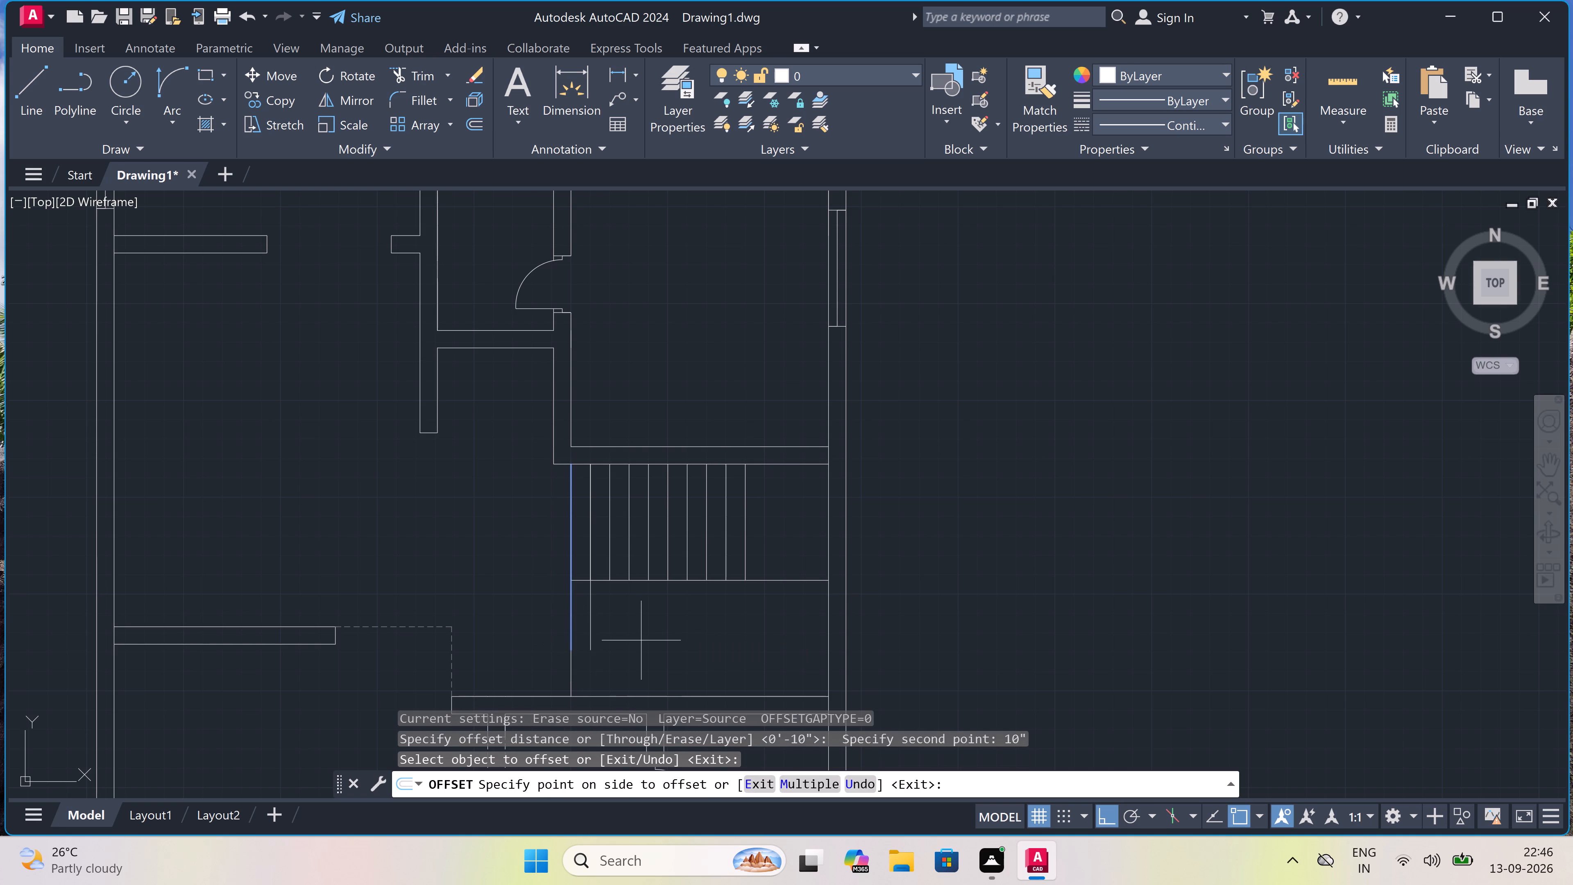
pyautogui.click(648, 640)
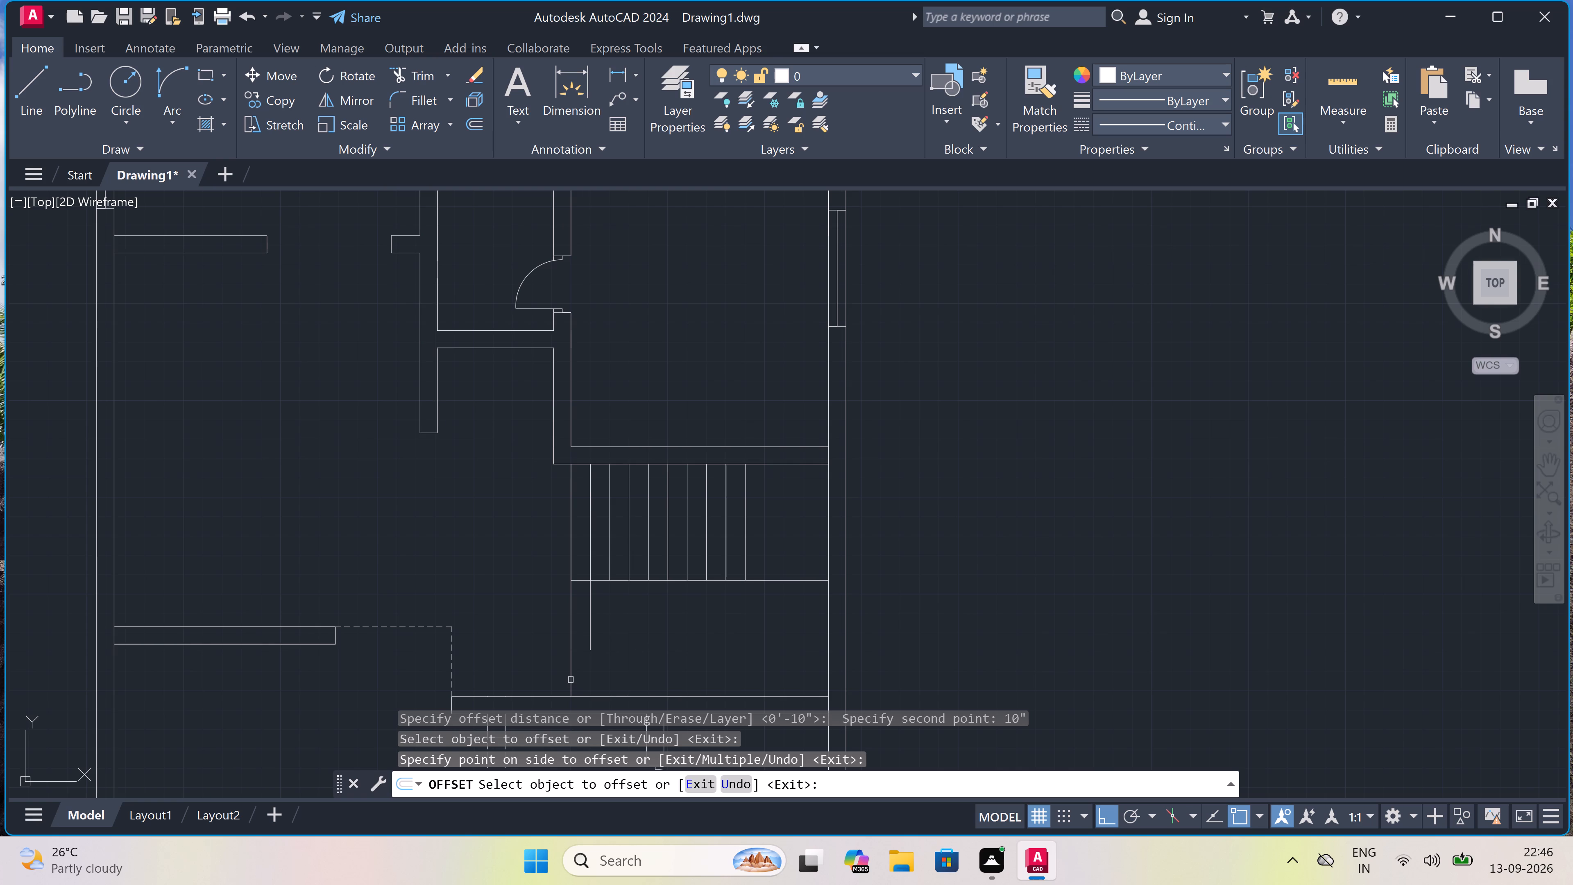
pyautogui.click(571, 679)
pyautogui.click(621, 667)
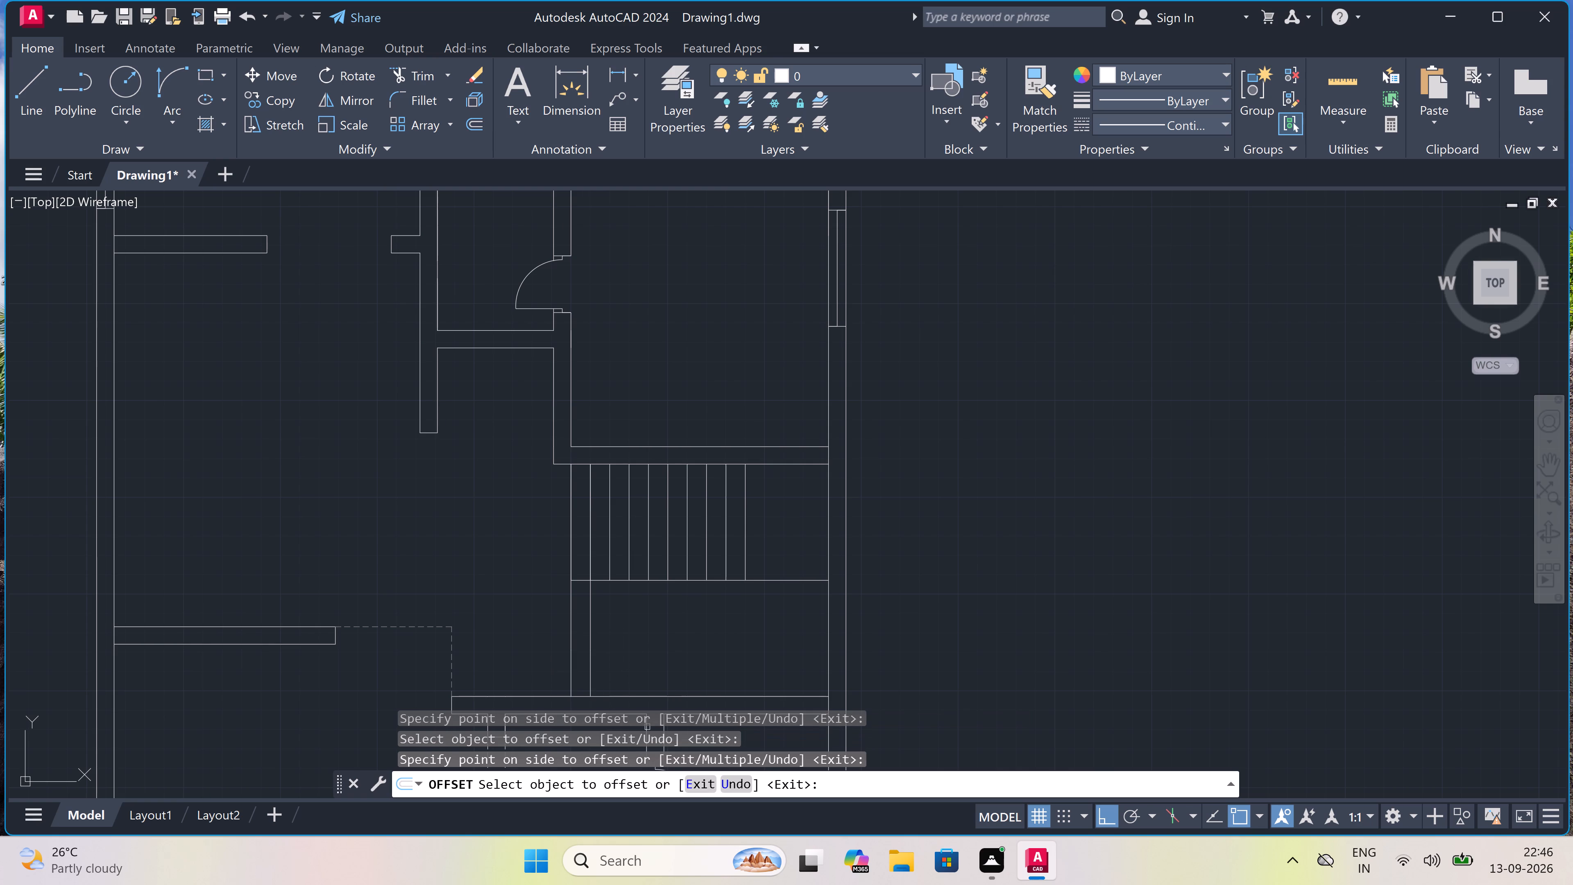
# Offset the lower flight's first tread segment repeatedly to the right with the Multiple option, adding ten short tread lines at 10" spacing.
pyautogui.click(588, 650)
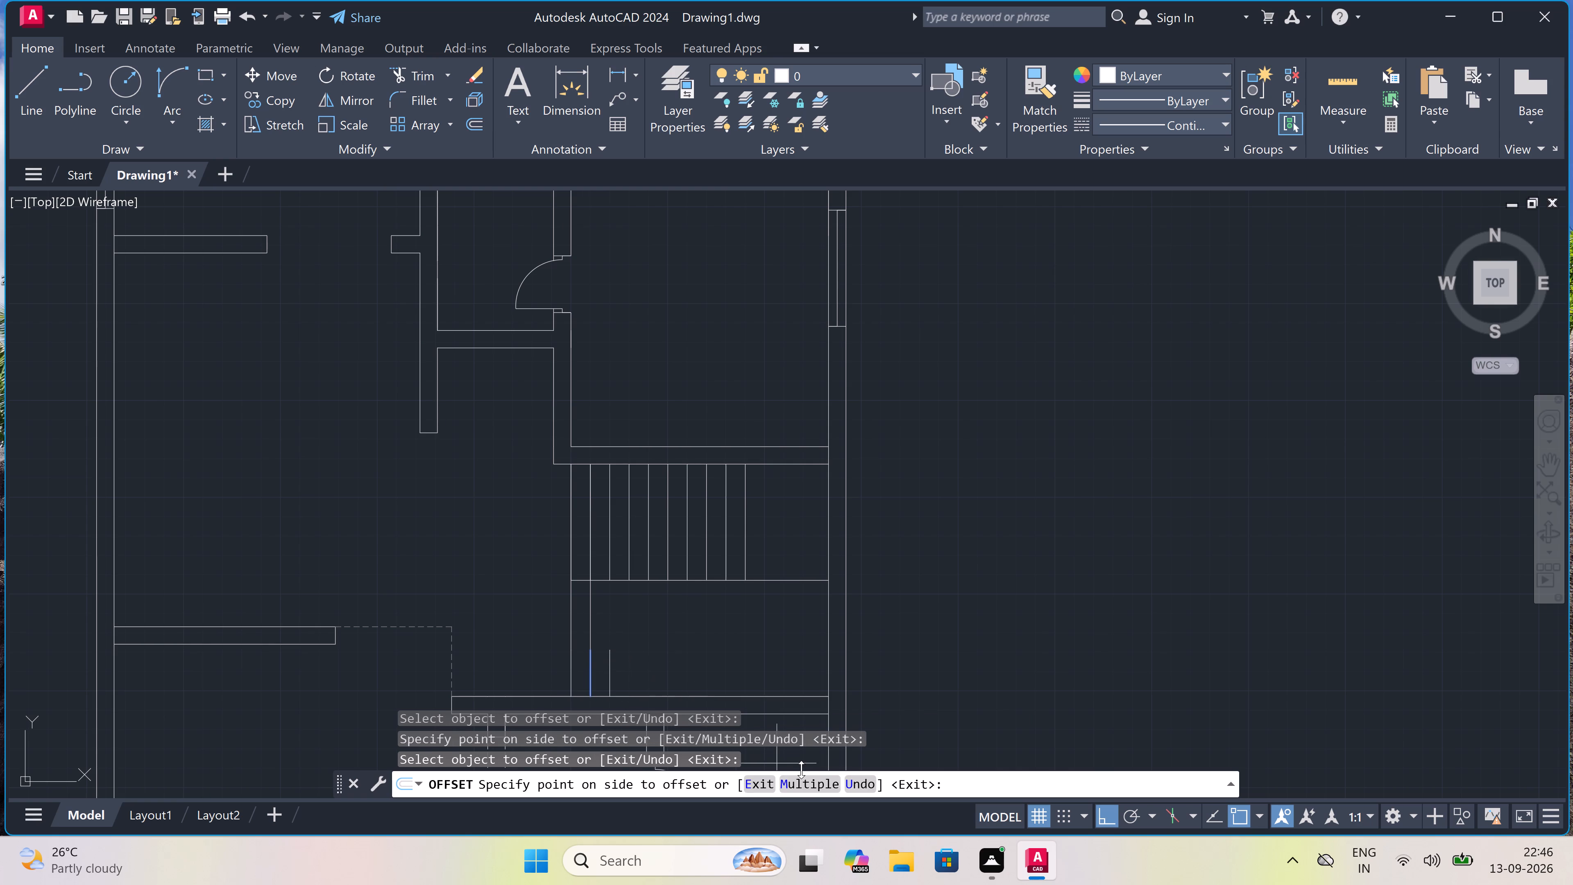
pyautogui.click(805, 780)
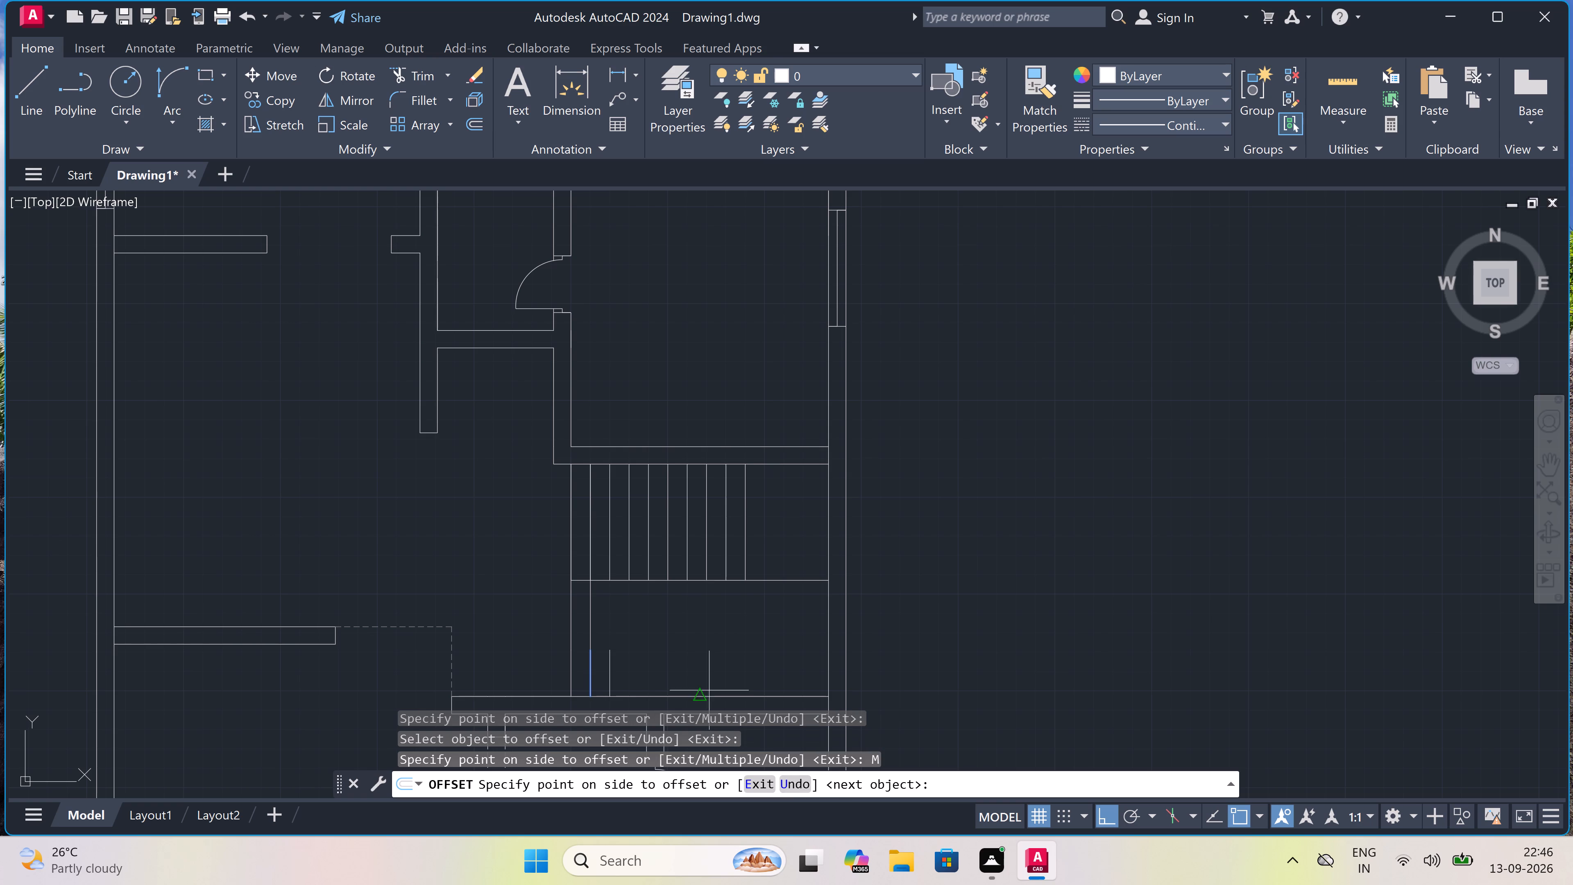
pyautogui.click(697, 667)
pyautogui.click(701, 653)
pyautogui.moveTo(705, 650); pyautogui.dragTo(709, 650)
pyautogui.click(734, 646)
pyautogui.click(771, 644)
pyautogui.click(775, 646)
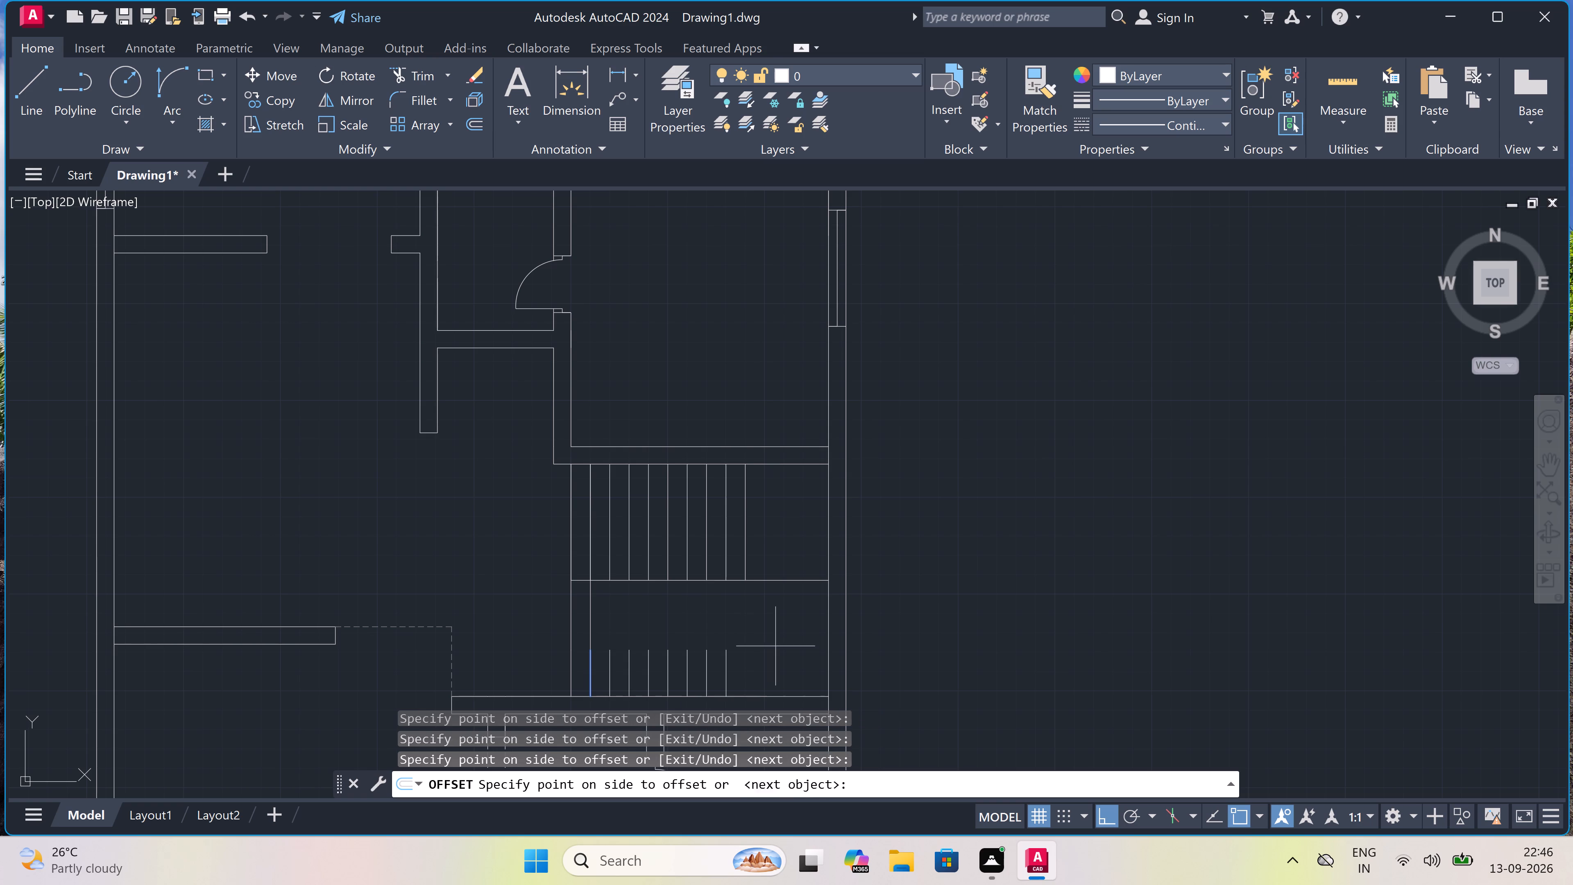
pyautogui.click(786, 646)
pyautogui.moveTo(786, 646); pyautogui.dragTo(790, 650)
pyautogui.click(790, 642)
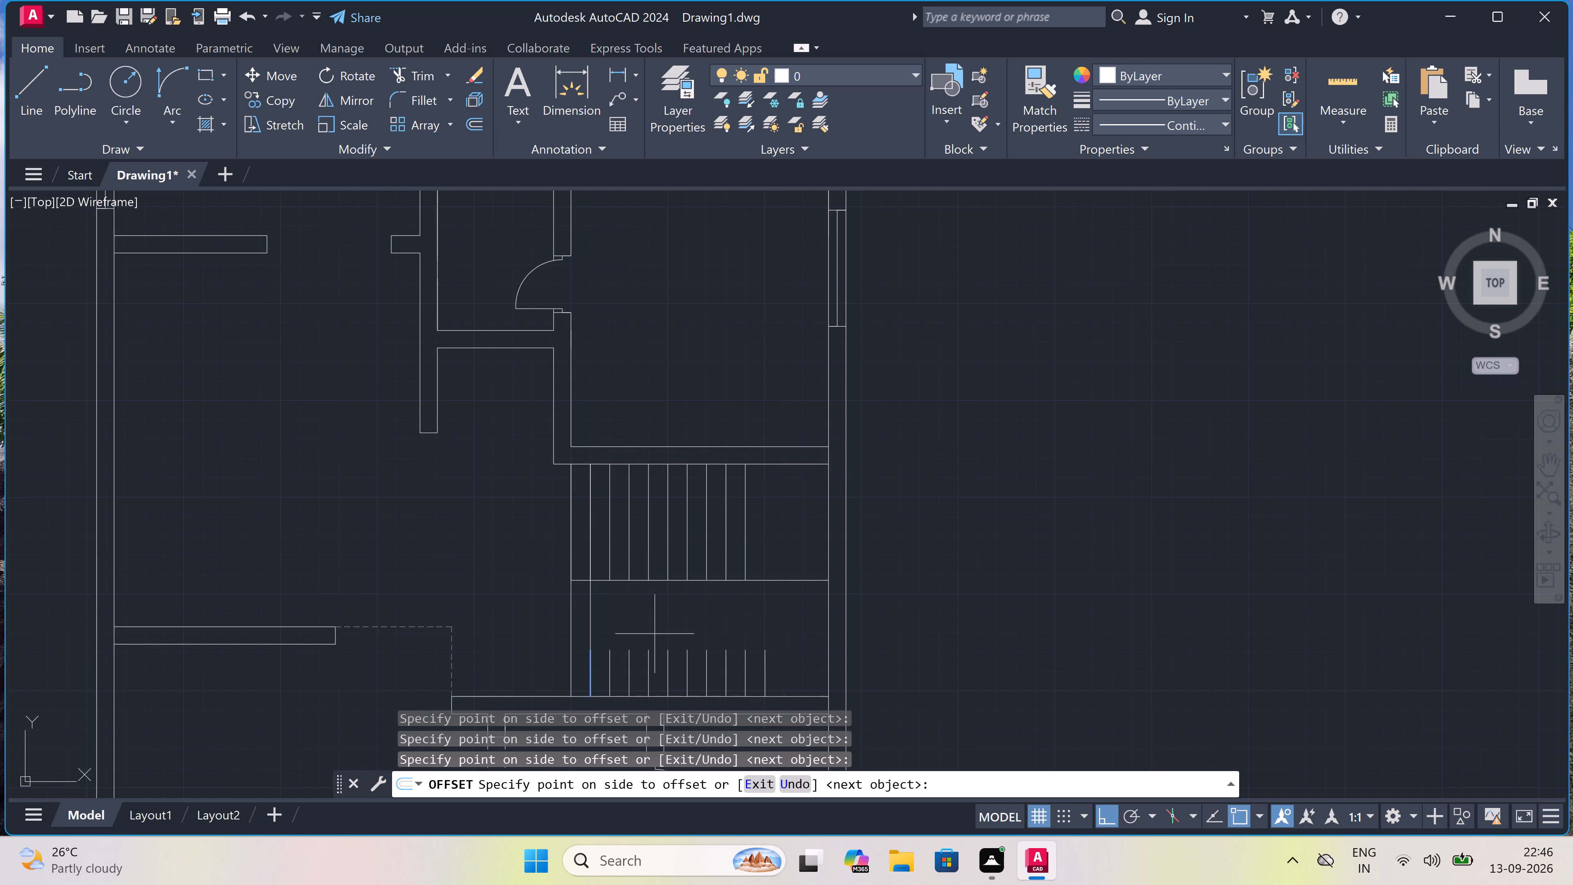
pyautogui.click(616, 601)
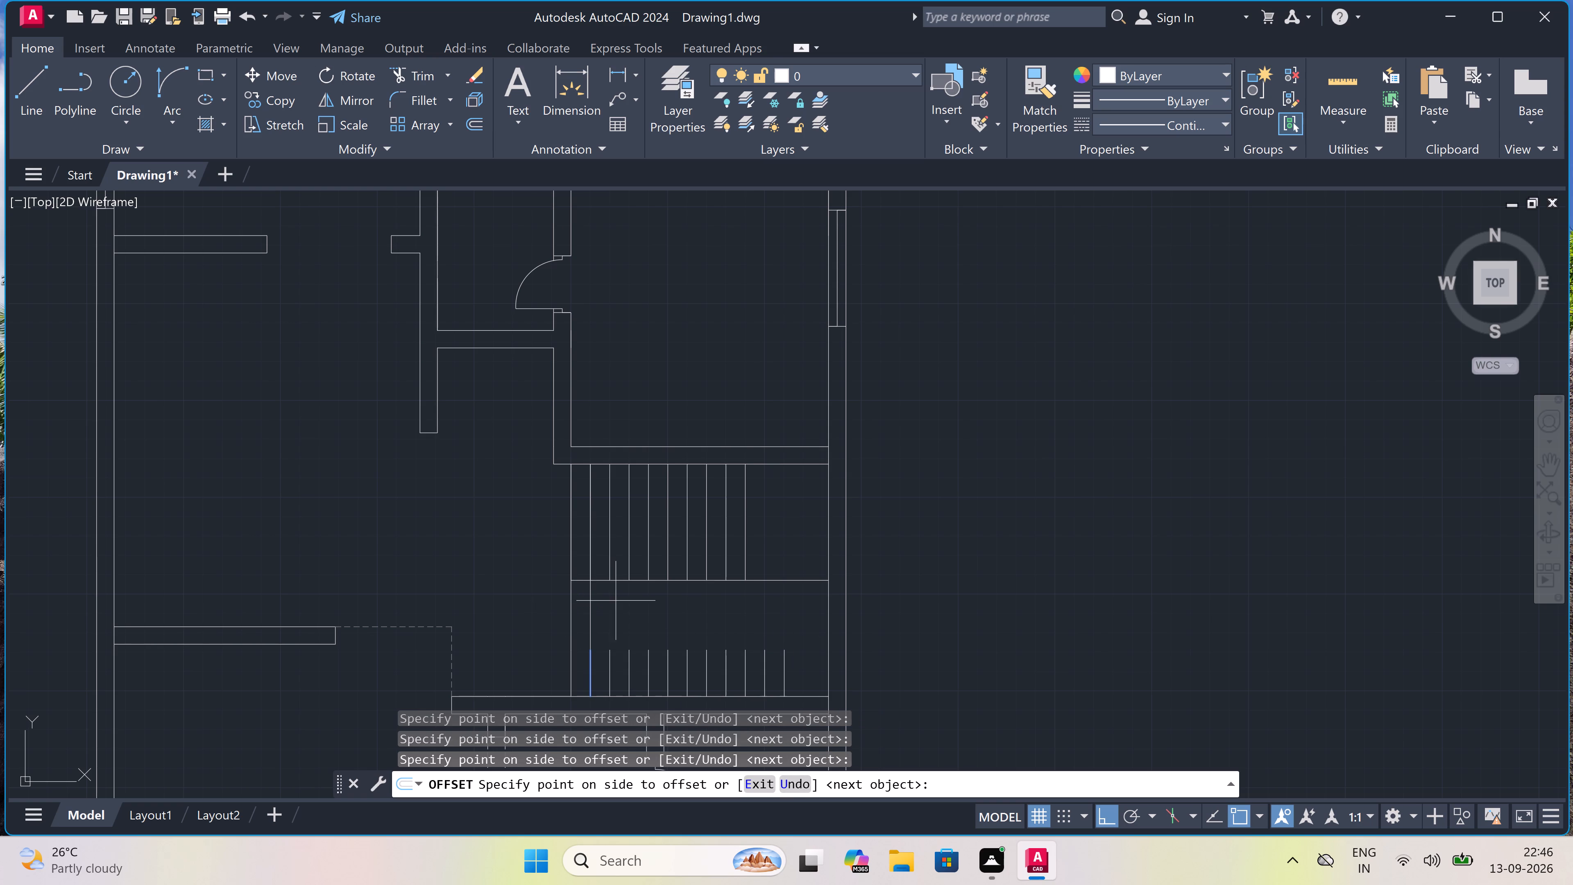
pyautogui.click(618, 603)
pyautogui.press('Escape')
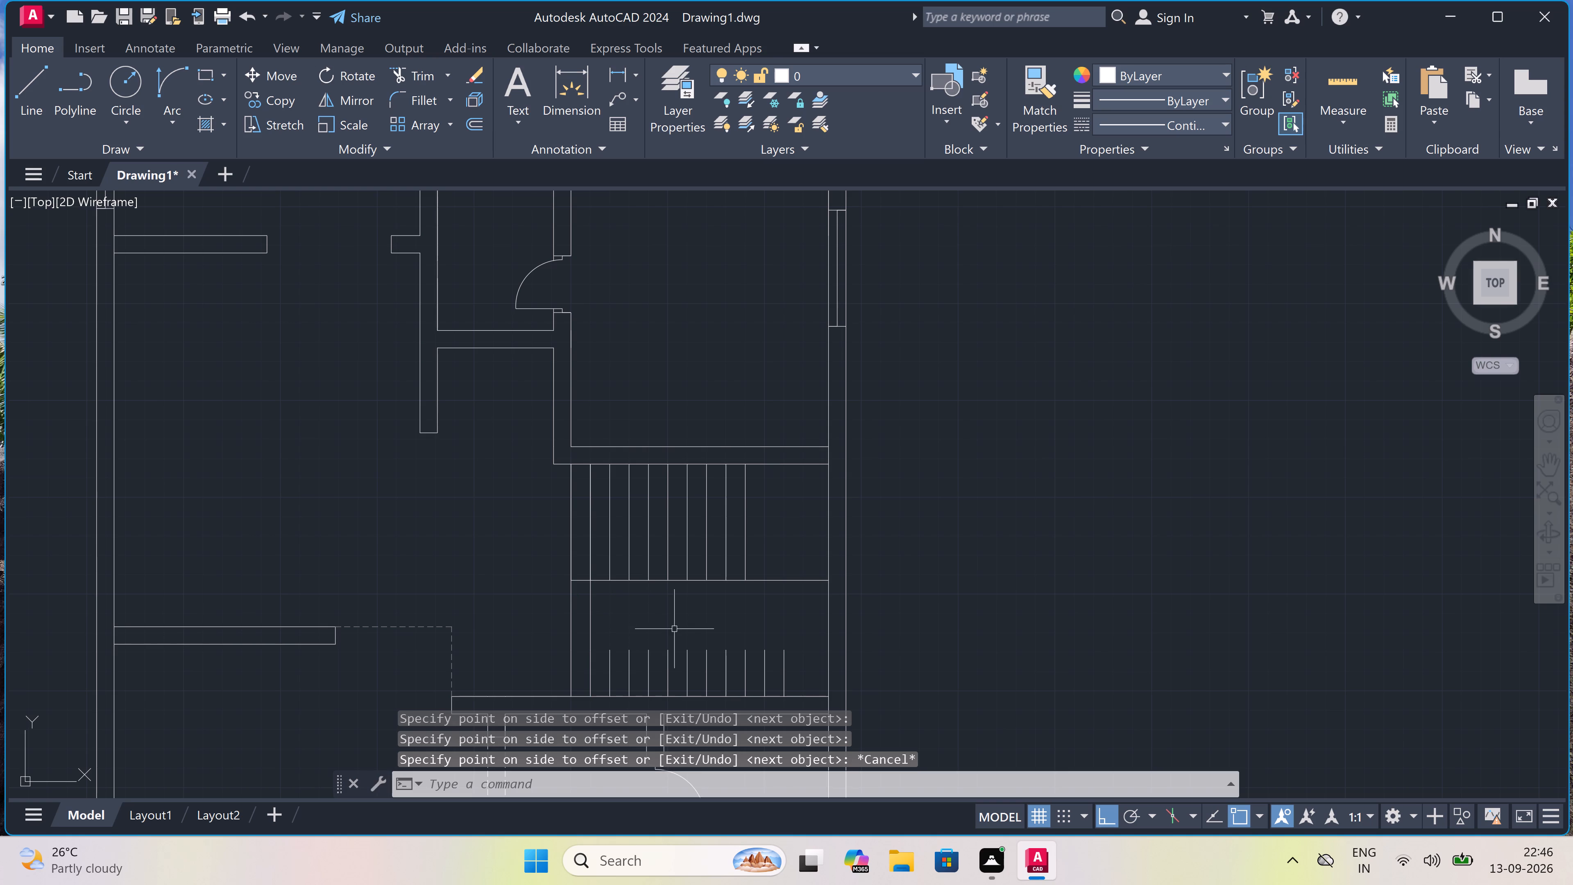
pyautogui.press('Escape')
pyautogui.press('Escape')
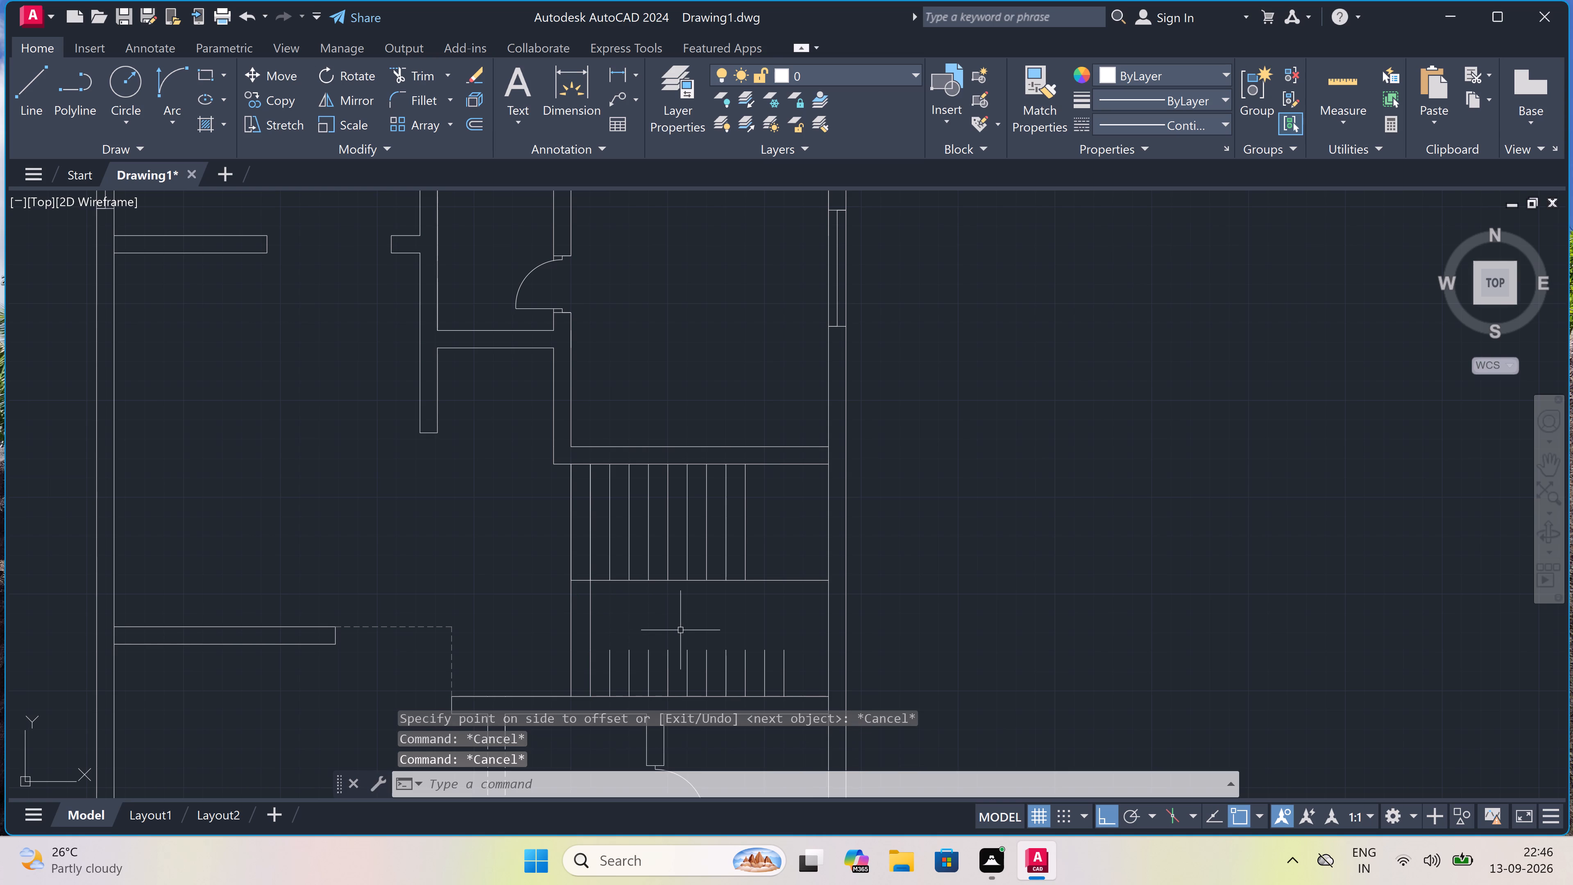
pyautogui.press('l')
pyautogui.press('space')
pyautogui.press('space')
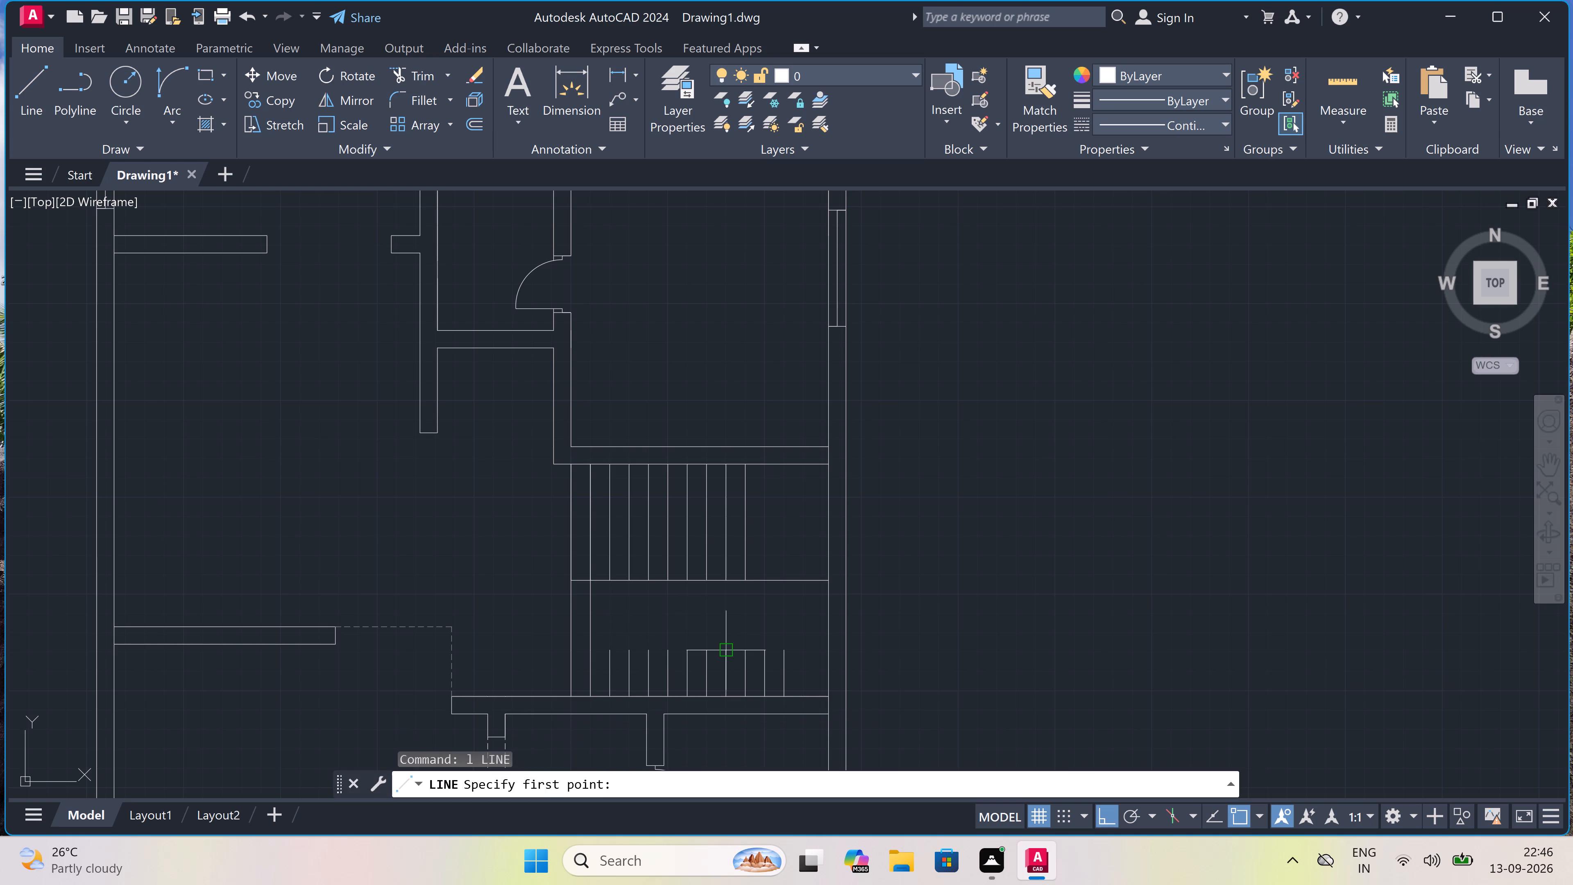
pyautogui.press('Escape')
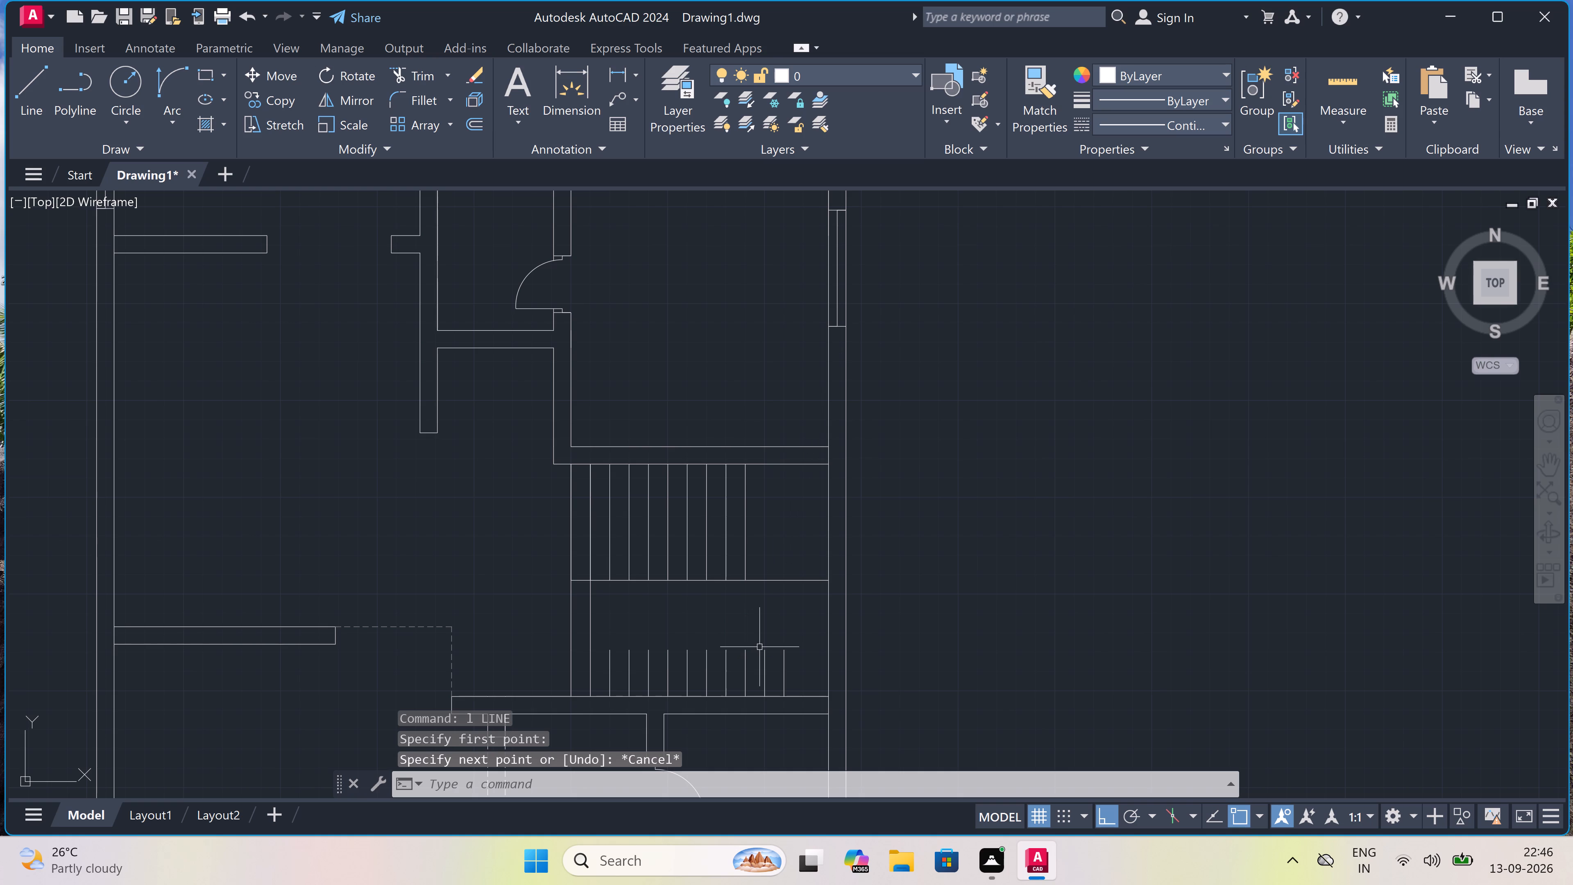
# Draw lines upward from the lower flight's tenth tread to the stair's upper wall and from its ninth tread to the middle line.
pyautogui.press('space')
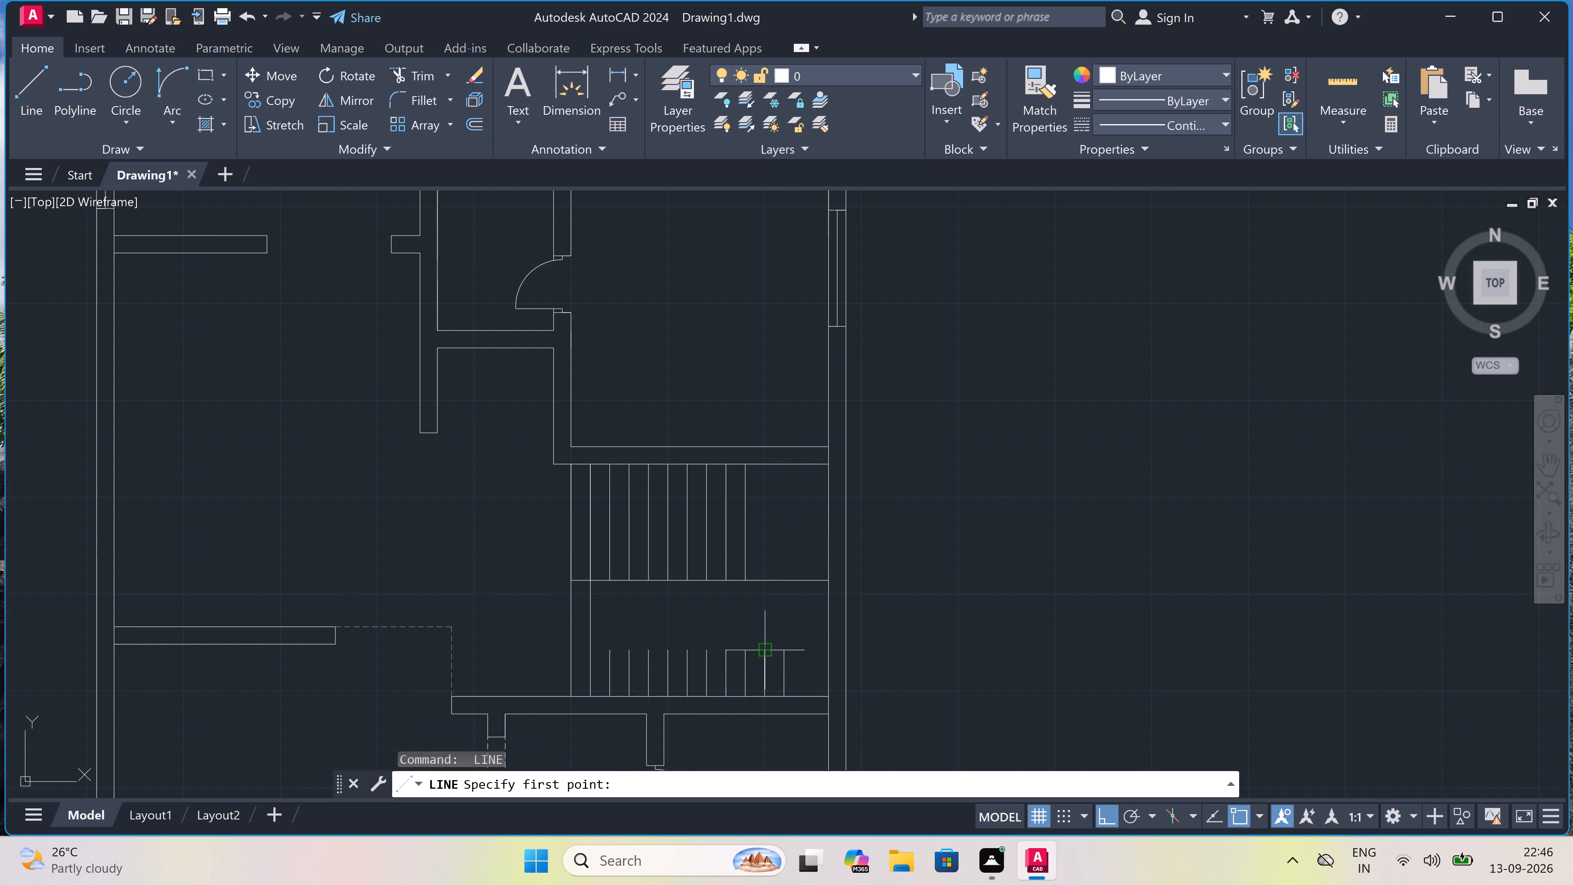
pyautogui.click(761, 648)
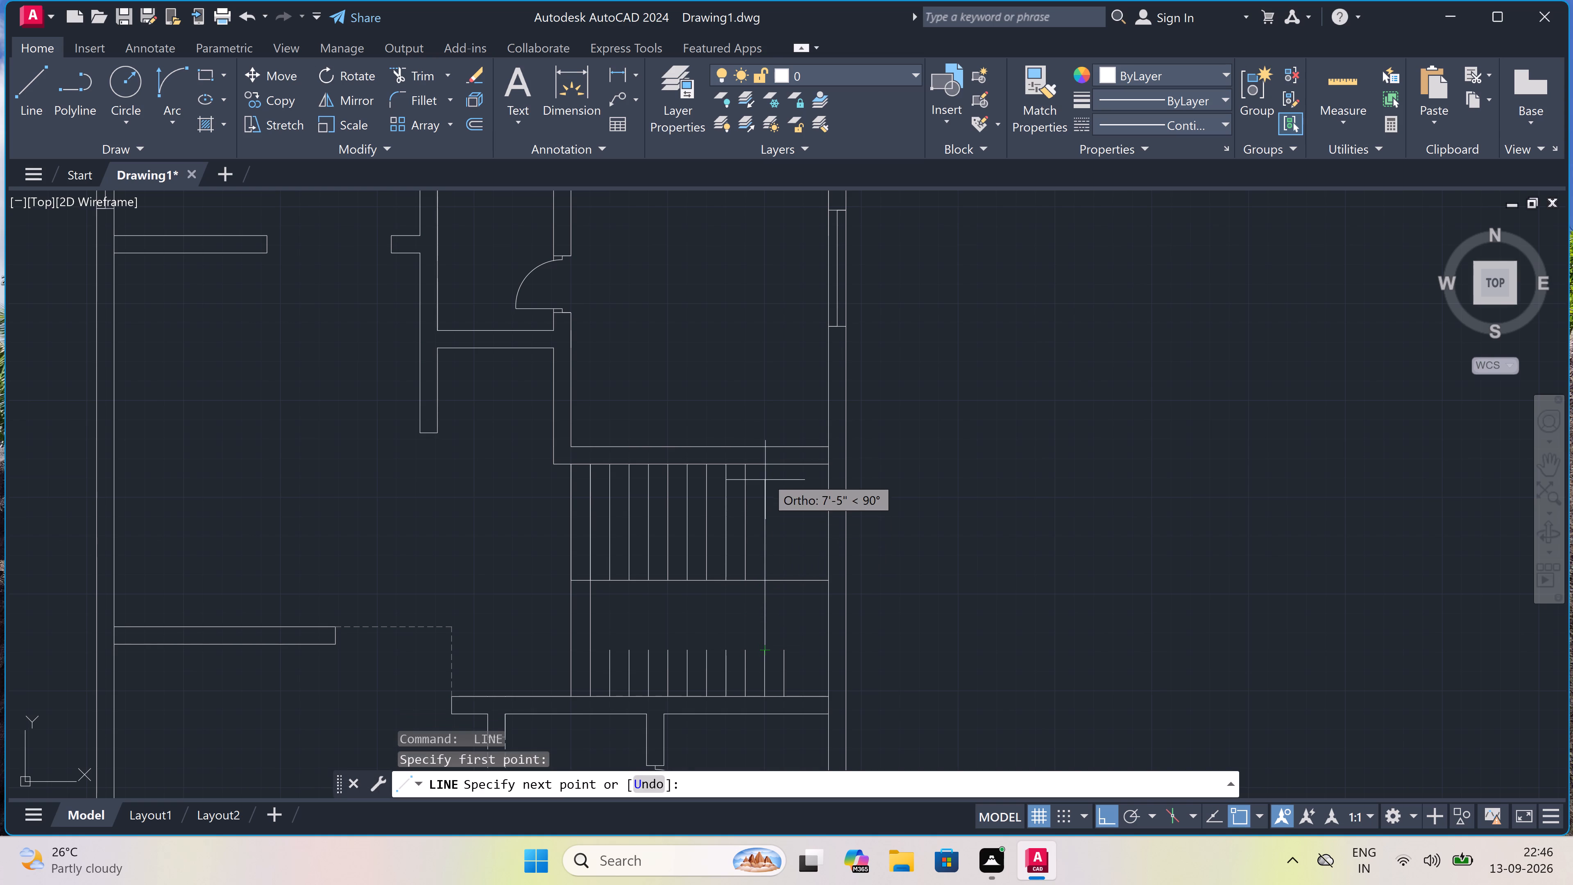
pyautogui.click(763, 464)
pyautogui.press('Escape')
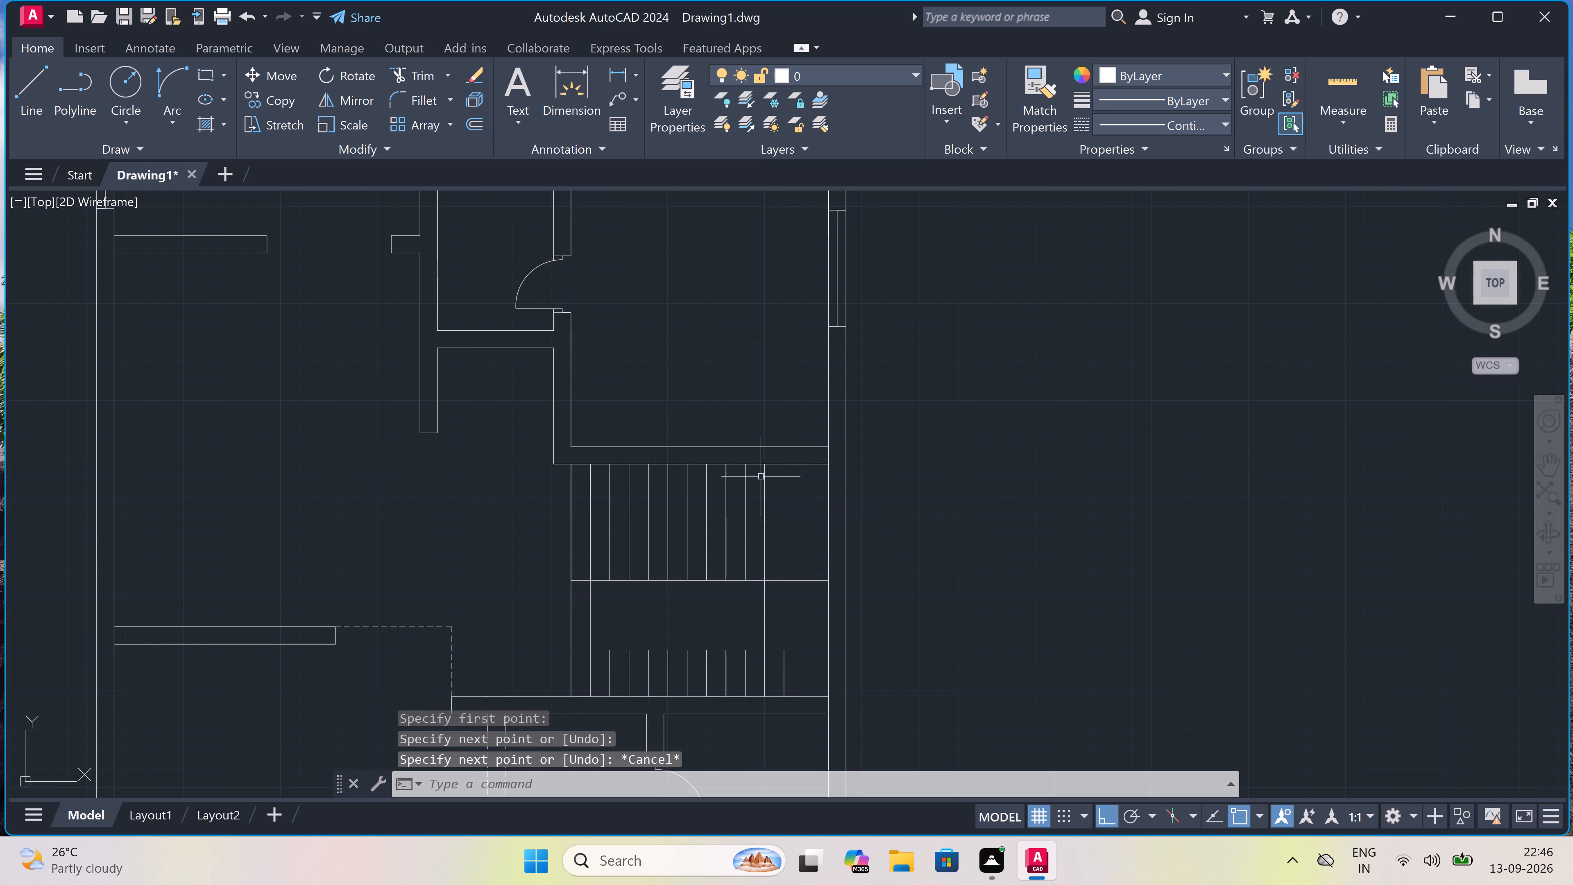
pyautogui.press('space')
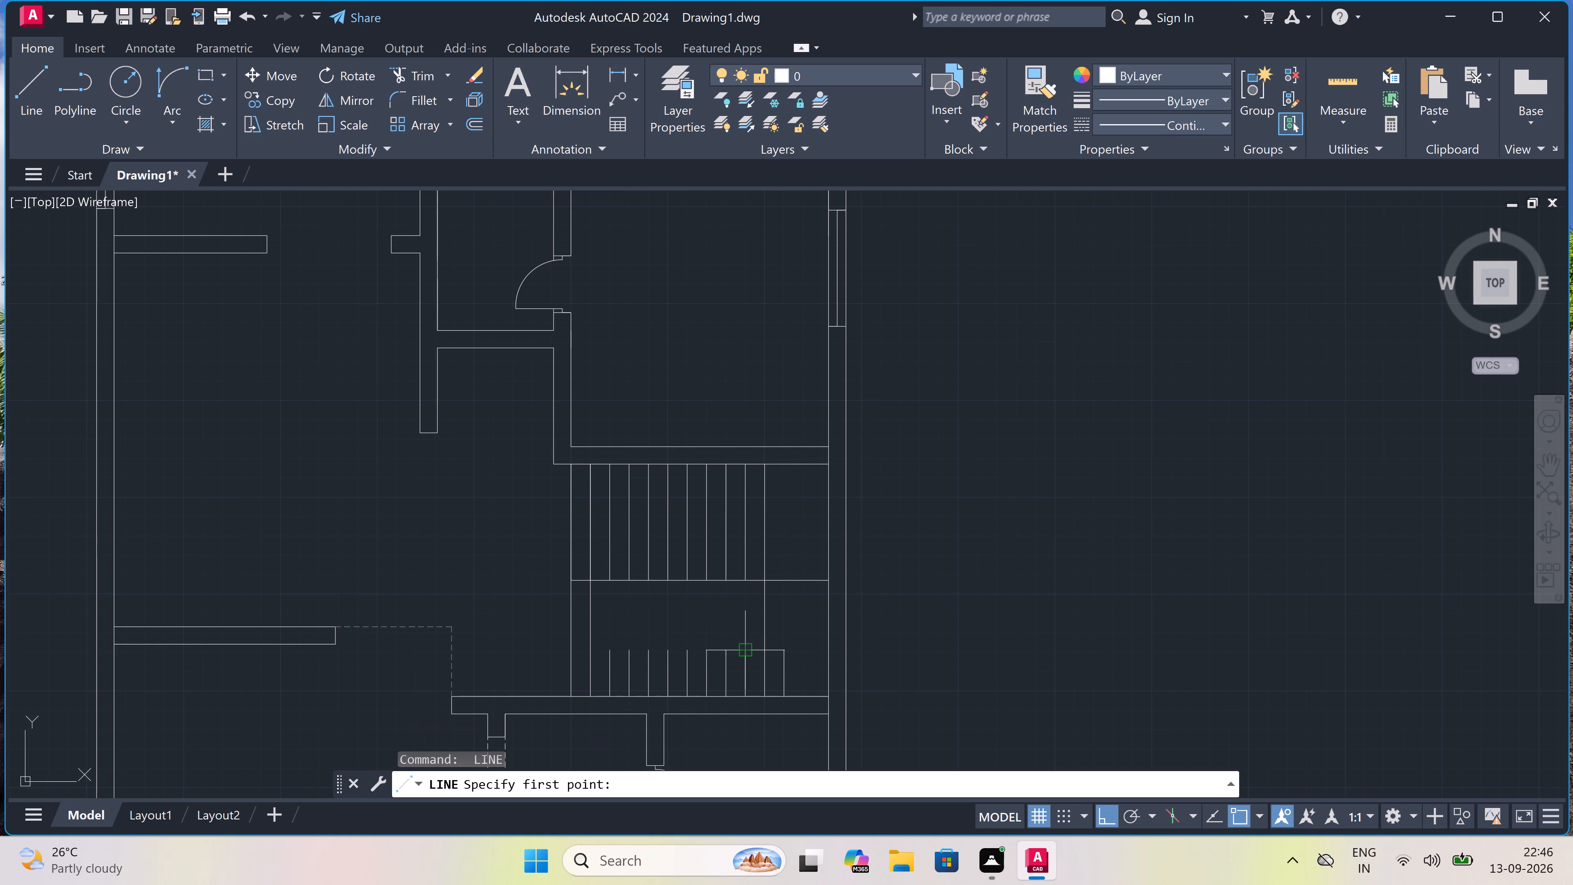
pyautogui.moveTo(744, 653); pyautogui.dragTo(746, 649)
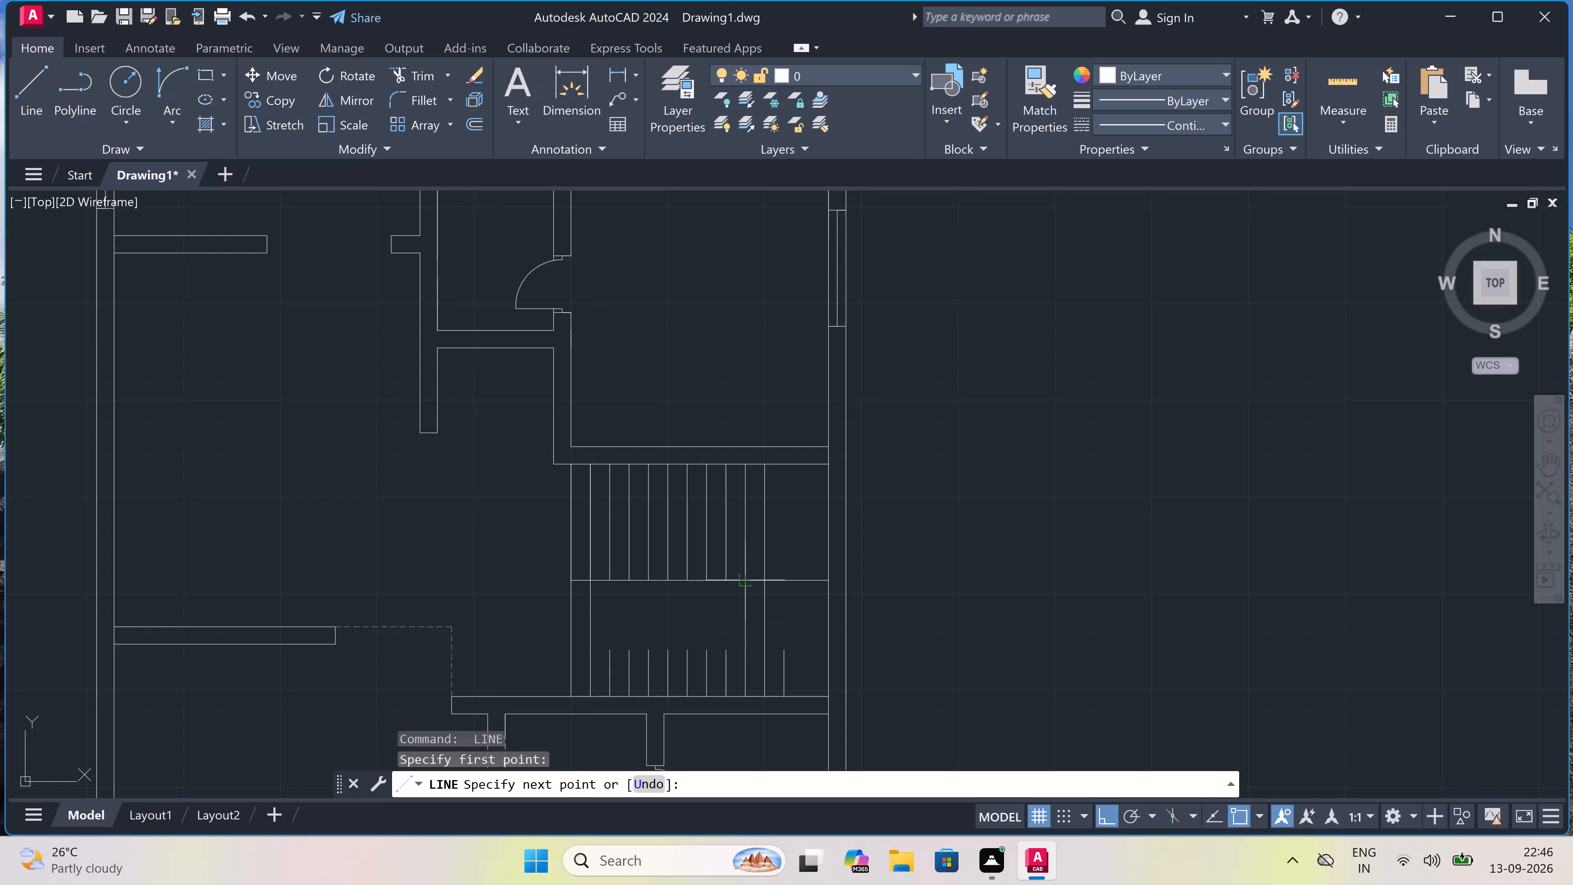
pyautogui.click(744, 576)
pyautogui.press('Escape')
# Extend the remaining short treads of the lower flight, from the second to the eighth, up to the stair's middle line.
pyautogui.write('ex')
pyautogui.press('space')
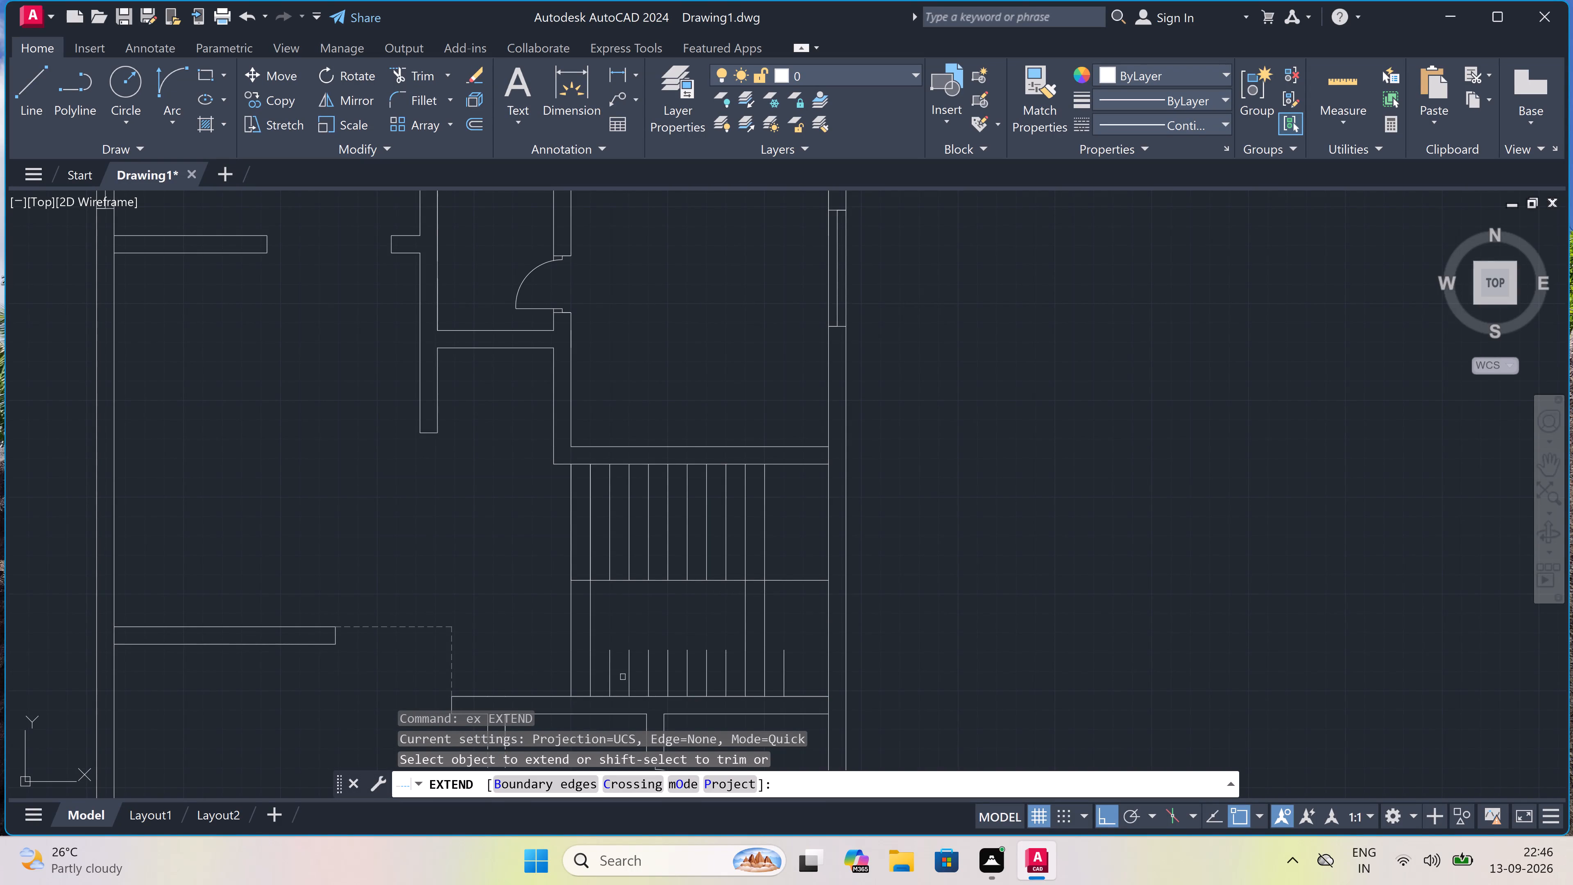
pyautogui.moveTo(605, 673); pyautogui.dragTo(609, 673)
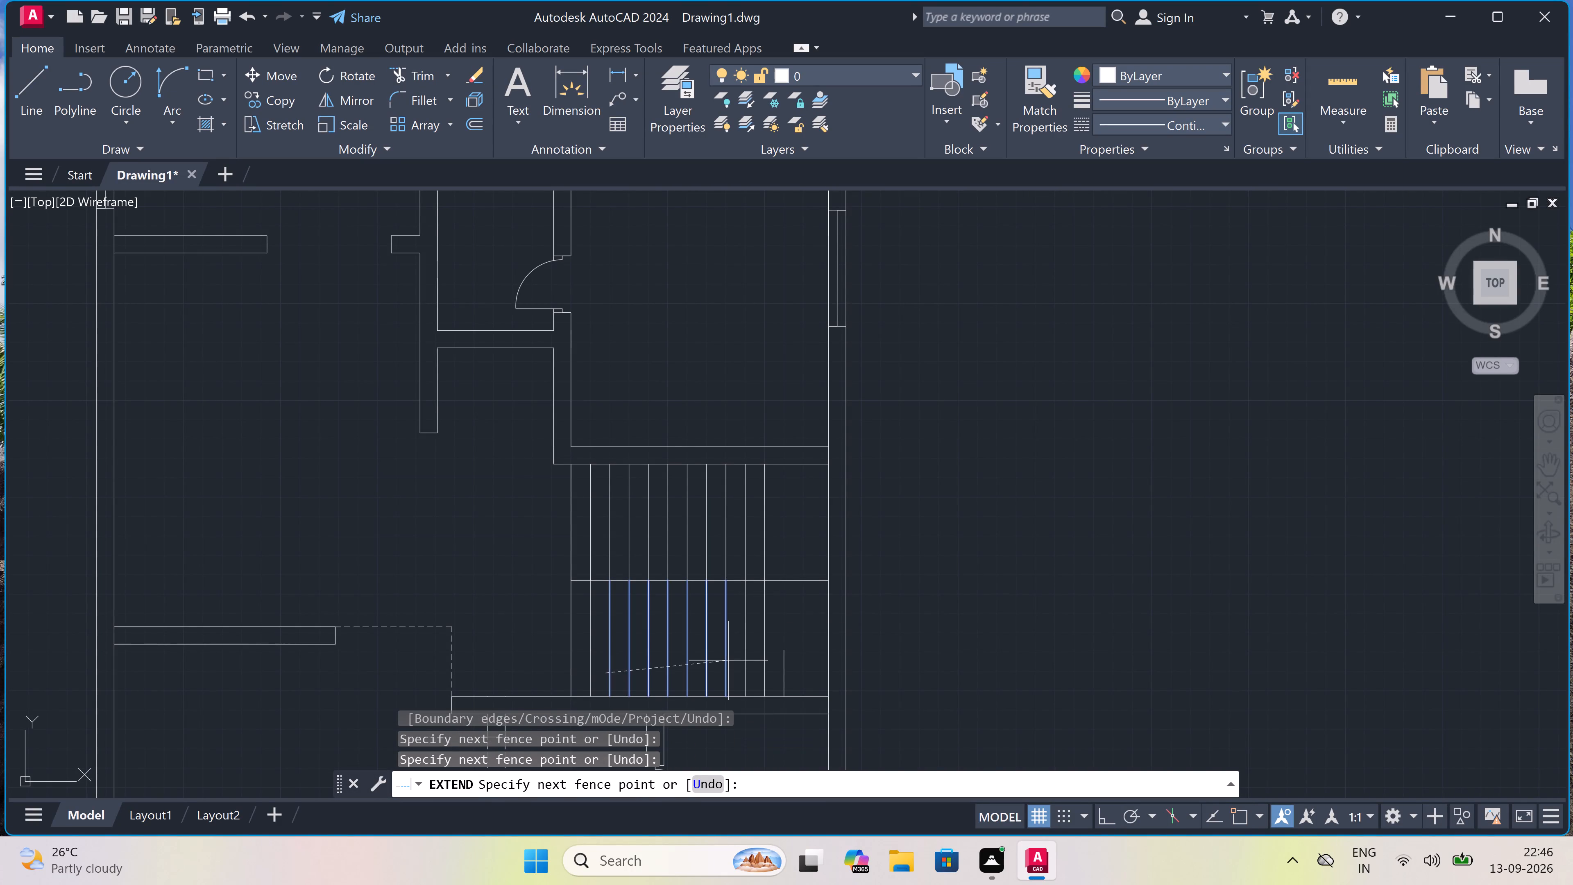
pyautogui.click(729, 660)
pyautogui.press('Escape')
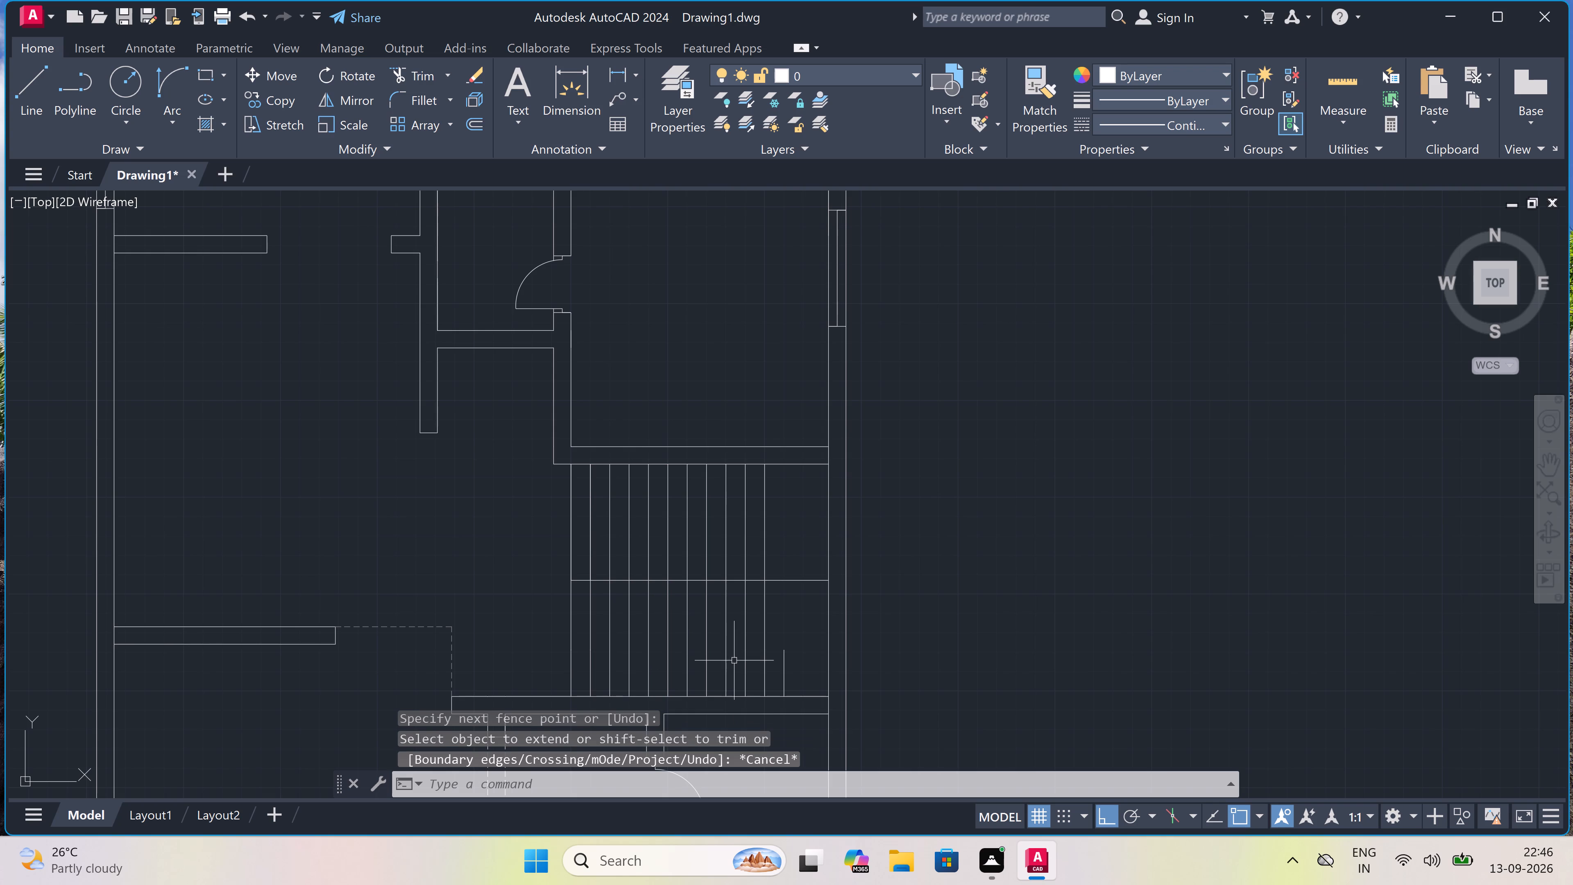
# Erase the leftover short tread line beyond the lower flight's tenth tread.
pyautogui.scroll(-3, 759, 633)
pyautogui.scroll(3, 762, 649)
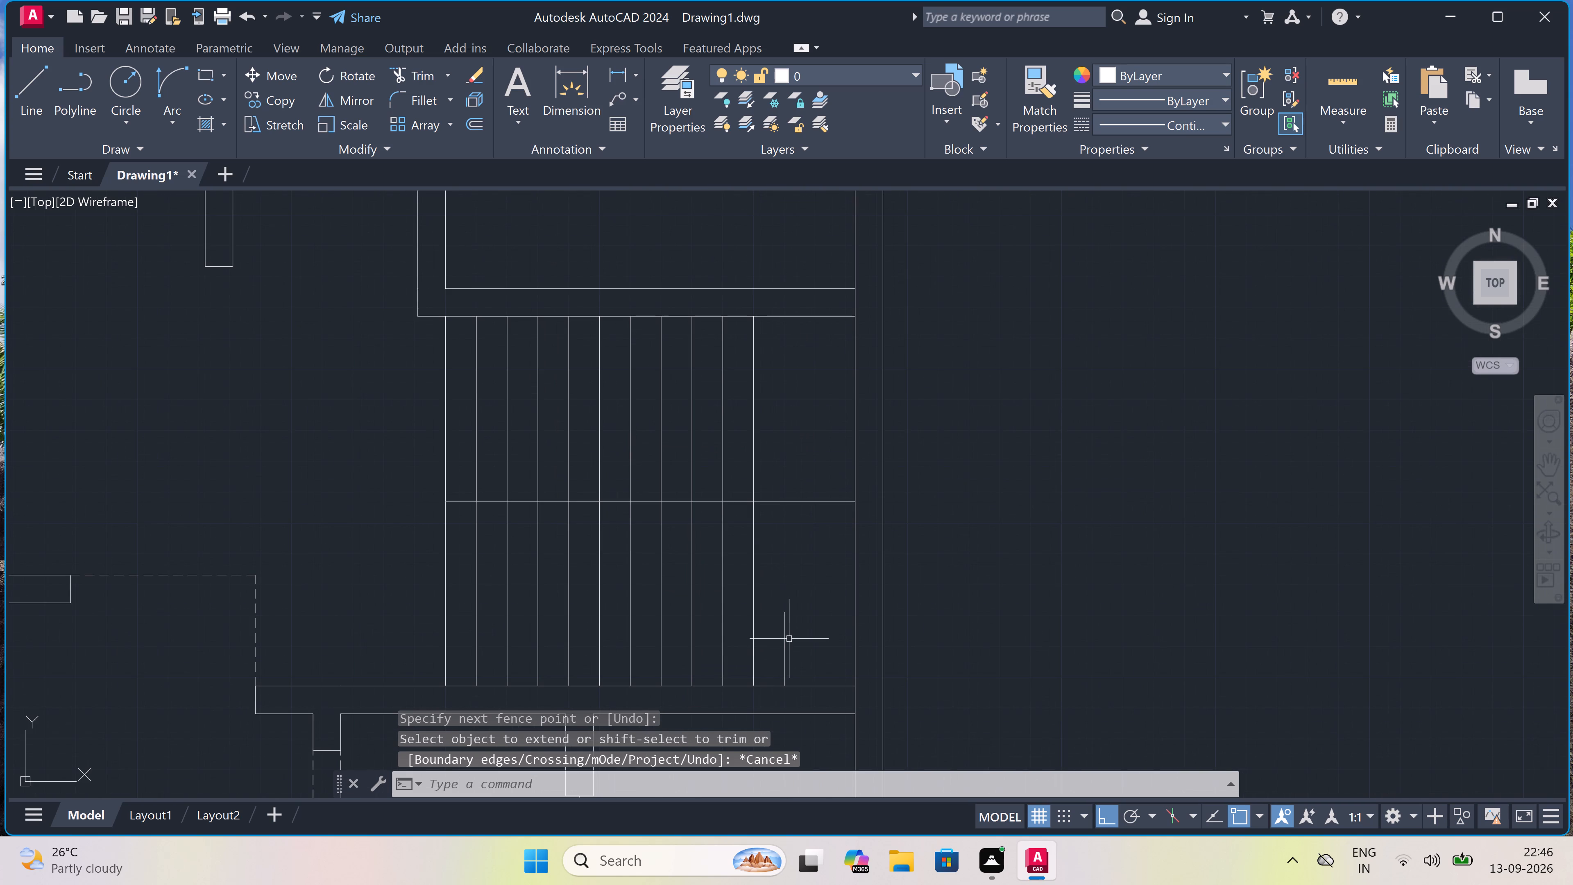
pyautogui.click(779, 640)
pyautogui.click(791, 628)
pyautogui.moveTo(793, 628); pyautogui.dragTo(789, 632)
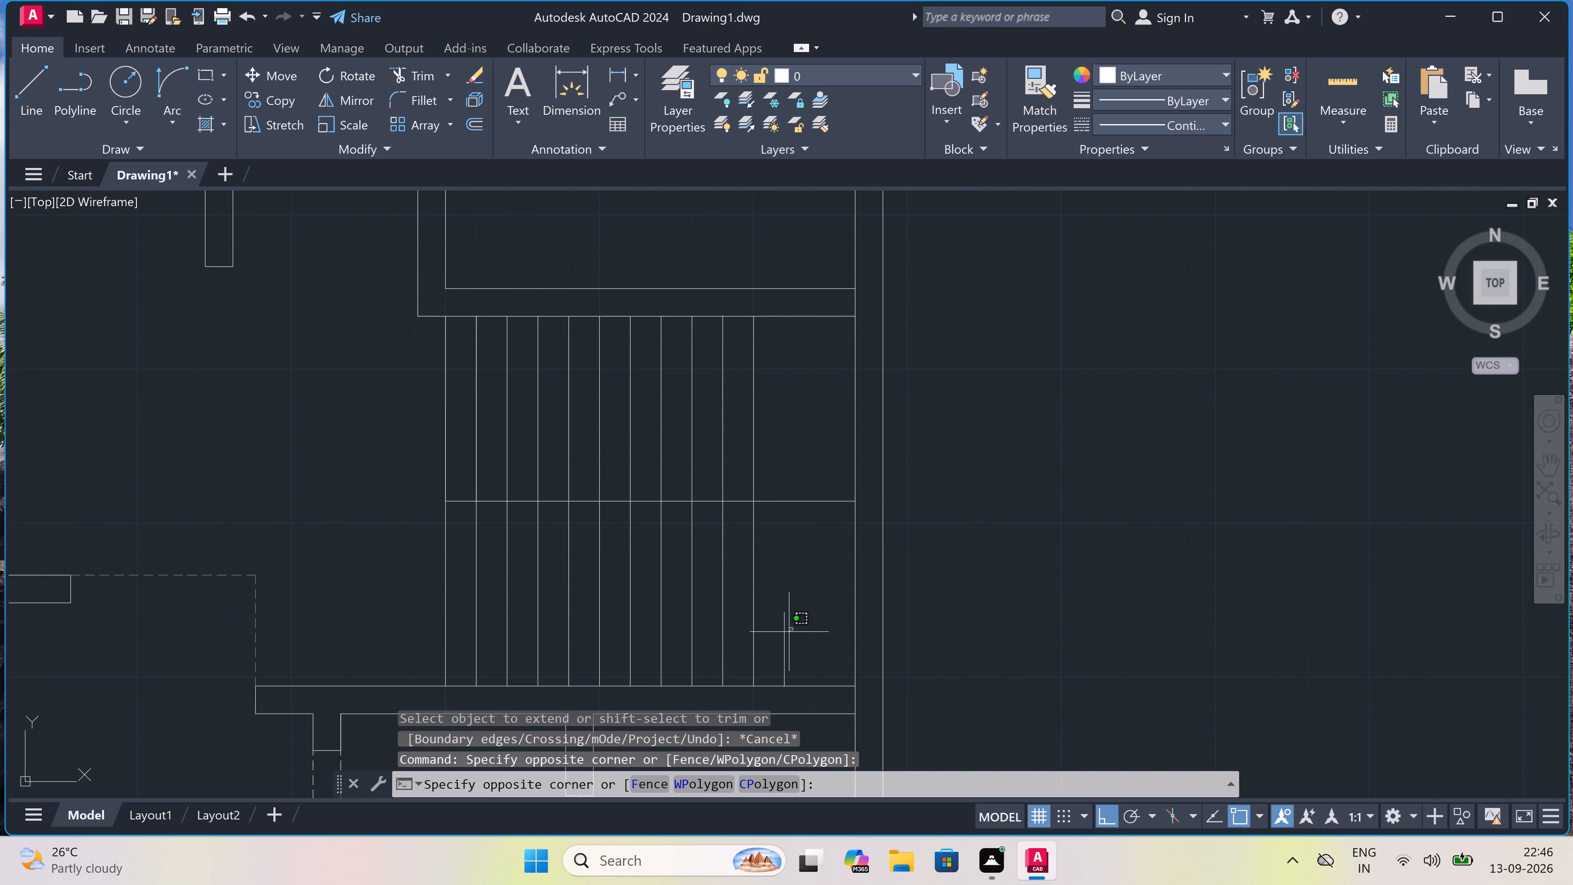
pyautogui.click(772, 644)
pyautogui.press('Delete')
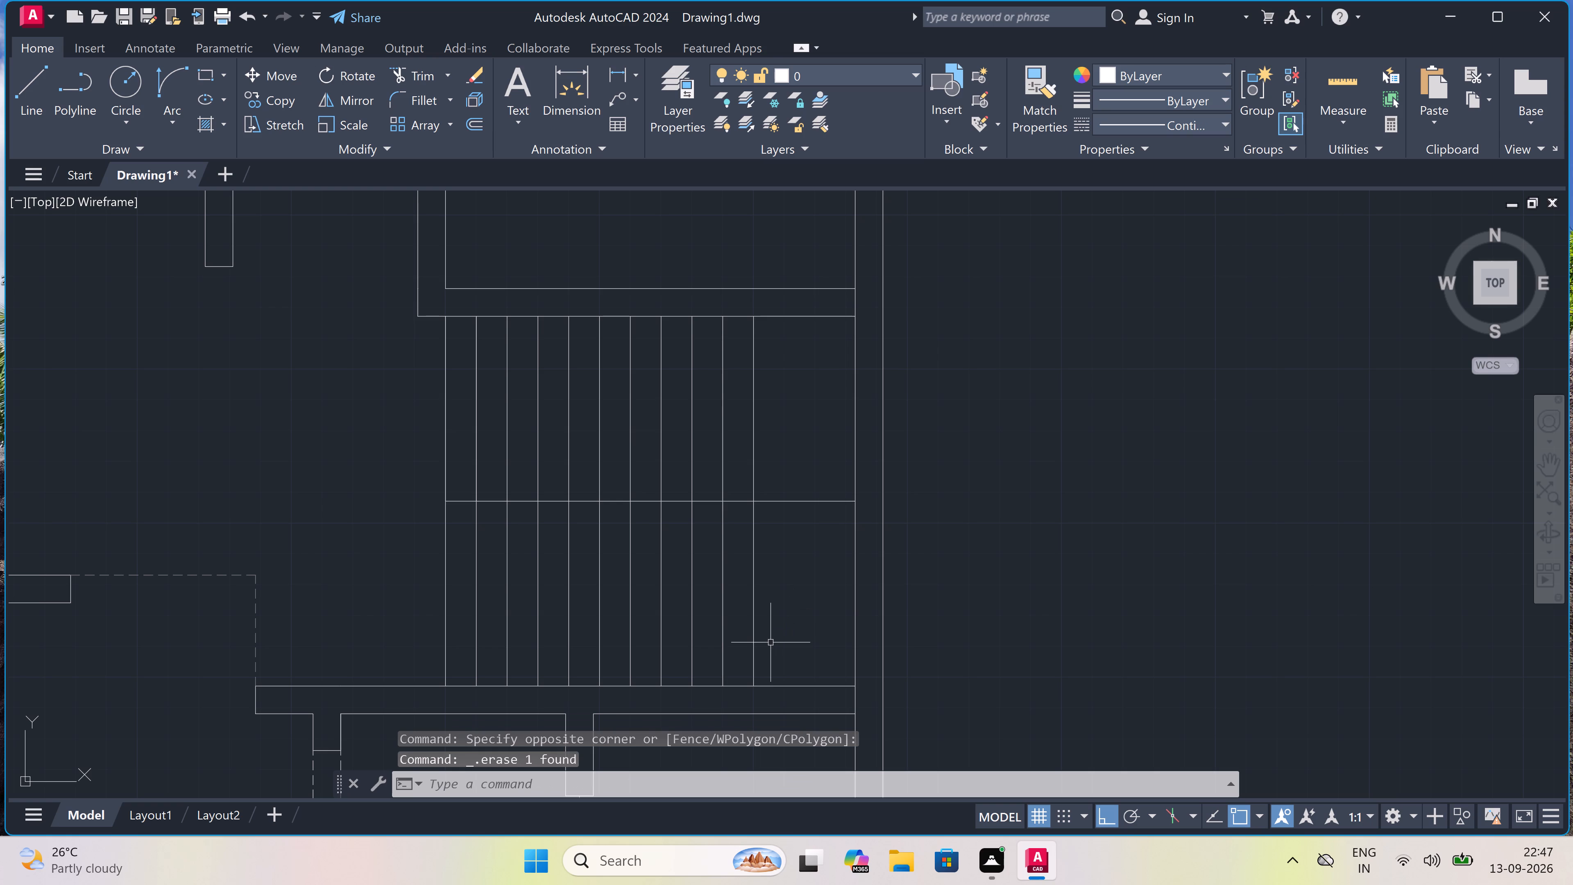
# Draw a railing outline between the flights, 2" below and 2" above the middle line, from the stair's left edge to the last tread.
pyautogui.write('l')
pyautogui.press('space')
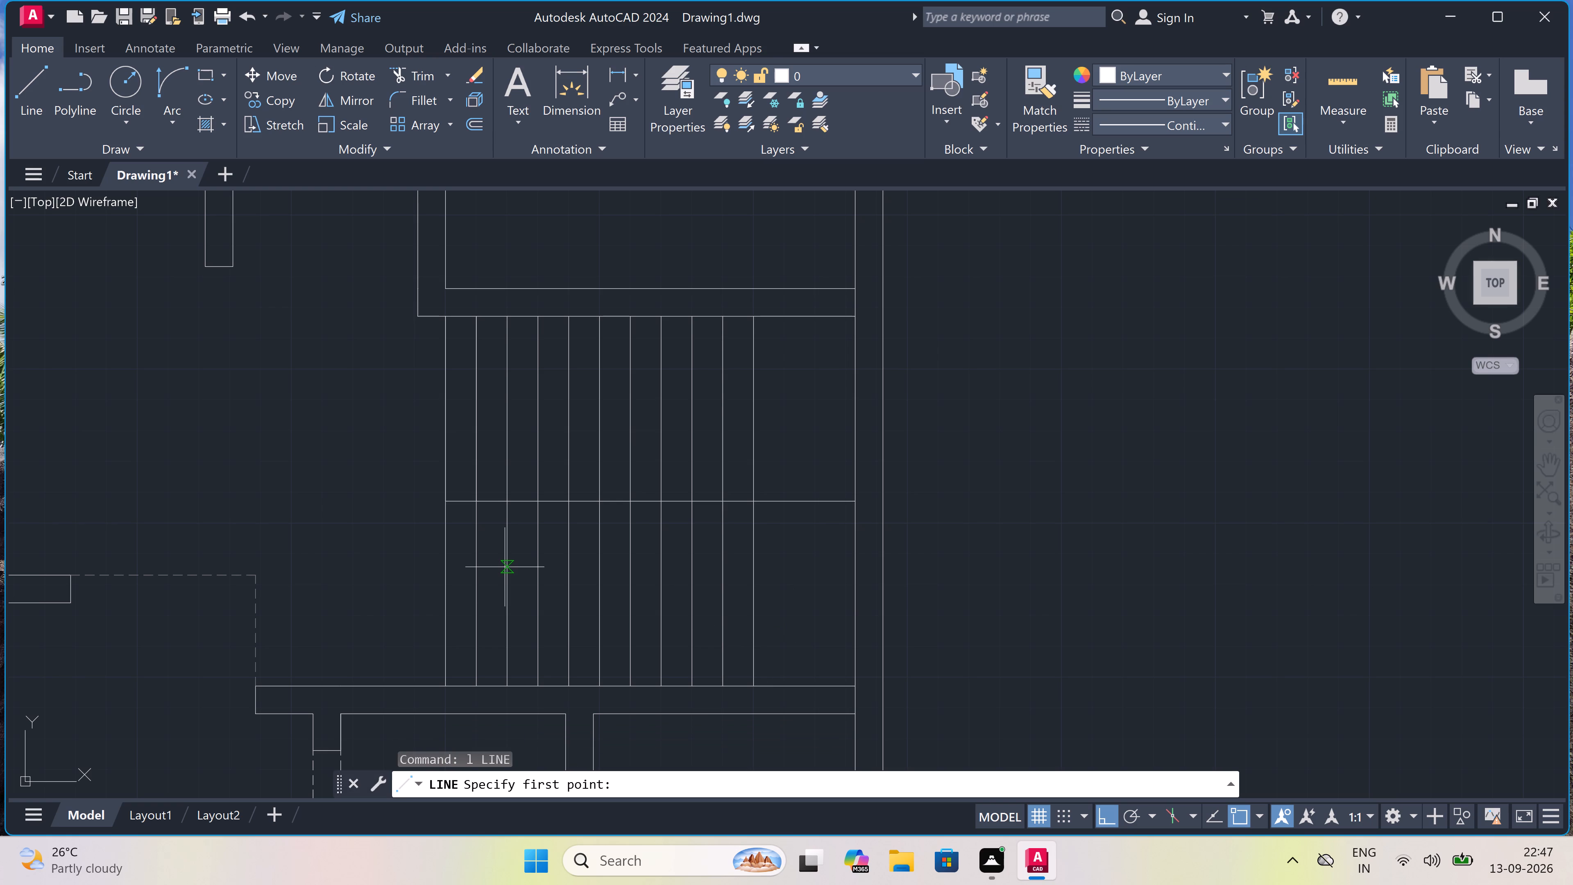
pyautogui.moveTo(450, 502); pyautogui.dragTo(449, 540)
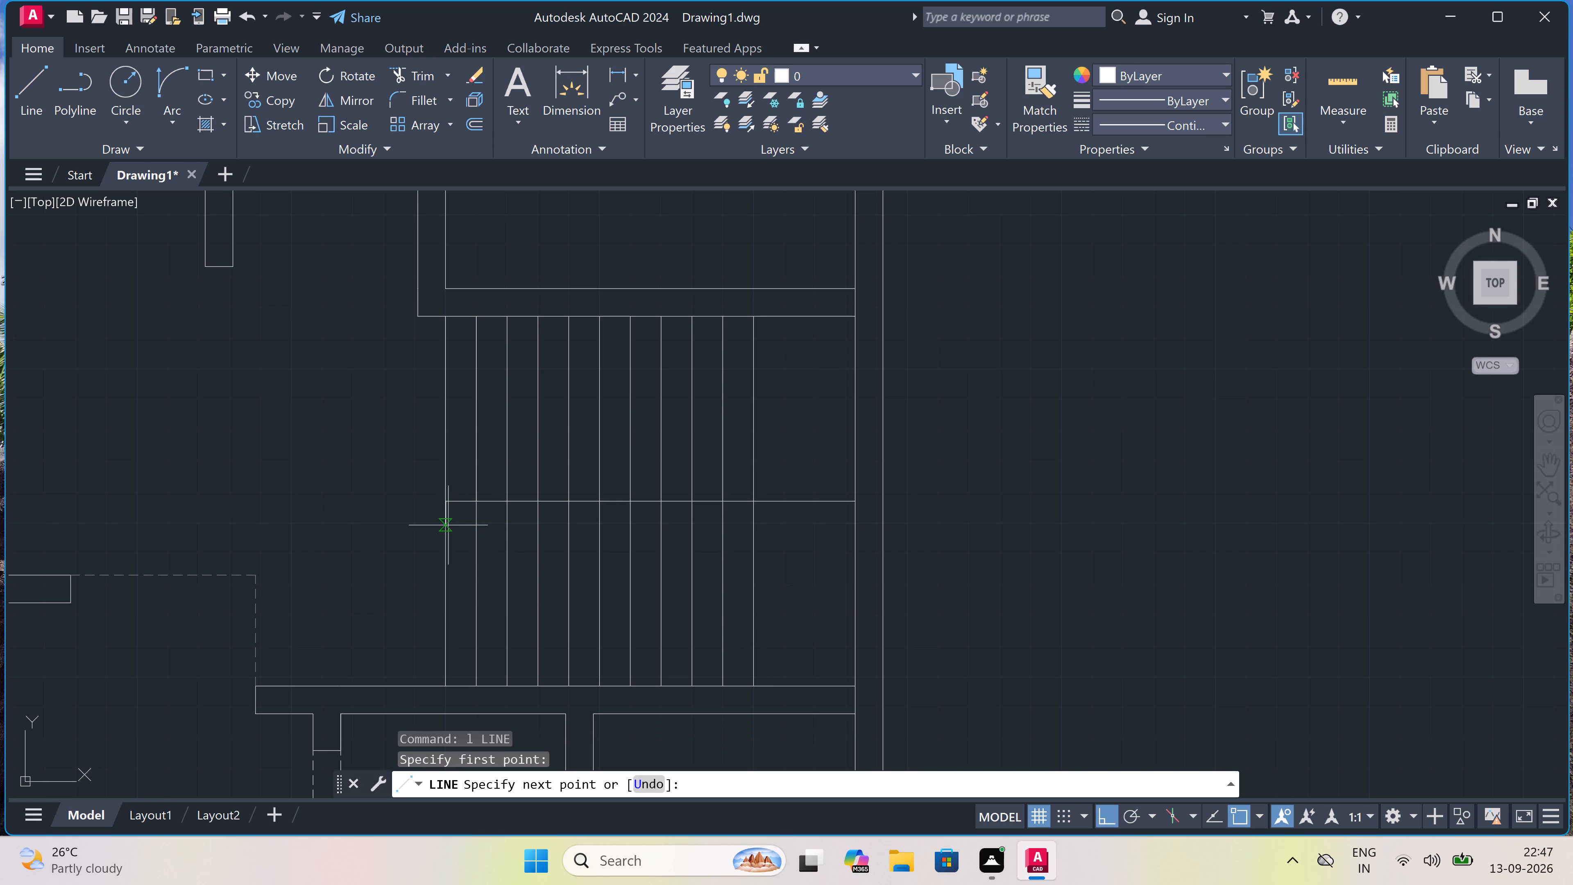
pyautogui.press('2')
pyautogui.write('"')
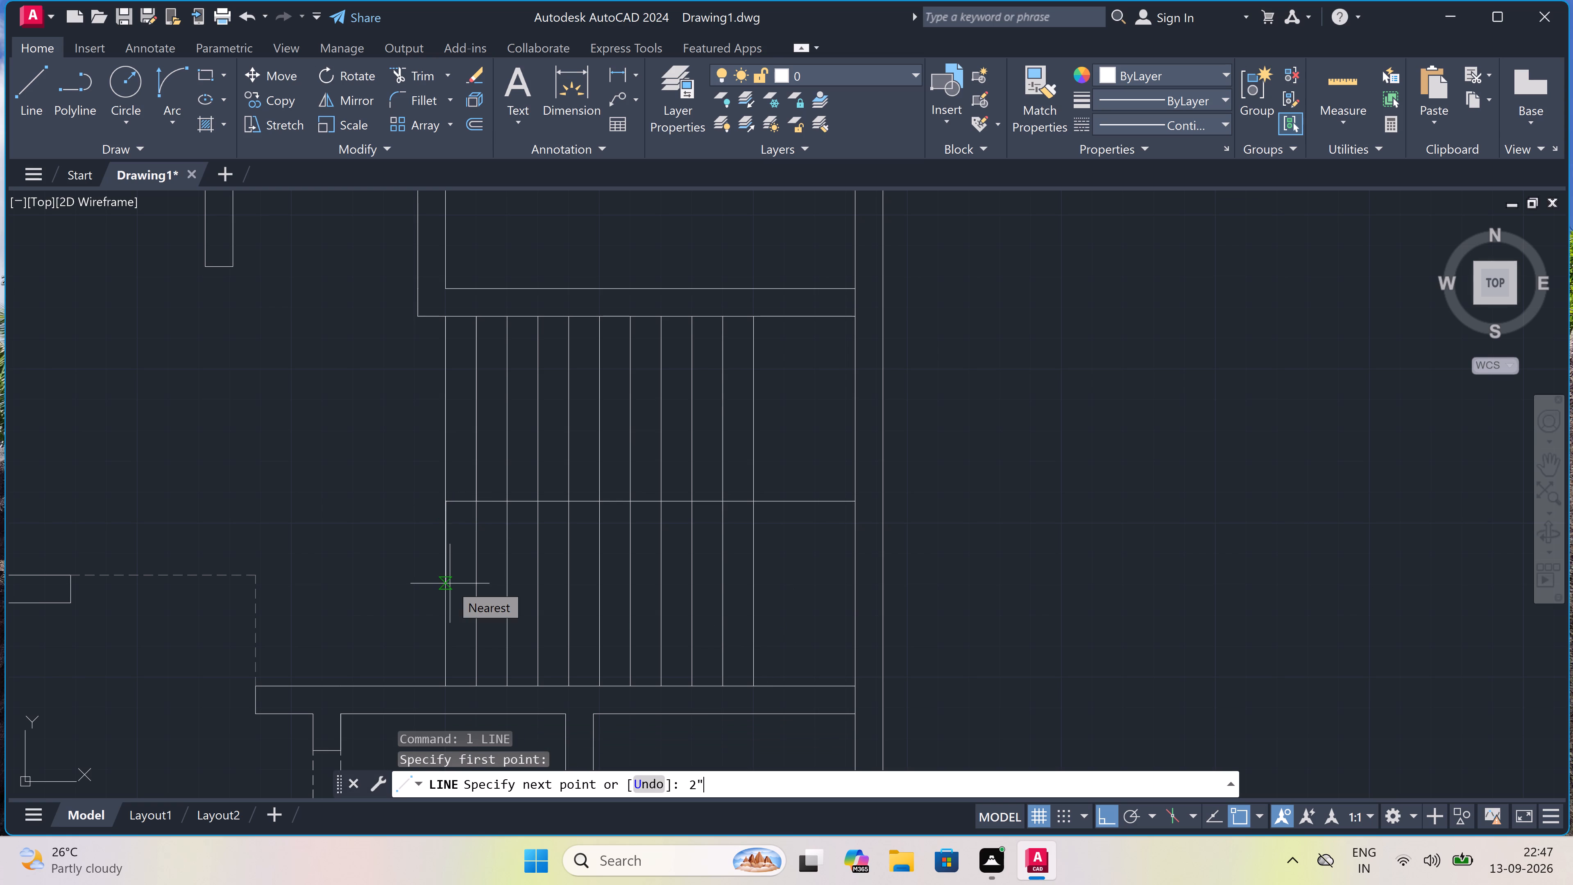
pyautogui.press('space')
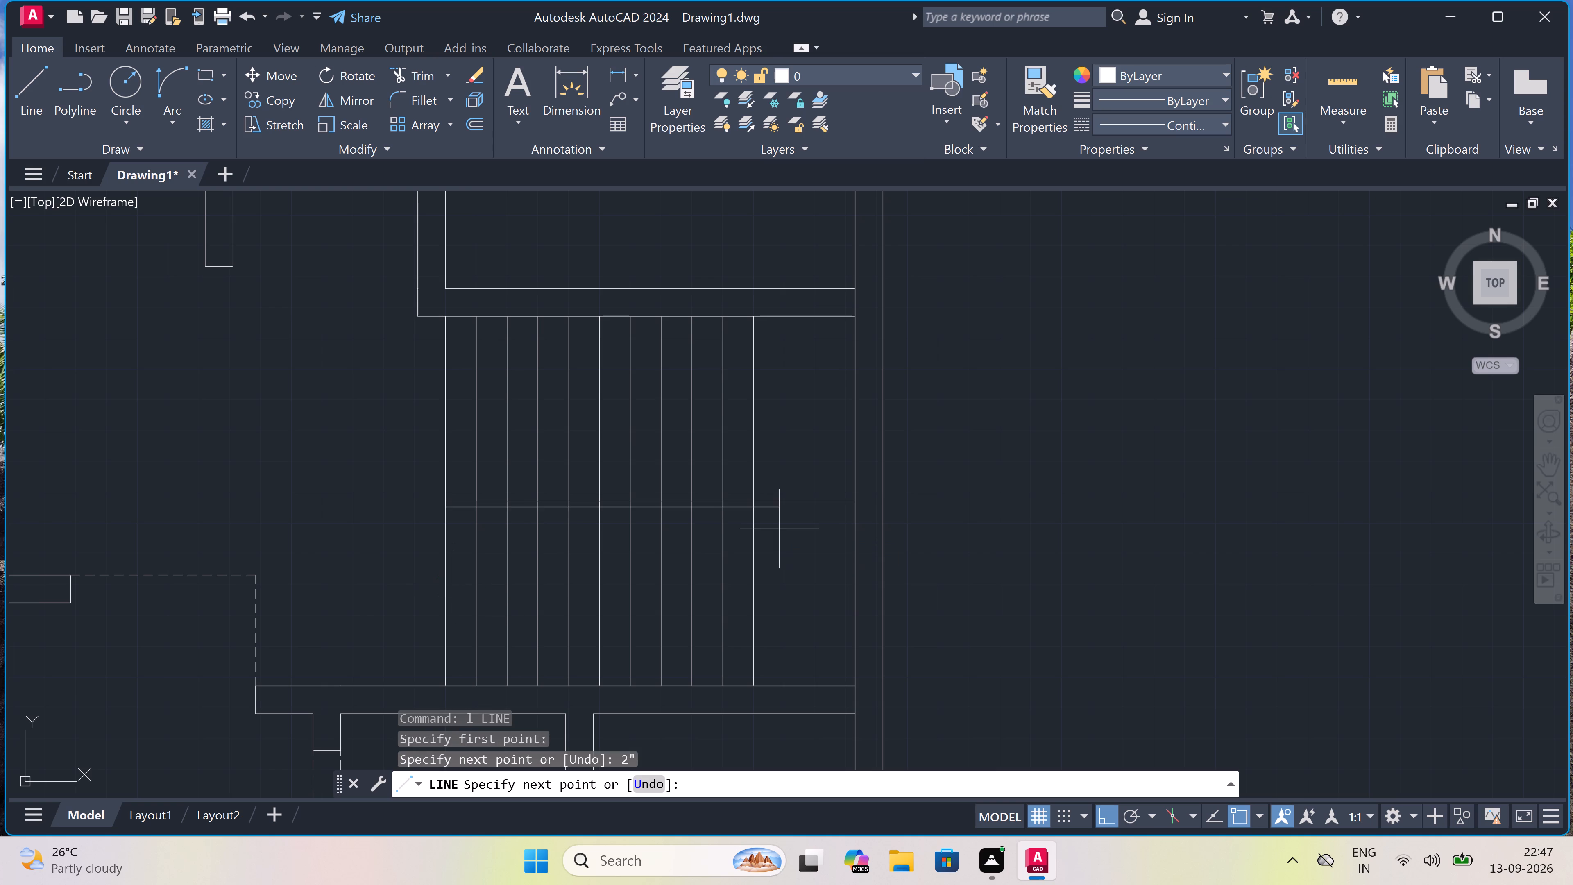
pyautogui.scroll(3, 751, 507)
pyautogui.click(751, 508)
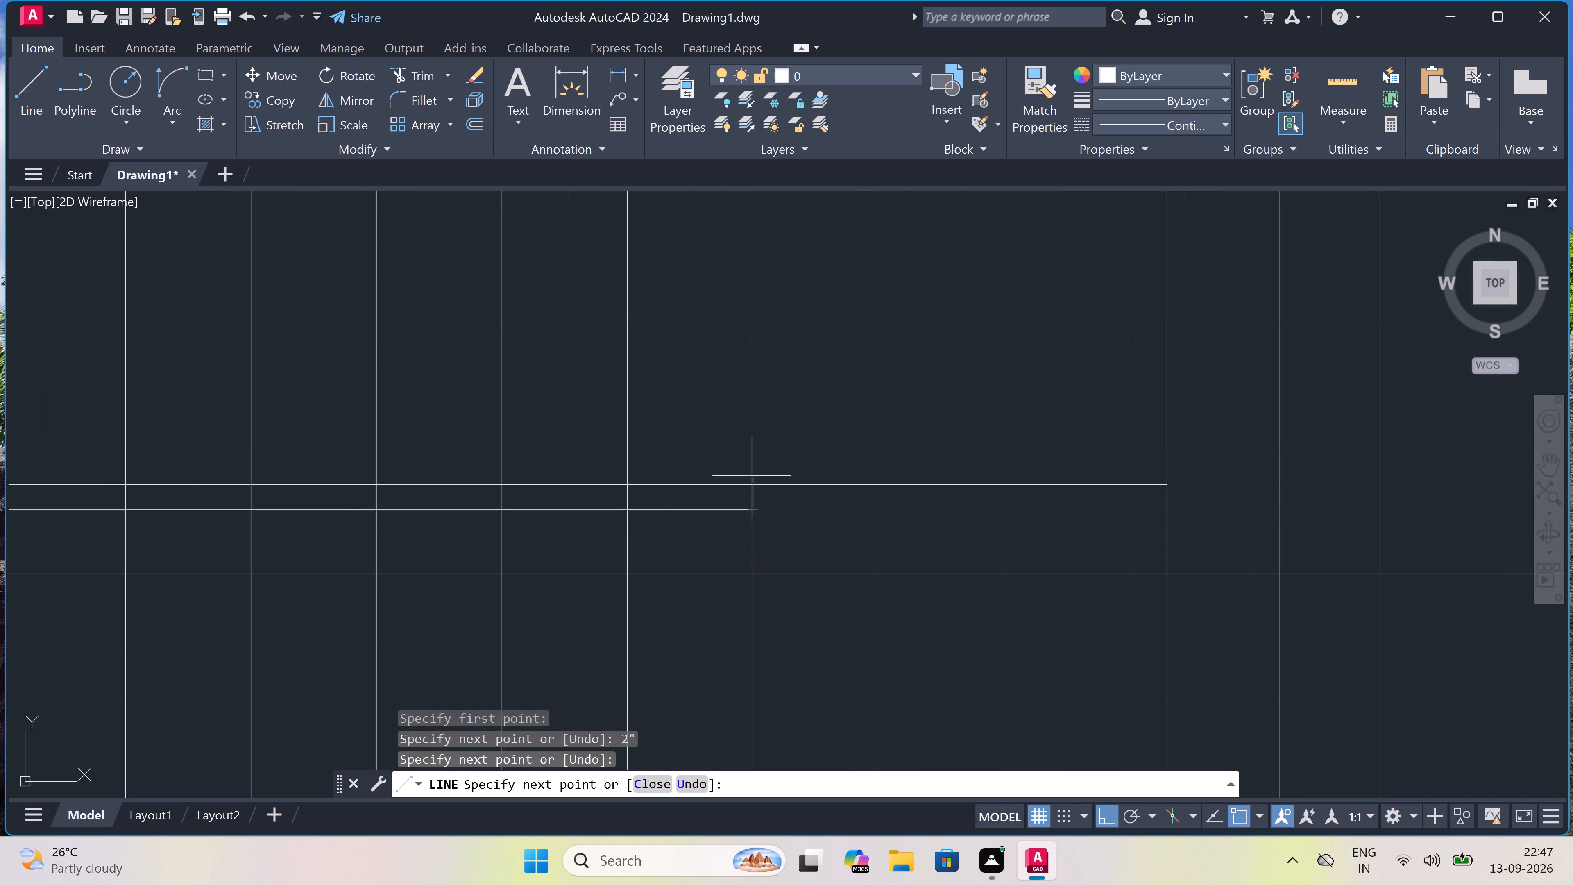
pyautogui.click(753, 481)
pyautogui.write('2"')
pyautogui.press('space')
pyautogui.scroll(-3, 752, 370)
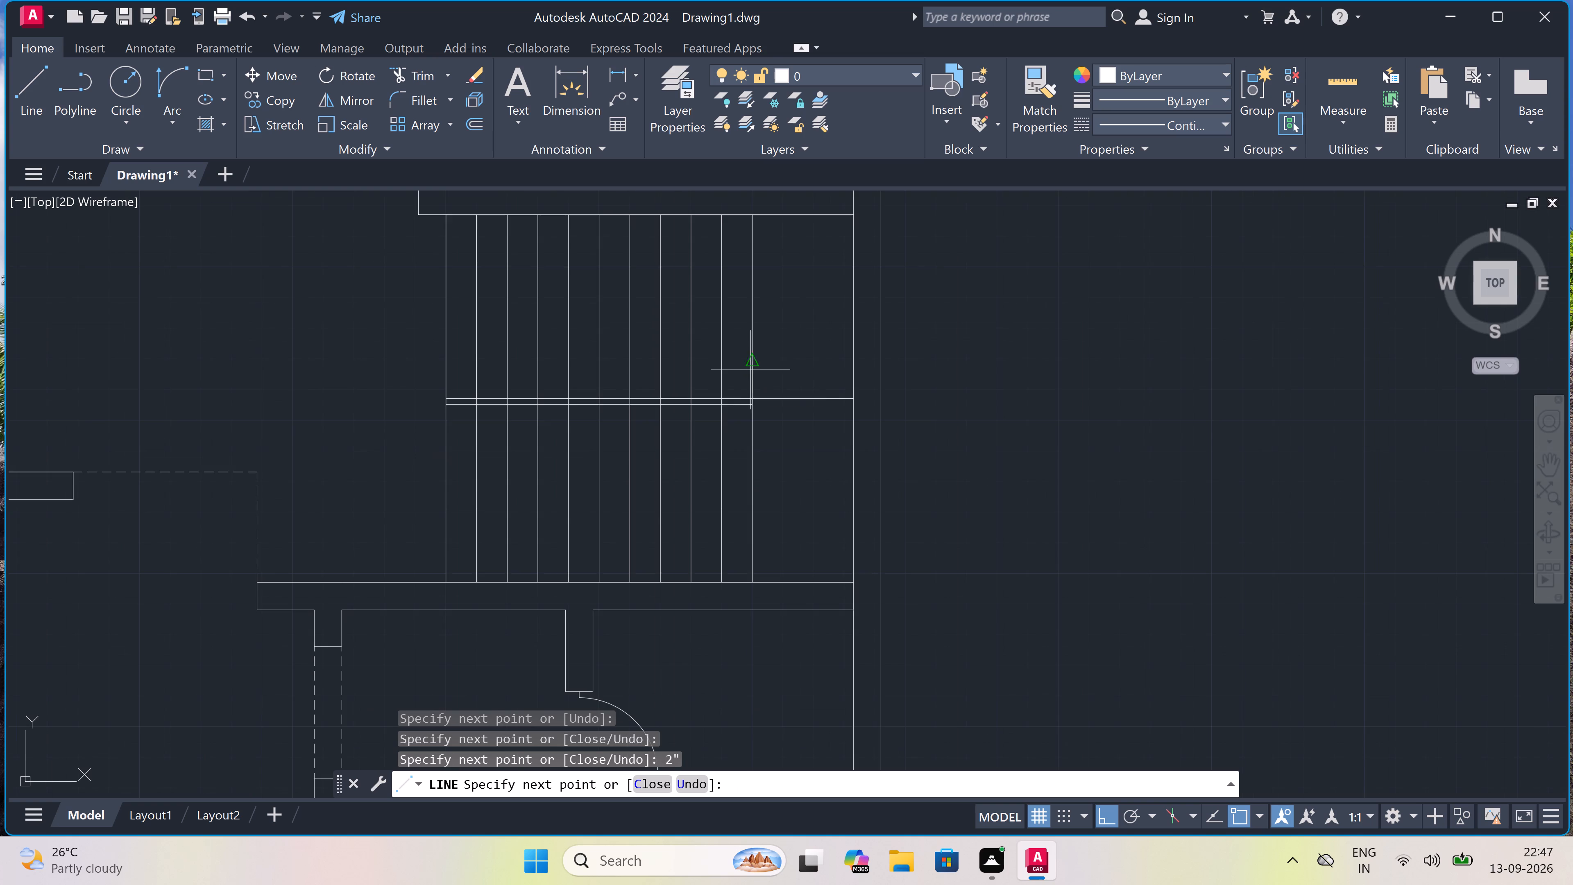
pyautogui.scroll(3, 485, 368)
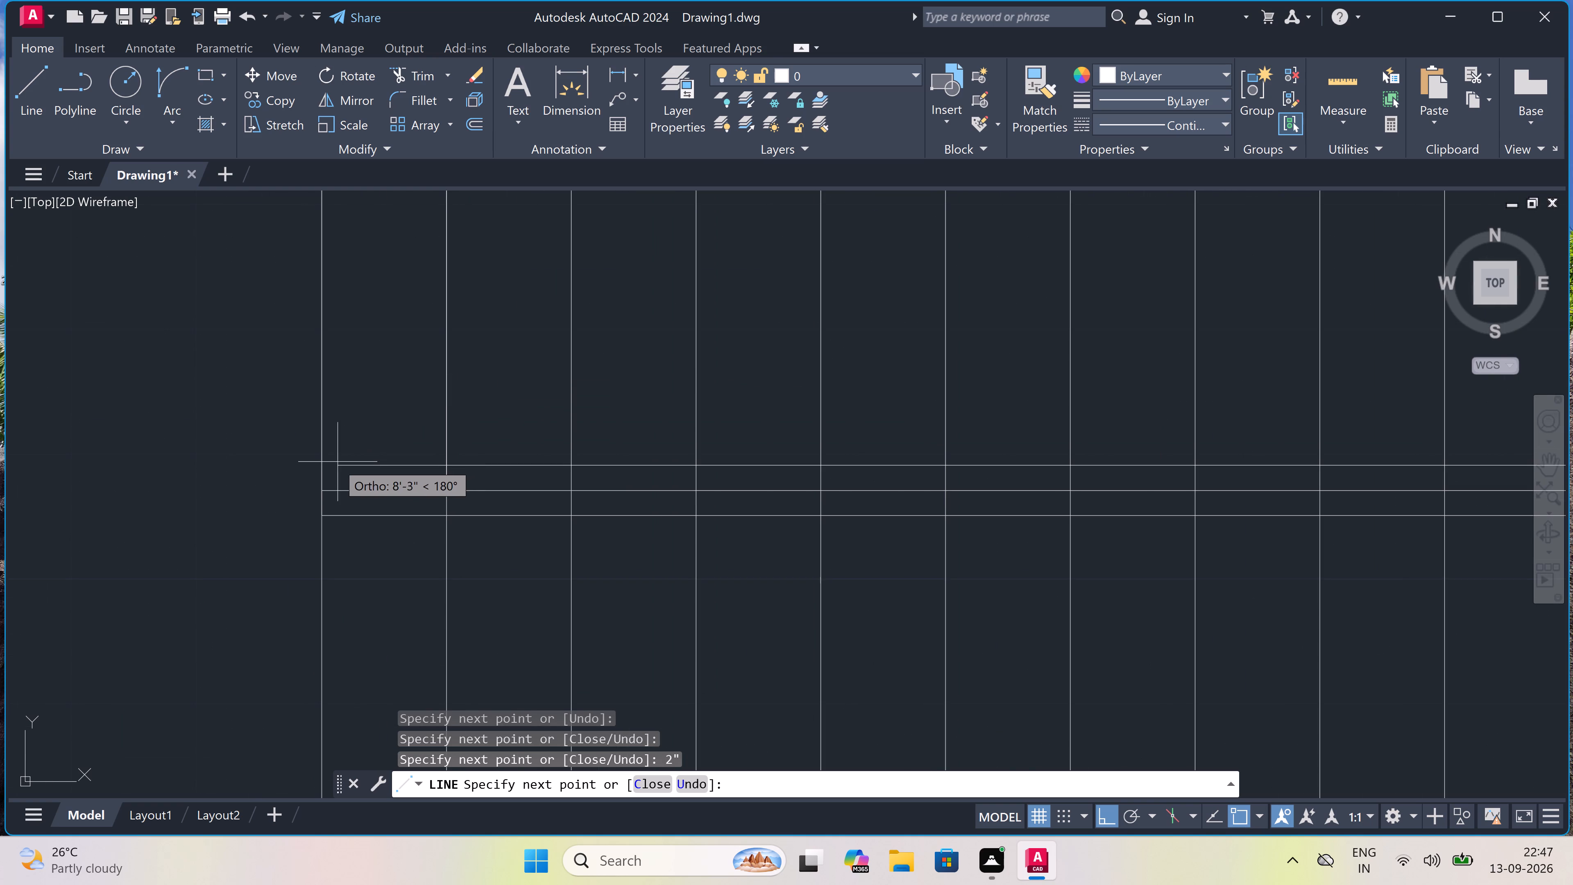
pyautogui.click(322, 462)
pyautogui.press('Escape')
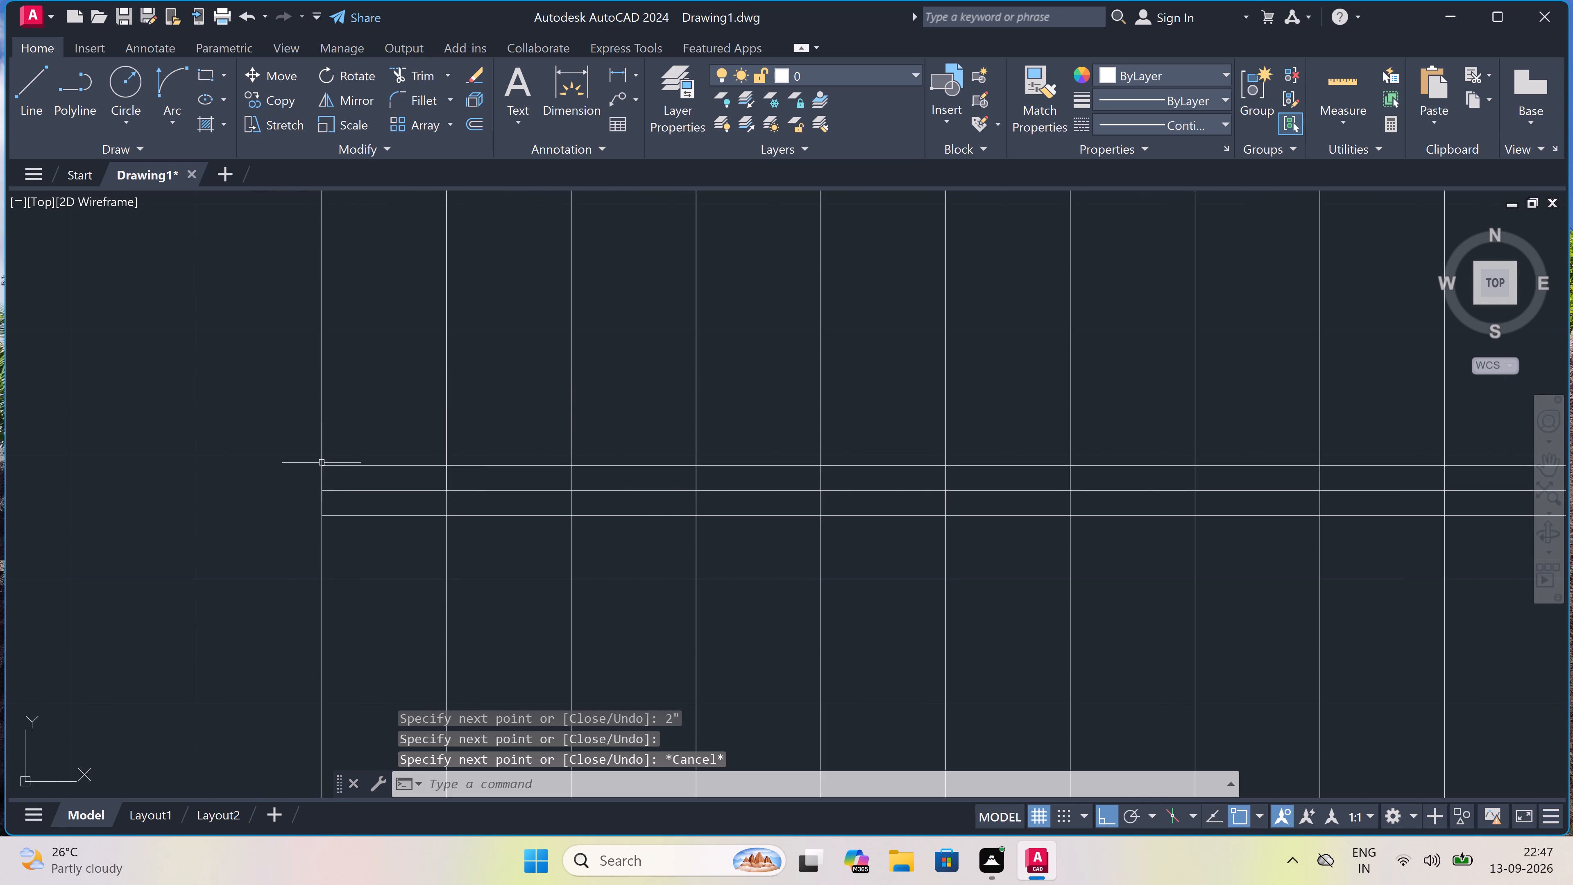
# Trim the tread lines and the stair's middle line out of the railing outline between the two flights.
pyautogui.write('tr')
pyautogui.press('space')
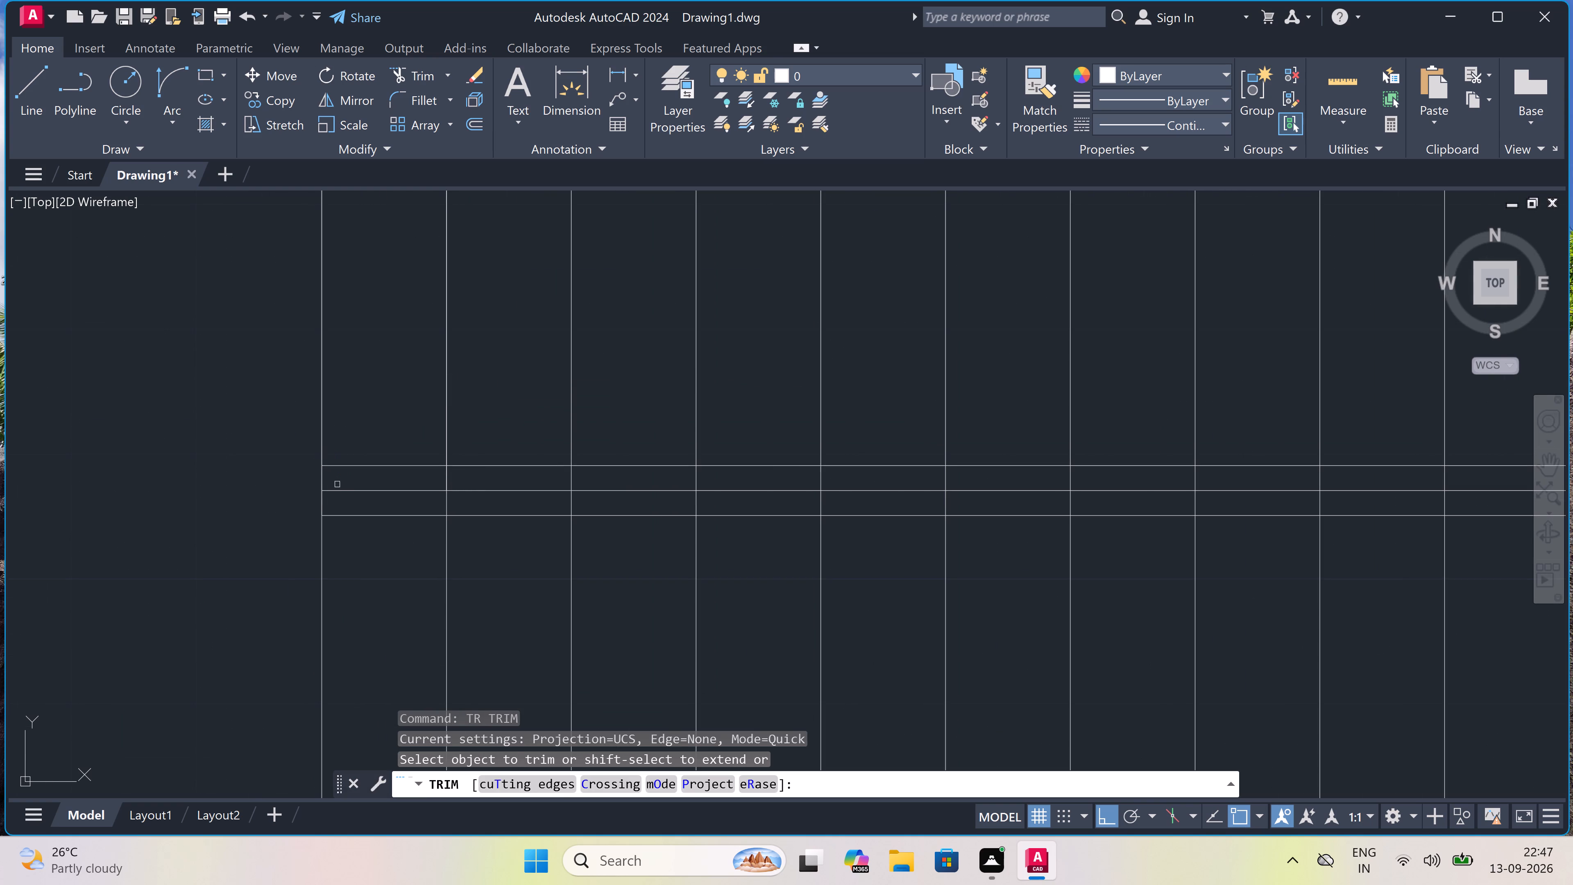
pyautogui.click(339, 487)
pyautogui.click(351, 502)
pyautogui.scroll(-3, 357, 500)
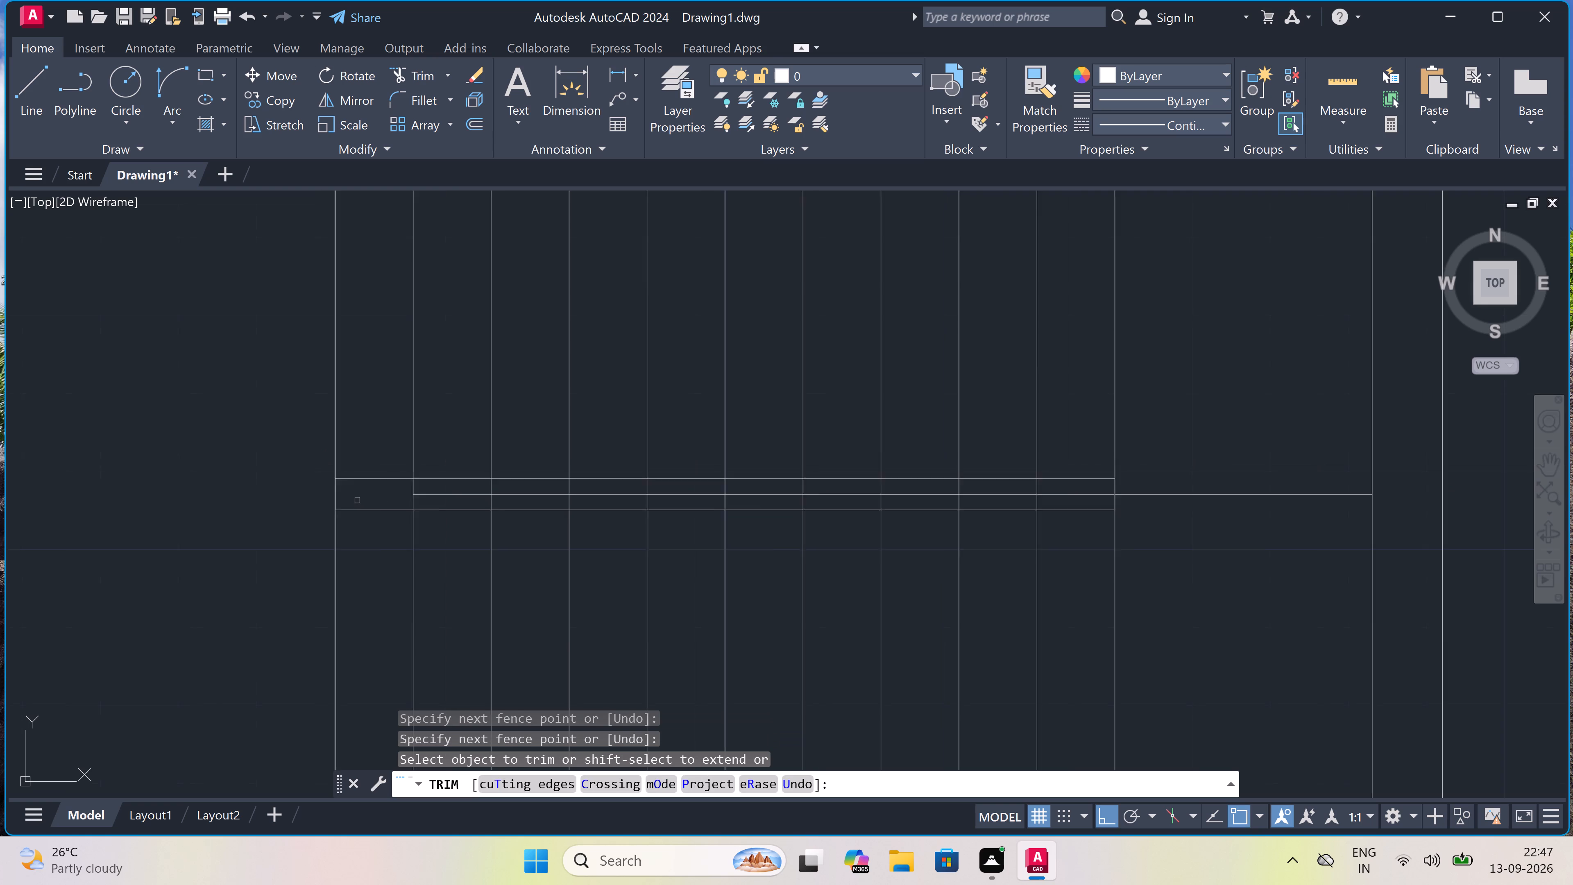
pyautogui.scroll(3, 372, 493)
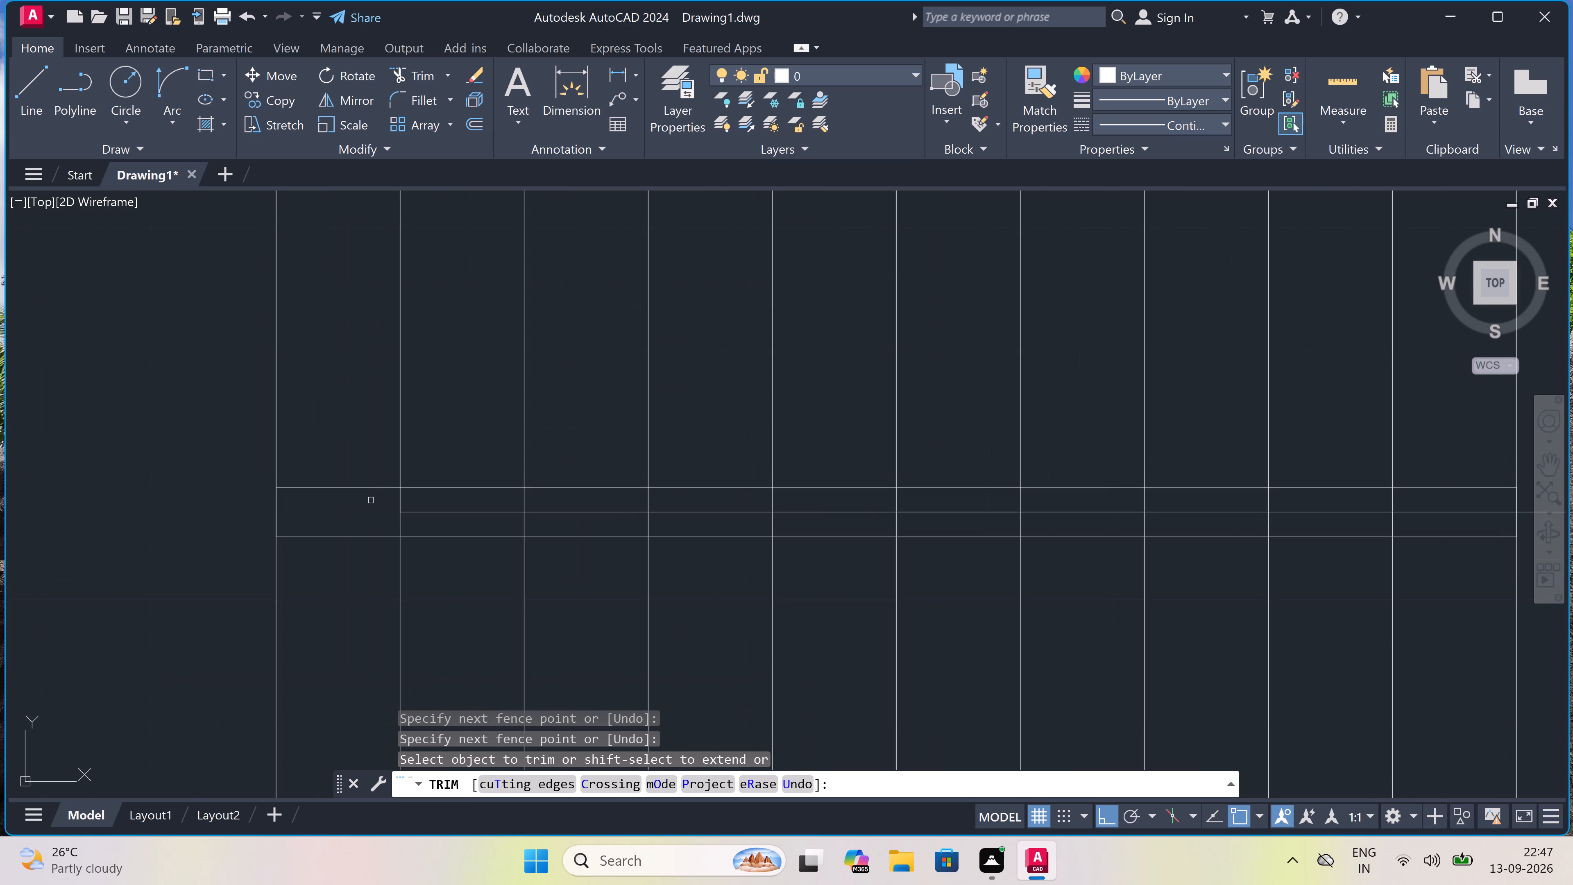
pyautogui.scroll(-1, 369, 506)
pyautogui.moveTo(369, 506); pyautogui.dragTo(378, 508)
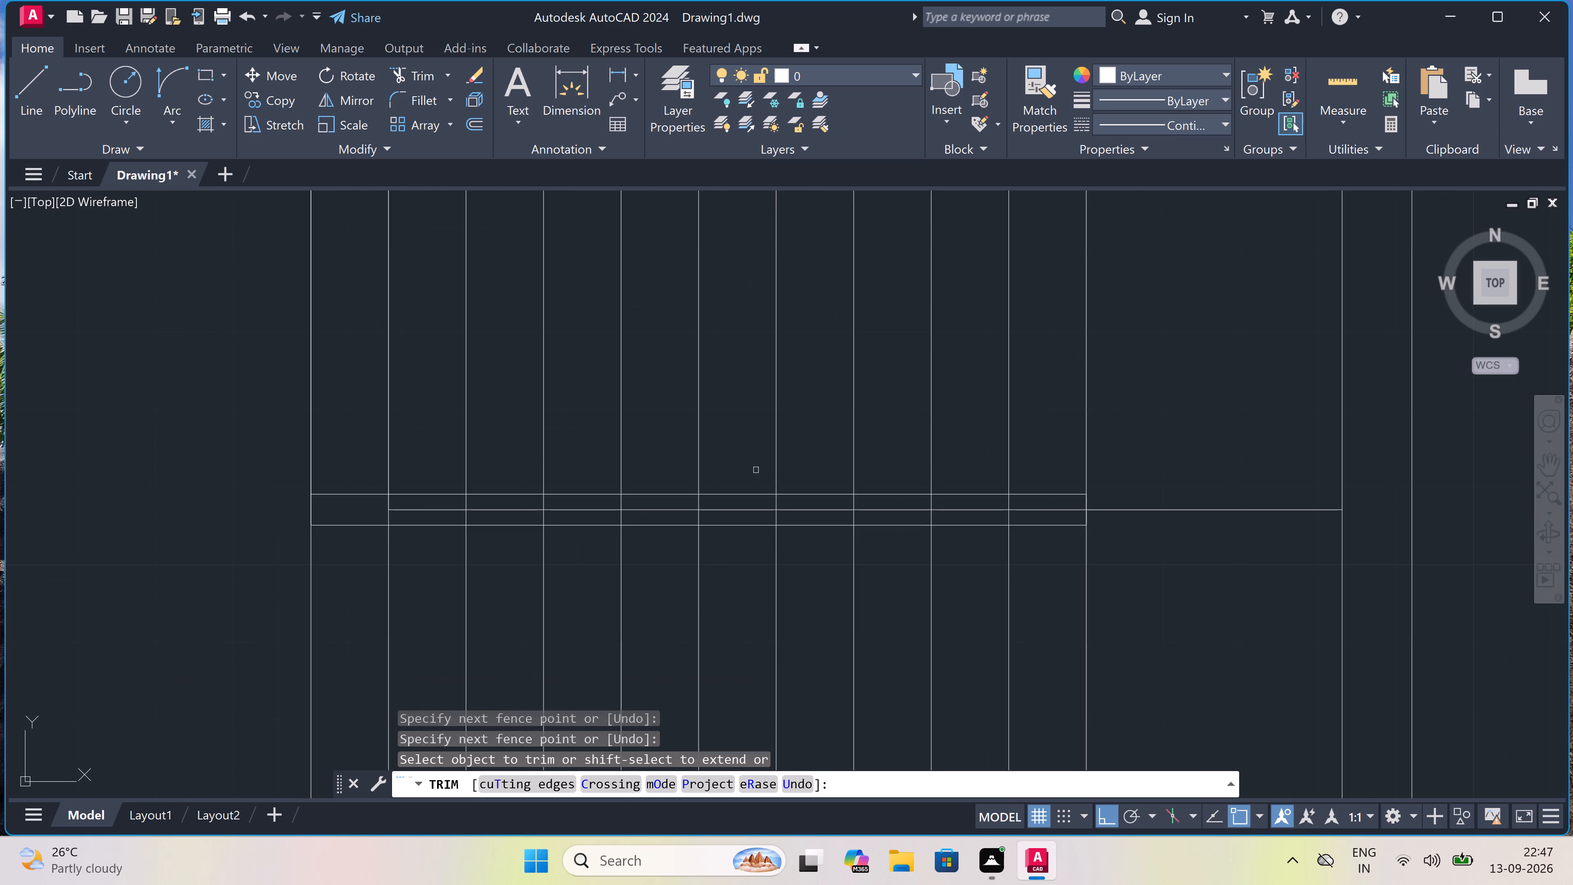
pyautogui.click(1054, 520)
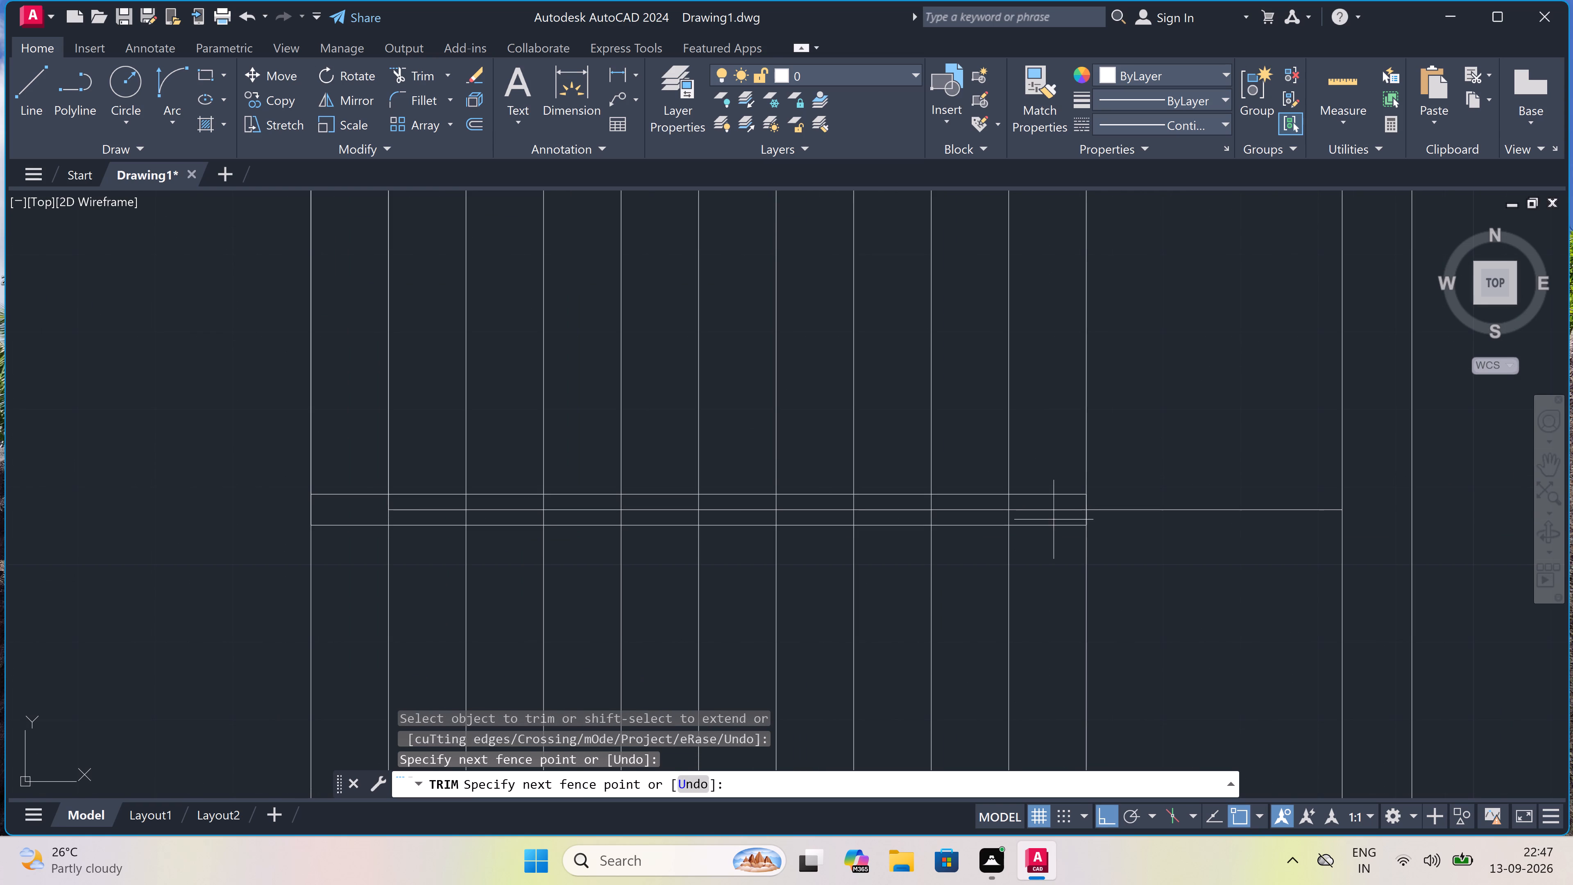
pyautogui.click(1052, 510)
pyautogui.moveTo(1052, 510); pyautogui.dragTo(1041, 511)
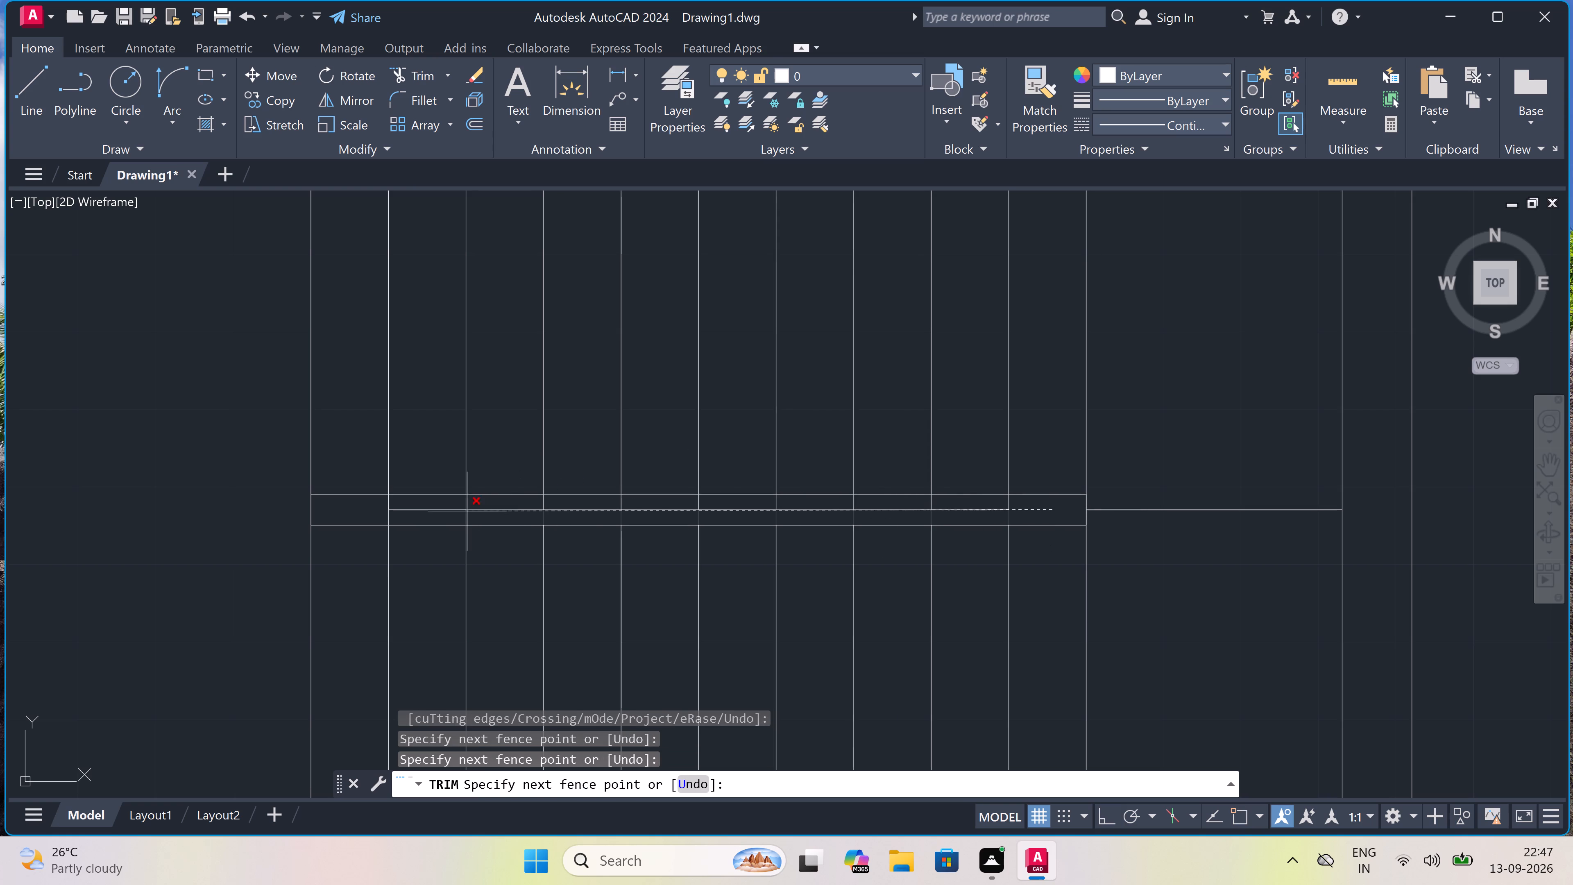
pyautogui.click(372, 506)
pyautogui.click(373, 510)
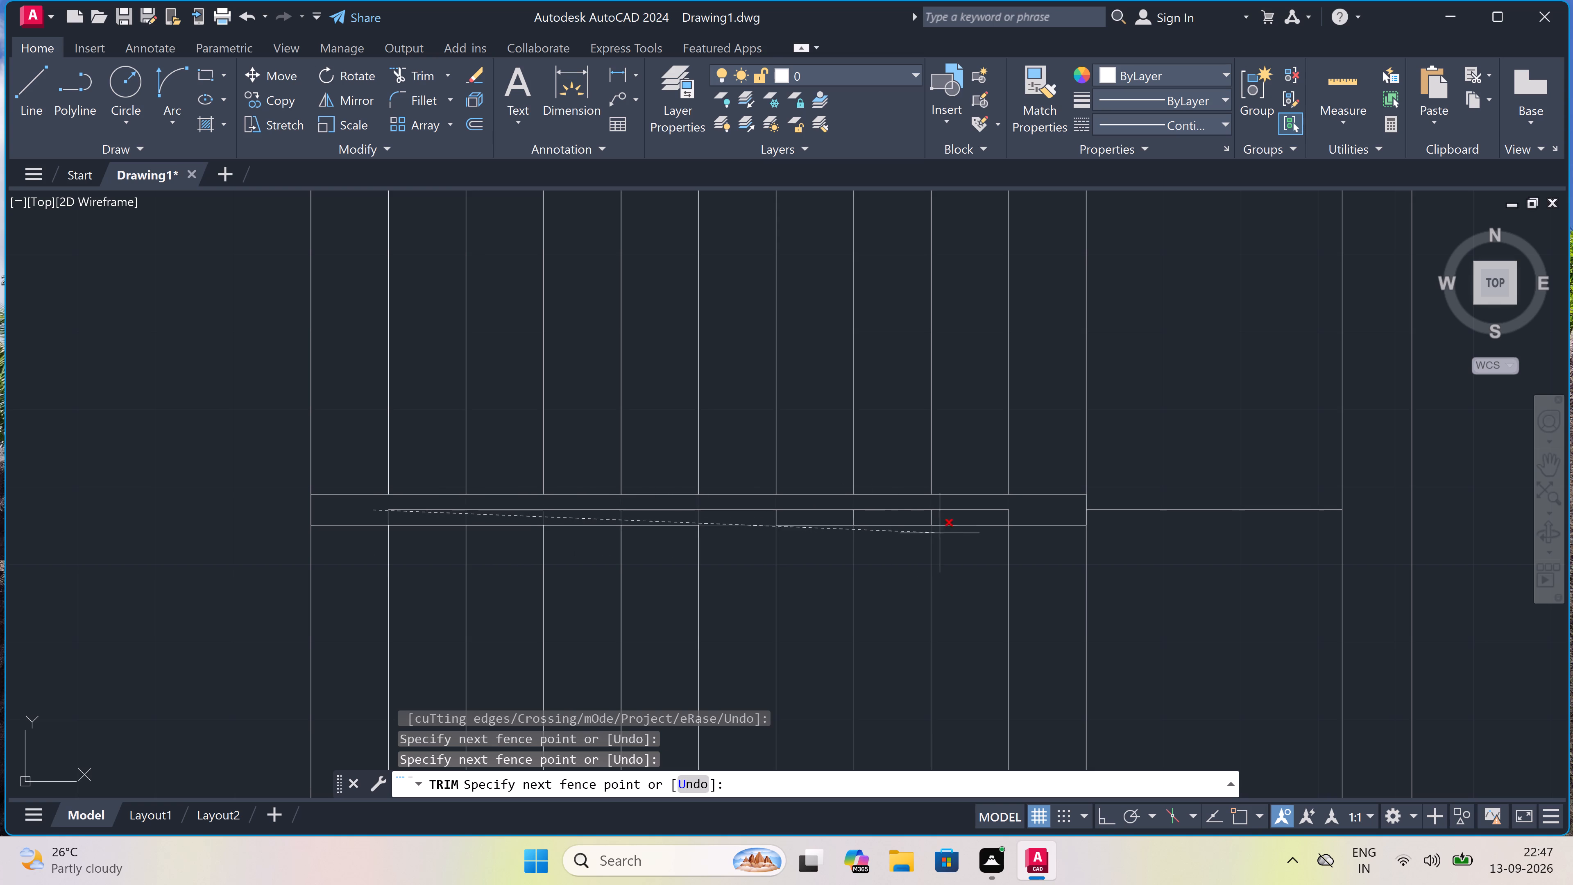
pyautogui.click(1022, 518)
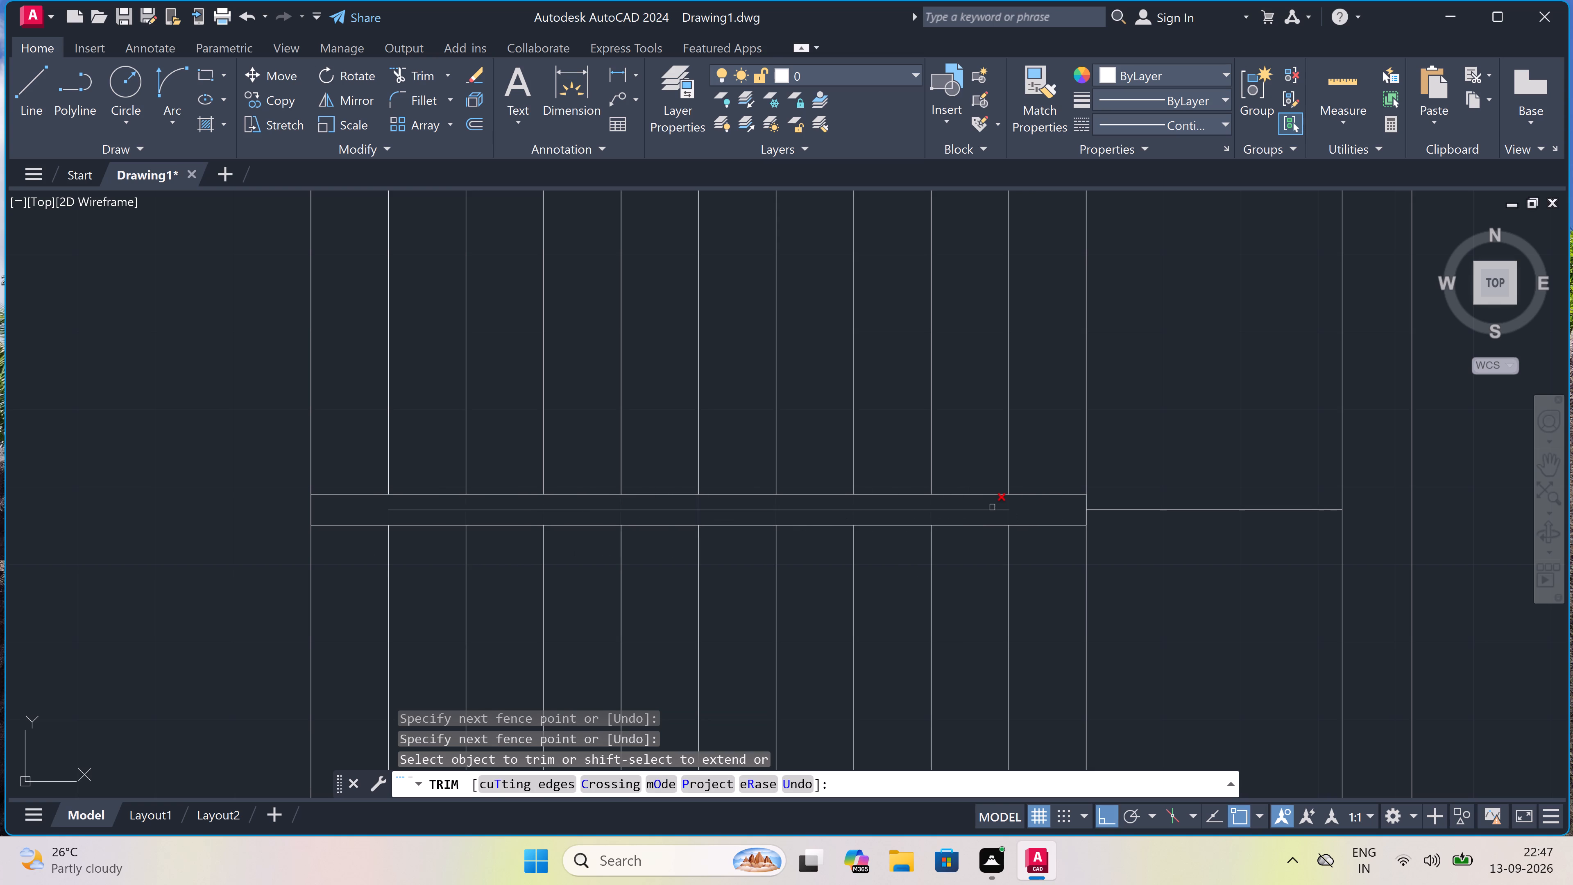
pyautogui.click(992, 507)
pyautogui.press('Escape')
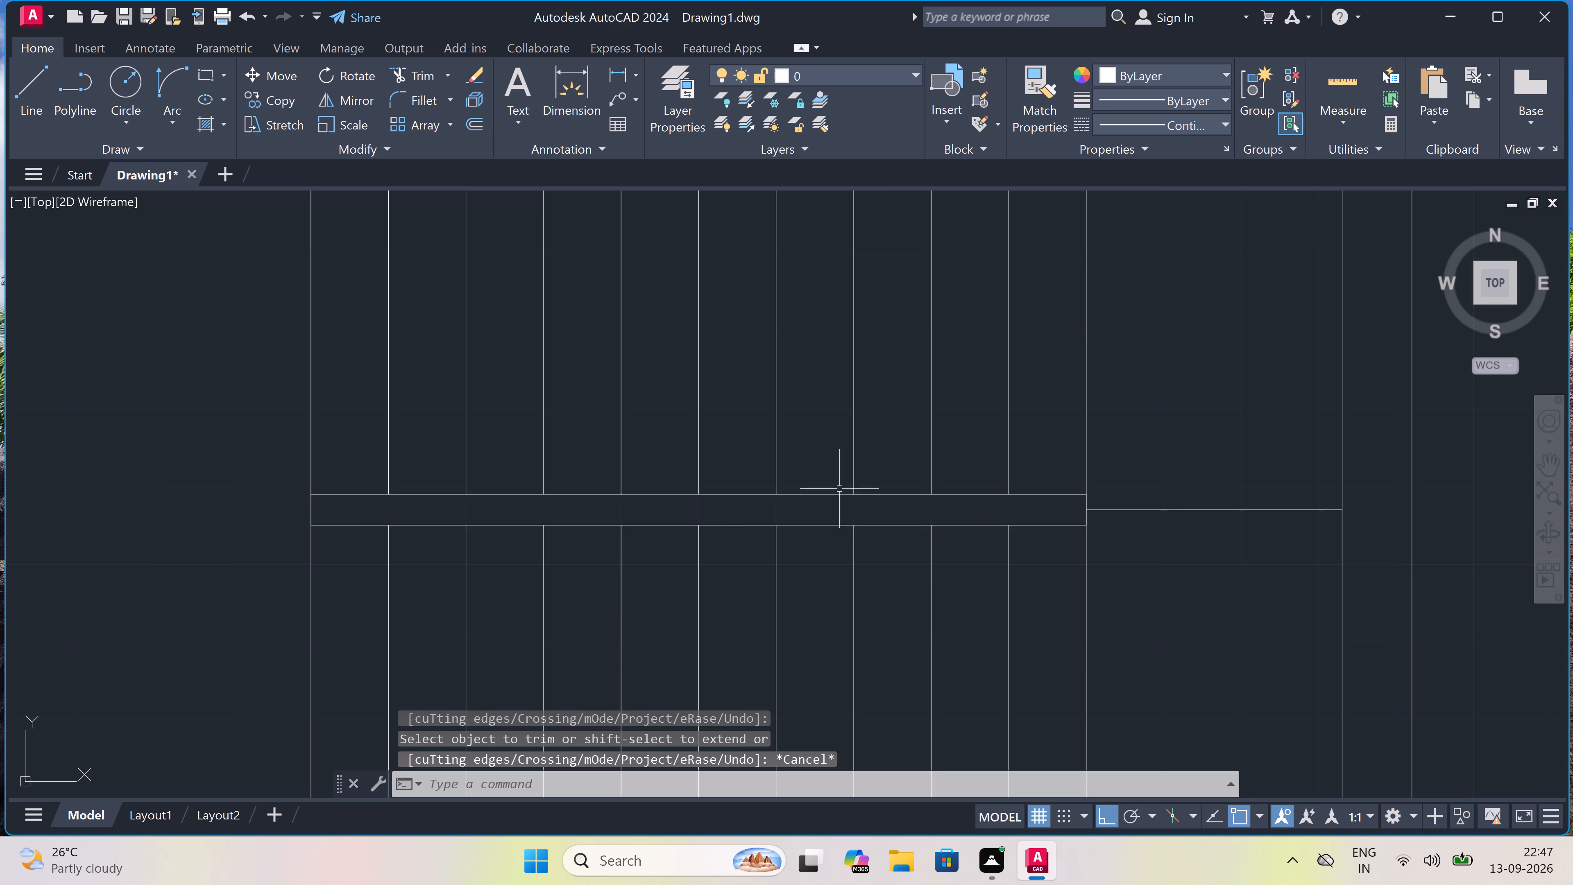
# Erase the outermost tread line nearest the landing, including its short lower piece, from both flights.
pyautogui.scroll(-3, 829, 476)
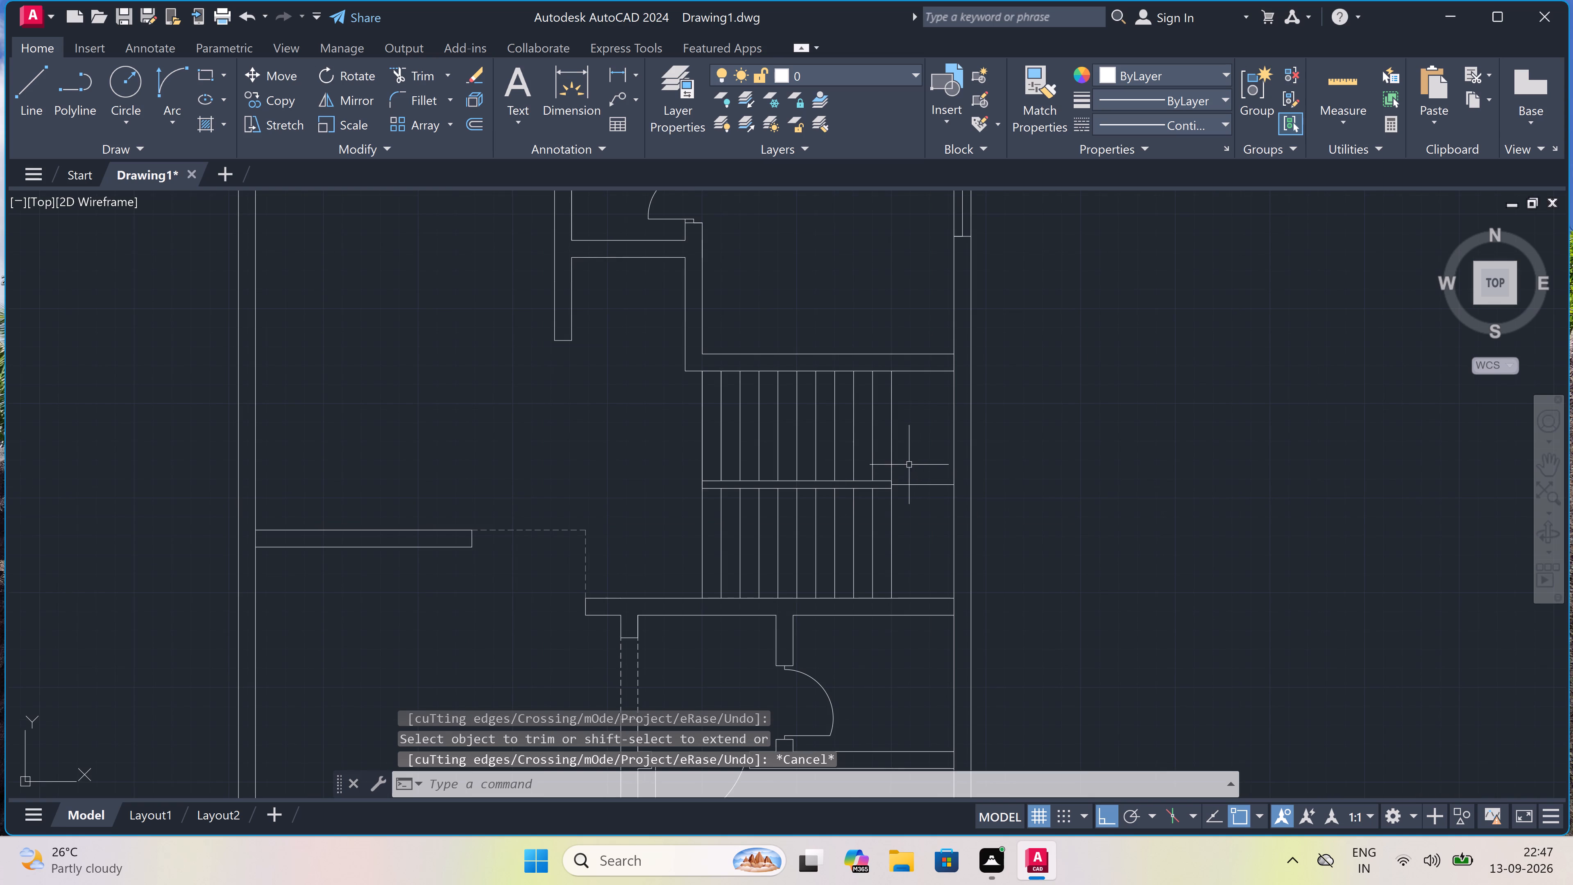
pyautogui.click(891, 446)
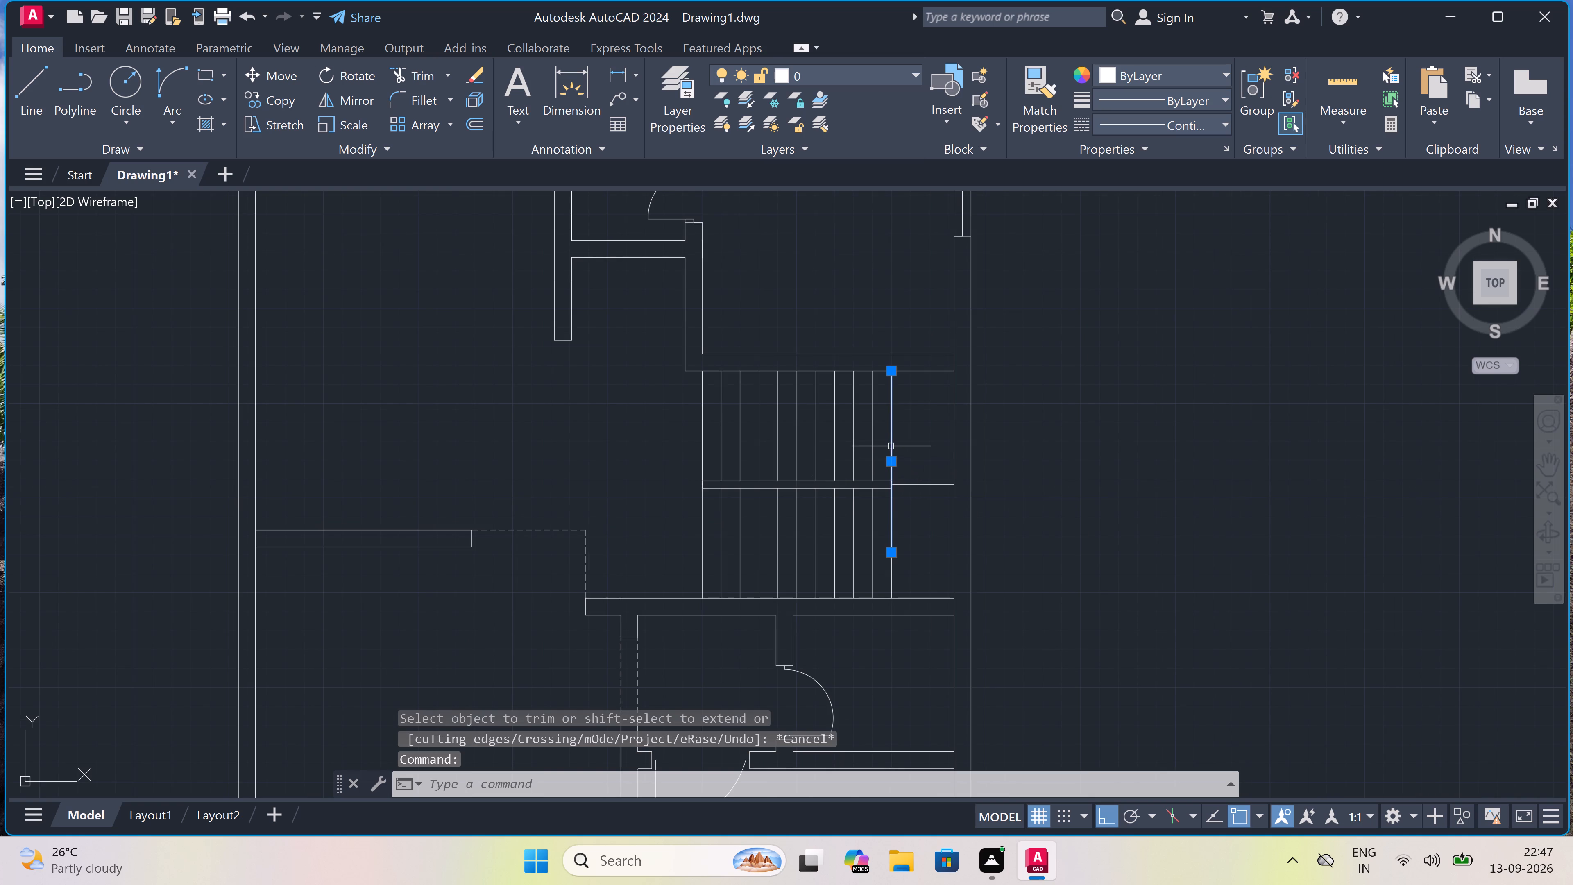
pyautogui.click(891, 592)
pyautogui.press('Delete')
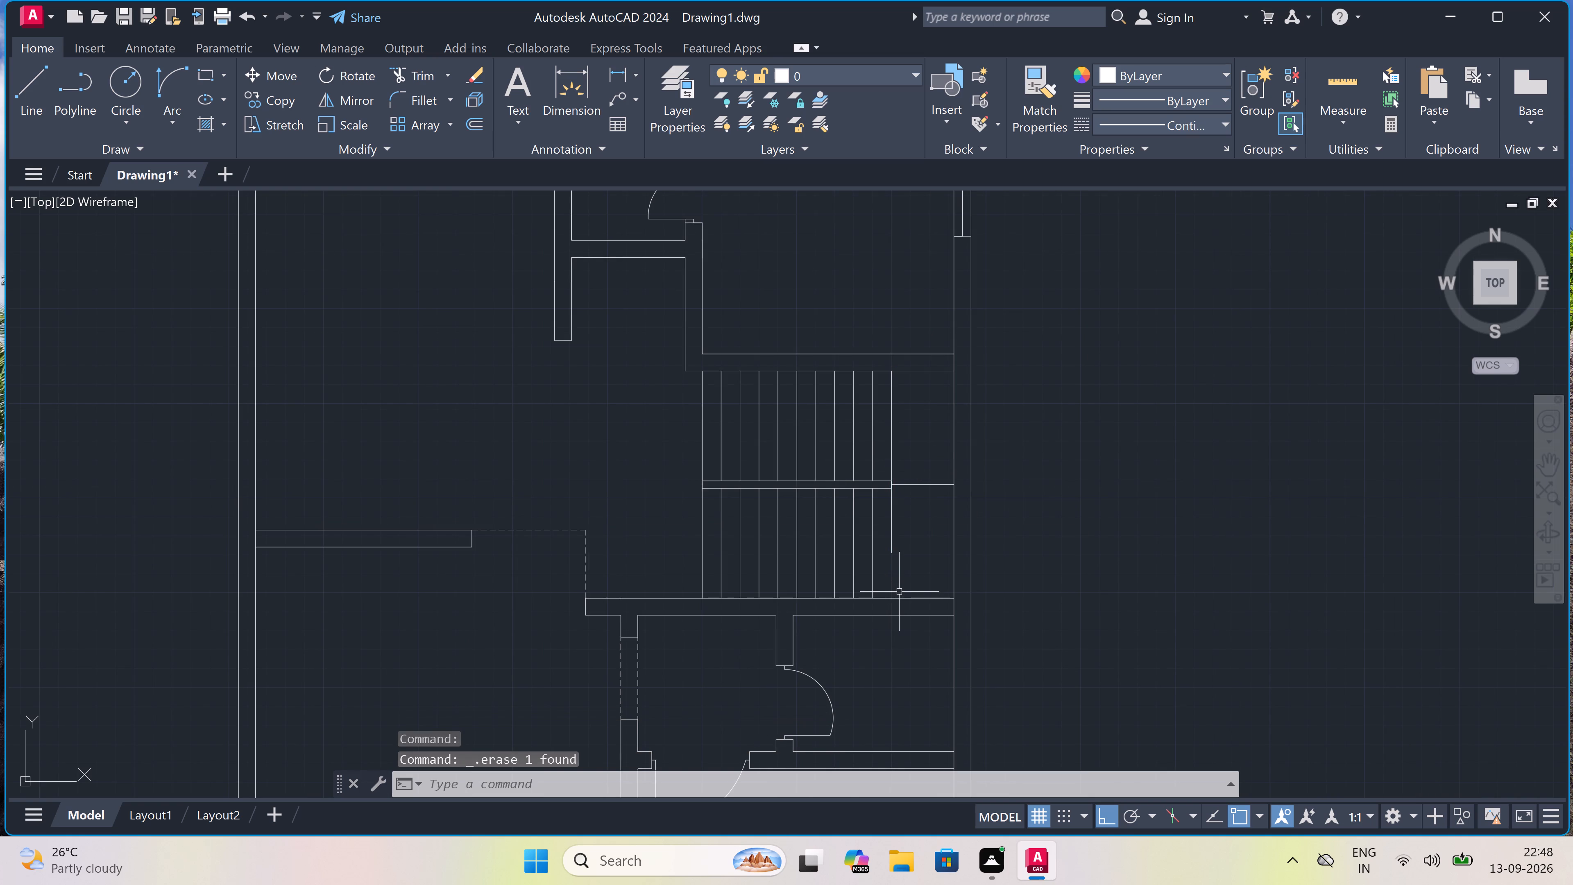
pyautogui.click(888, 441)
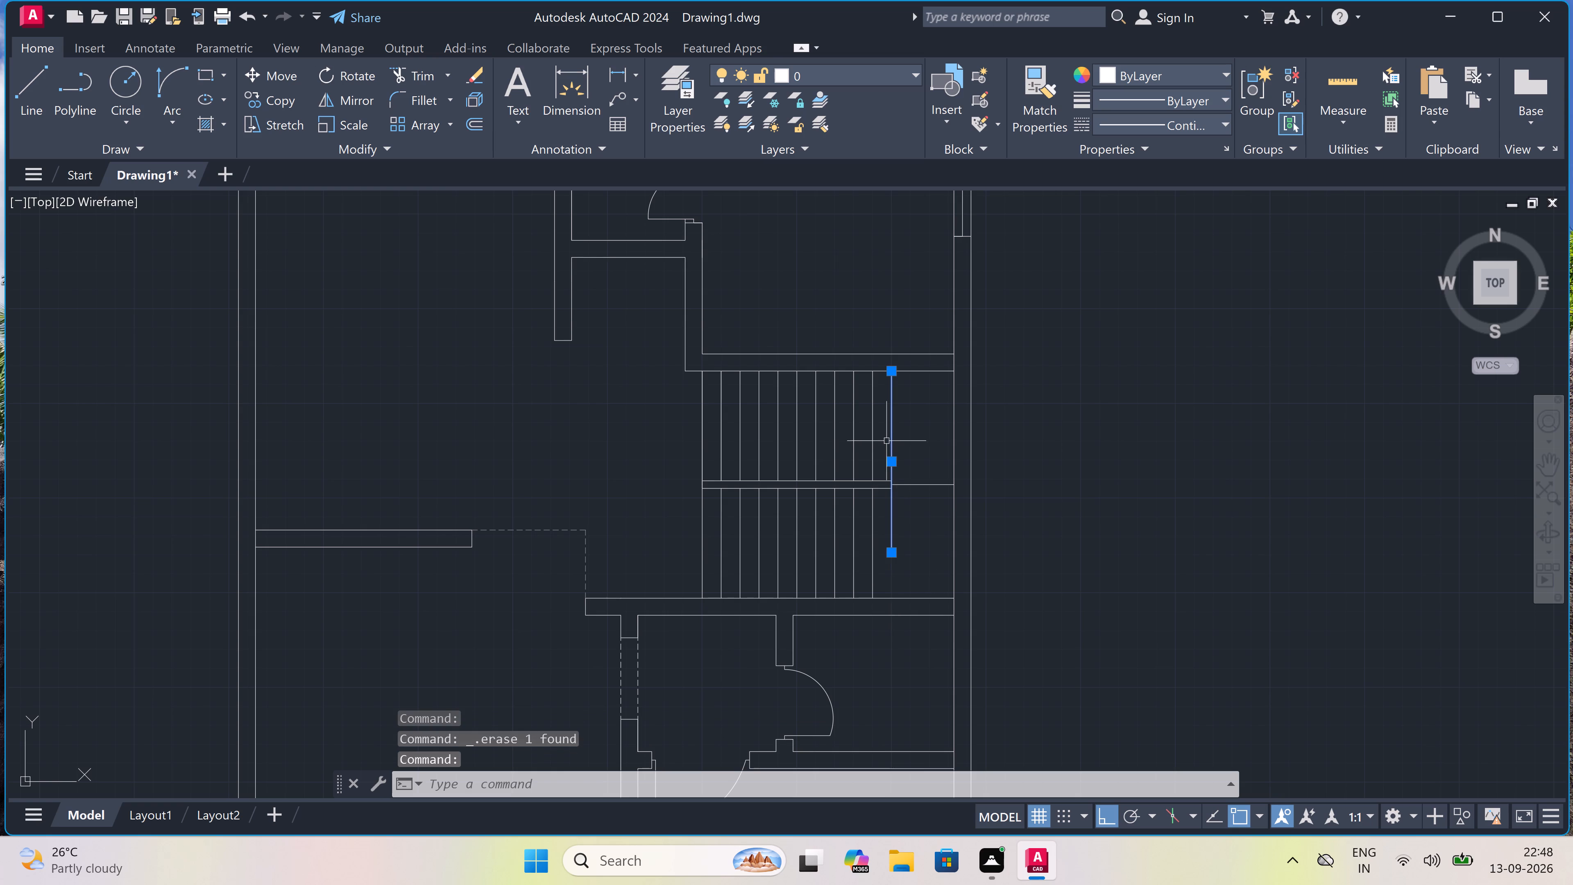
pyautogui.press('Delete')
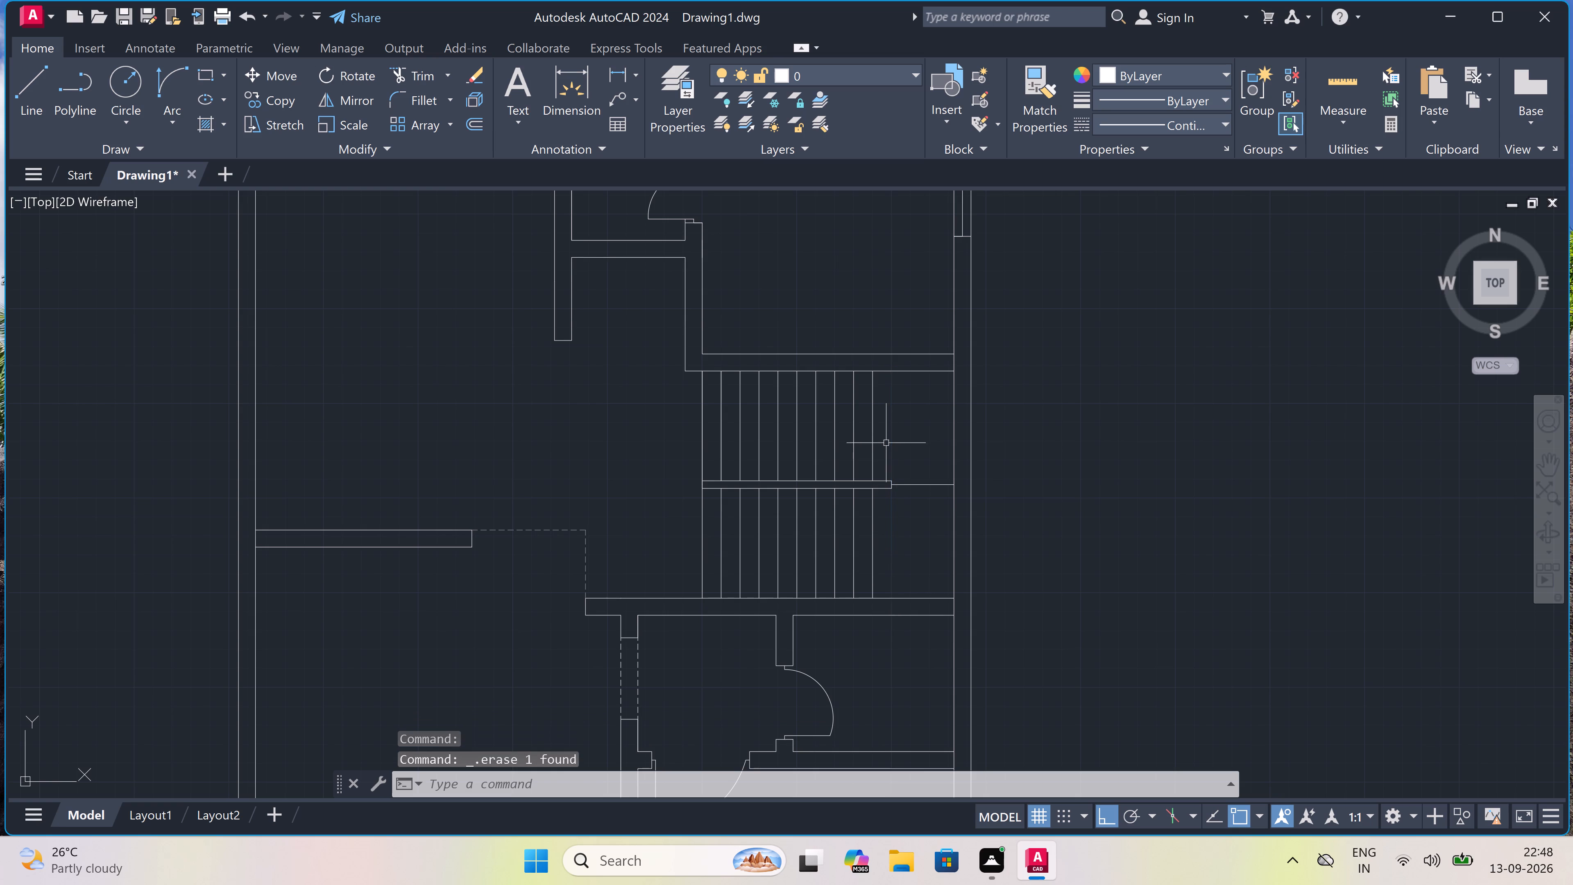
# Draw a short line across the railing outline, joining the last remaining treads of the upper and lower flights.
pyautogui.scroll(3, 876, 487)
pyautogui.press('l')
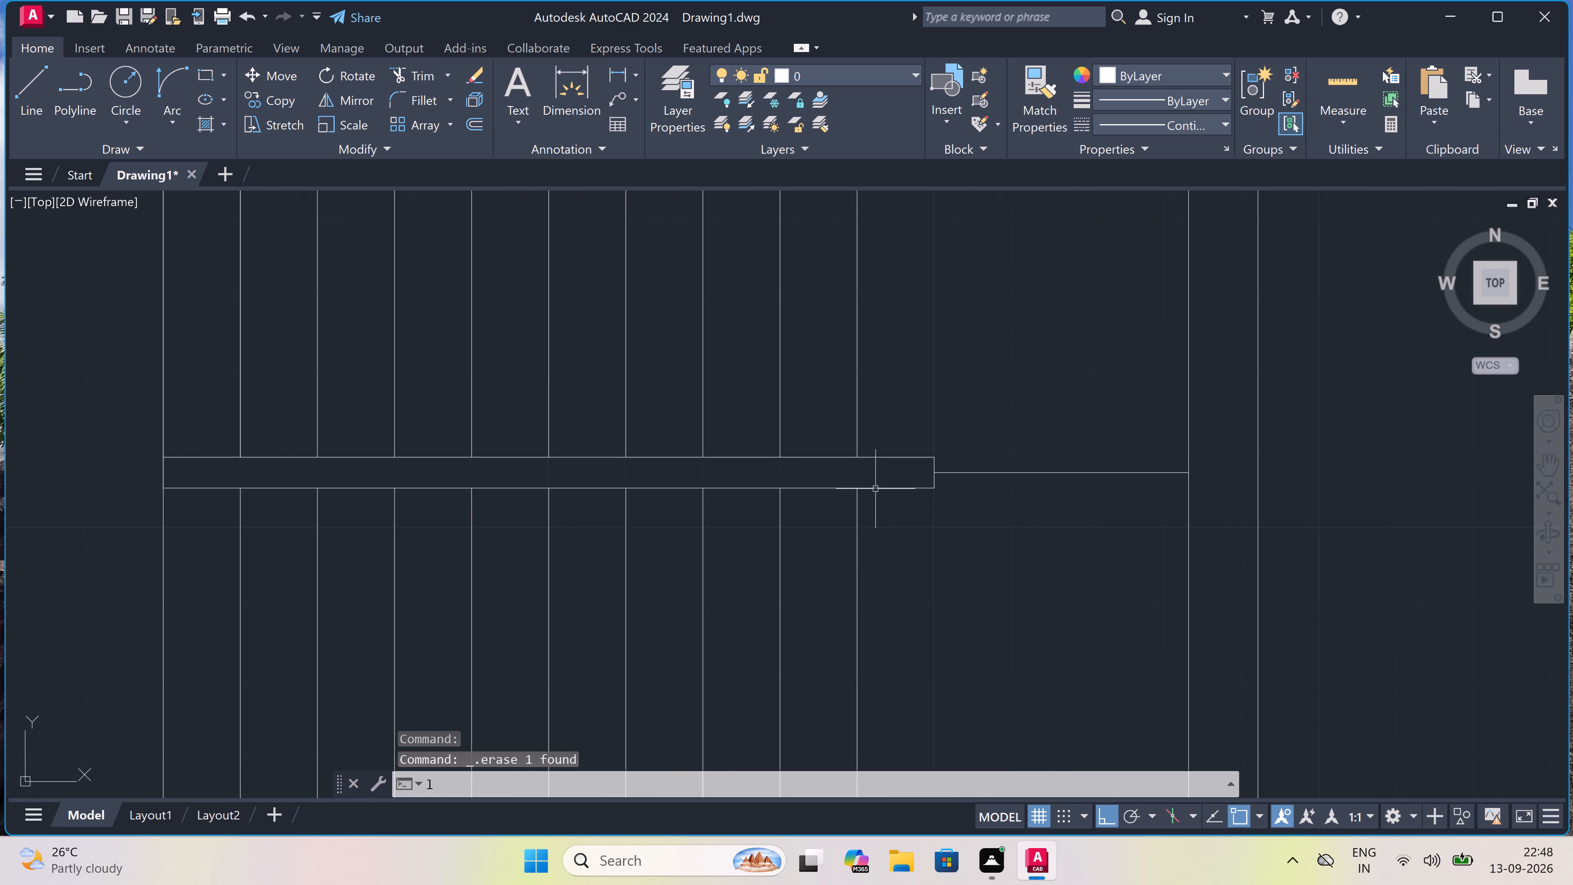
pyautogui.press('space')
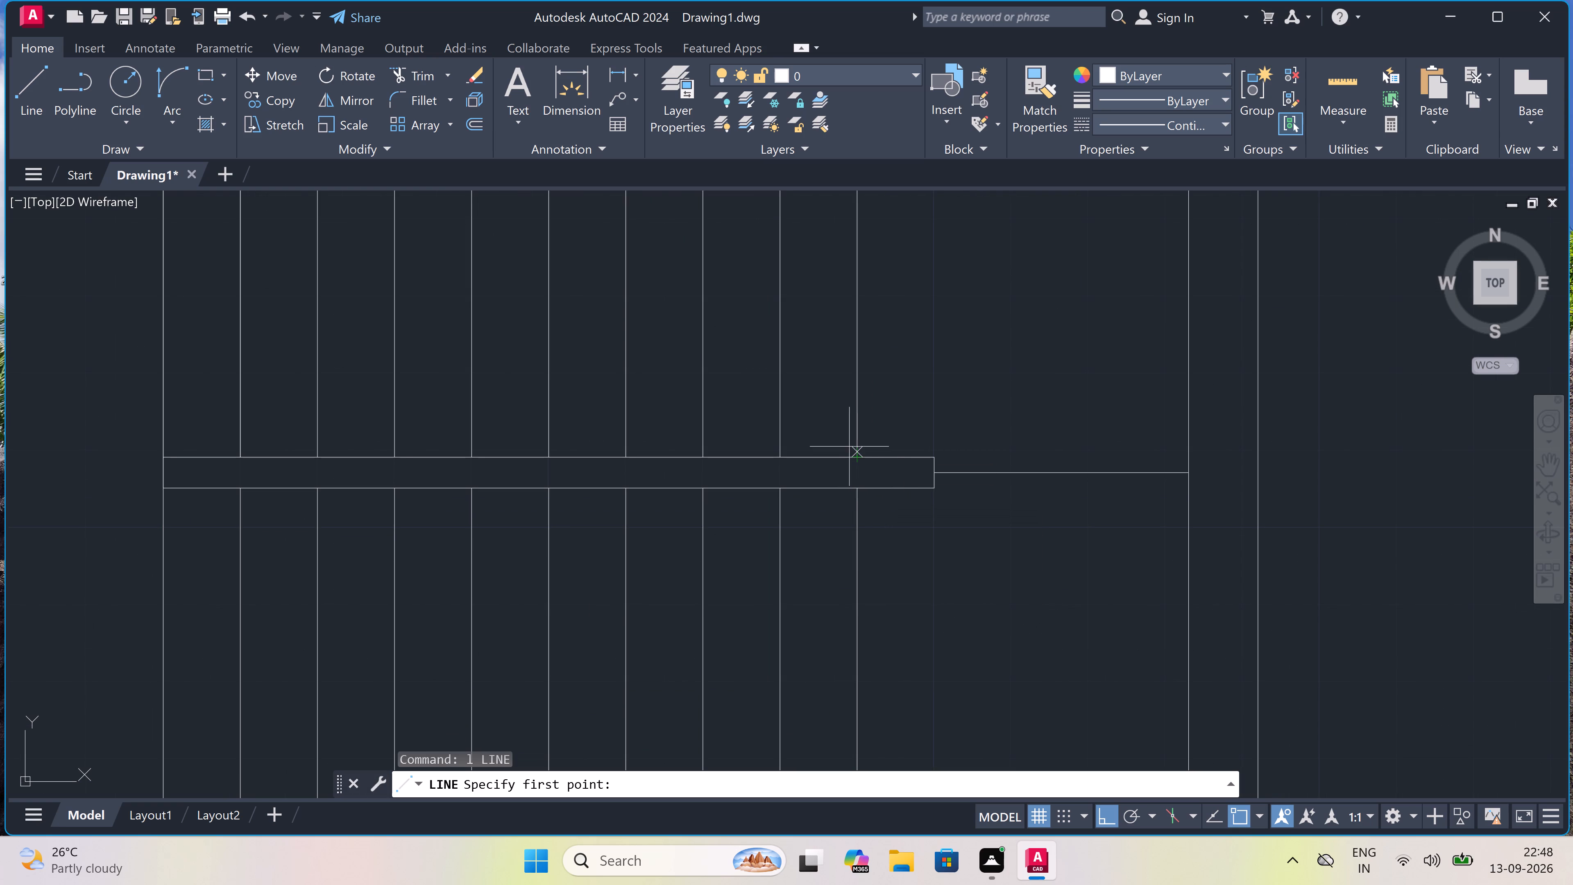
pyautogui.click(859, 453)
pyautogui.moveTo(859, 453); pyautogui.dragTo(859, 458)
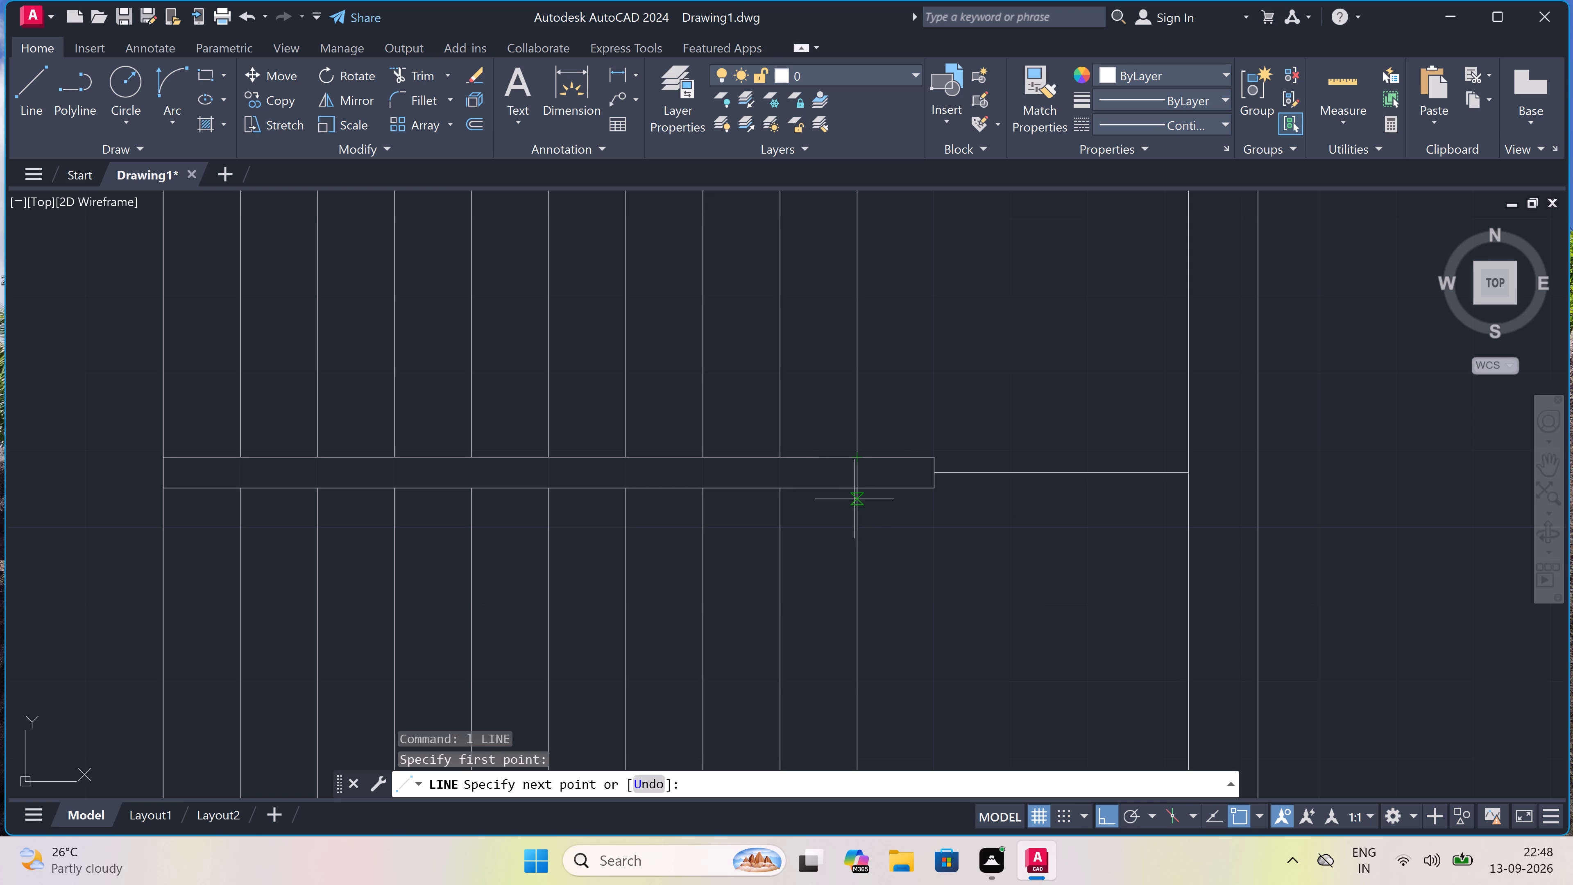
pyautogui.click(857, 494)
pyautogui.press('Escape')
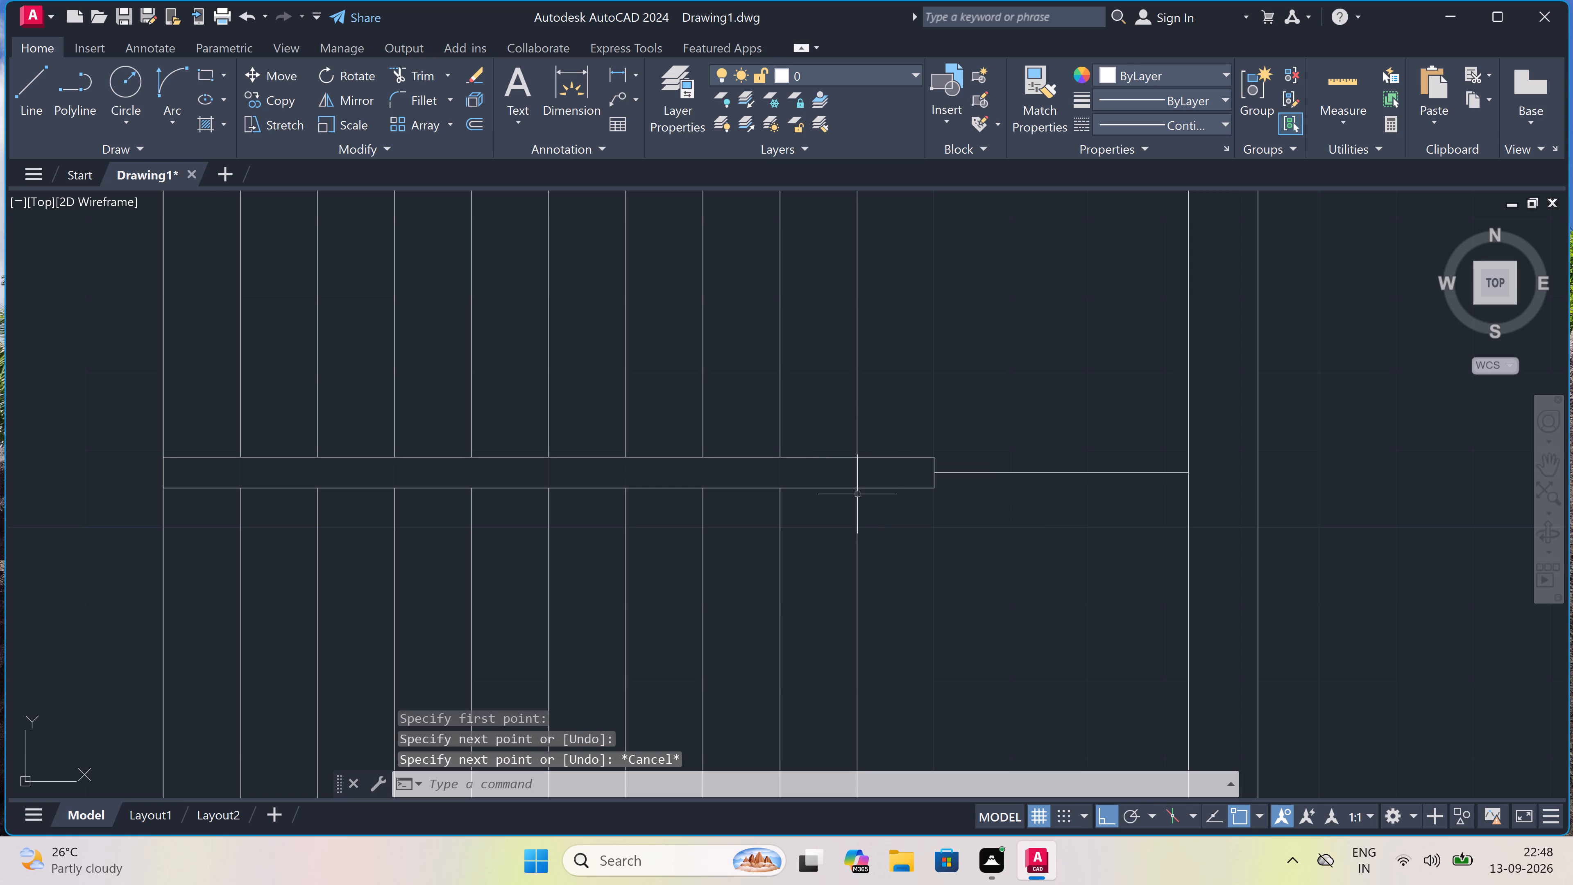
# Trim away the railing outline that projects past the last tread into the landing.
pyautogui.write('tr')
pyautogui.press('space')
pyautogui.moveTo(910, 519); pyautogui.dragTo(909, 513)
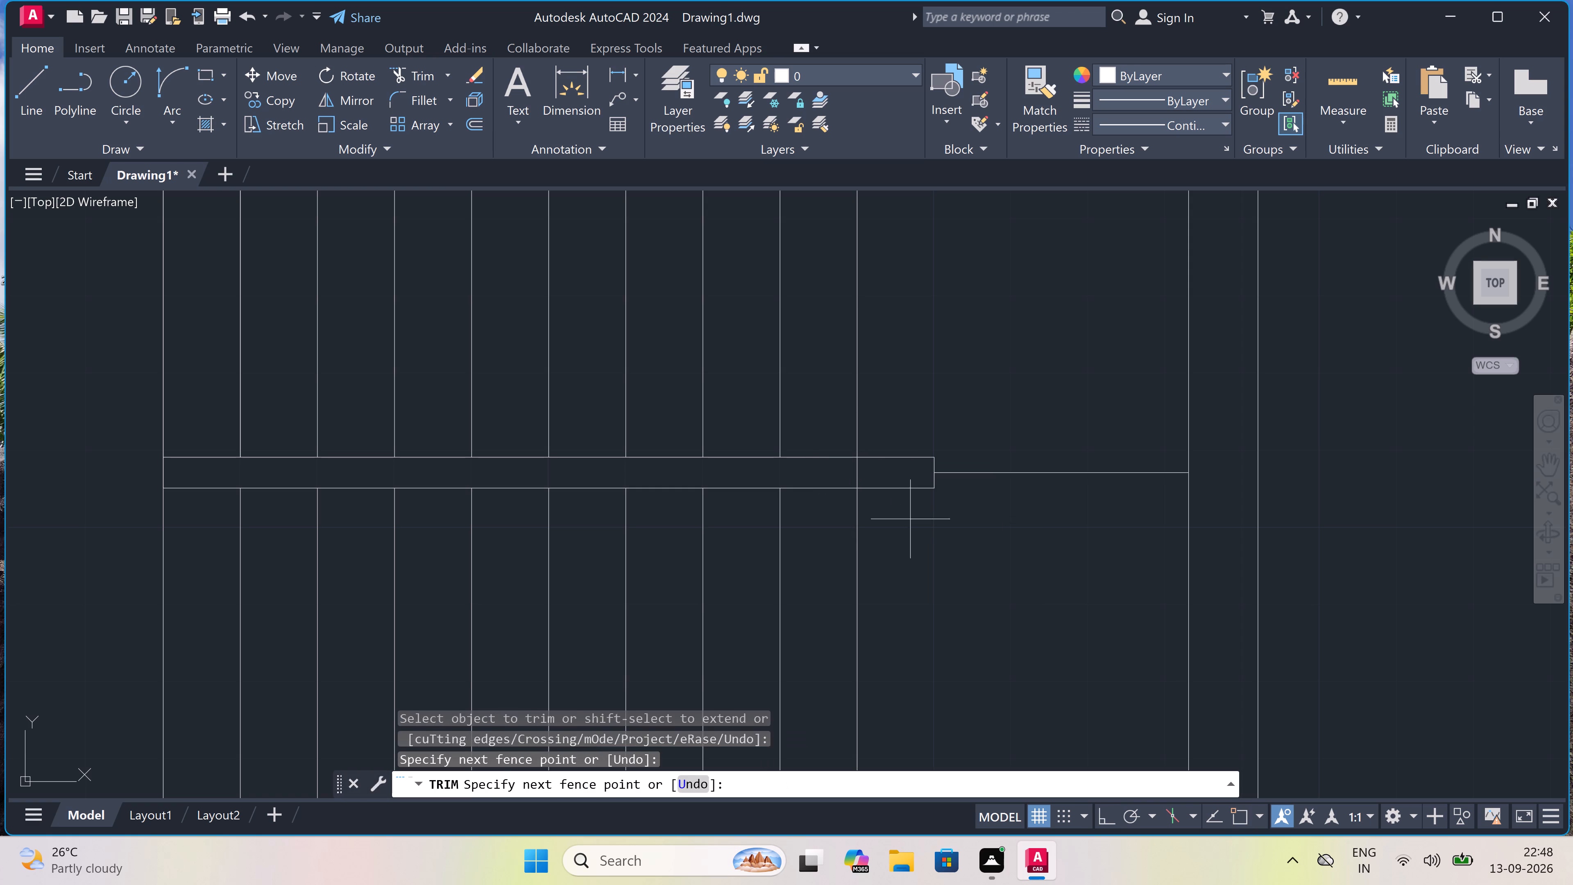
pyautogui.click(906, 421)
pyautogui.click(934, 480)
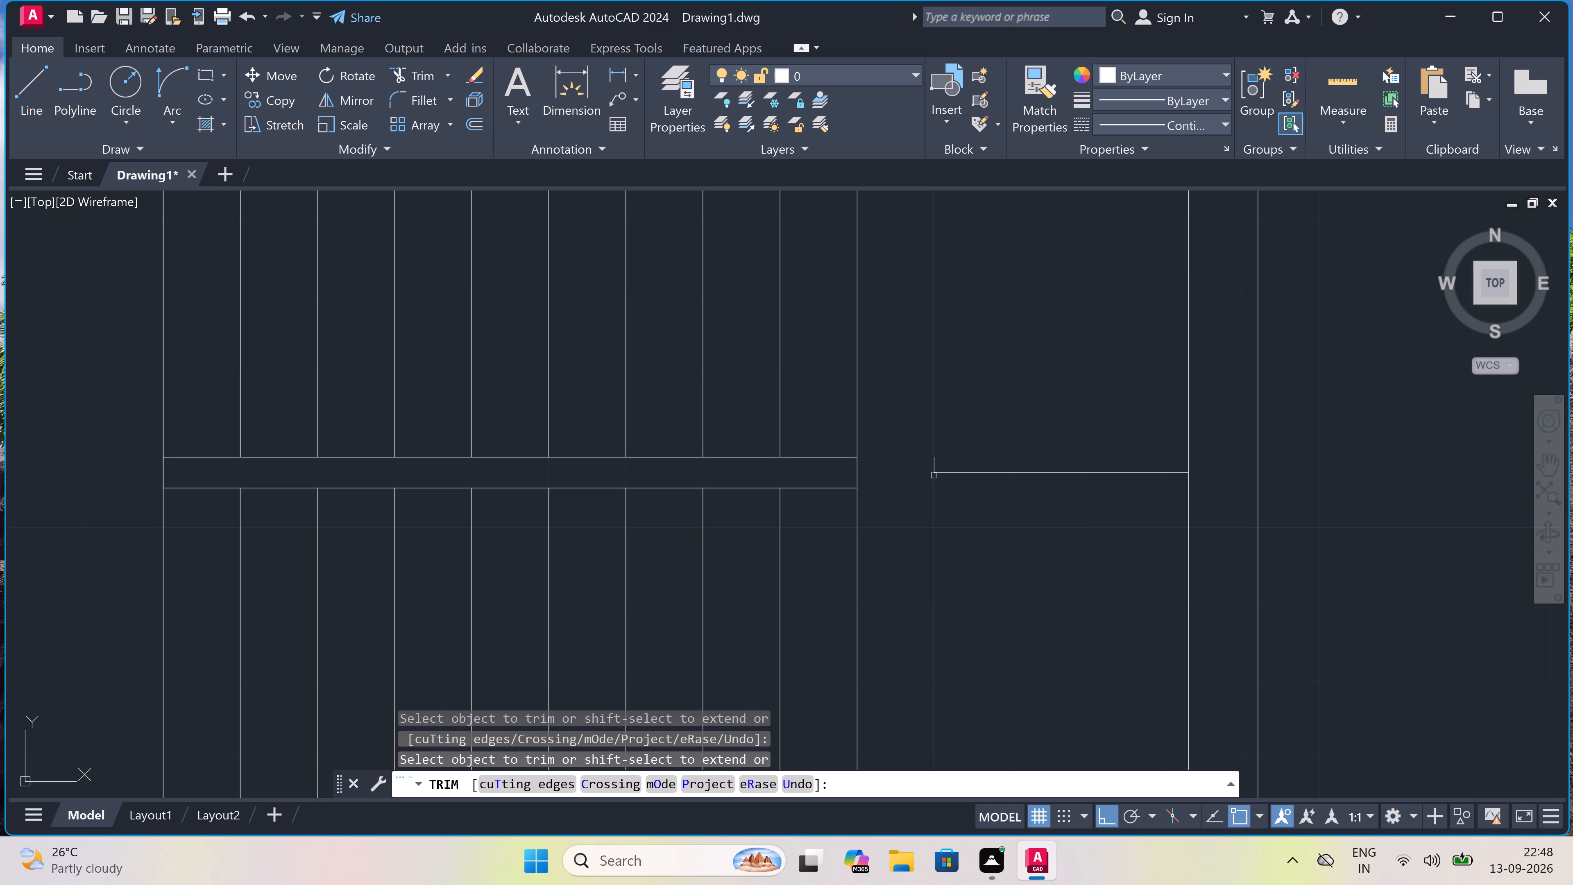
pyautogui.click(934, 464)
pyautogui.press('Escape')
# Draw a line continuing the landing's middle line back to the shortened railing's end.
pyautogui.press('l')
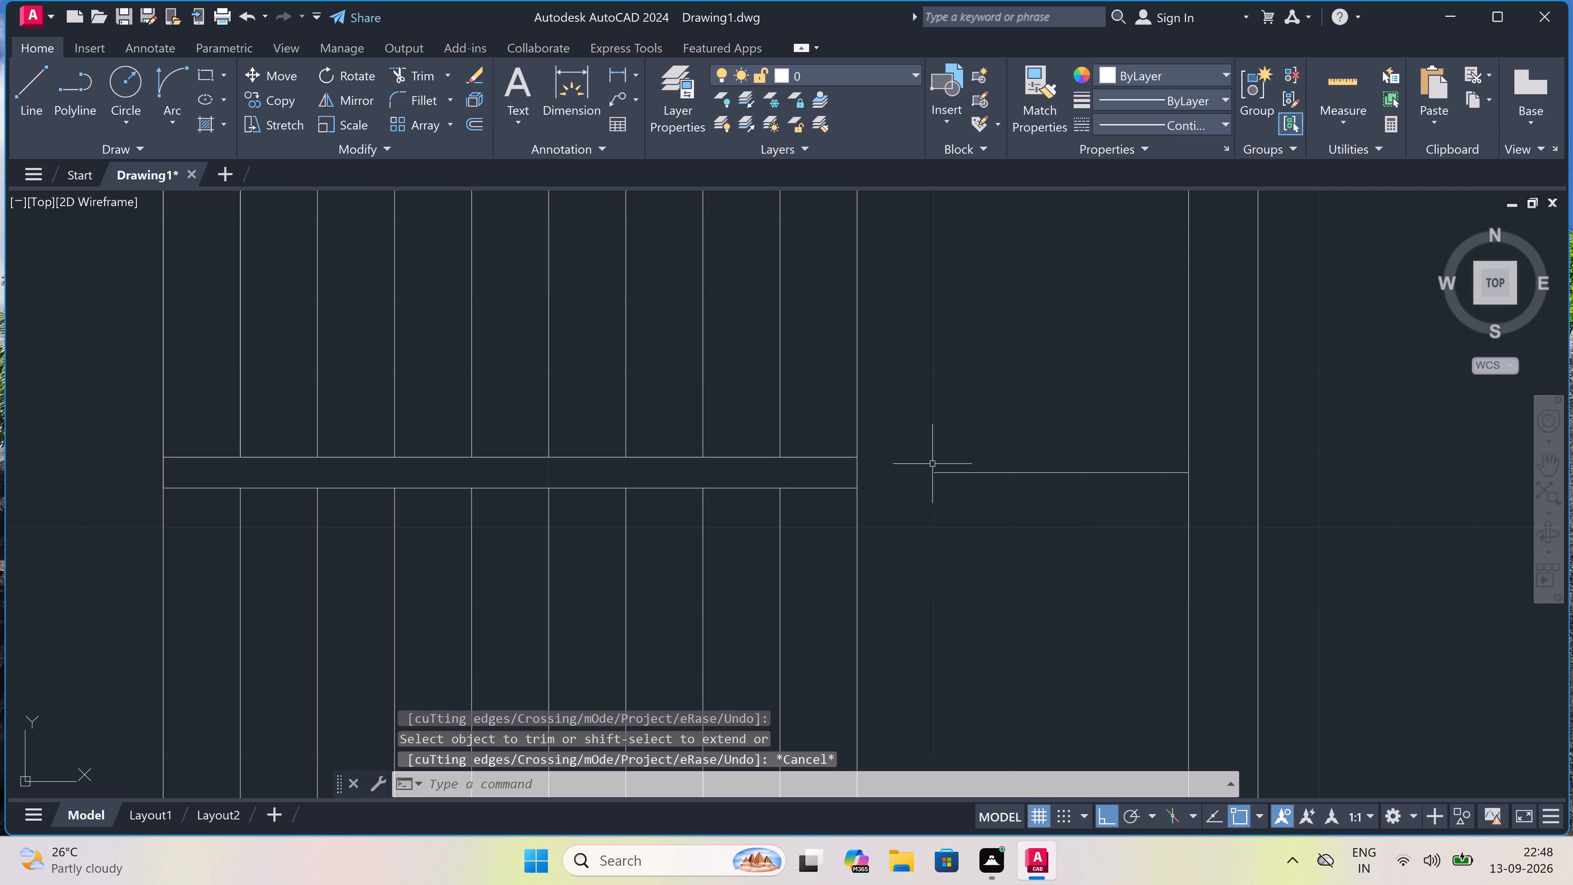
pyautogui.press('space')
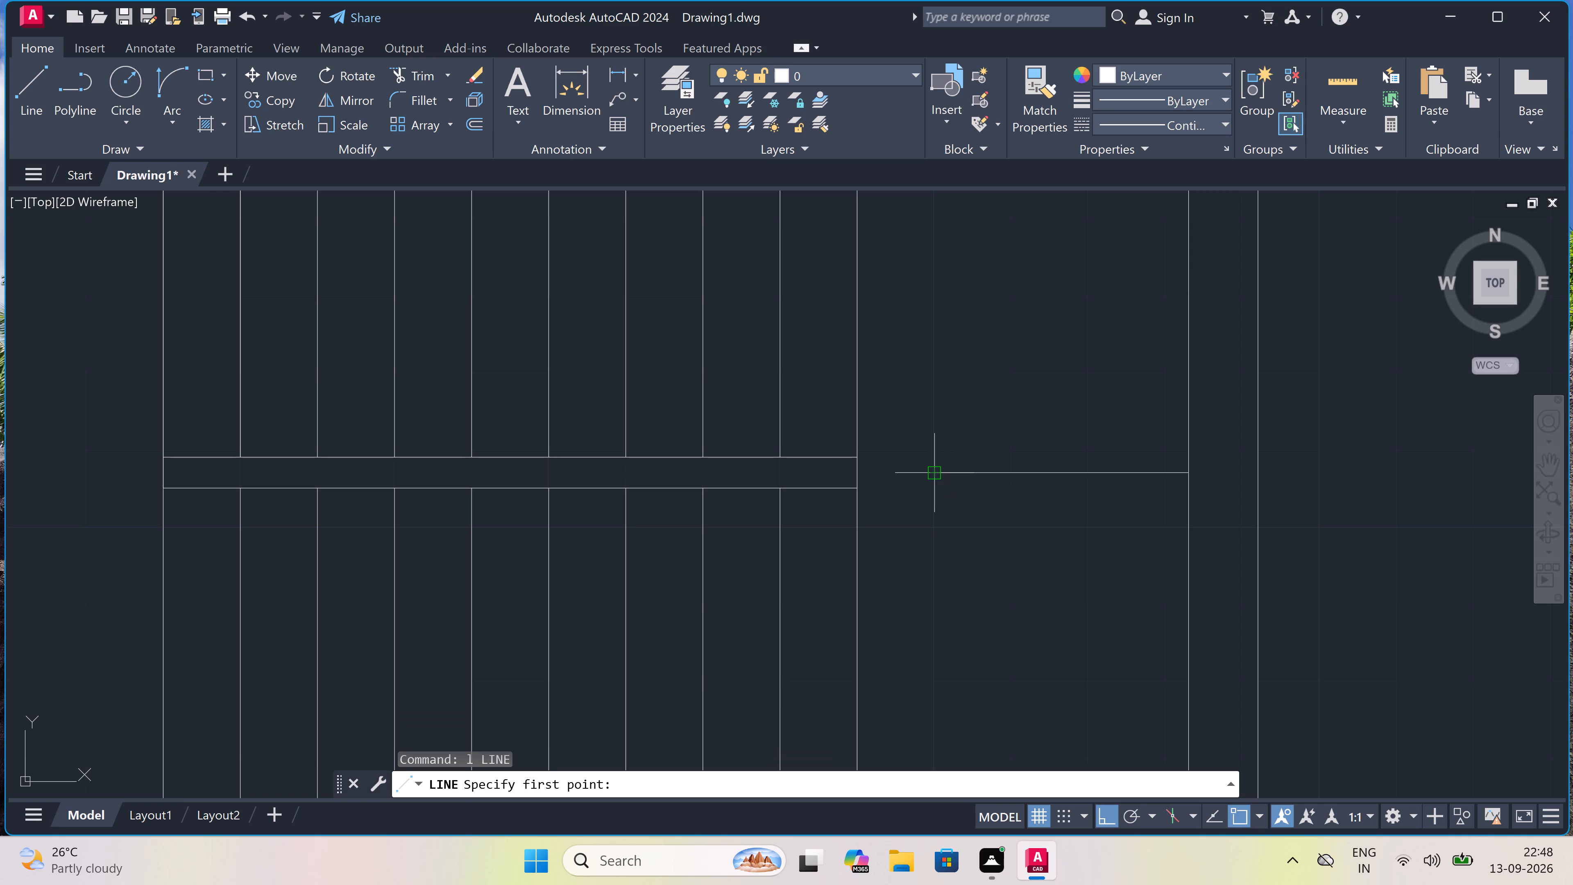
pyautogui.moveTo(935, 474); pyautogui.dragTo(927, 475)
pyautogui.click(850, 470)
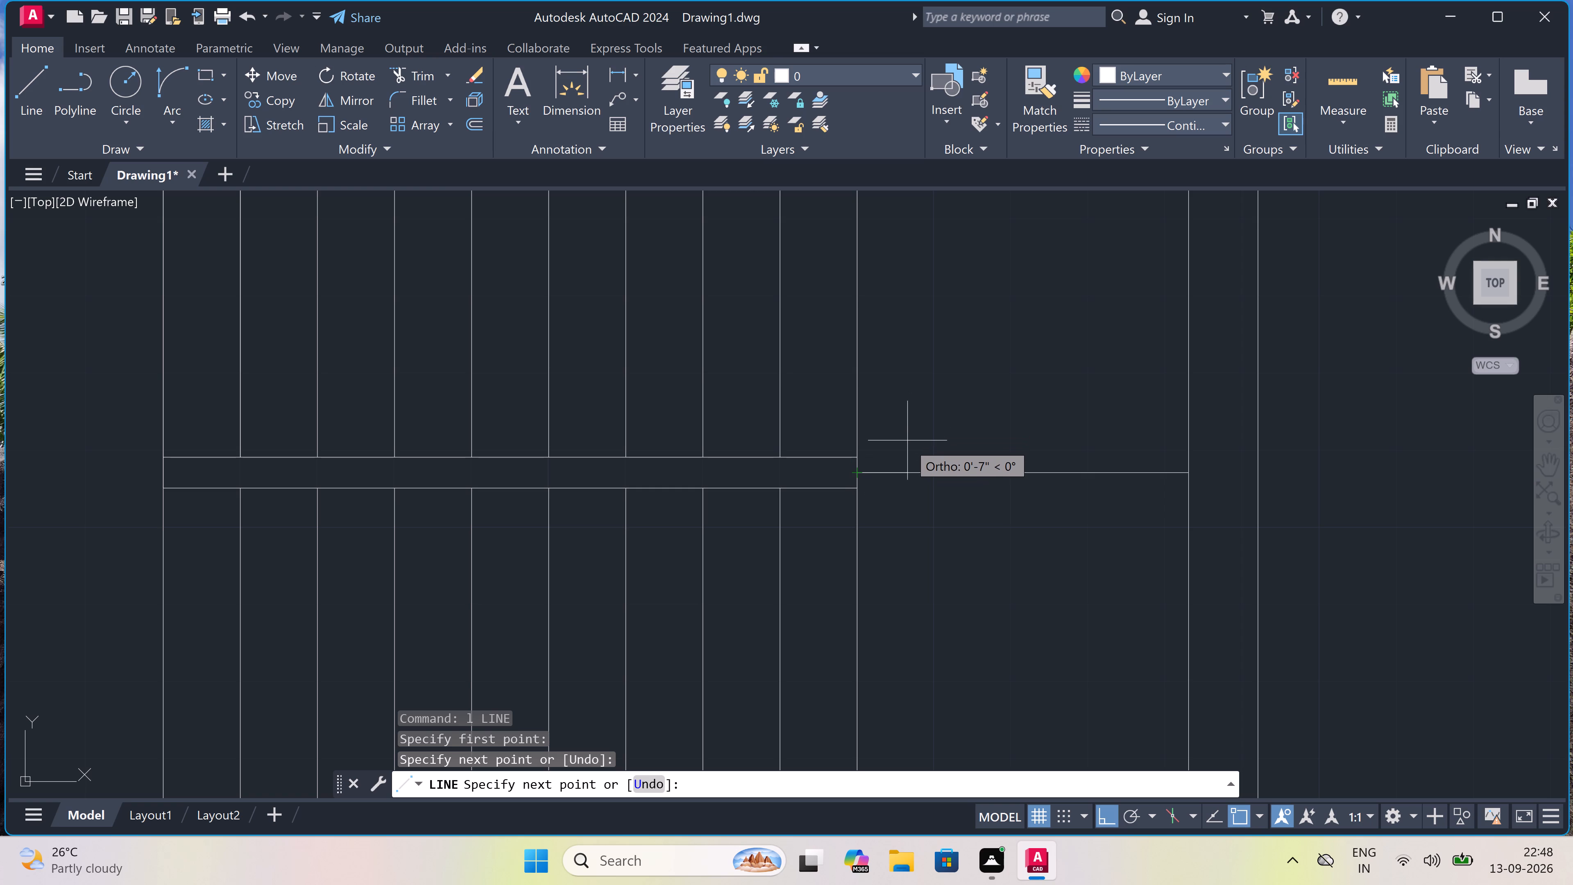
# With Ortho off, draw diagonal winder lines from the railing's end to the landing's upper and lower outer corners.
pyautogui.press('F8')
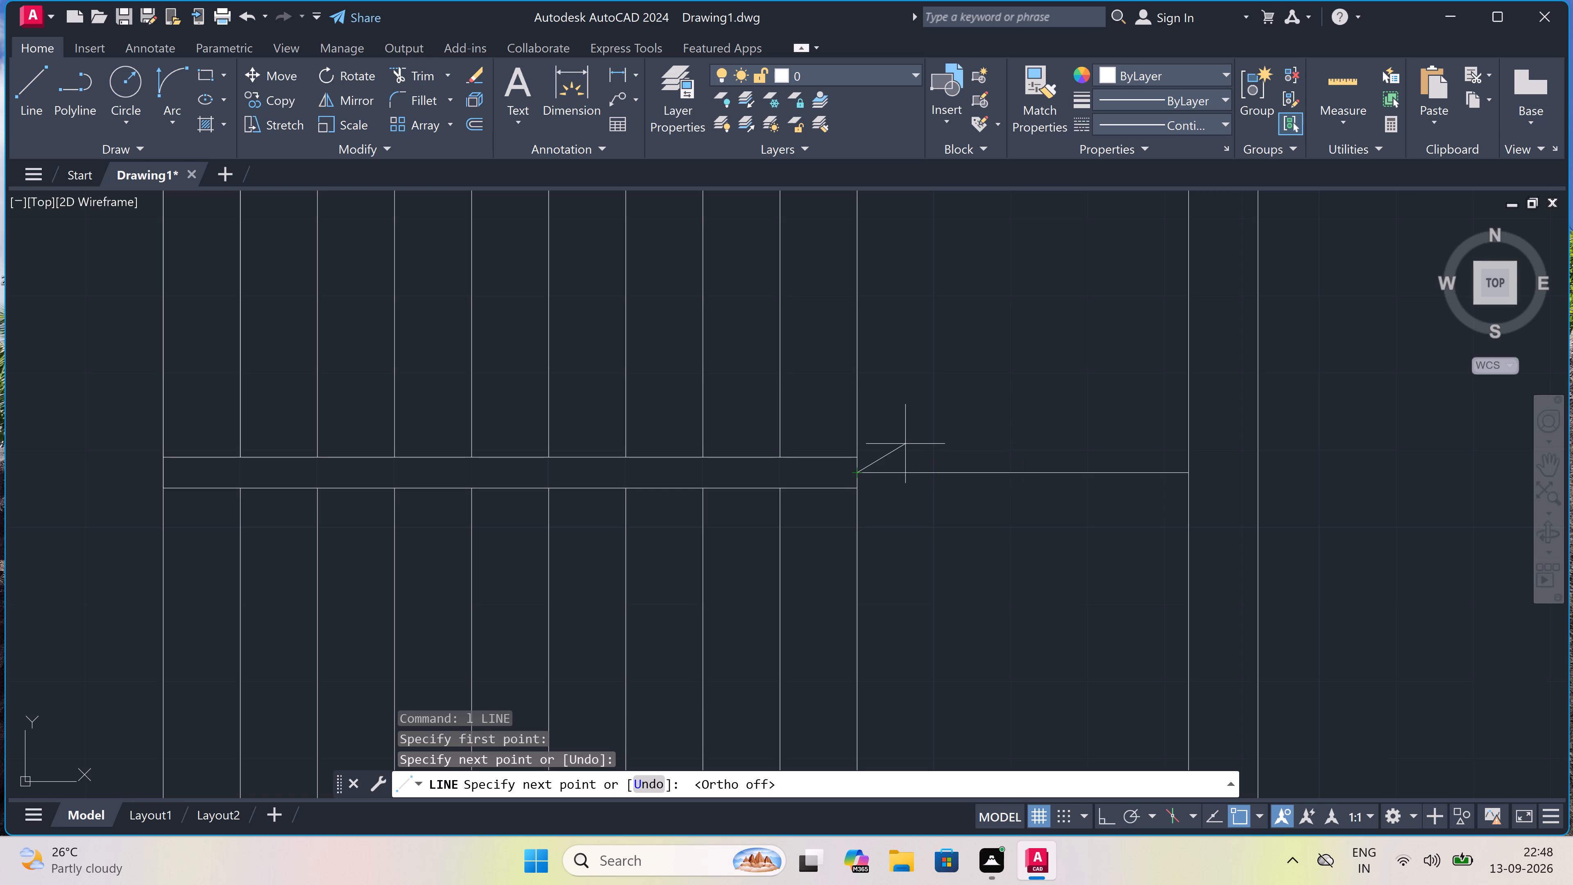
pyautogui.scroll(-2, 906, 444)
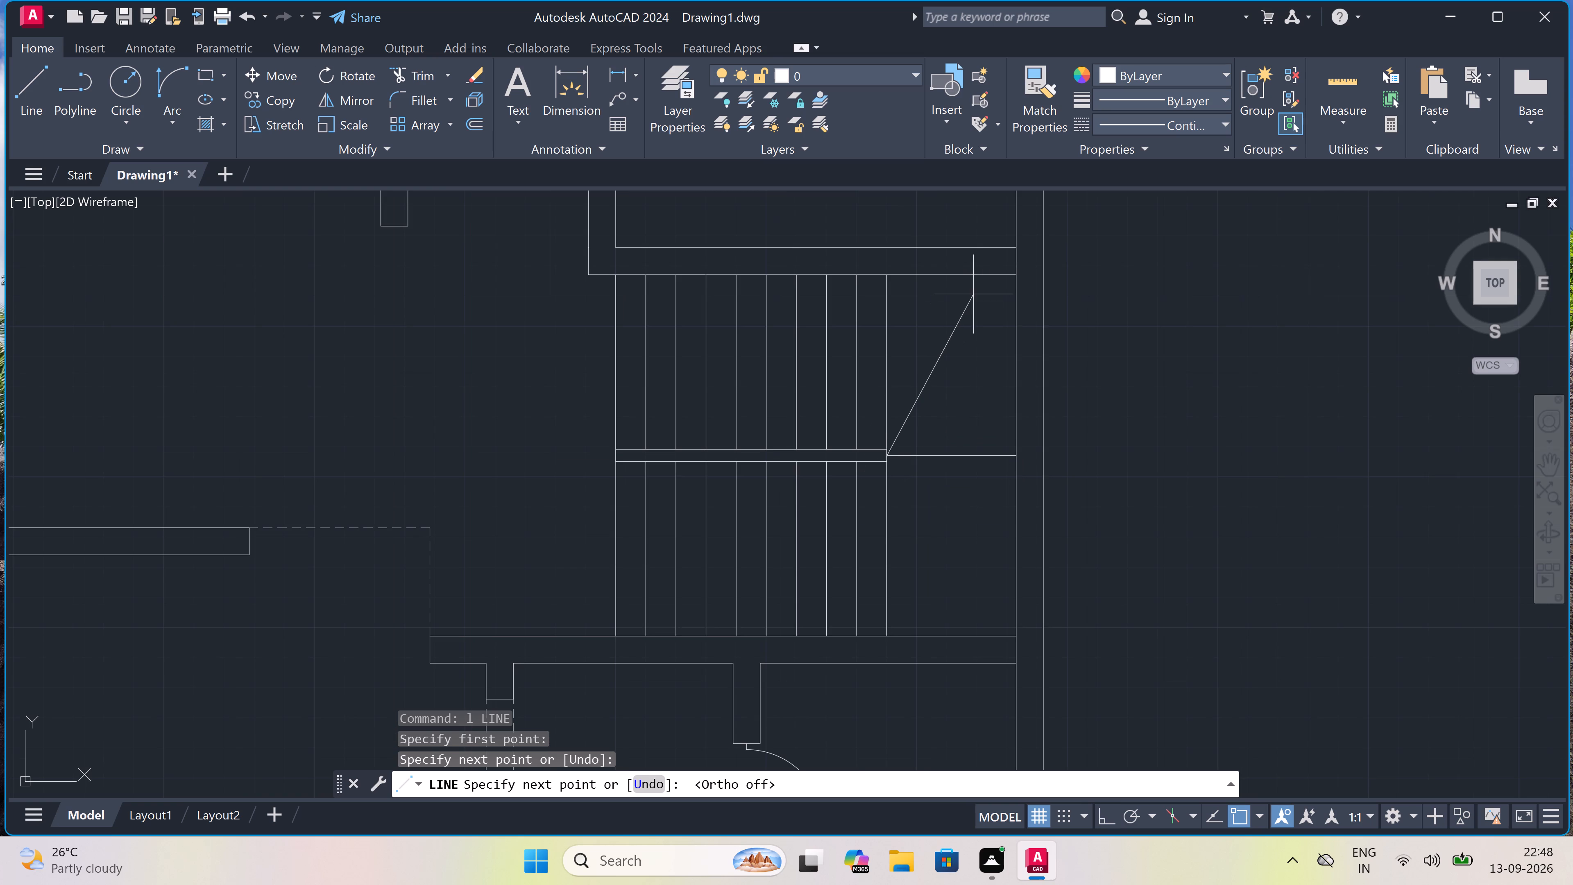
pyautogui.click(1018, 277)
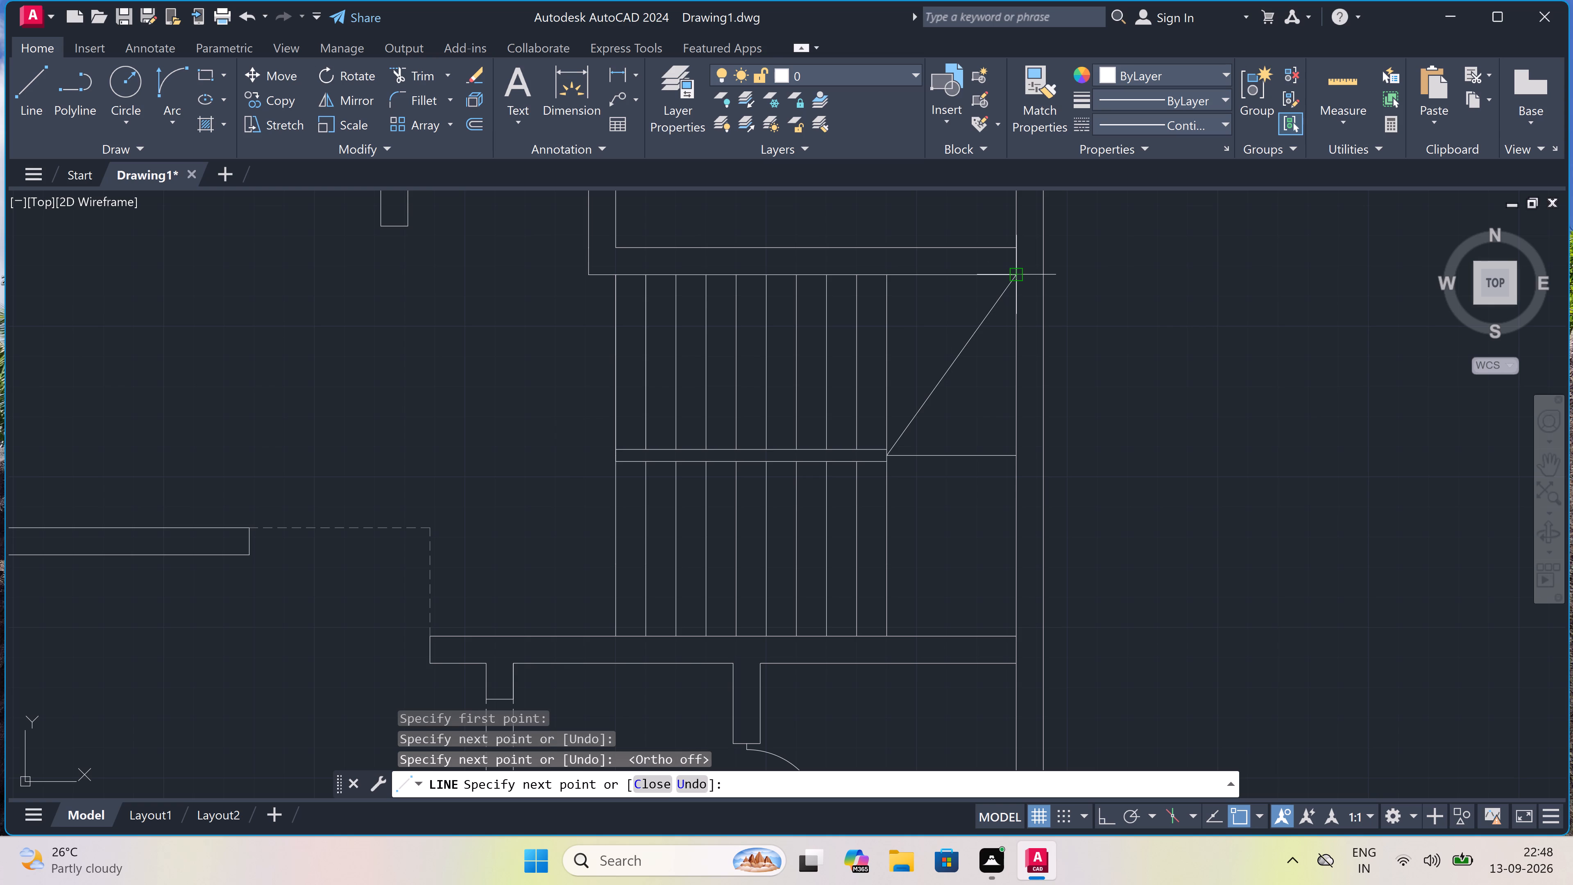
pyautogui.press('Escape')
pyautogui.press('space')
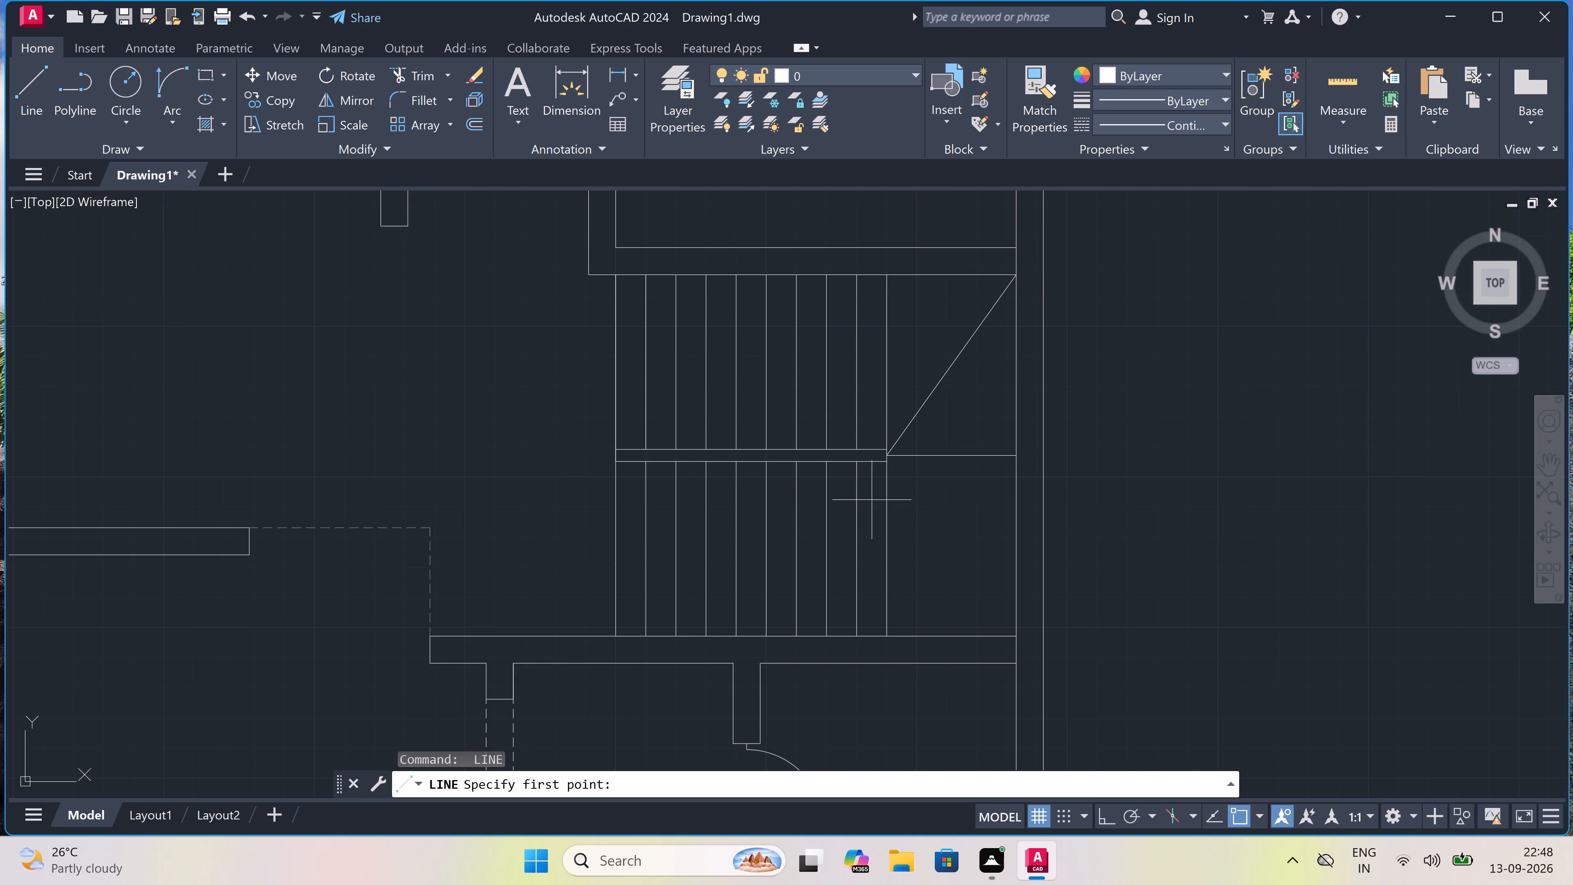
pyautogui.moveTo(891, 454); pyautogui.dragTo(899, 465)
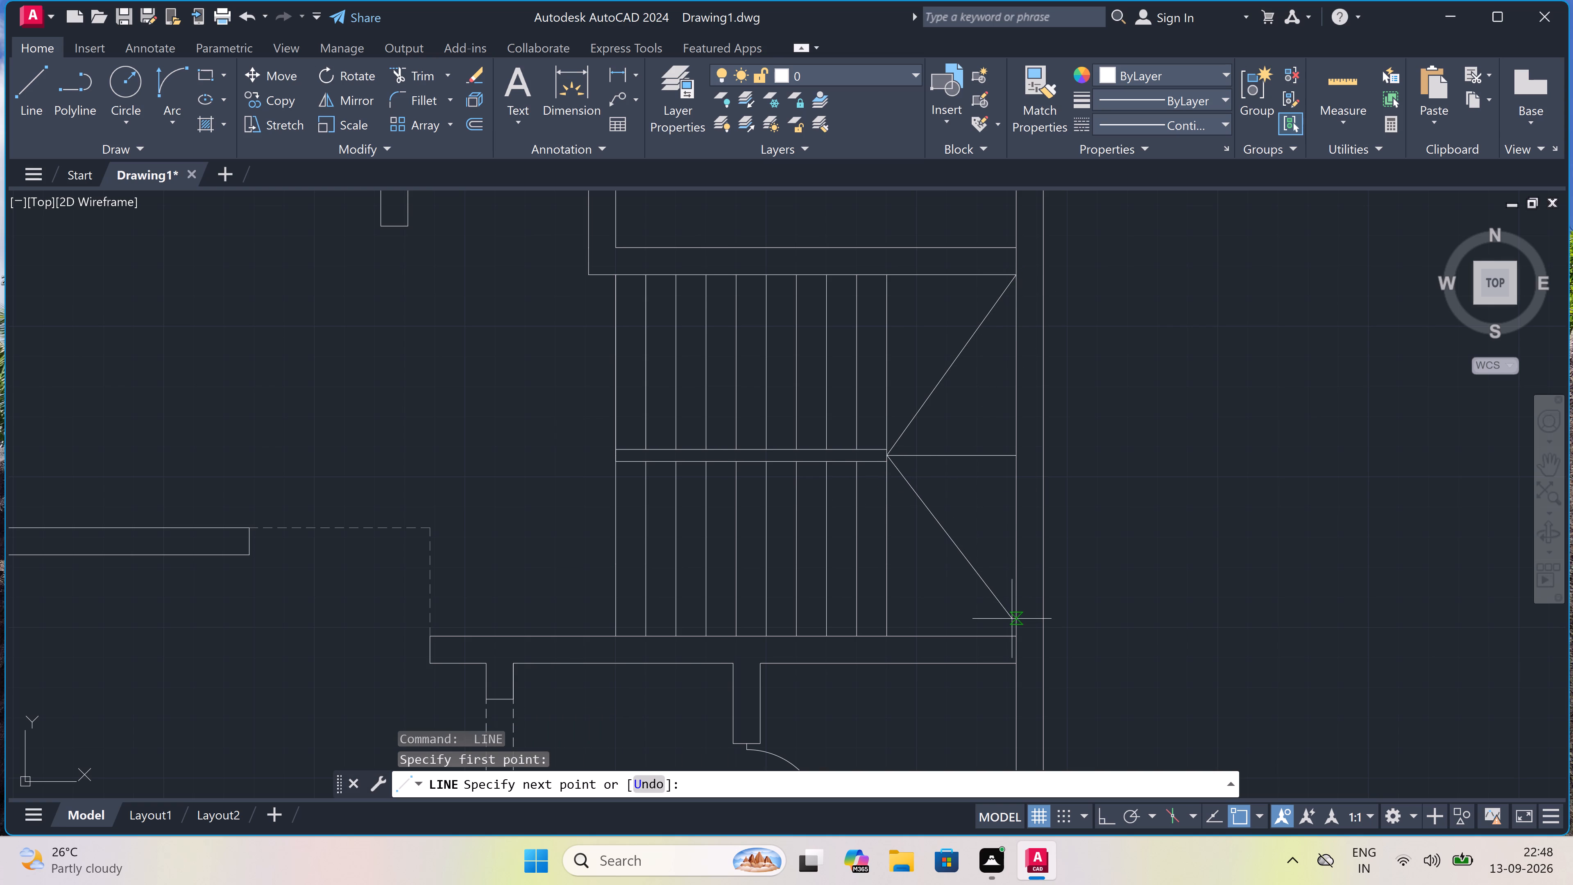
pyautogui.click(1012, 633)
pyautogui.press('Escape')
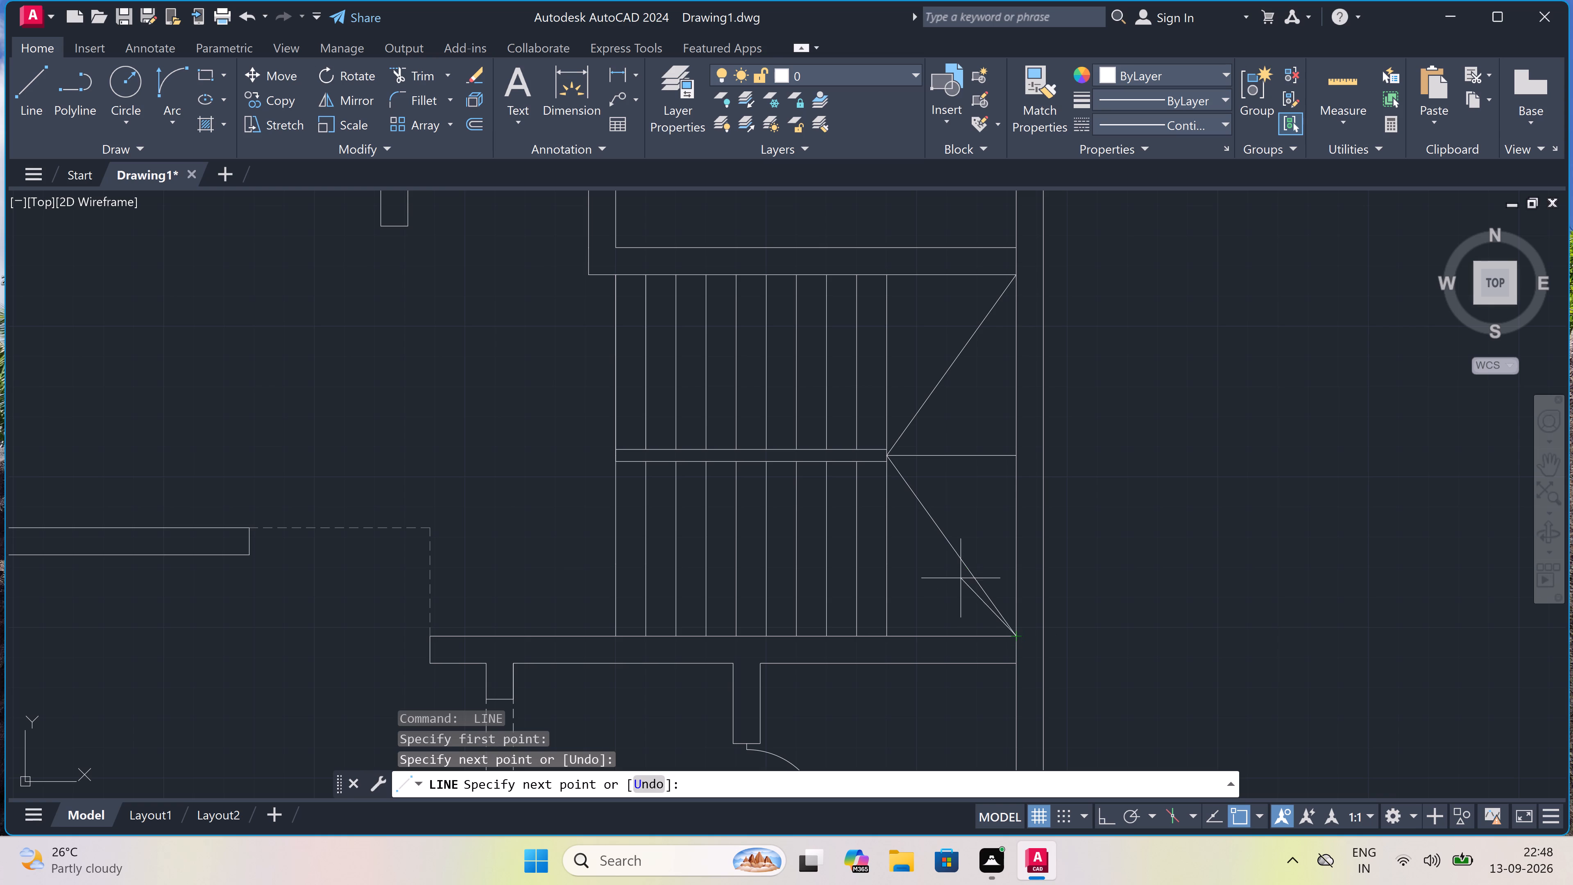
# Inspect the whole floor plan and the open area between the partition walls beside the staircase.
pyautogui.scroll(-5, 857, 437)
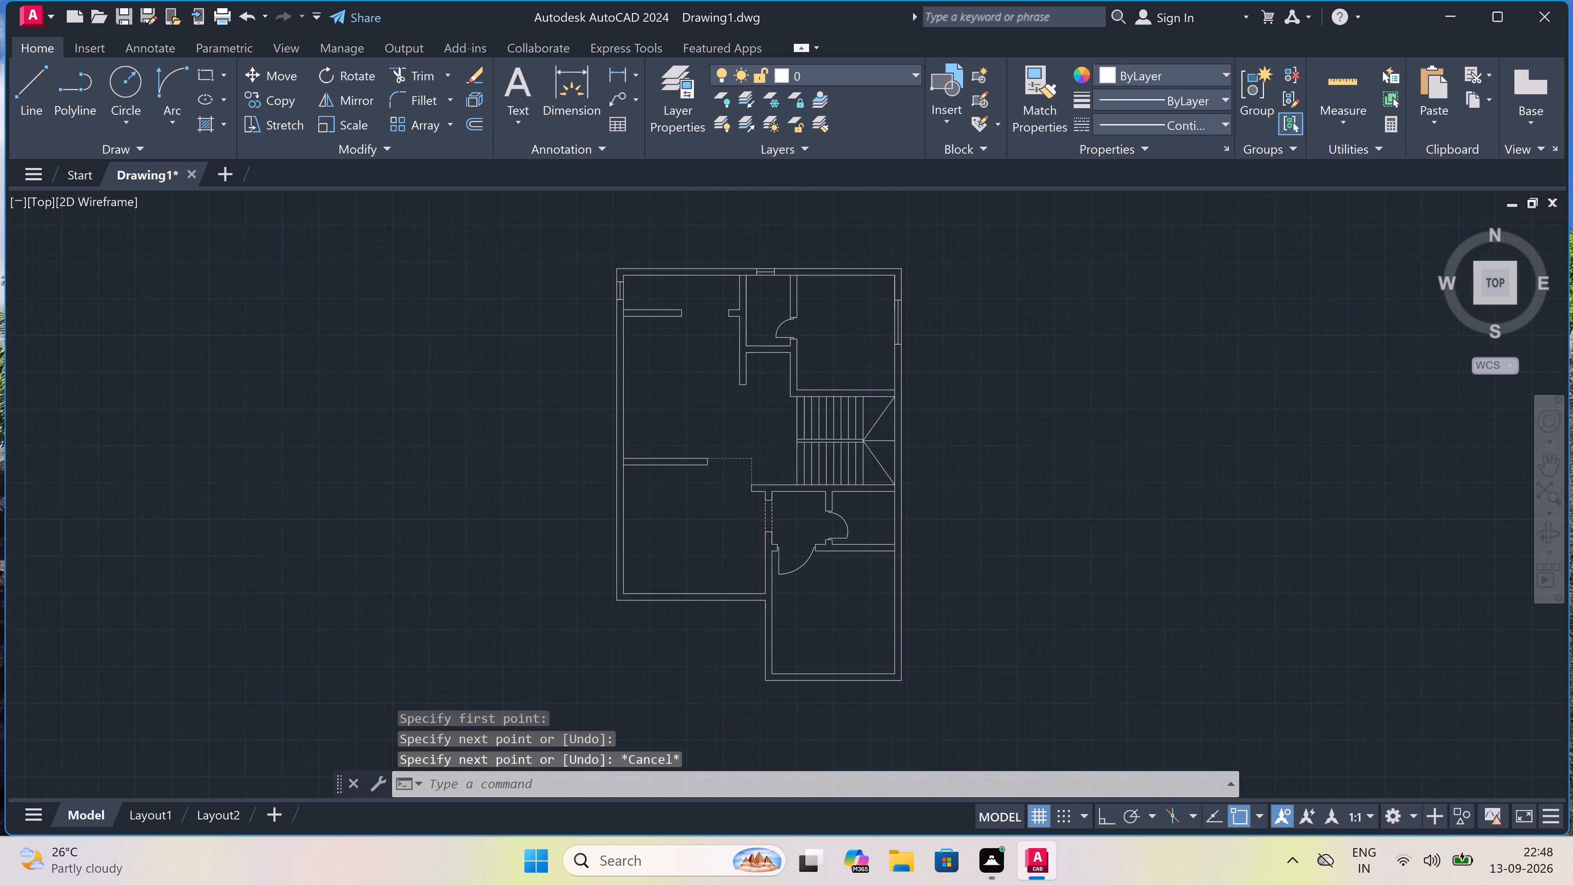
pyautogui.scroll(4, 762, 363)
pyautogui.scroll(-1, 778, 372)
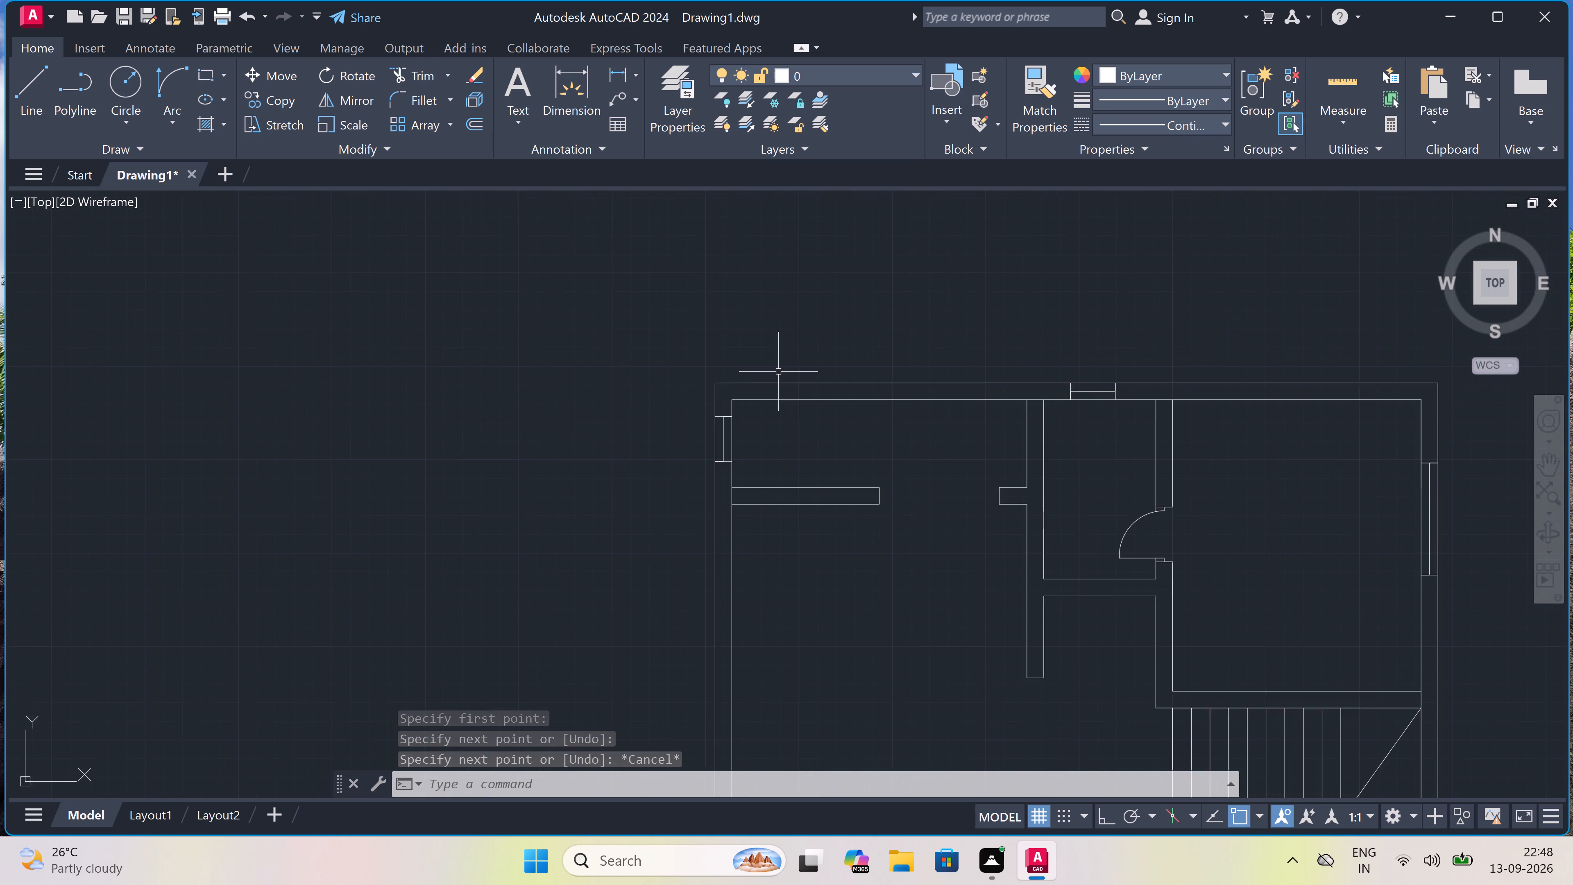
pyautogui.scroll(-2, 778, 373)
pyautogui.scroll(2, 760, 446)
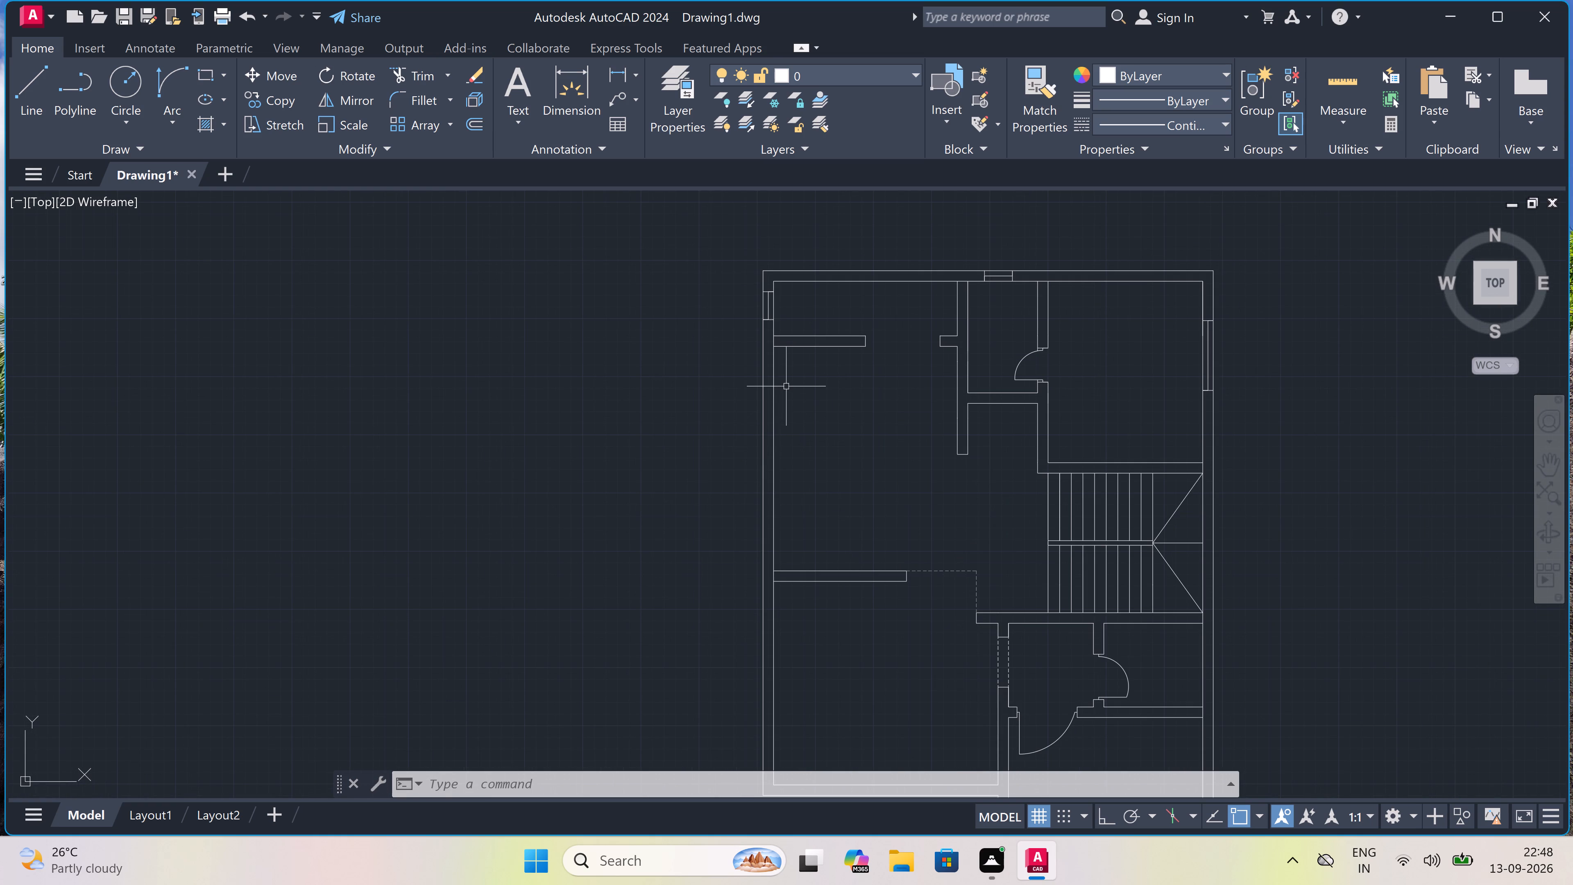
pyautogui.scroll(-1, 798, 373)
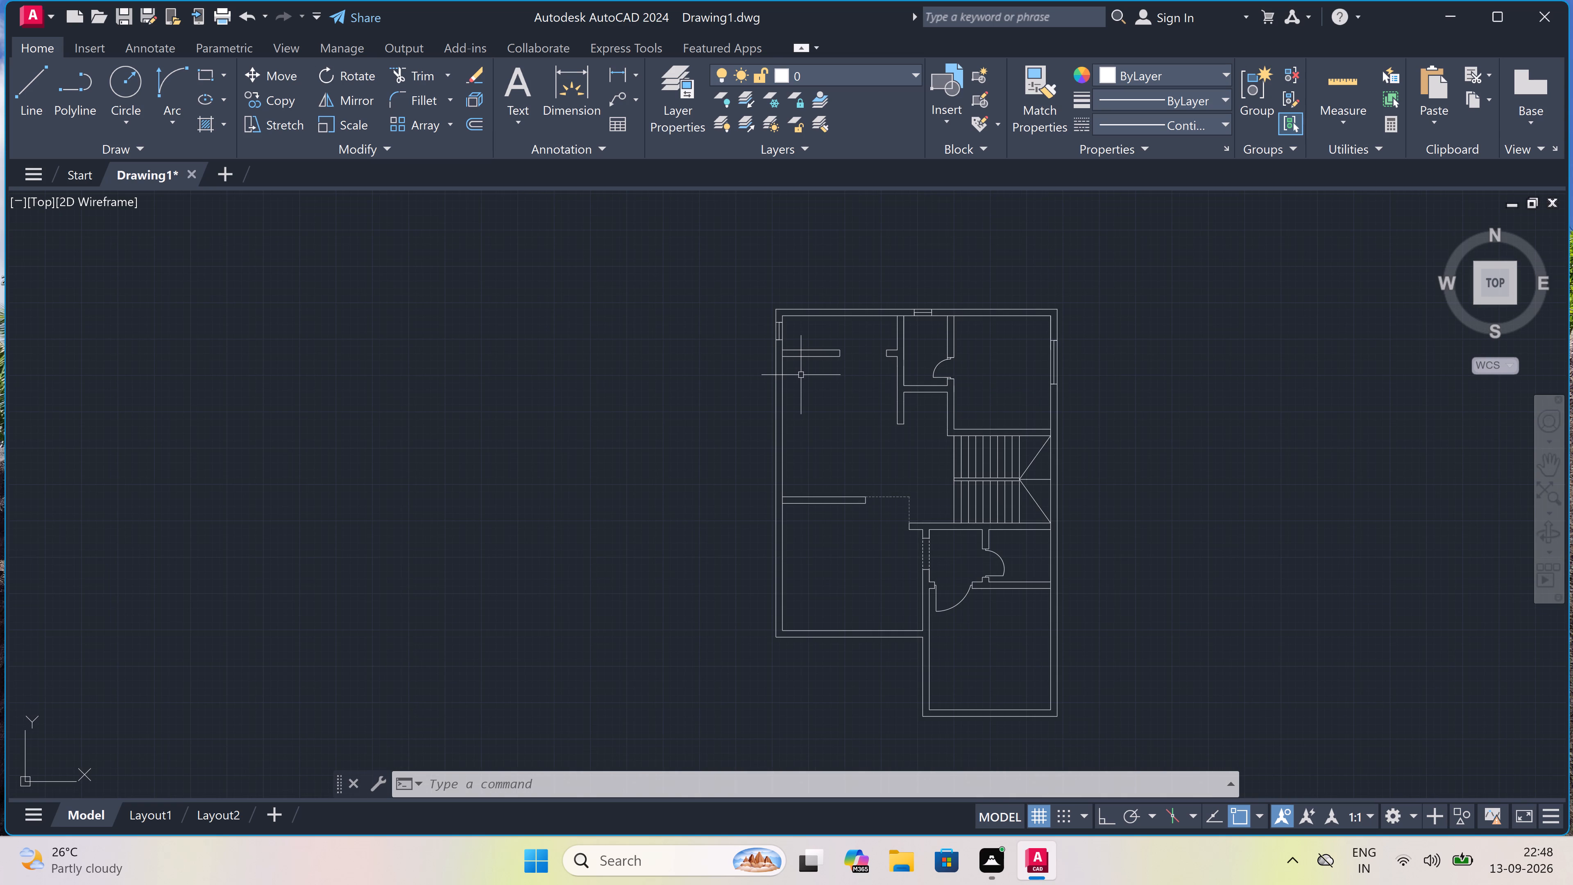
pyautogui.scroll(2, 824, 401)
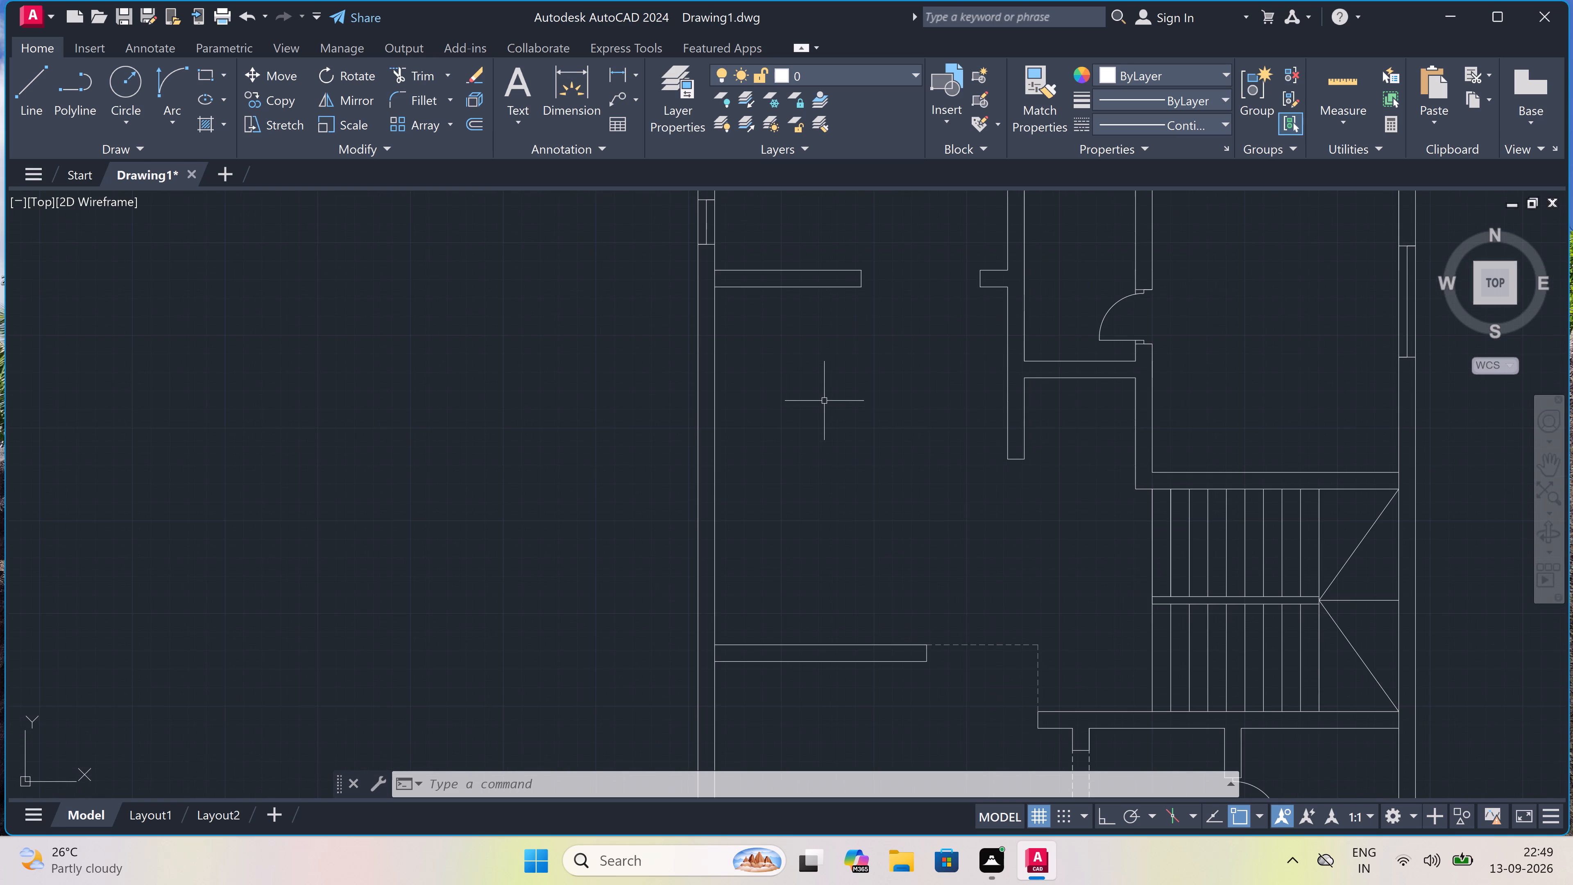
# With Ortho on, draw a stepped counter outline from the upper partition, about 2'-4" down, towards the west wall and down to the lower partition.
pyautogui.write('l')
pyautogui.press('space')
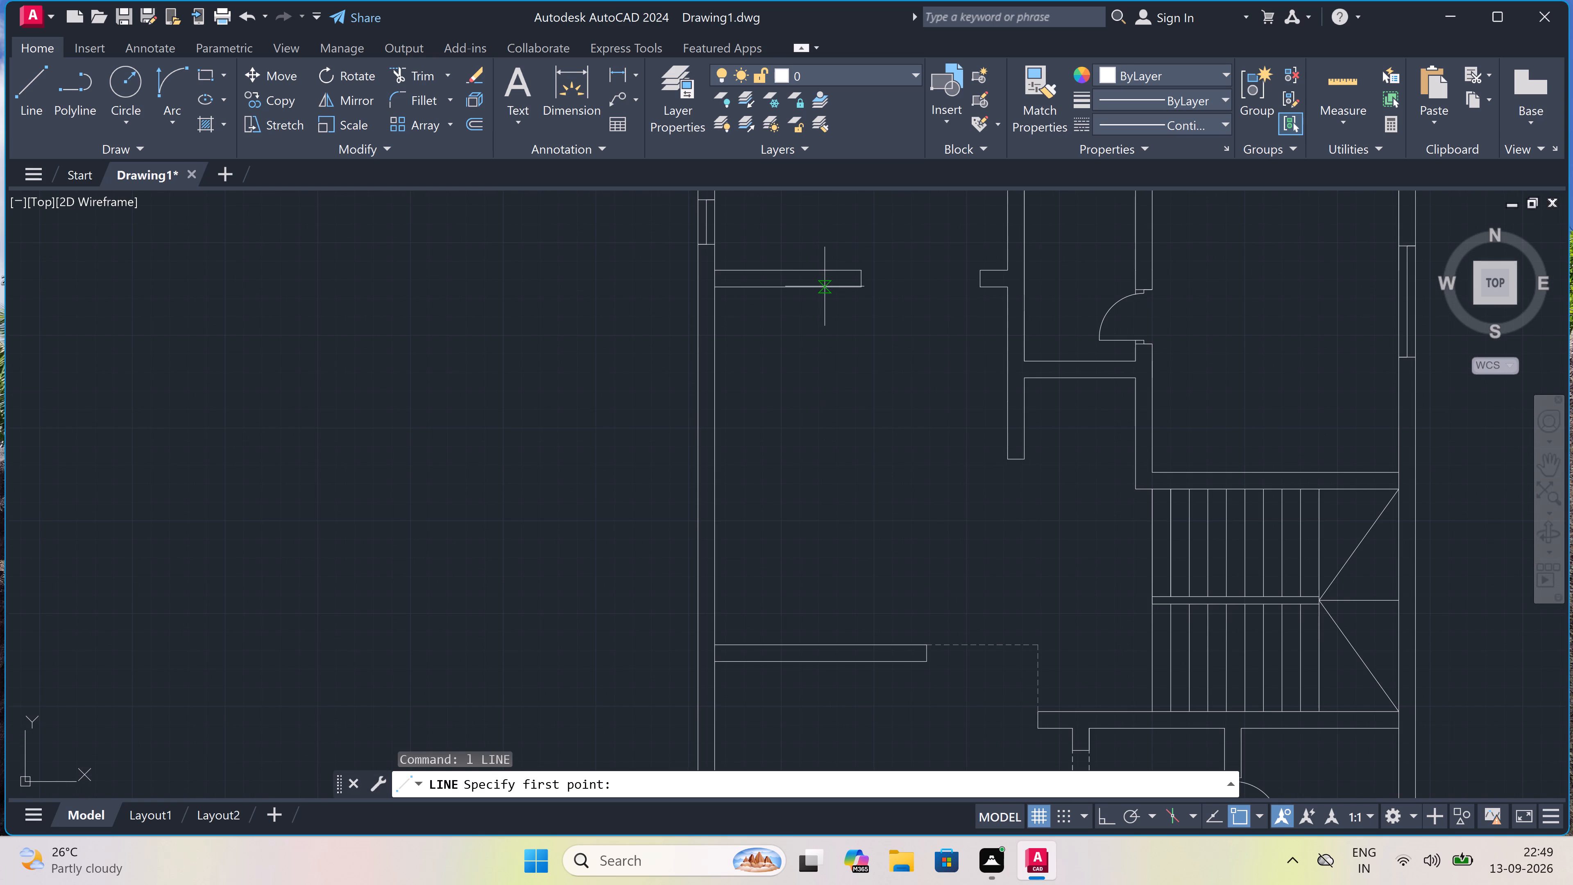
pyautogui.moveTo(825, 286); pyautogui.dragTo(830, 303)
pyautogui.press('F8')
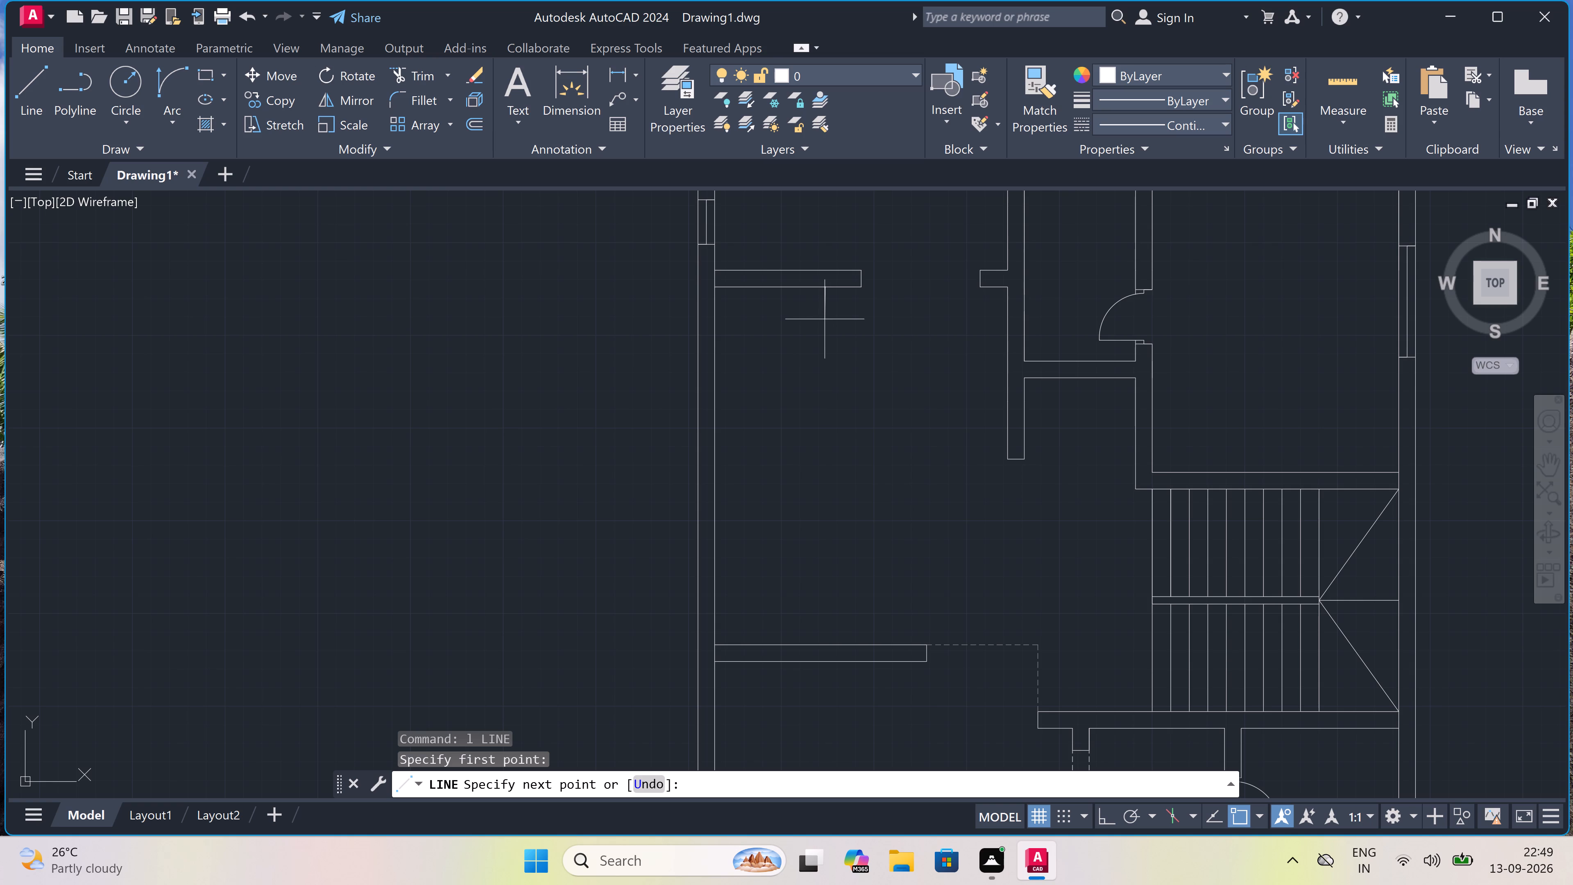
pyautogui.click(825, 340)
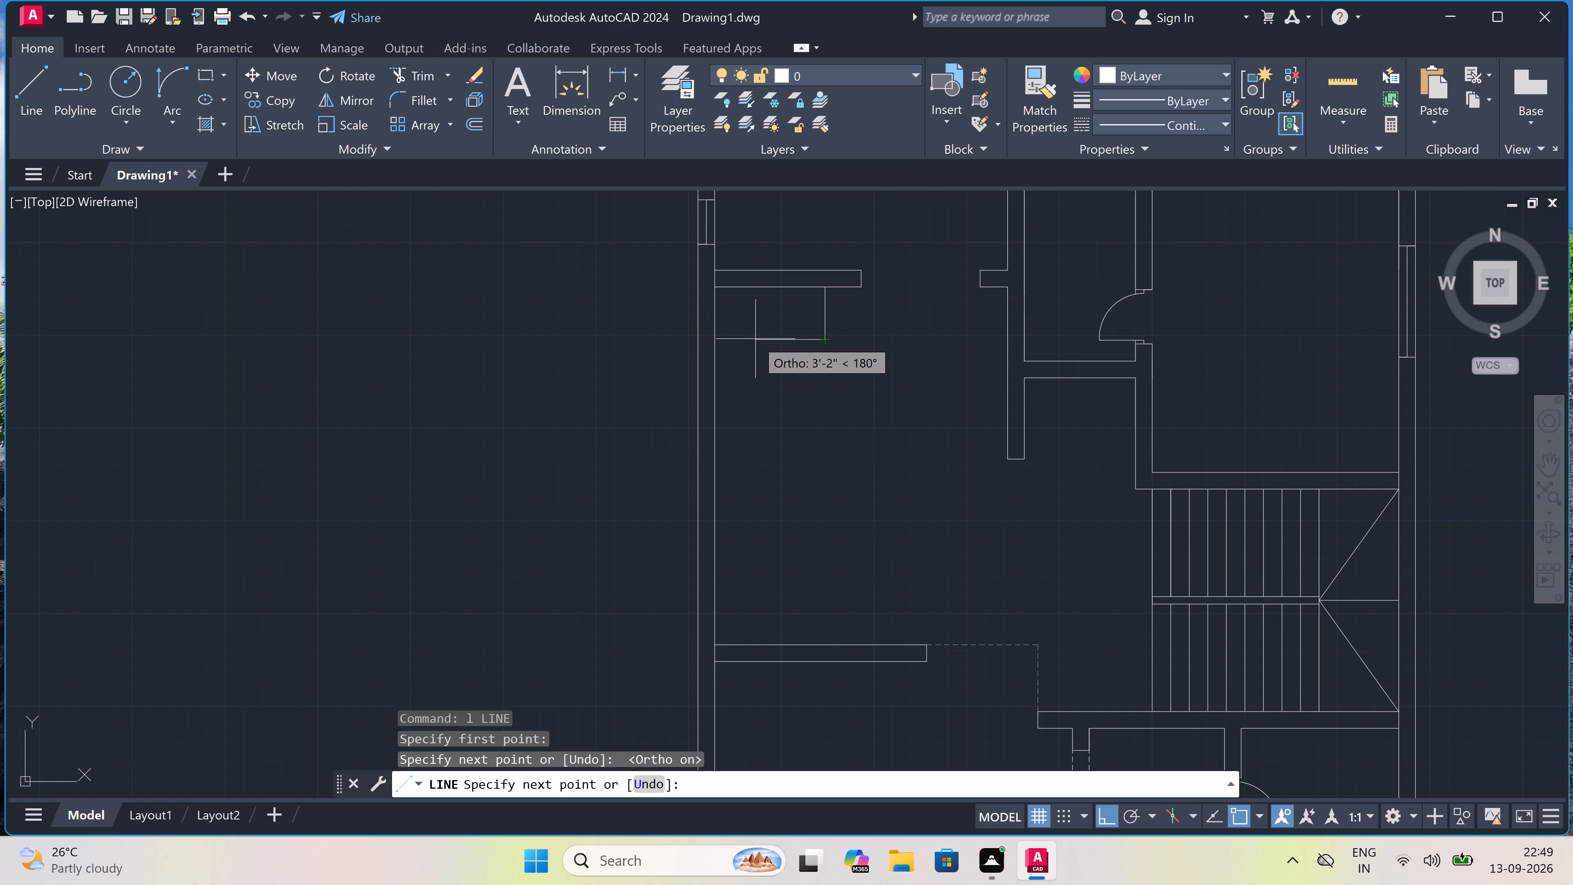
pyautogui.click(764, 339)
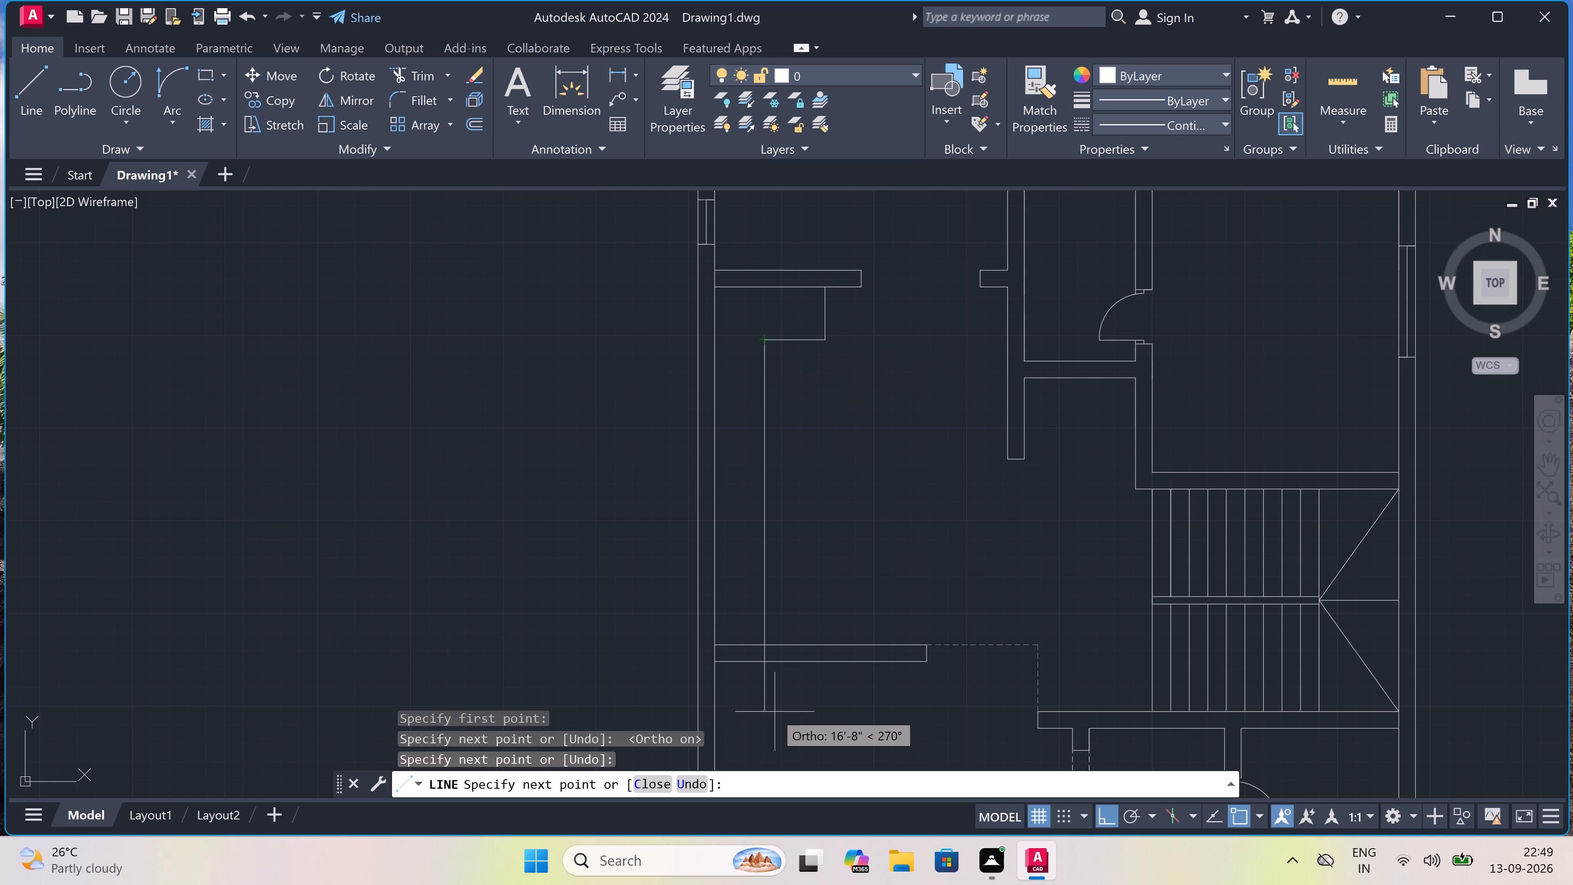
pyautogui.click(764, 648)
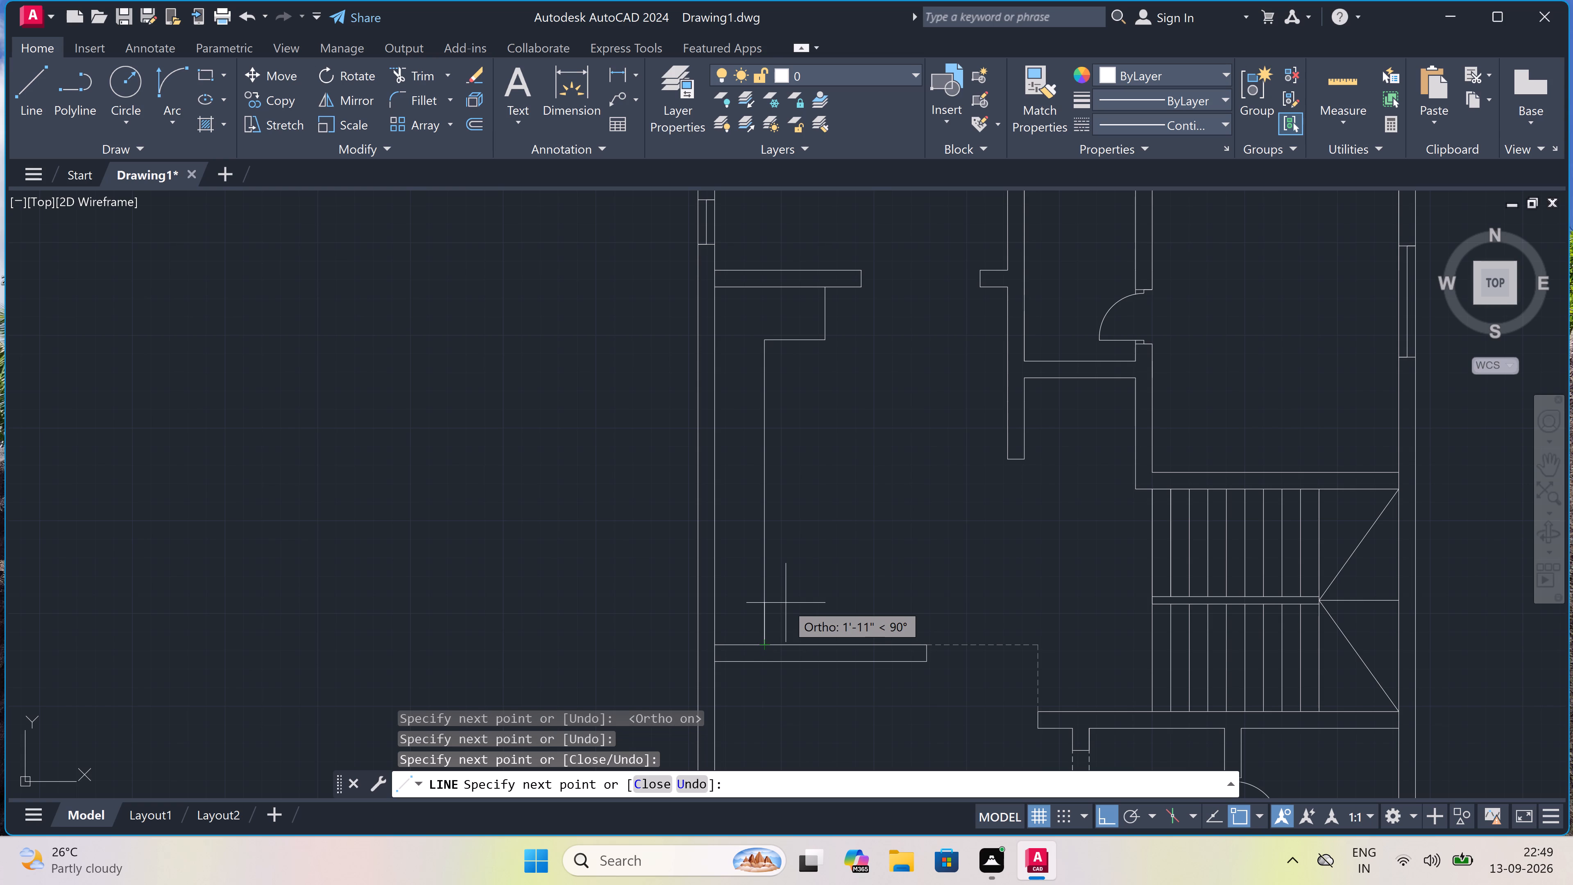
pyautogui.press('Escape')
# Draw a 5' window in the west outer wall just above the lower partition, with two end lines and a centre line.
pyautogui.press('space')
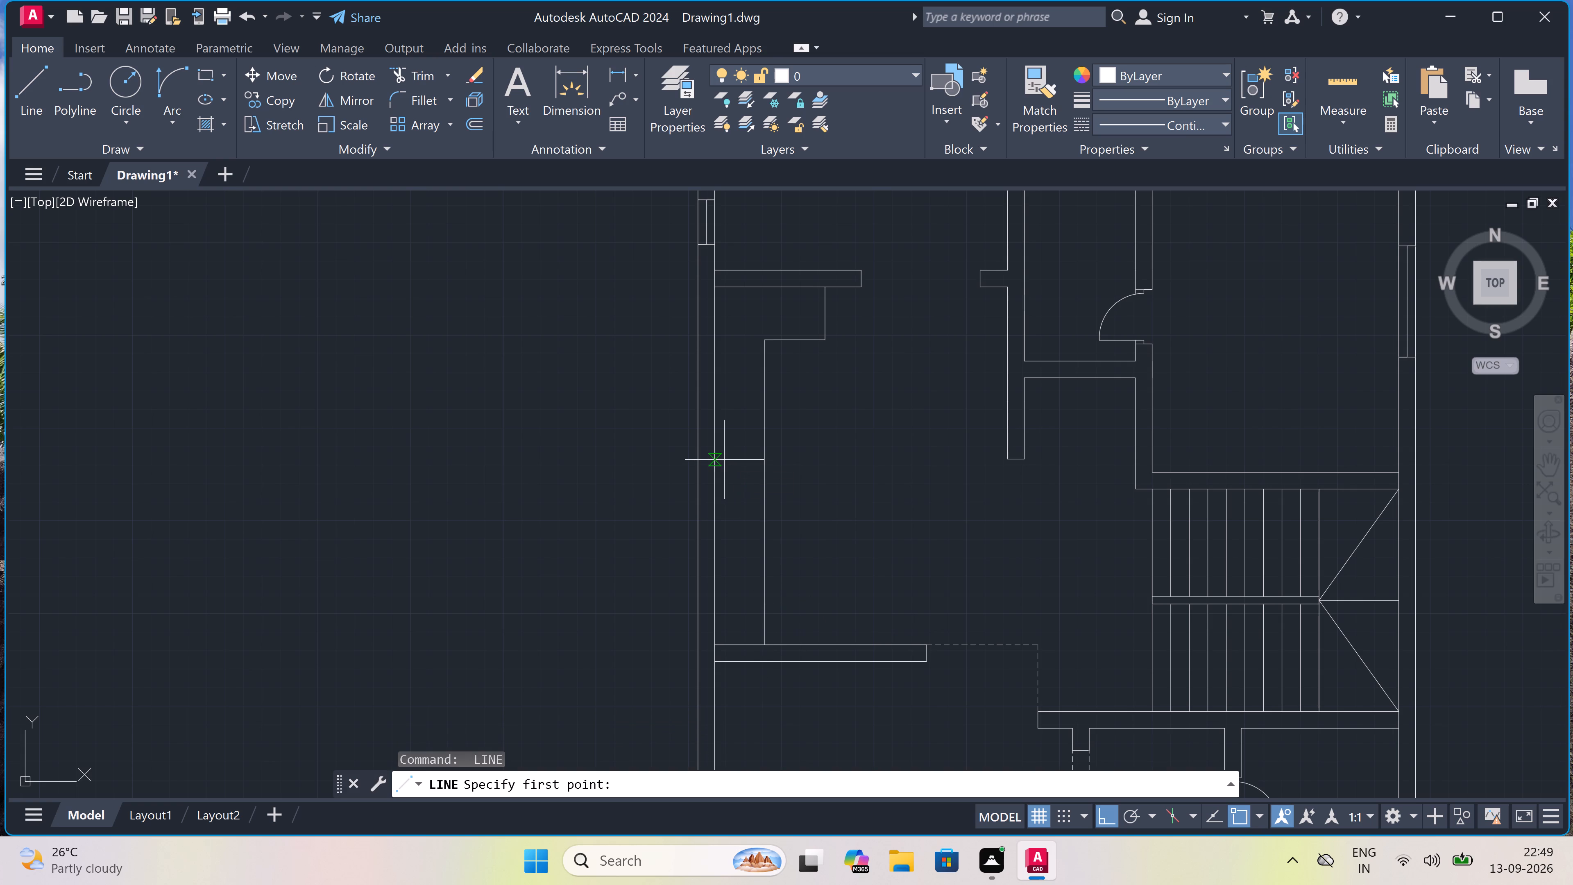
pyautogui.click(692, 625)
pyautogui.click(720, 622)
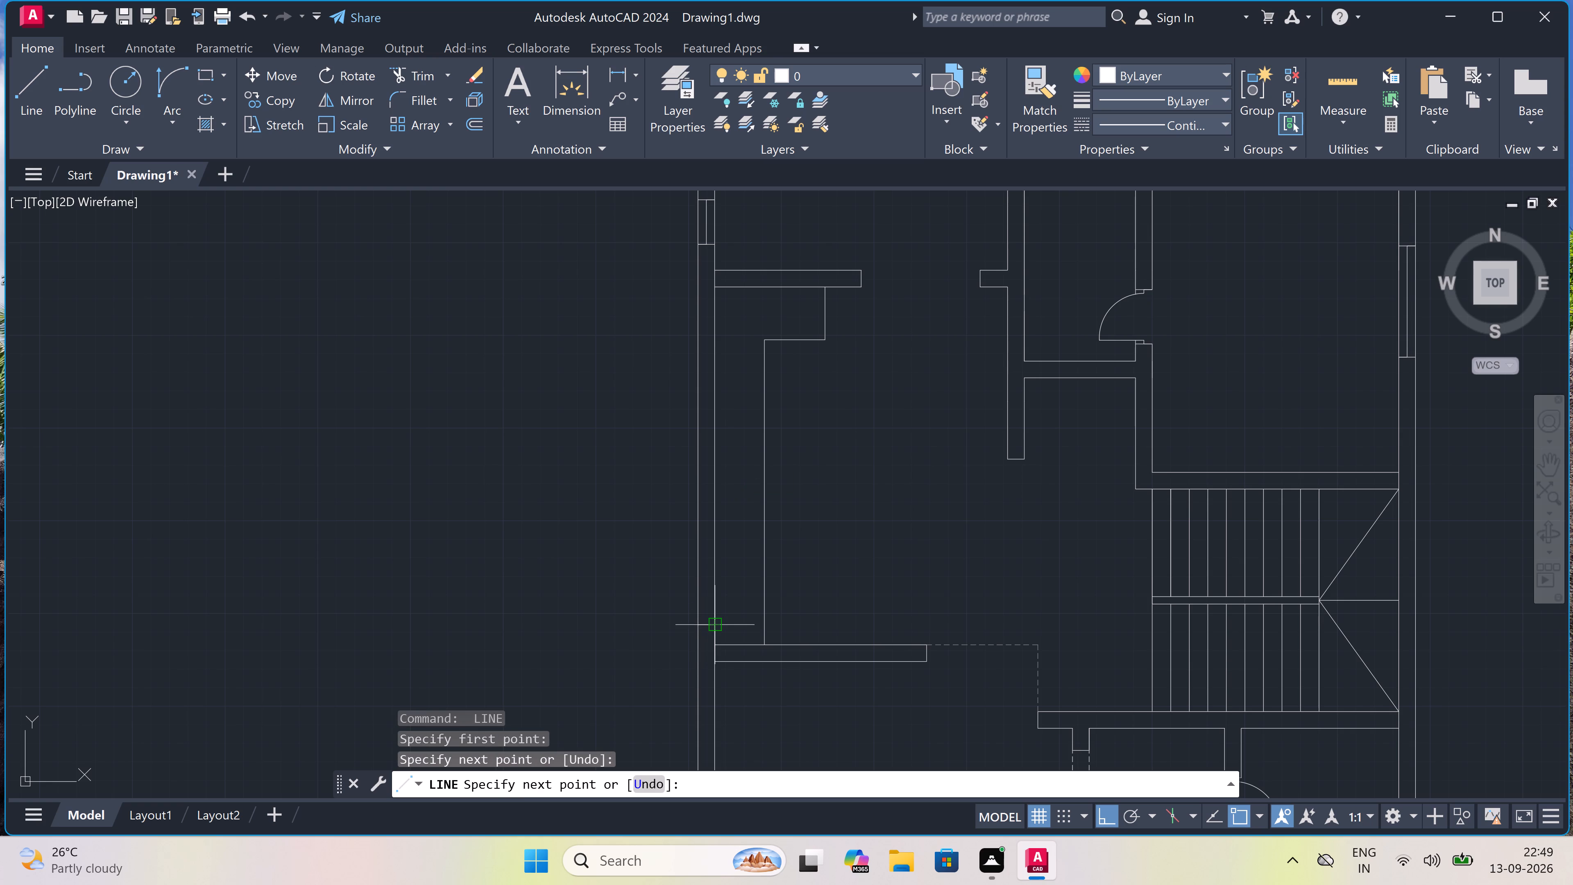
pyautogui.click(704, 624)
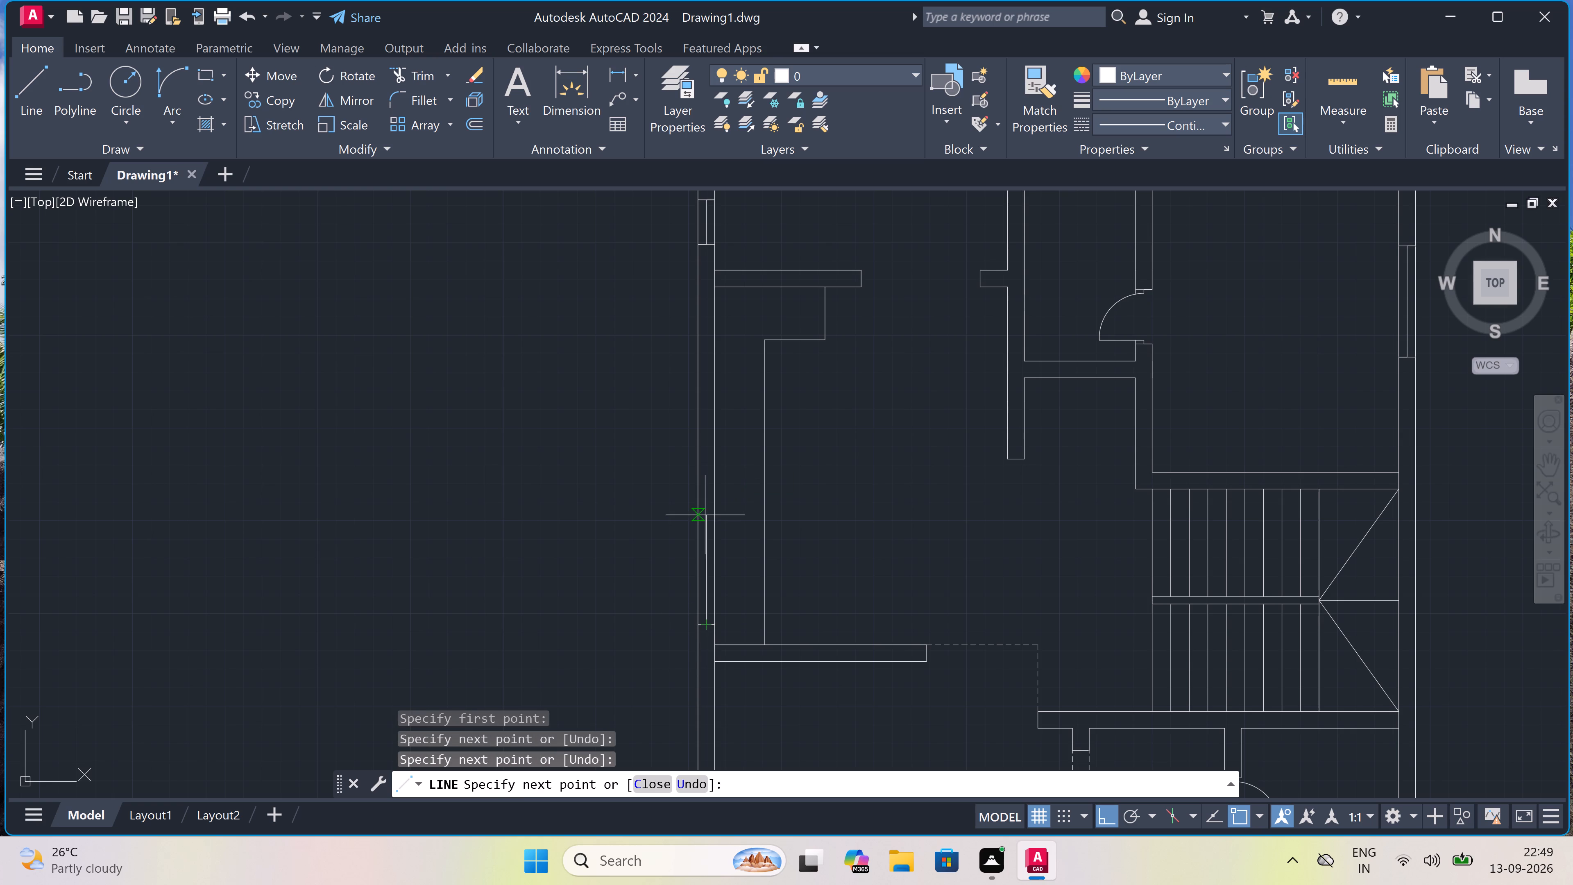
pyautogui.write("5'")
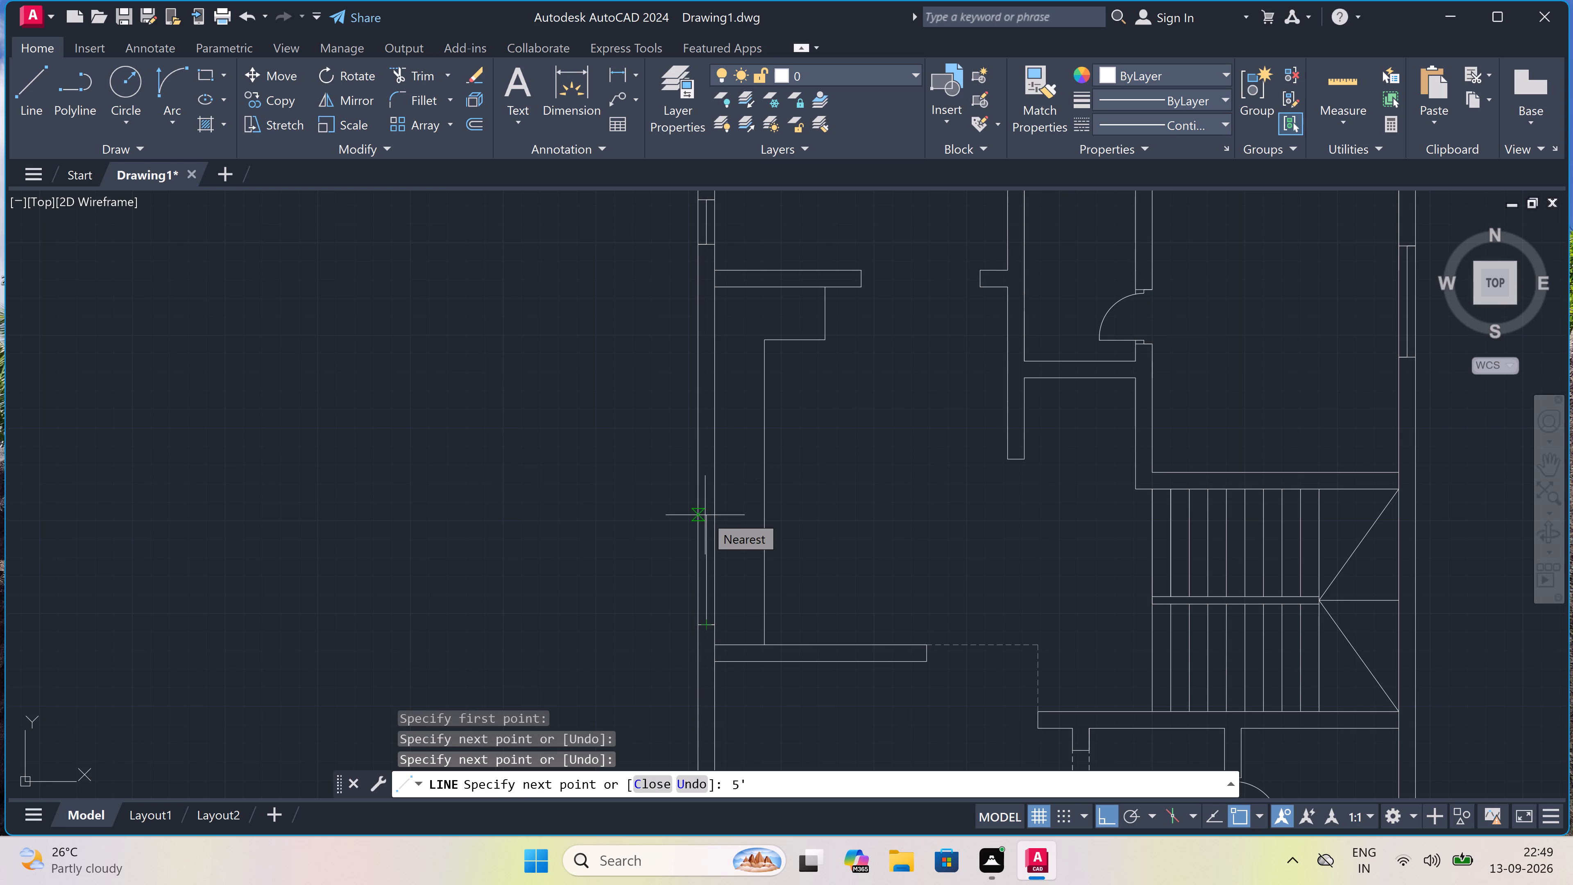
pyautogui.press('space')
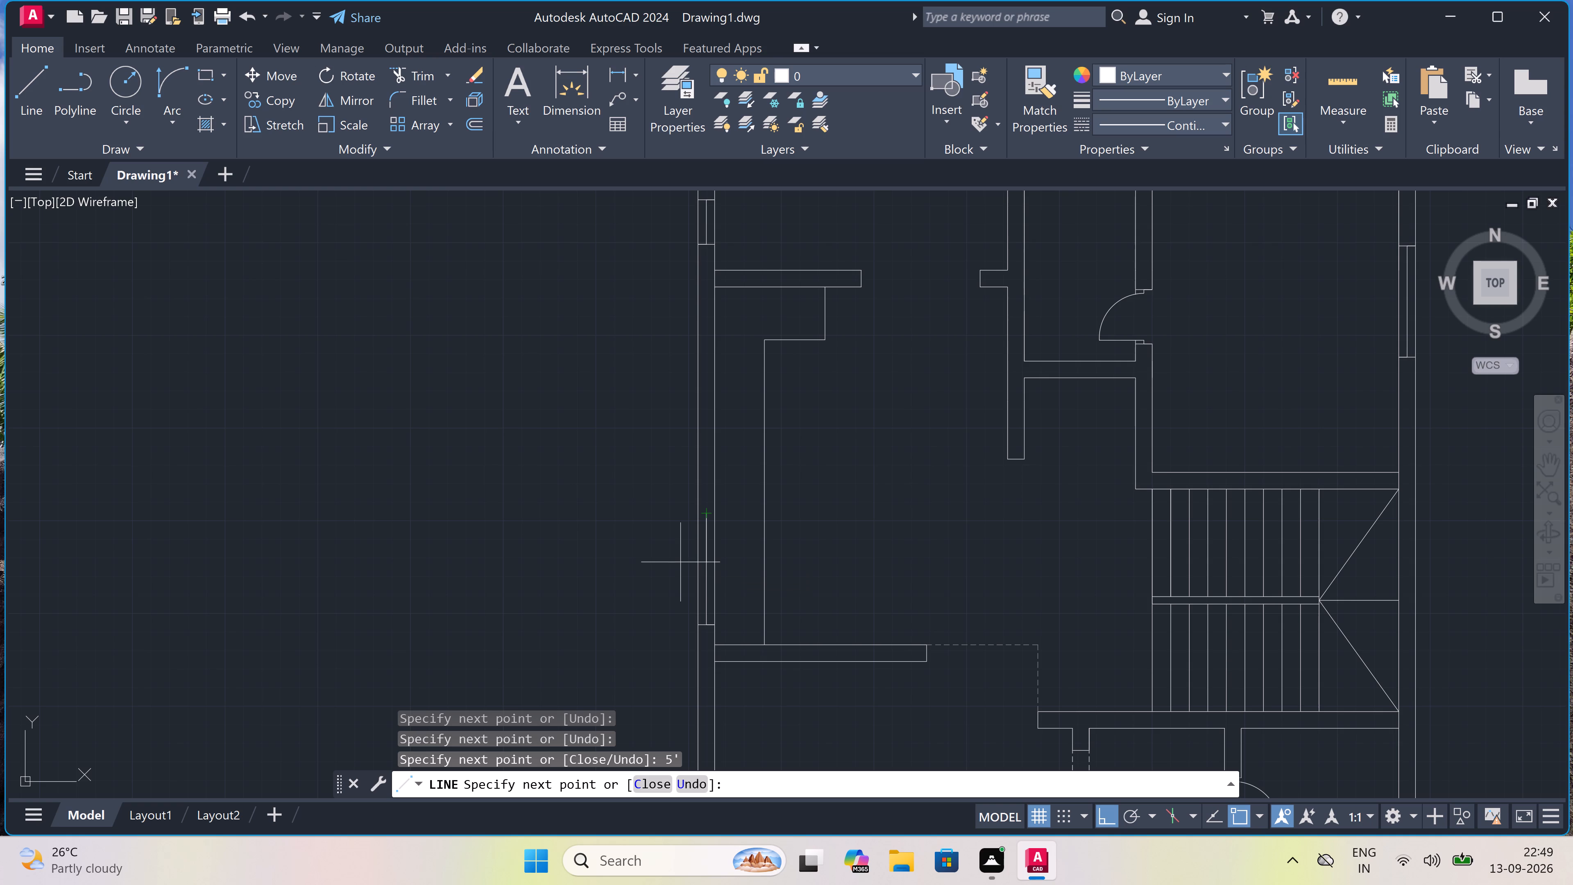
pyautogui.scroll(3, 694, 521)
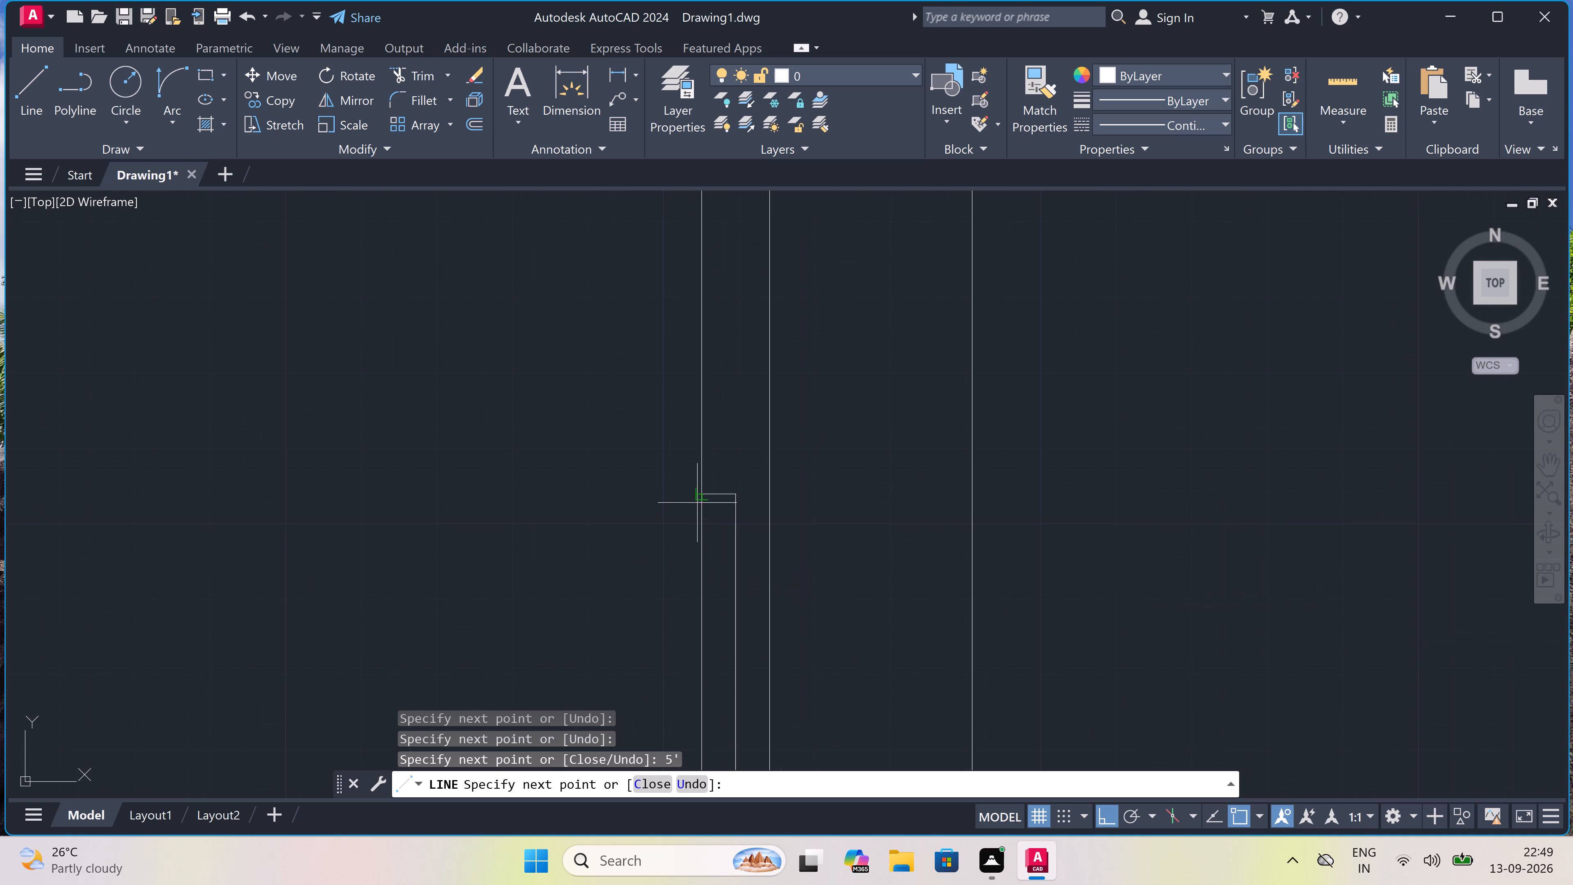
pyautogui.click(702, 493)
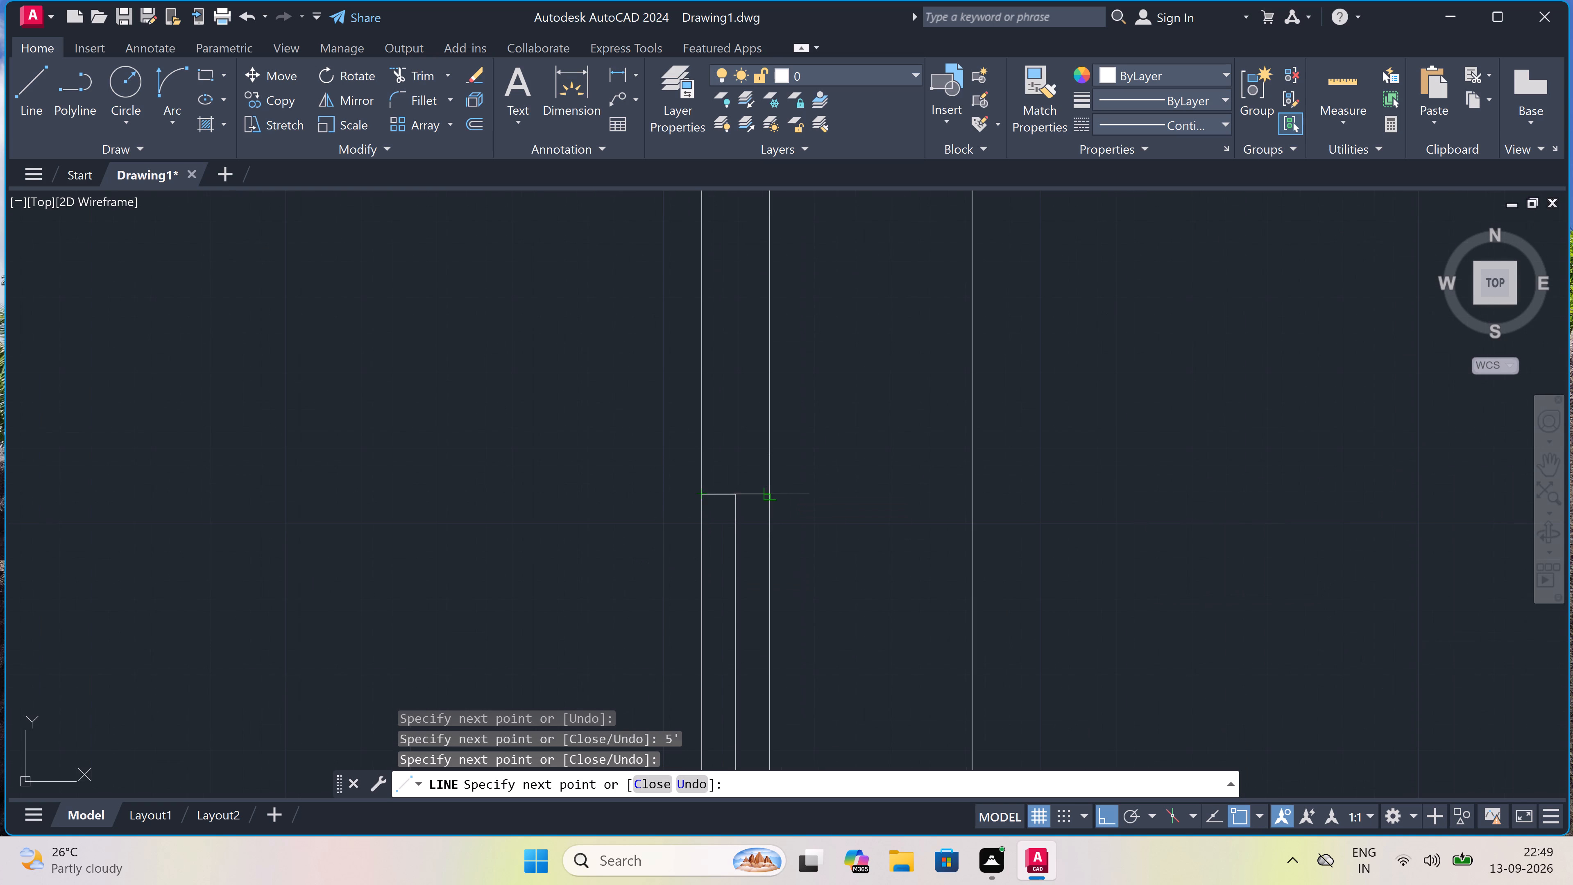
pyautogui.click(764, 496)
pyautogui.press('Escape')
# Draw a second 5' window with end lines and centre line in the west wall, just below the upper partition beside the counter.
pyautogui.scroll(-3, 764, 496)
pyautogui.press('space')
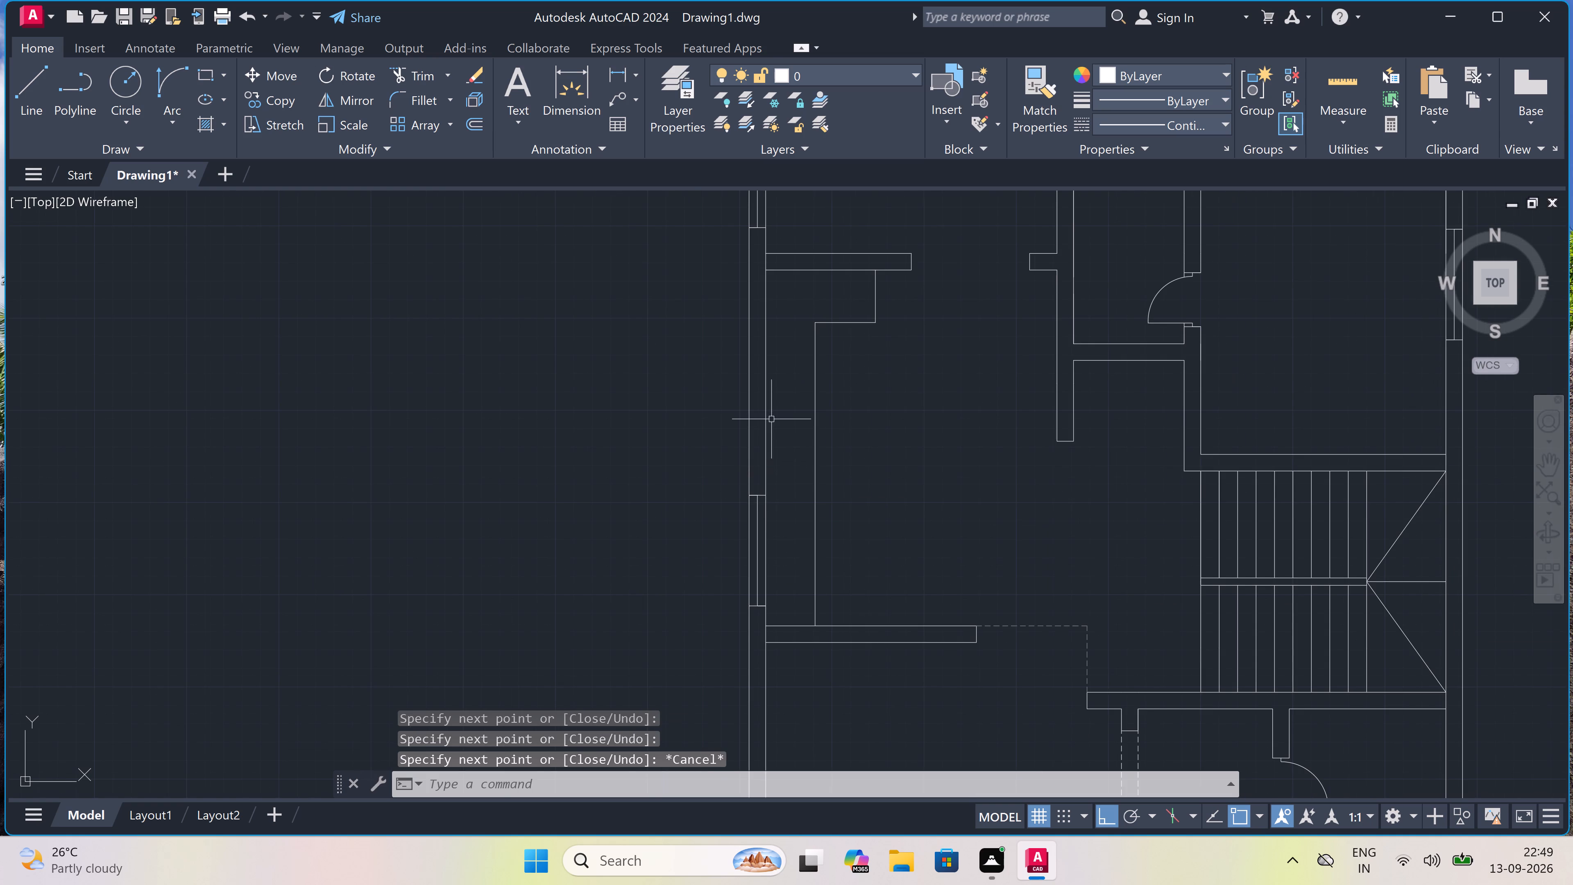
pyautogui.scroll(1, 768, 277)
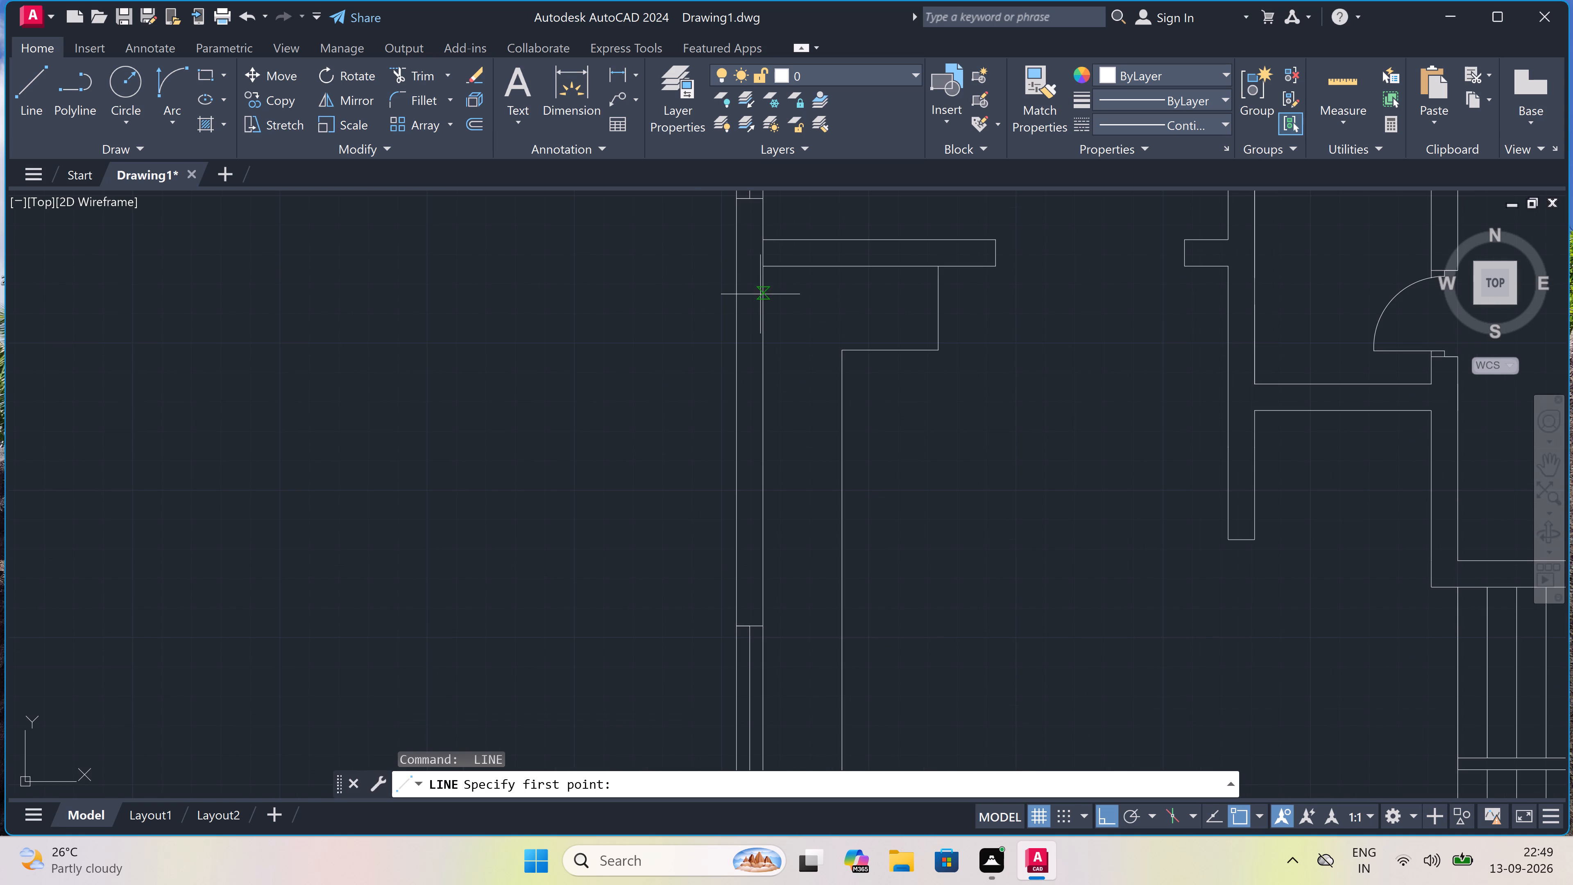
pyautogui.moveTo(763, 295); pyautogui.dragTo(753, 299)
pyautogui.click(730, 289)
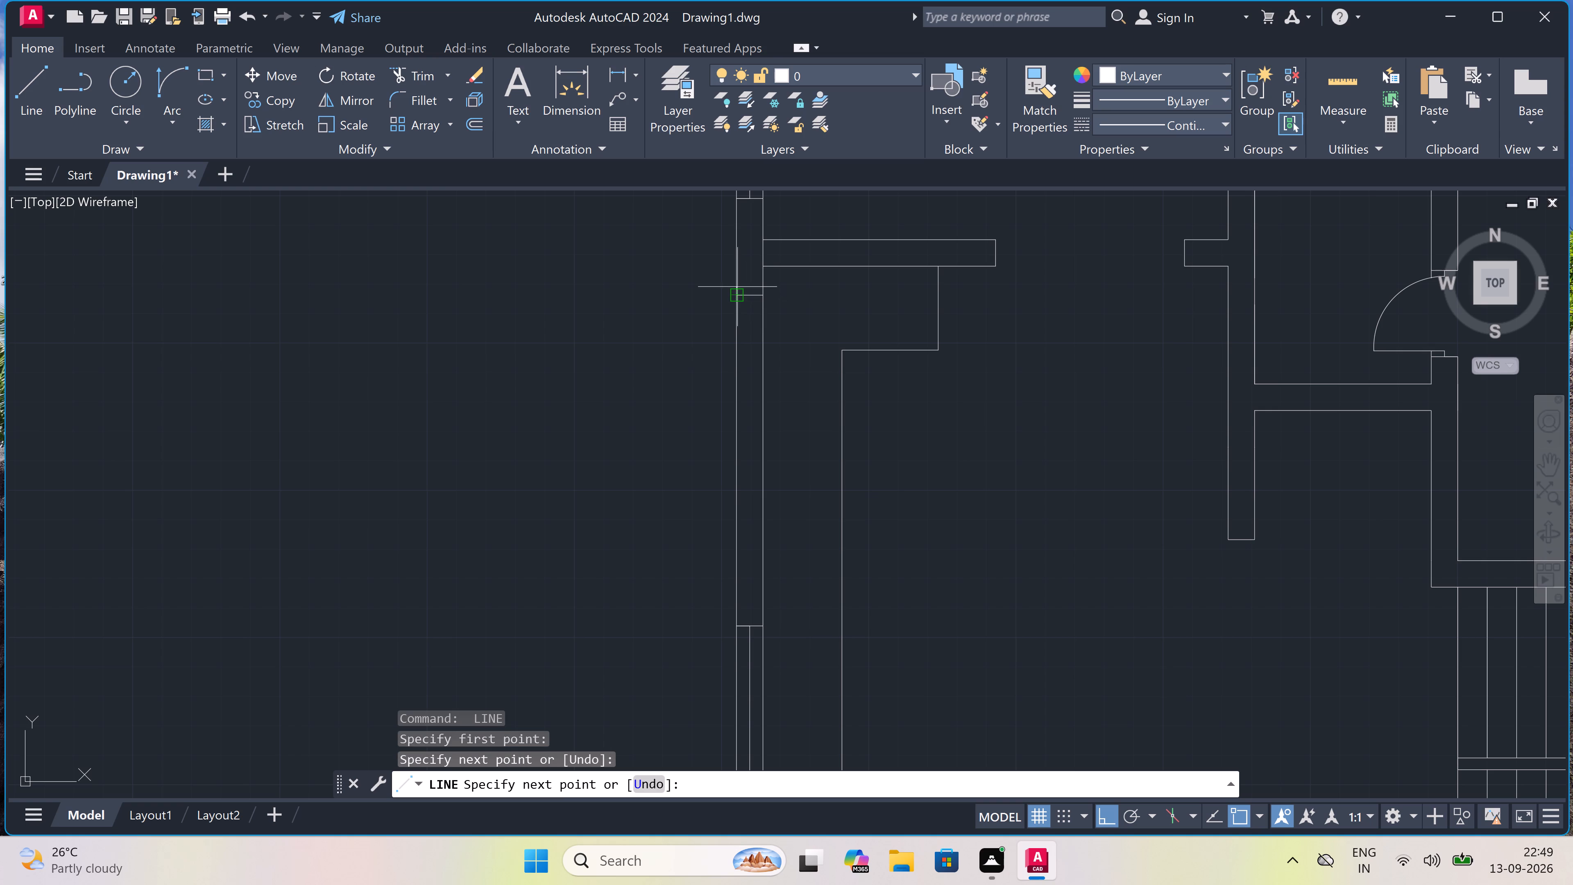
pyautogui.click(754, 298)
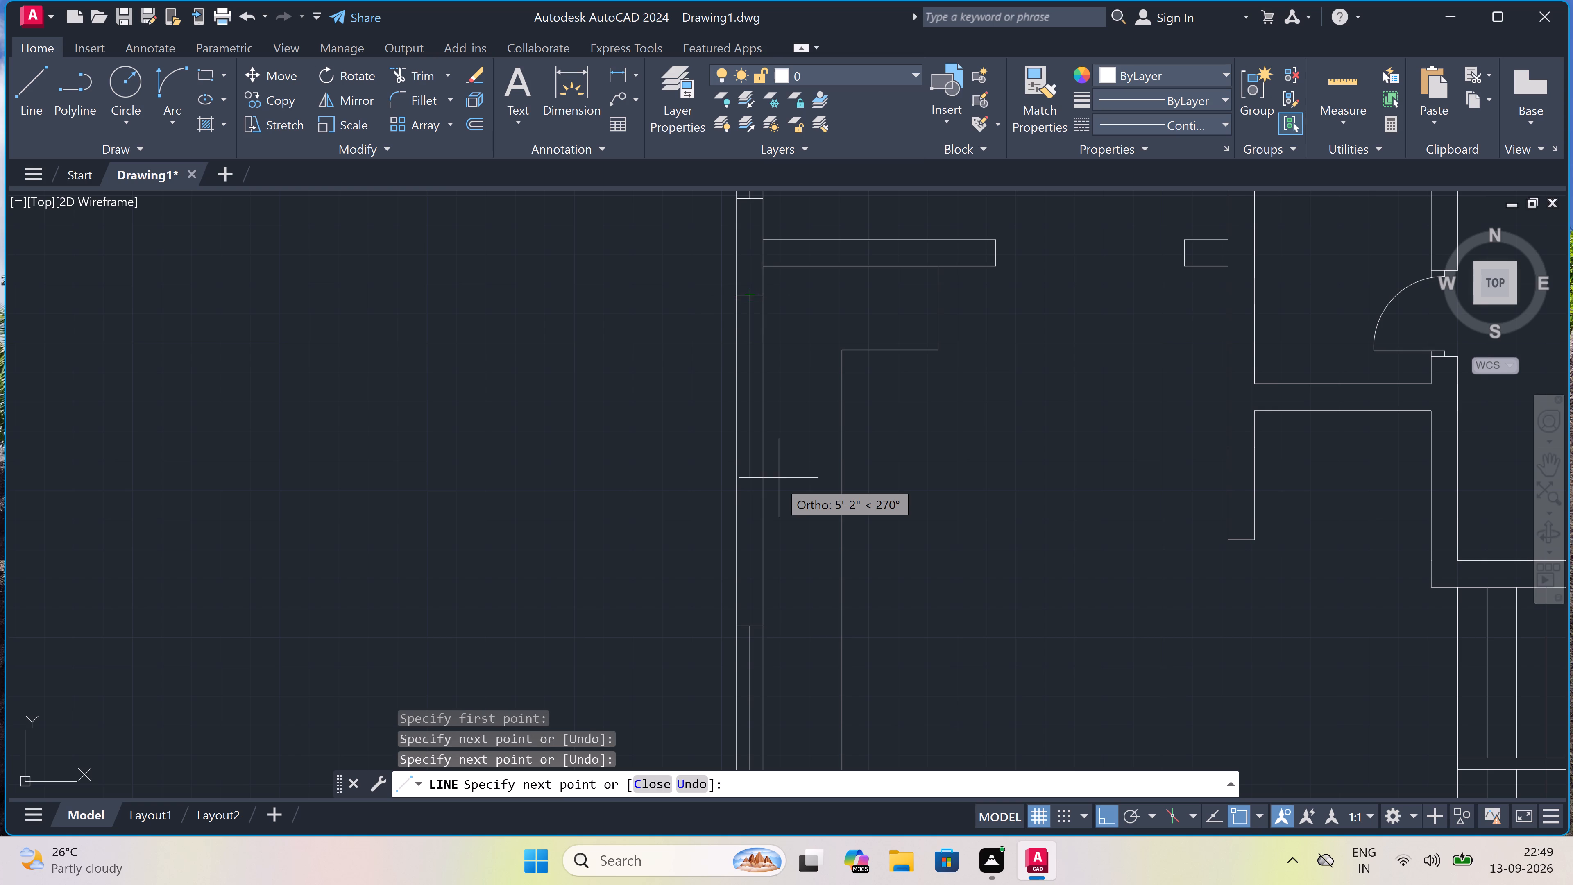
pyautogui.press('5')
pyautogui.press("'")
pyautogui.press('space')
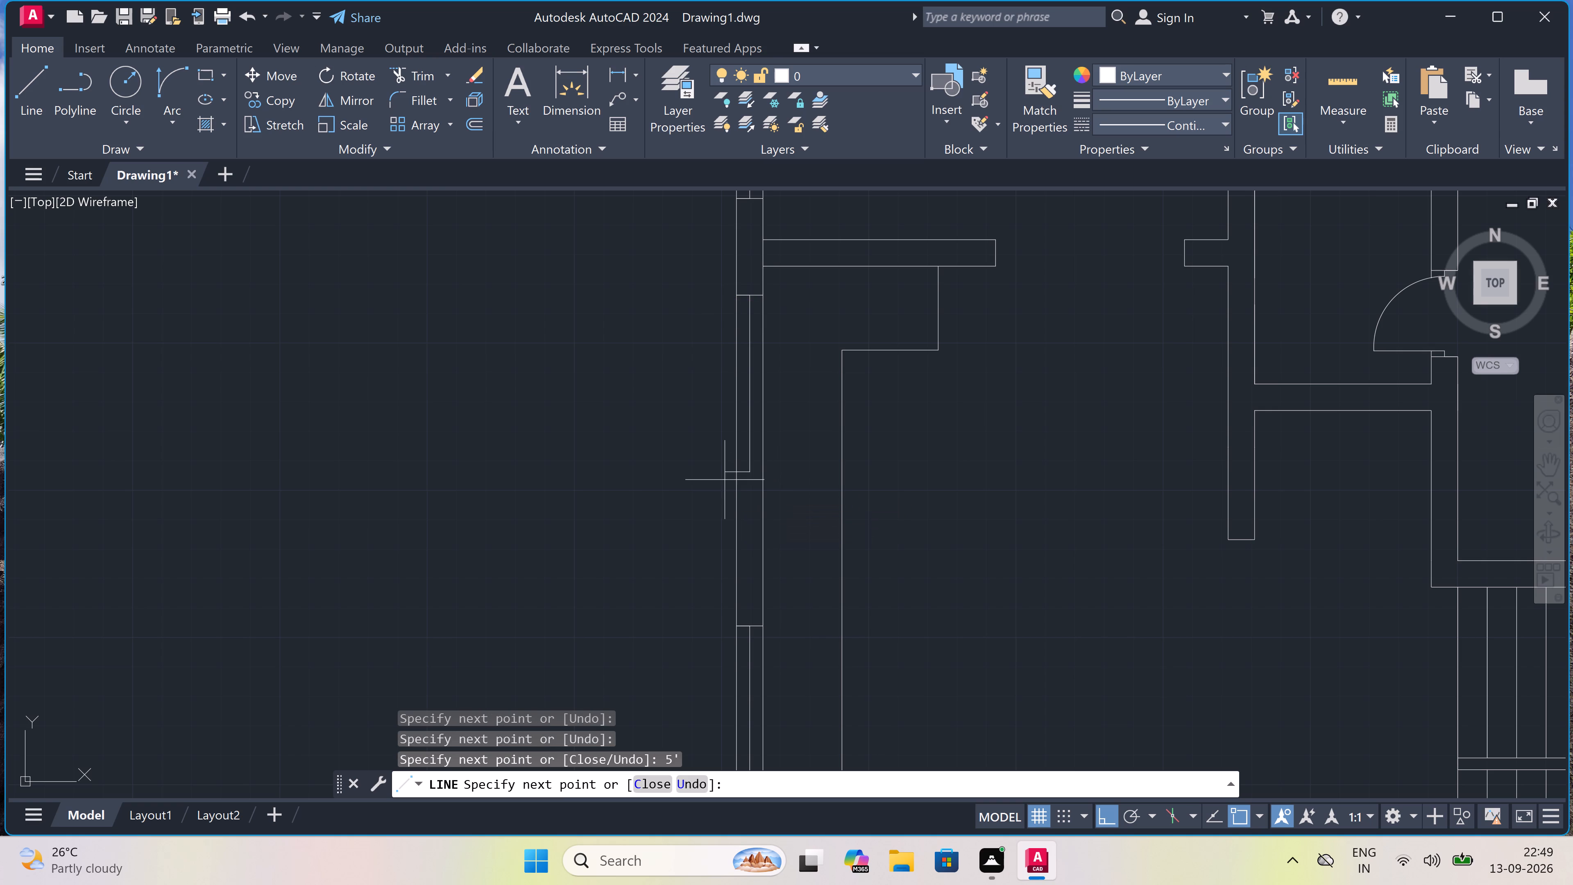
pyautogui.click(734, 473)
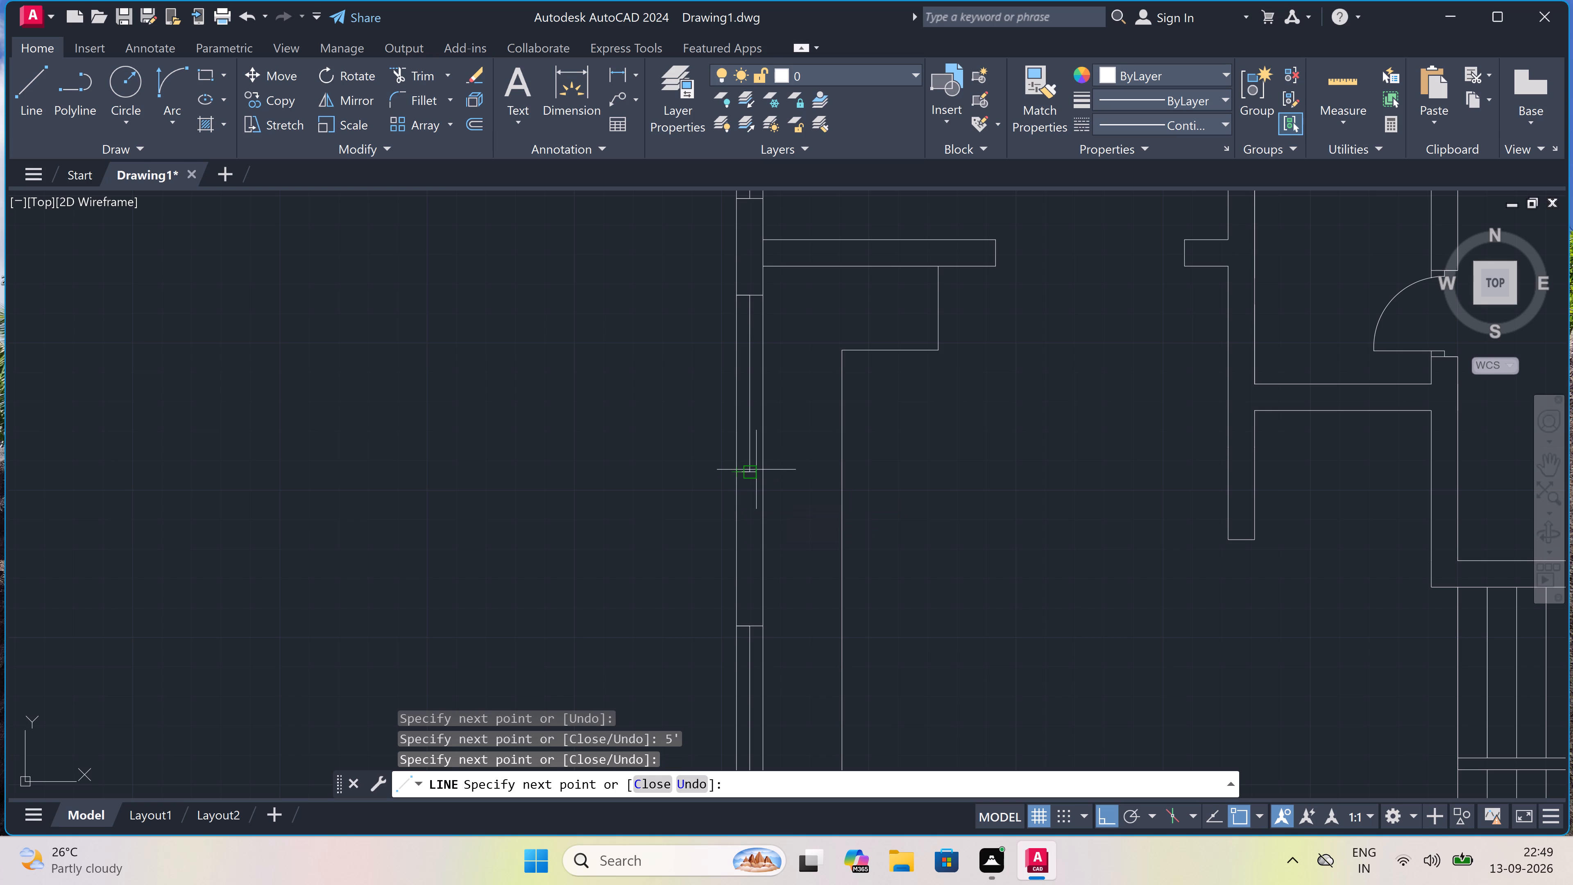
pyautogui.click(757, 470)
pyautogui.press('Escape')
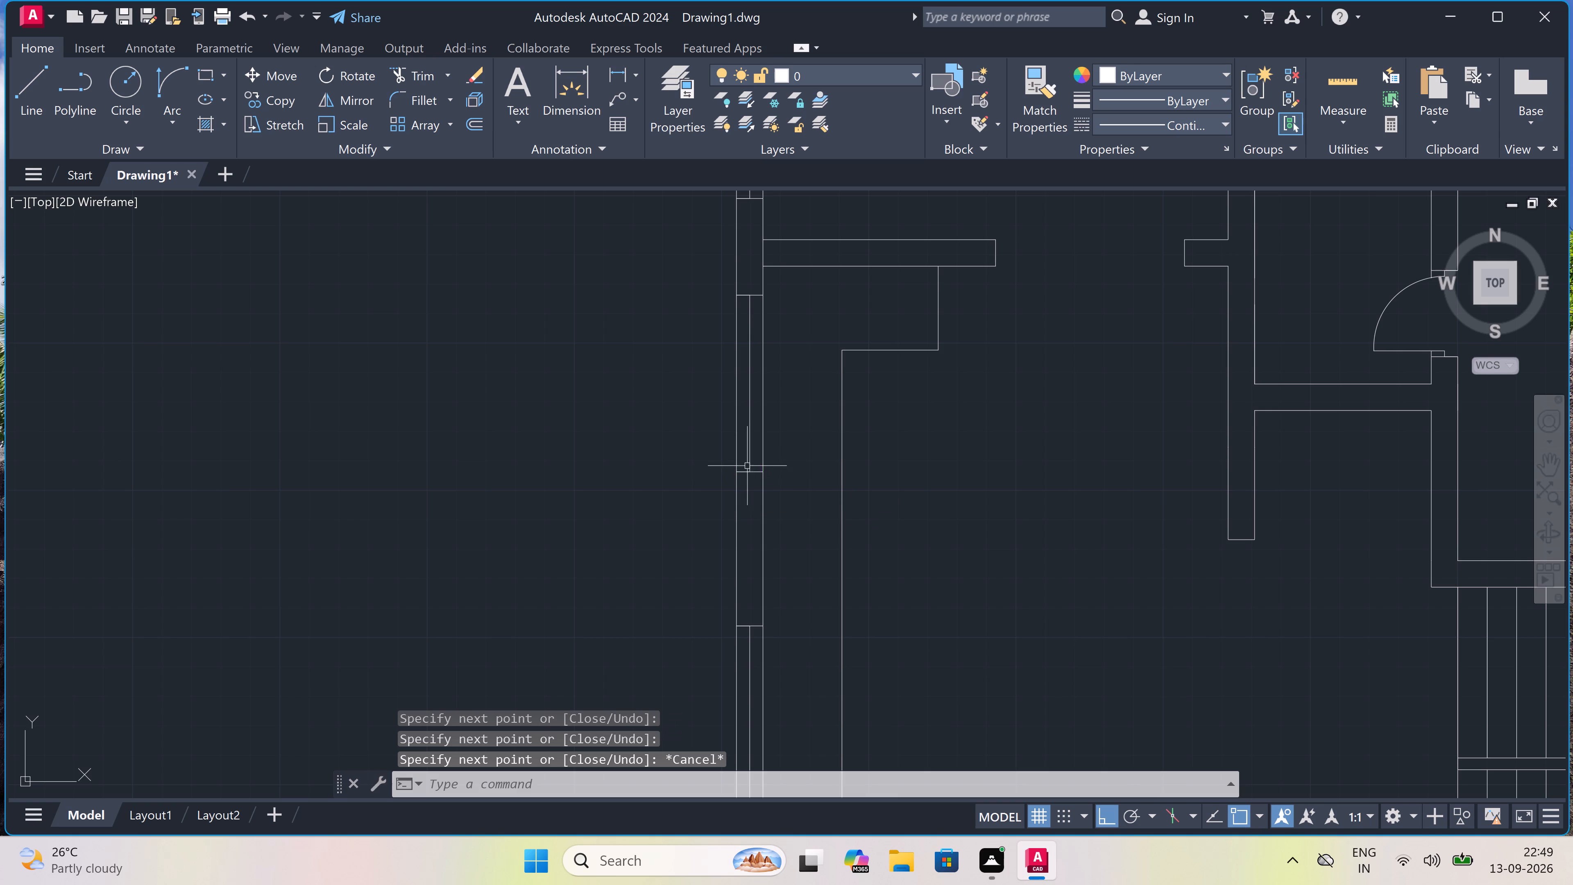
# Draw a 5' window with end lines and centre line in the west wall of the southwest room below the lower partition.
pyautogui.scroll(-5, 745, 463)
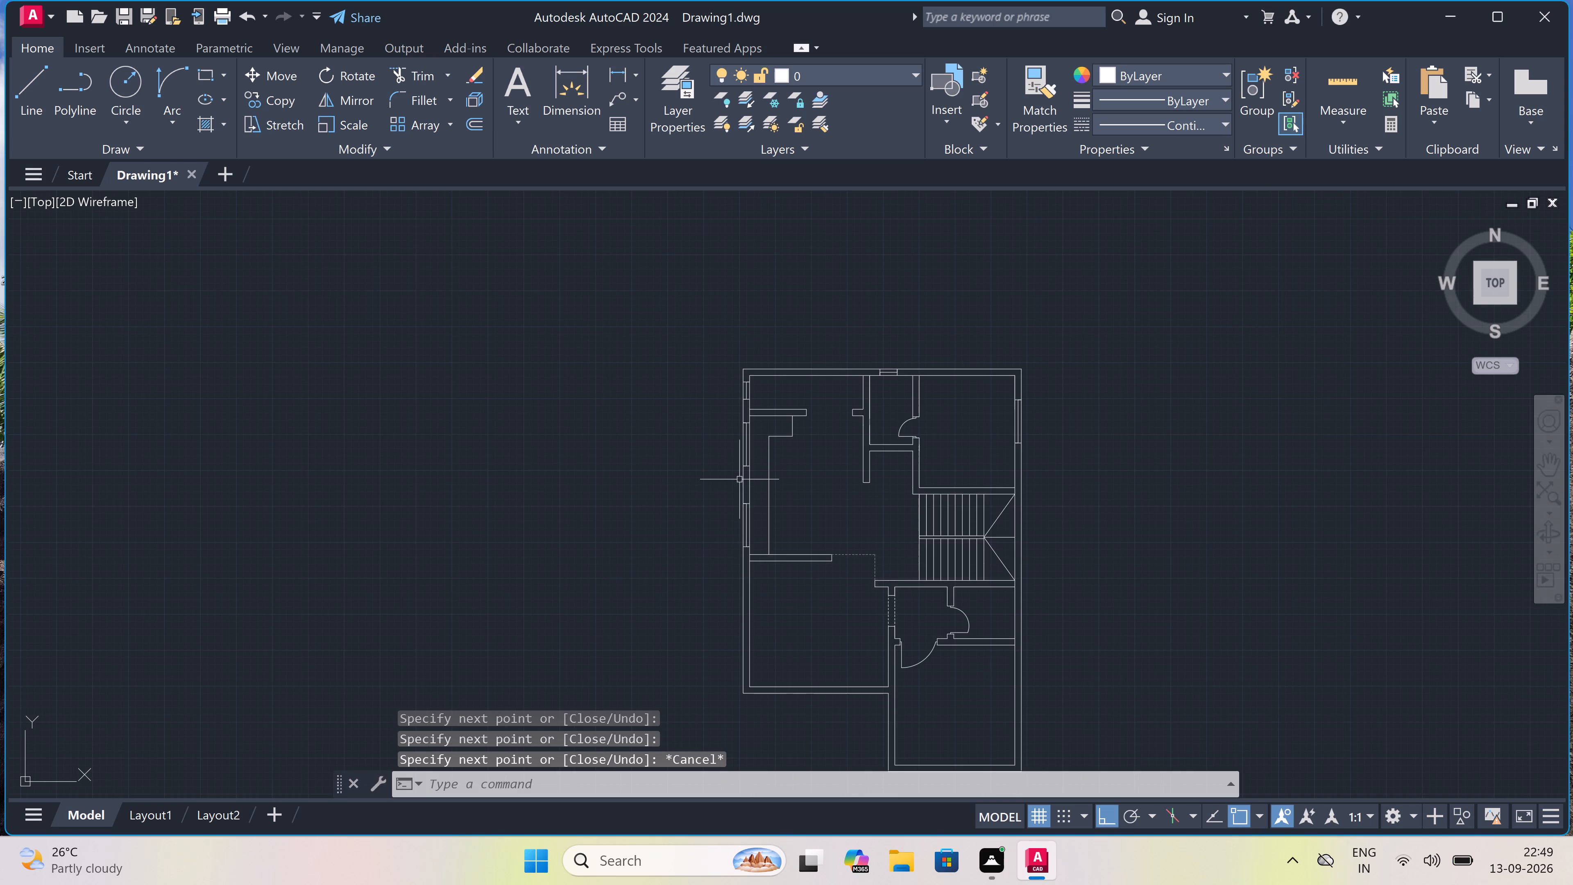
pyautogui.scroll(-1, 733, 483)
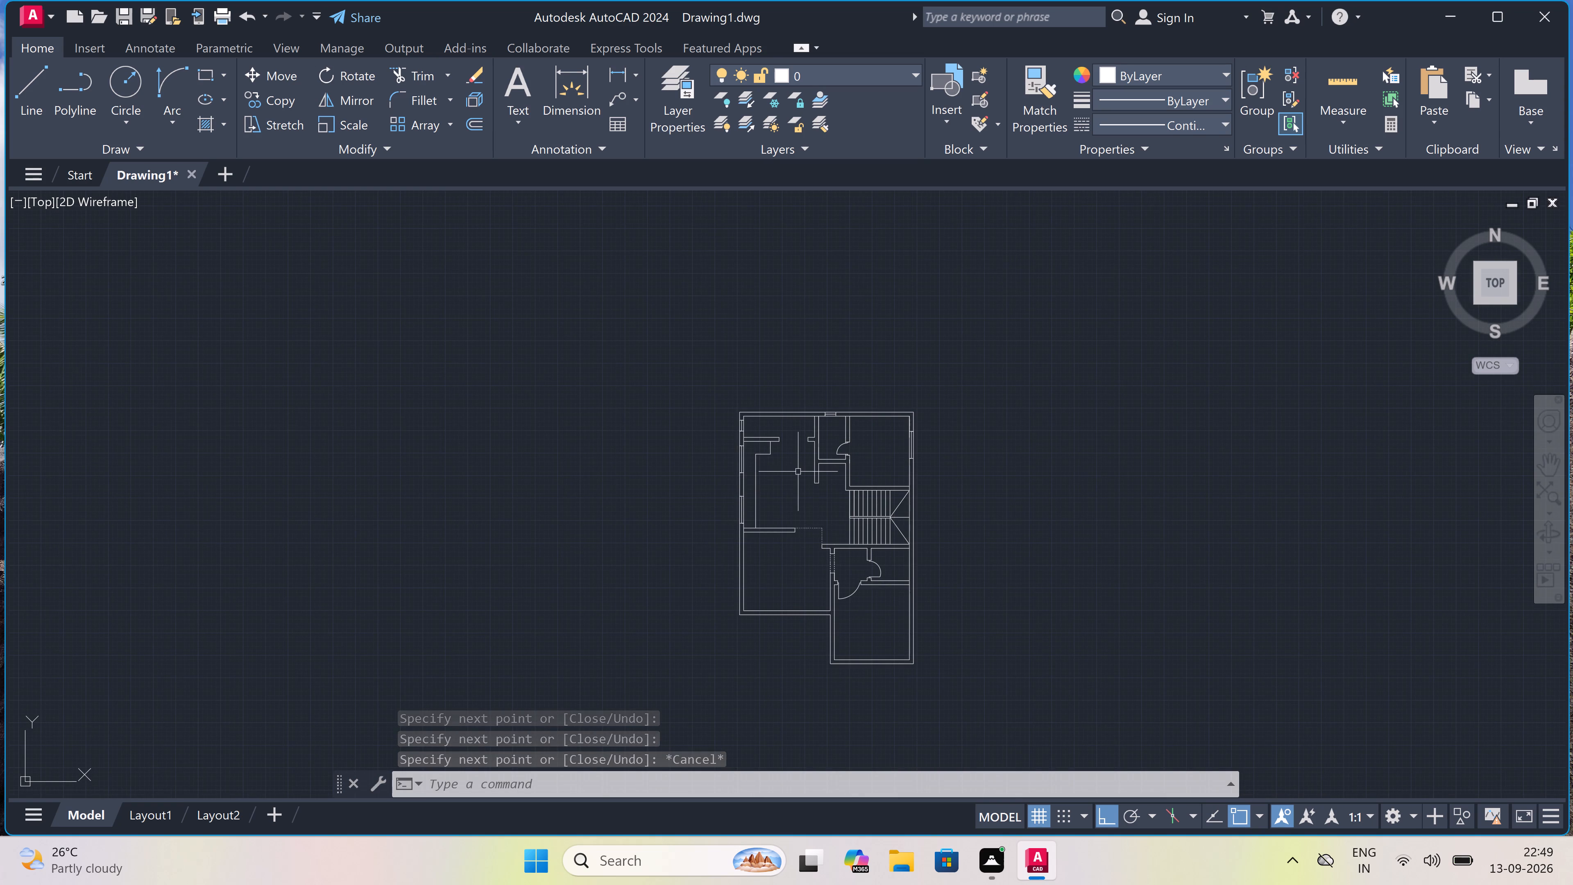
pyautogui.scroll(2, 860, 447)
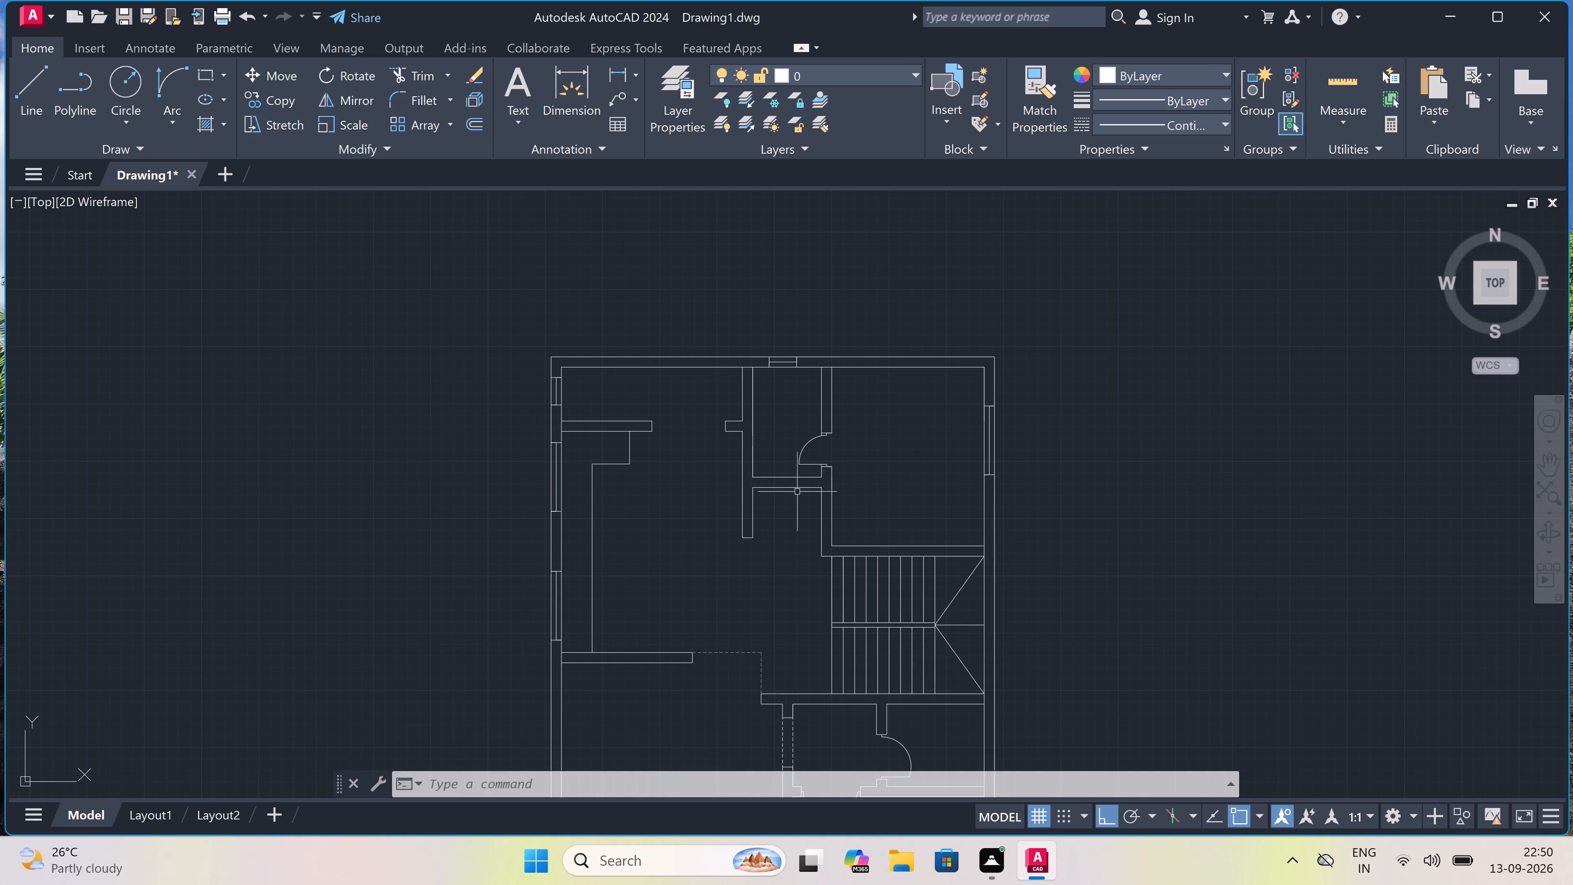
pyautogui.scroll(-3, 796, 499)
pyautogui.scroll(2, 782, 591)
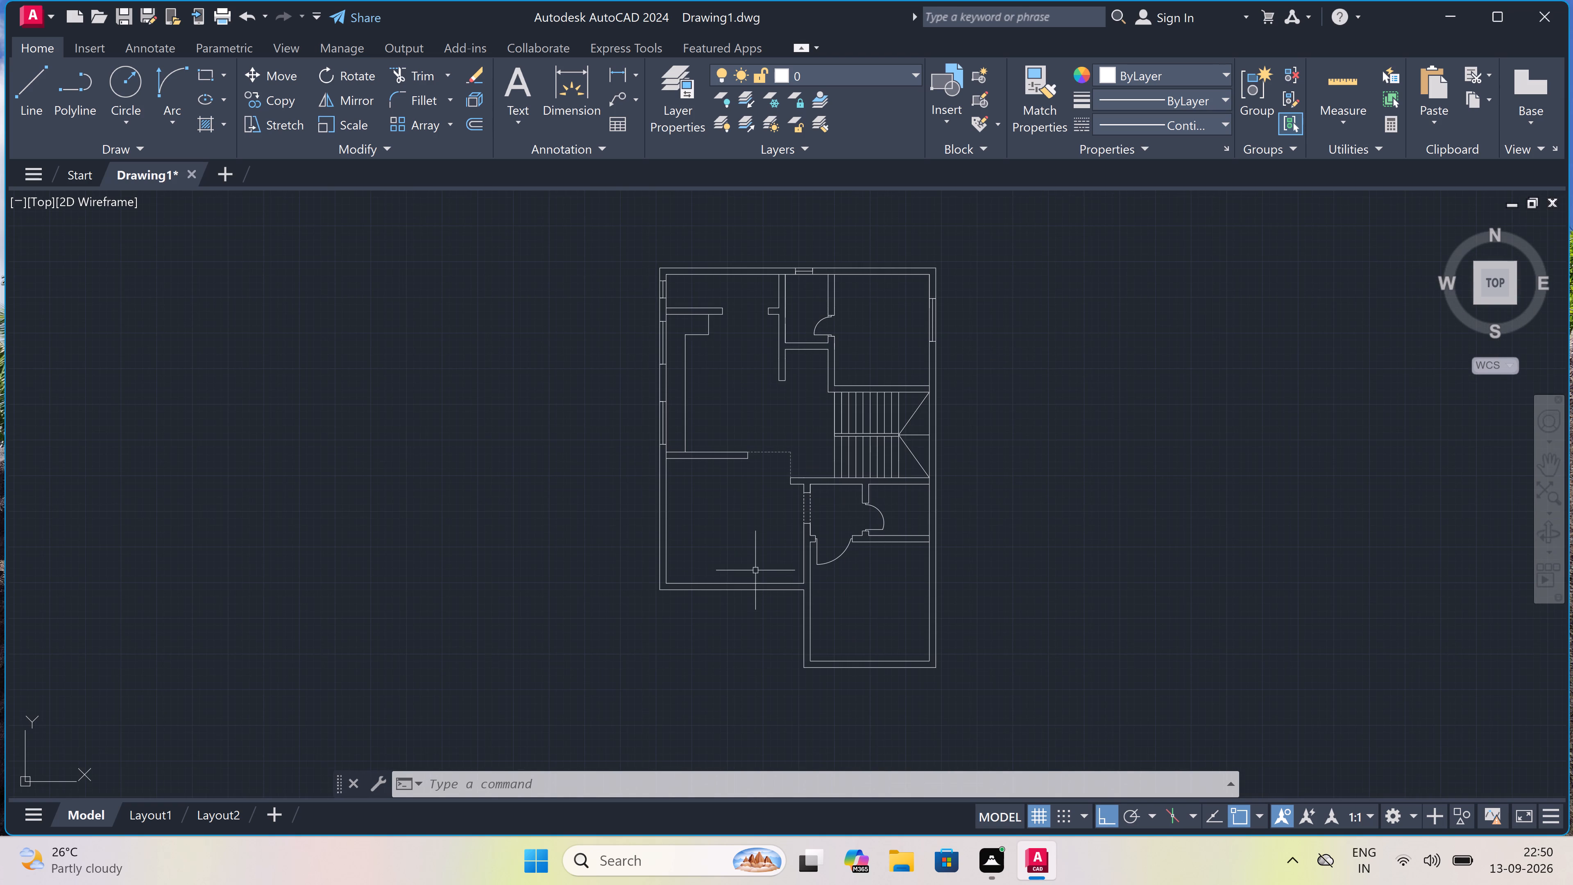
pyautogui.scroll(2, 757, 507)
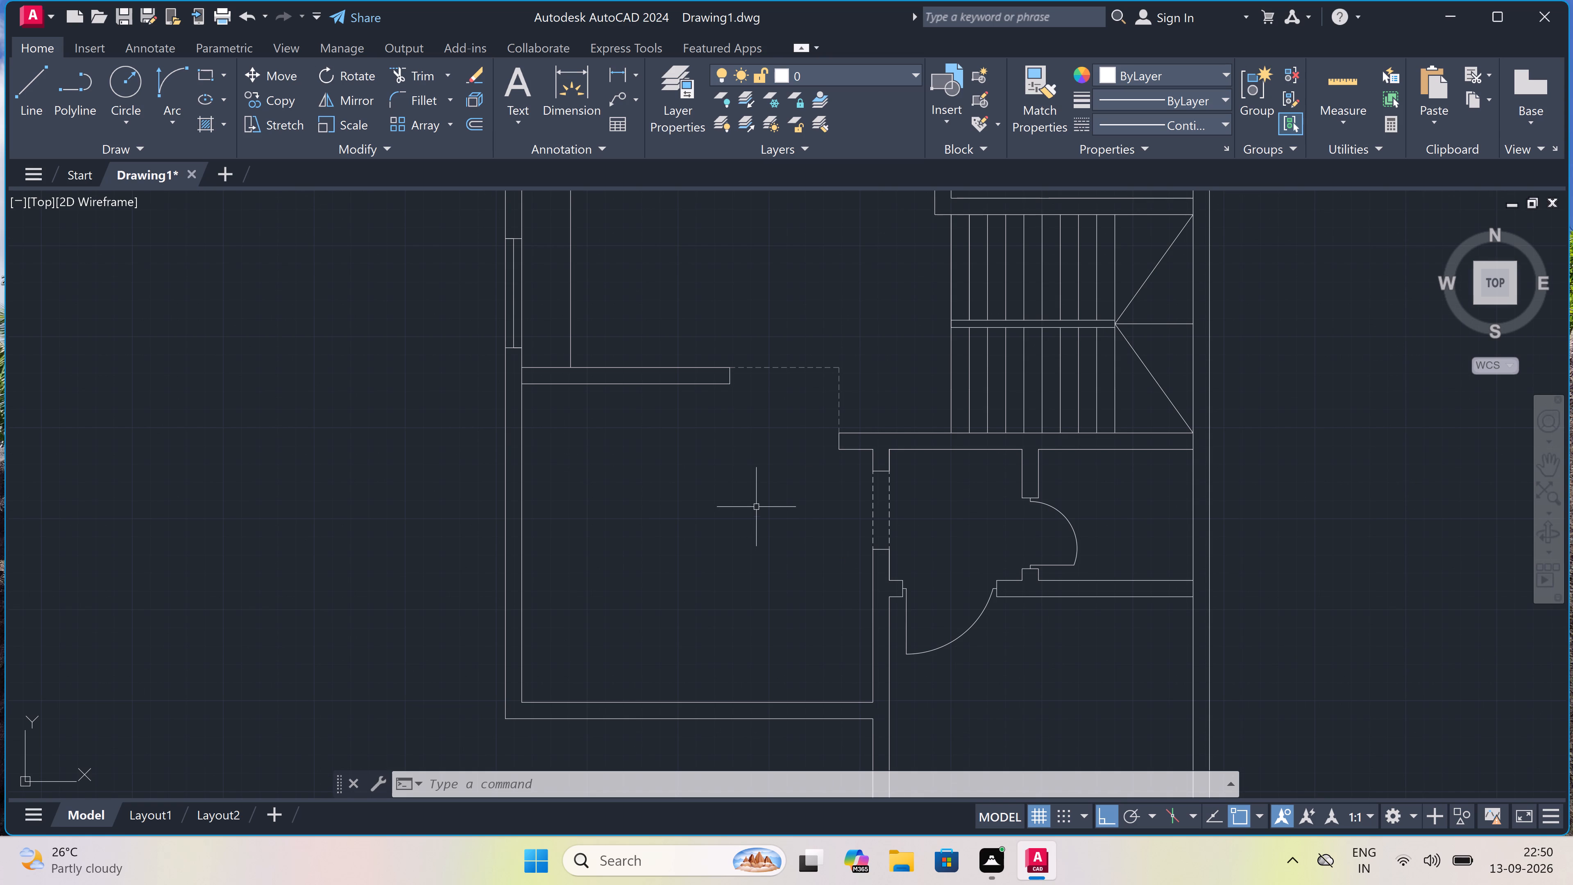
pyautogui.press('space')
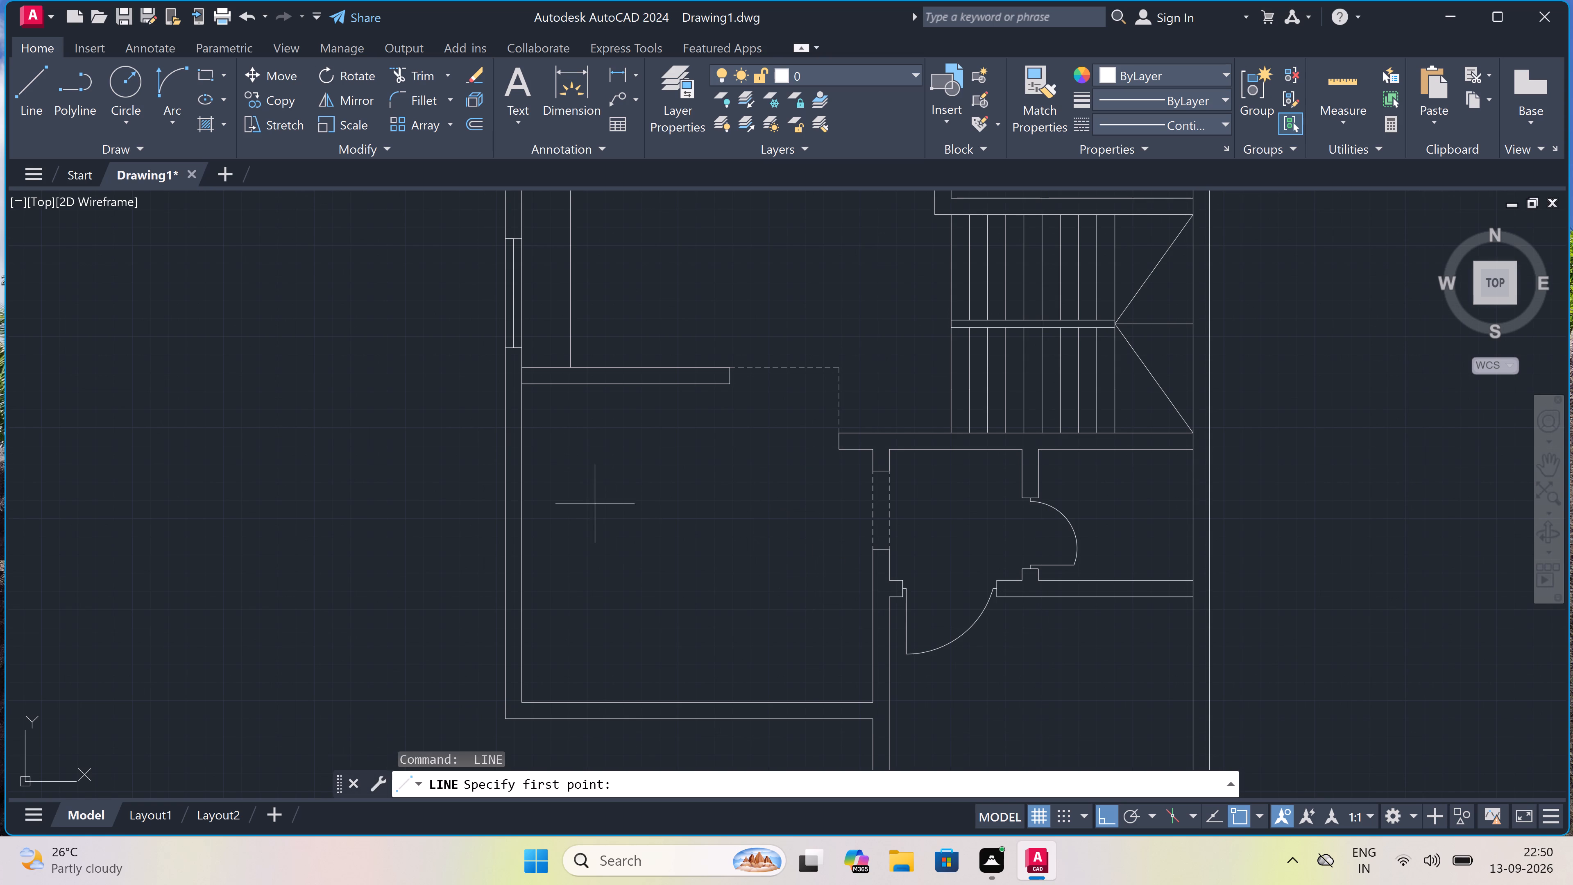
pyautogui.click(506, 483)
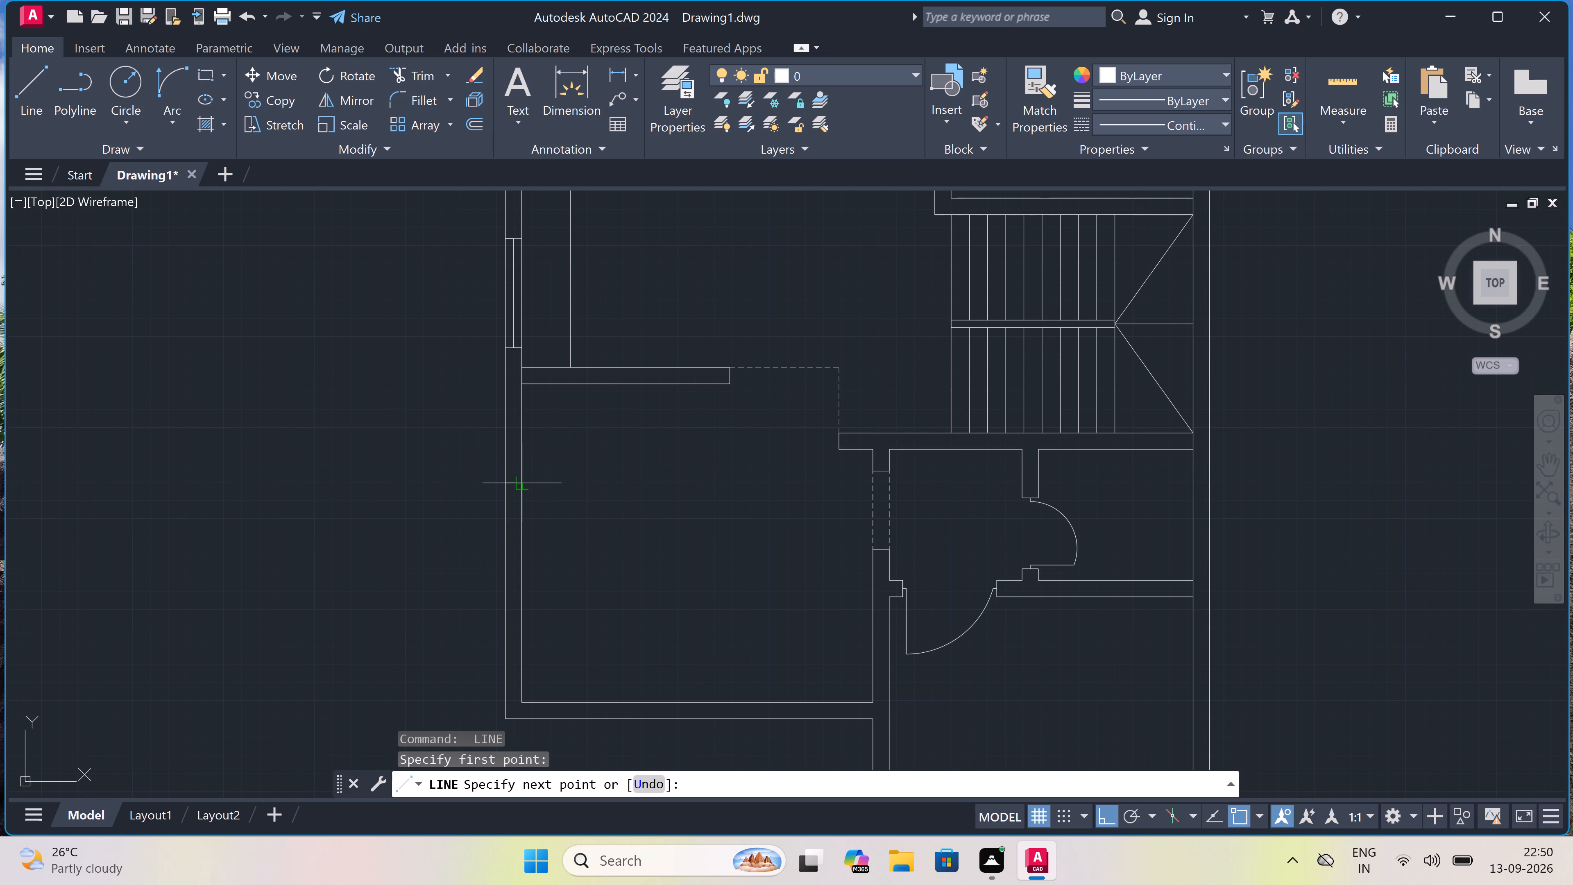
pyautogui.click(519, 488)
pyautogui.moveTo(511, 480); pyautogui.dragTo(512, 525)
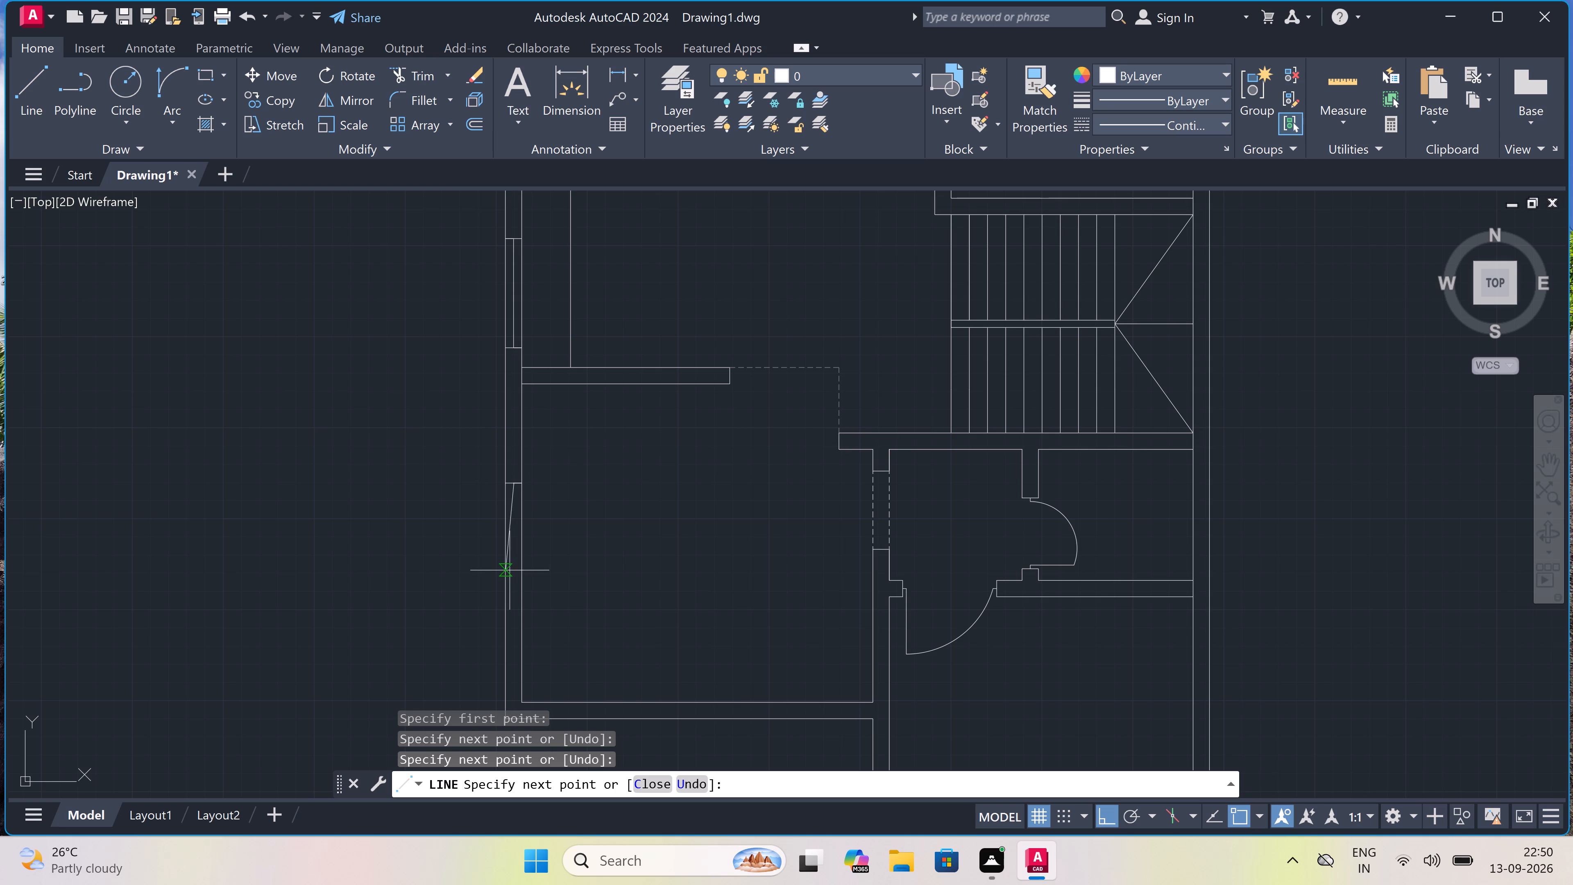
pyautogui.write("5'")
pyautogui.press('space')
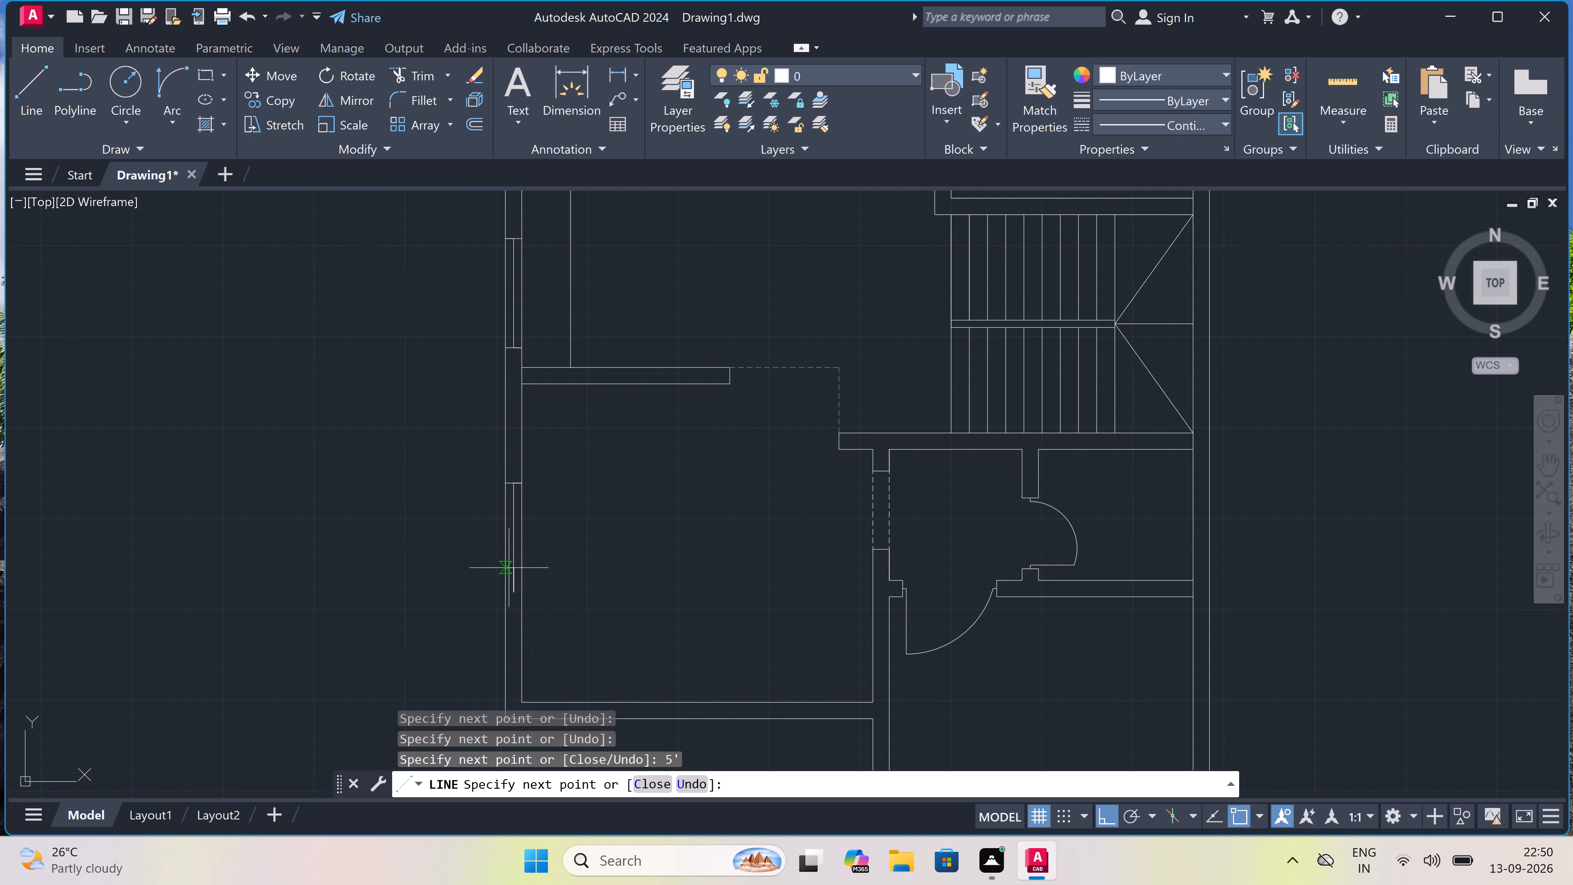
pyautogui.scroll(-3, 509, 560)
pyautogui.scroll(3, 496, 636)
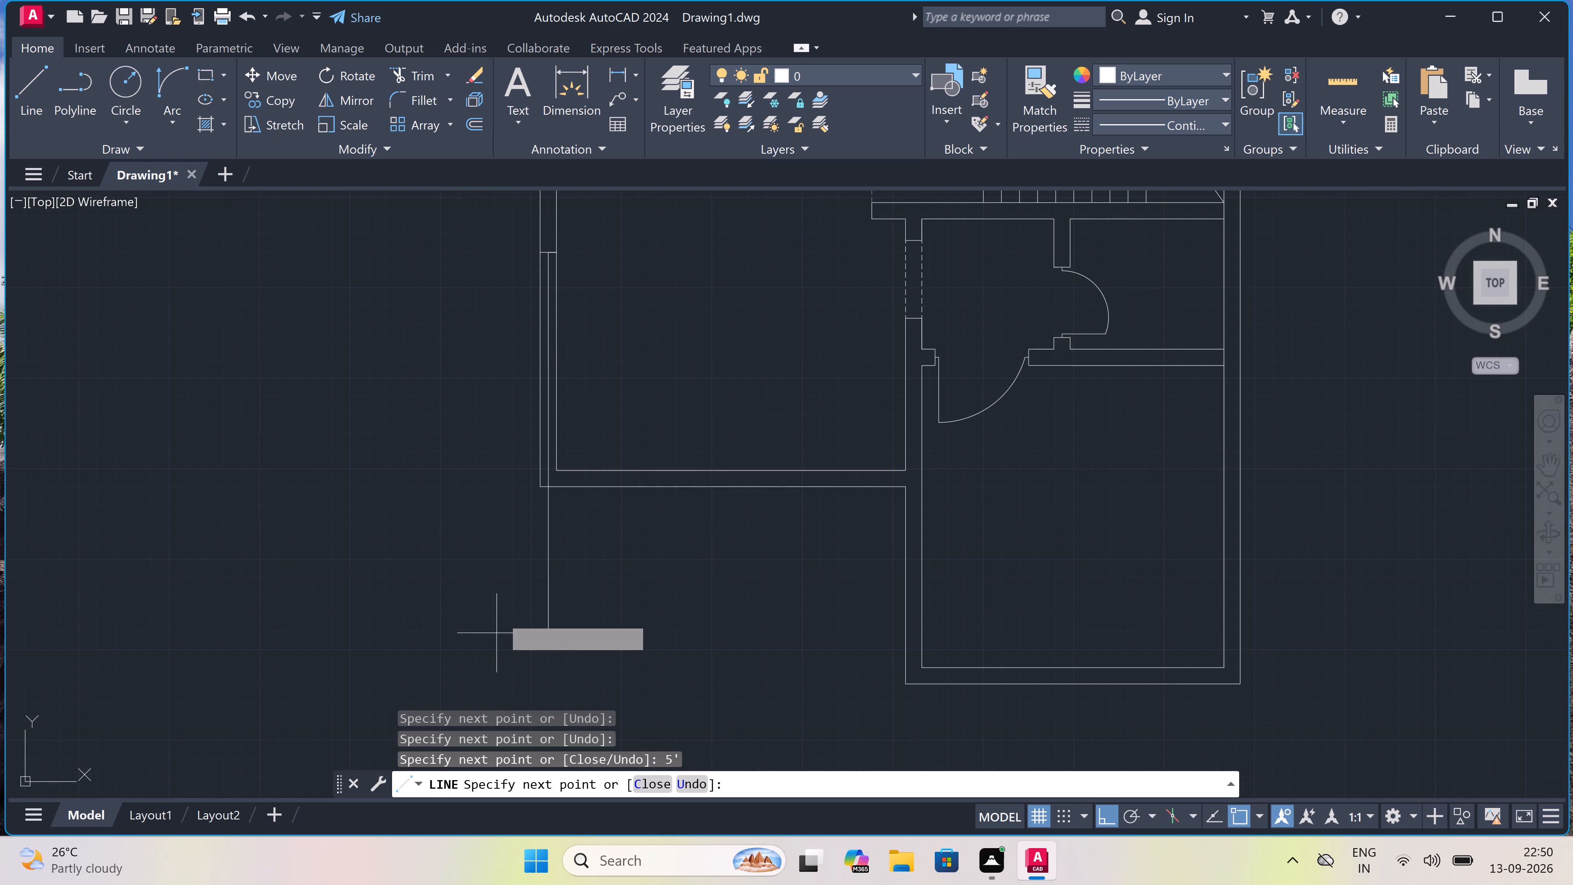
pyautogui.scroll(2, 526, 302)
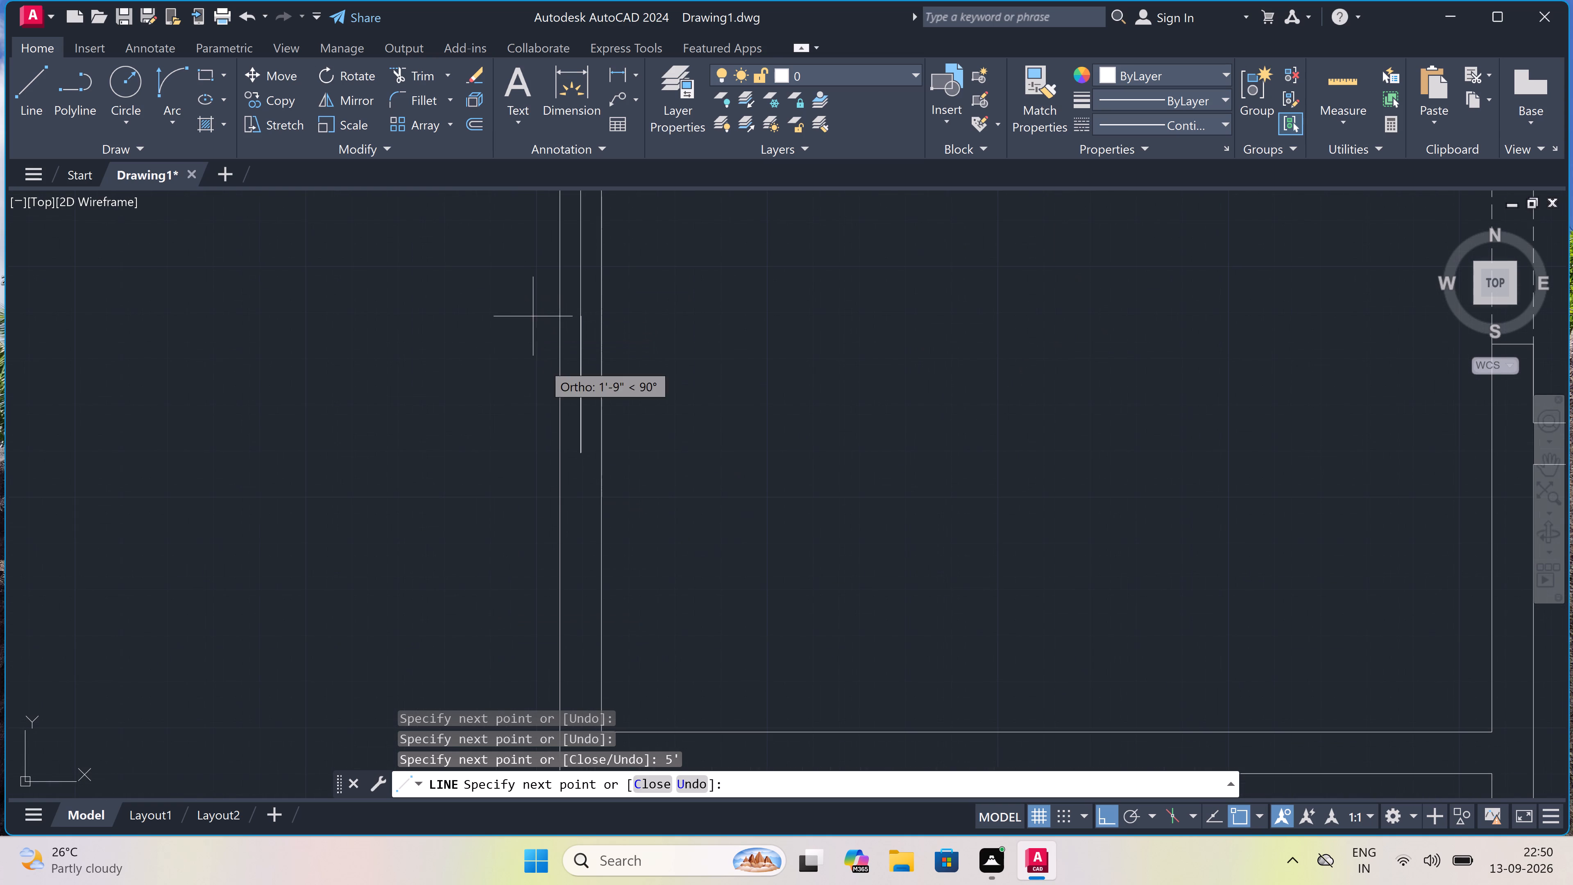
pyautogui.click(556, 452)
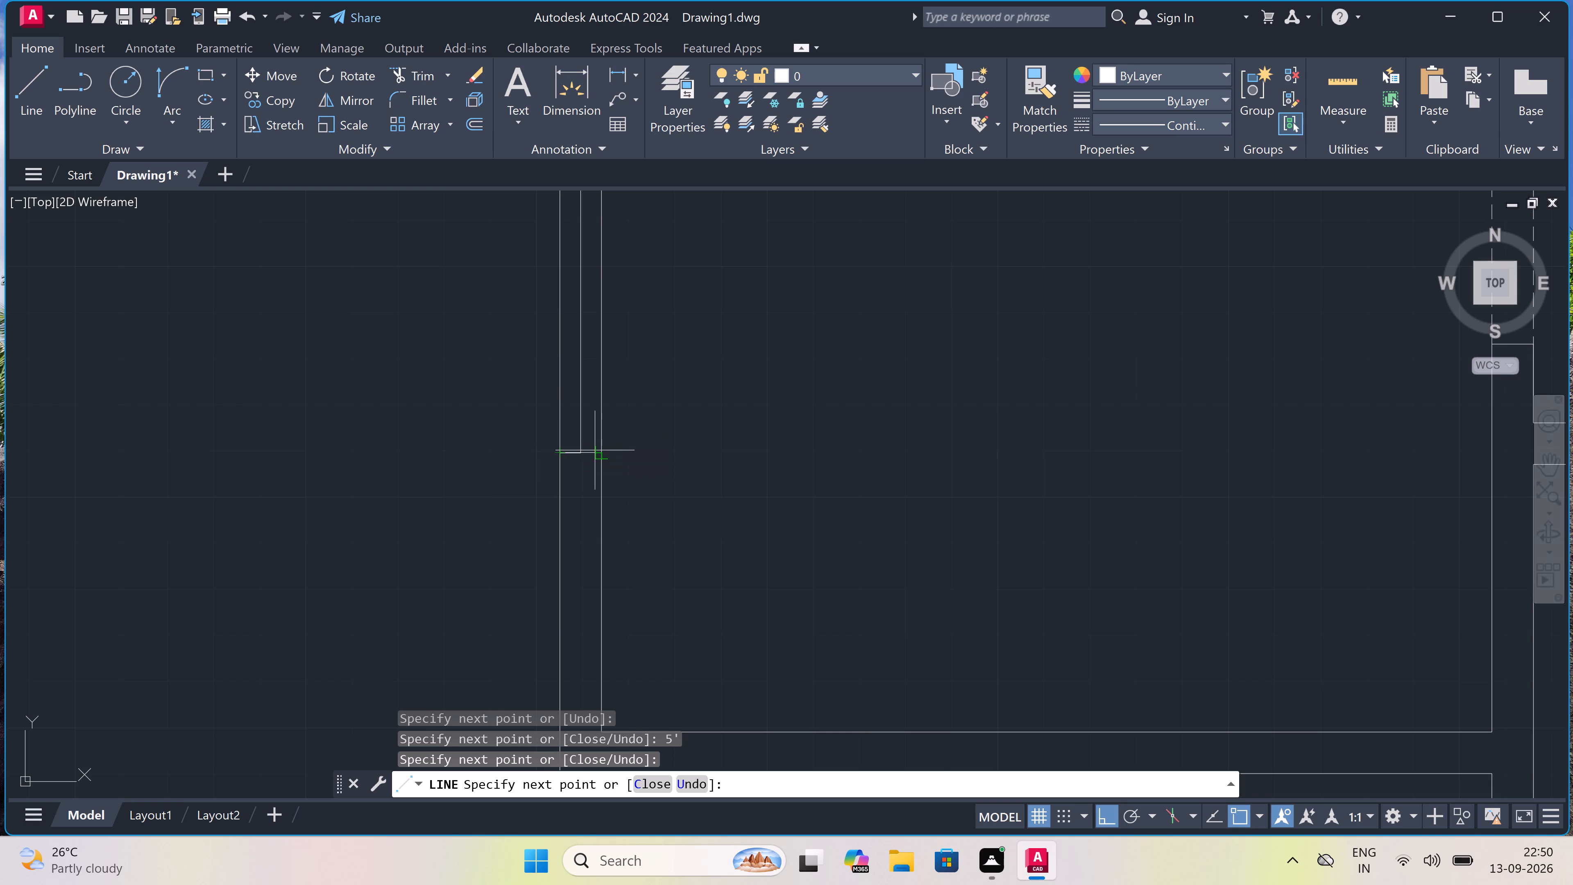
pyautogui.click(598, 453)
pyautogui.press('Escape')
pyautogui.scroll(-4, 534, 418)
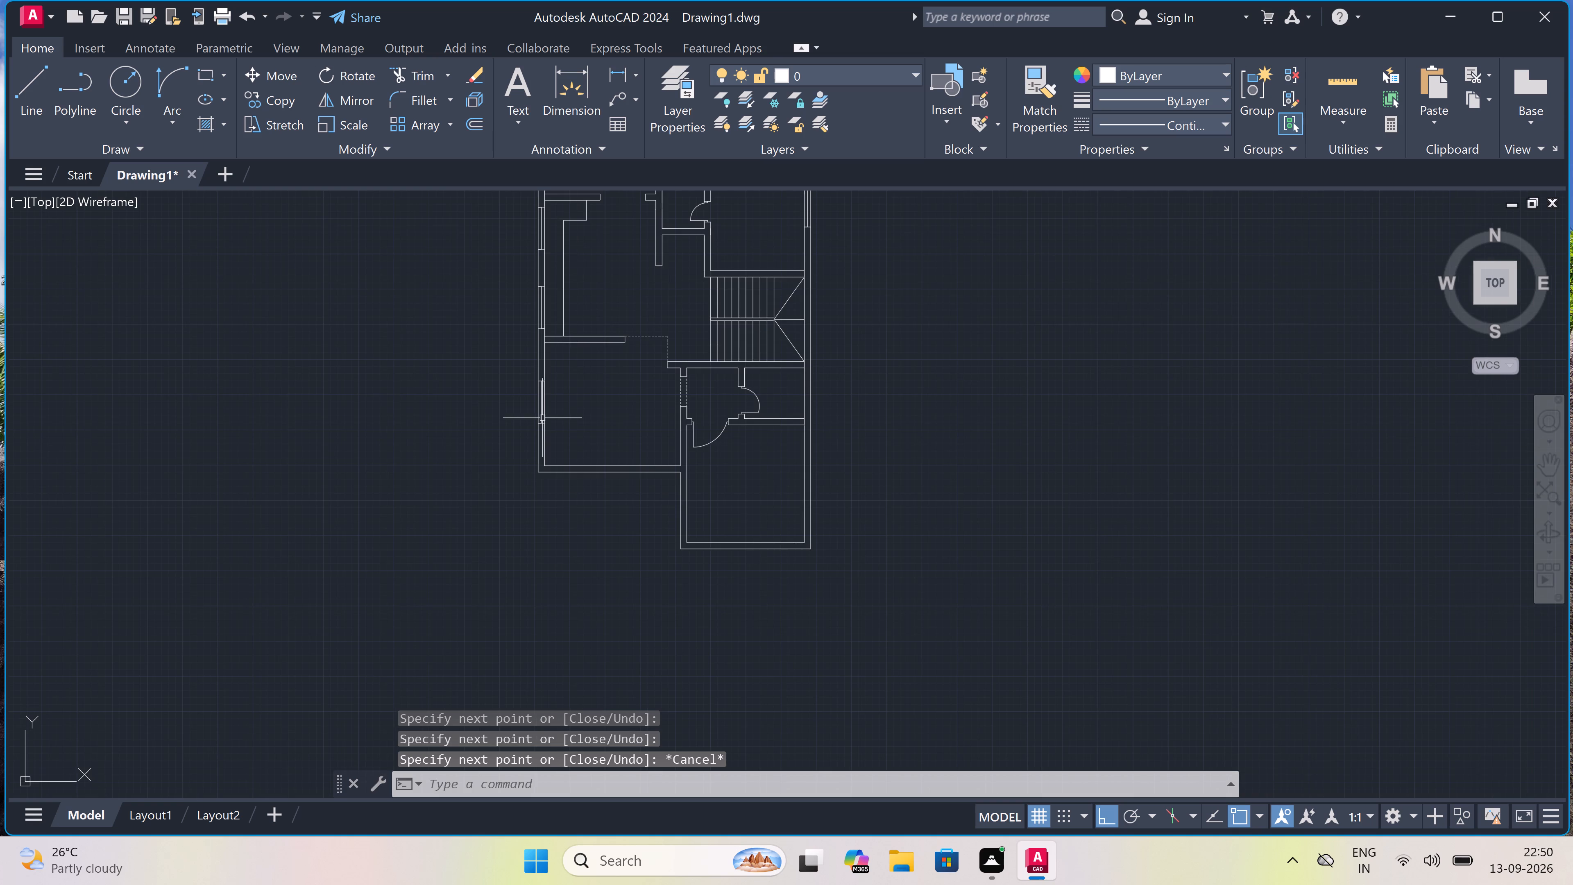
pyautogui.scroll(2, 591, 432)
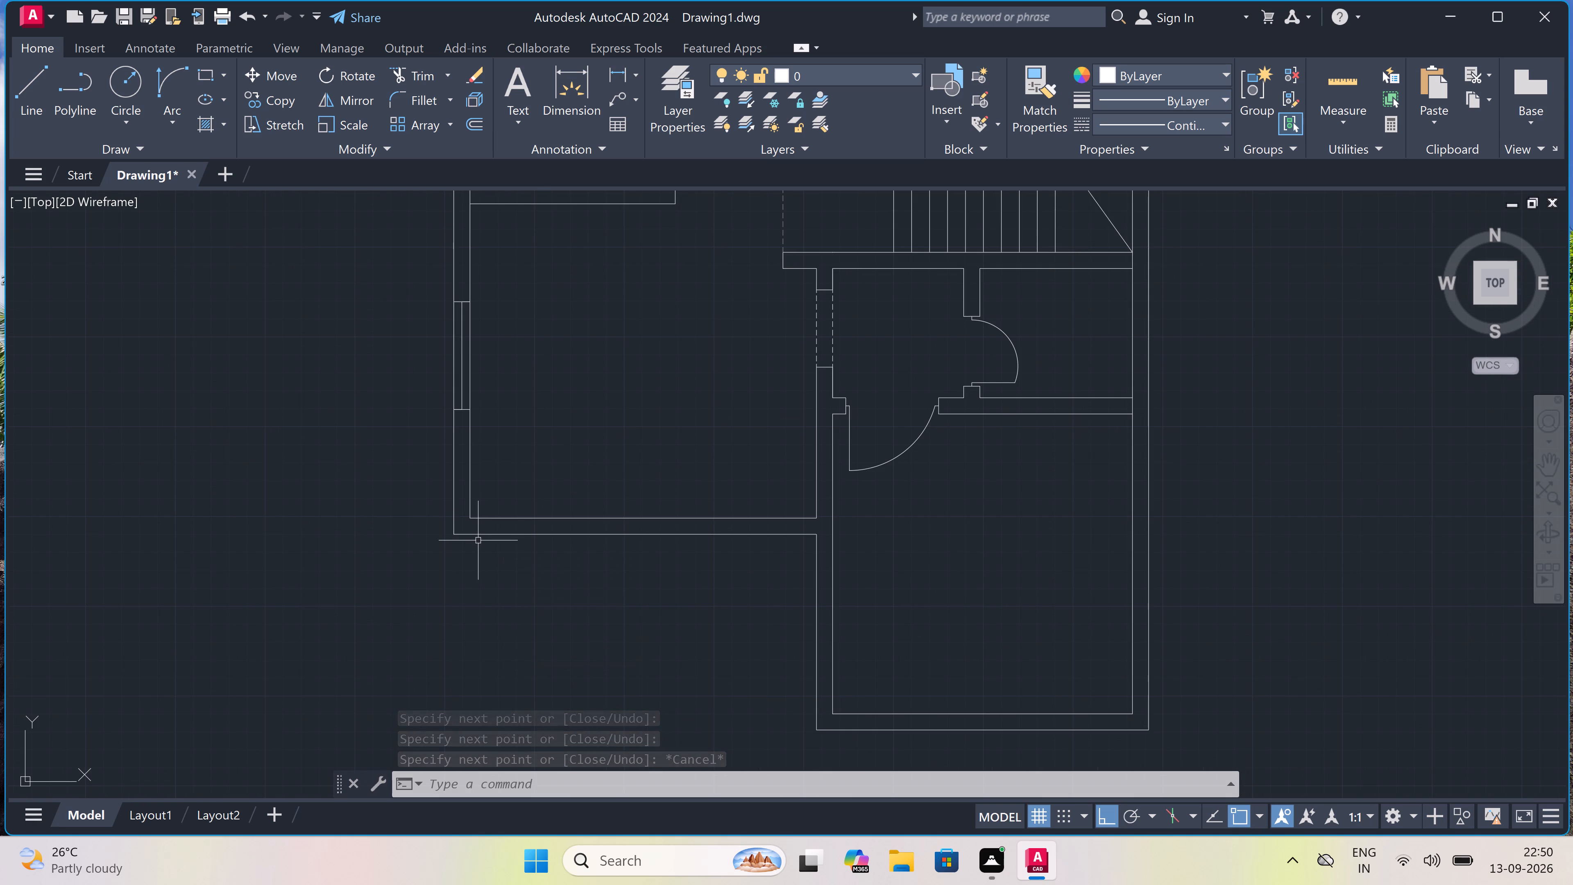
# Draw a 3' window with end lines and a centre line in the southwest room's south wall, near the west corner.
pyautogui.press('space')
pyautogui.scroll(1, 490, 524)
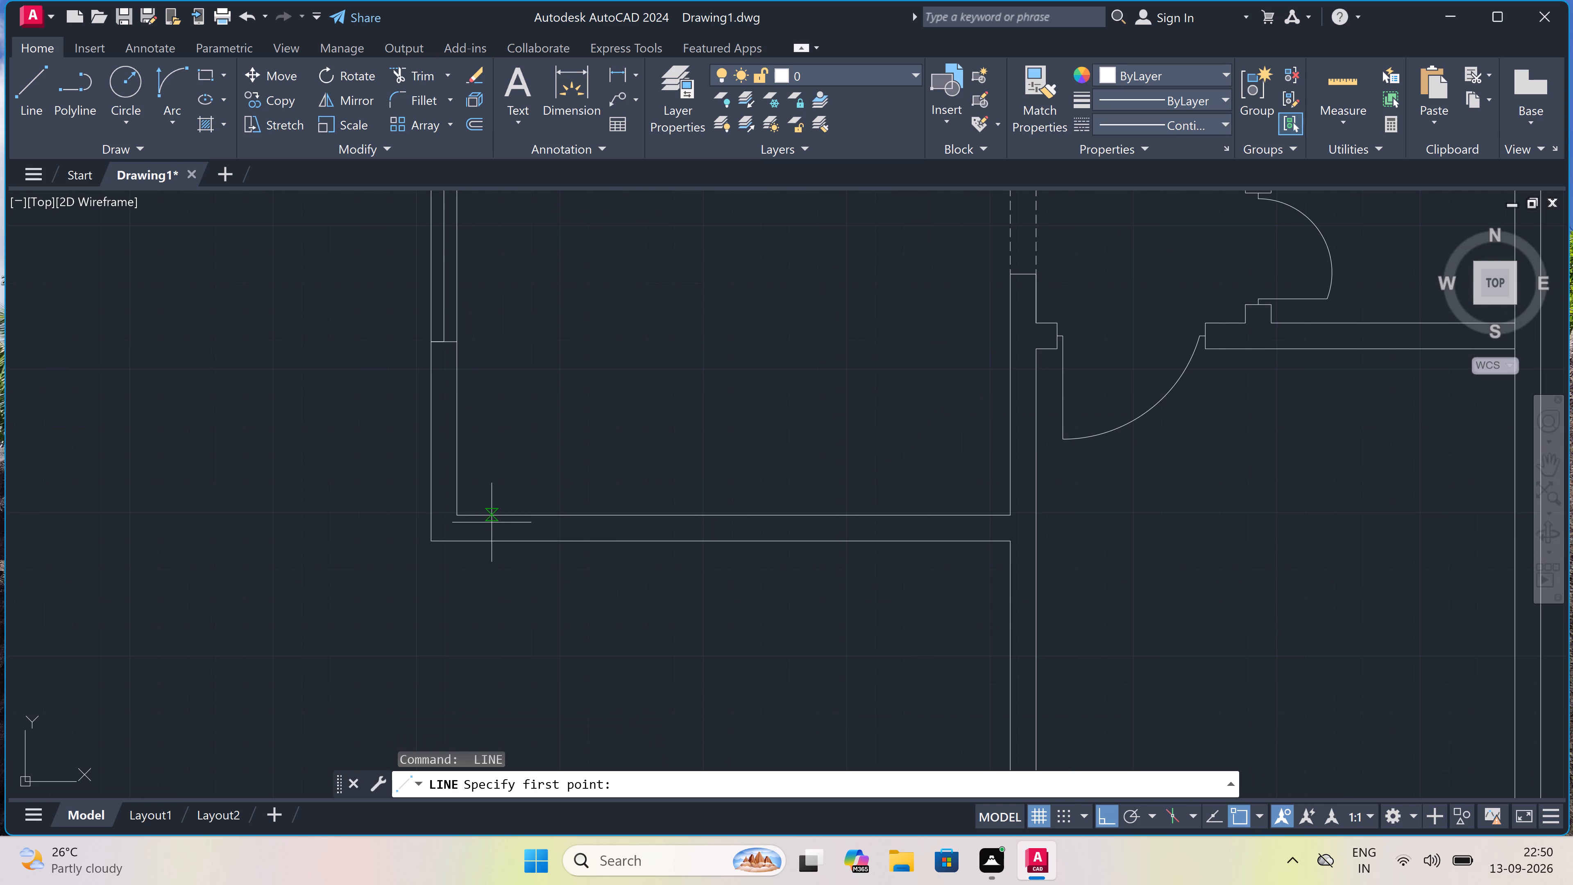
pyautogui.moveTo(517, 515); pyautogui.dragTo(515, 527)
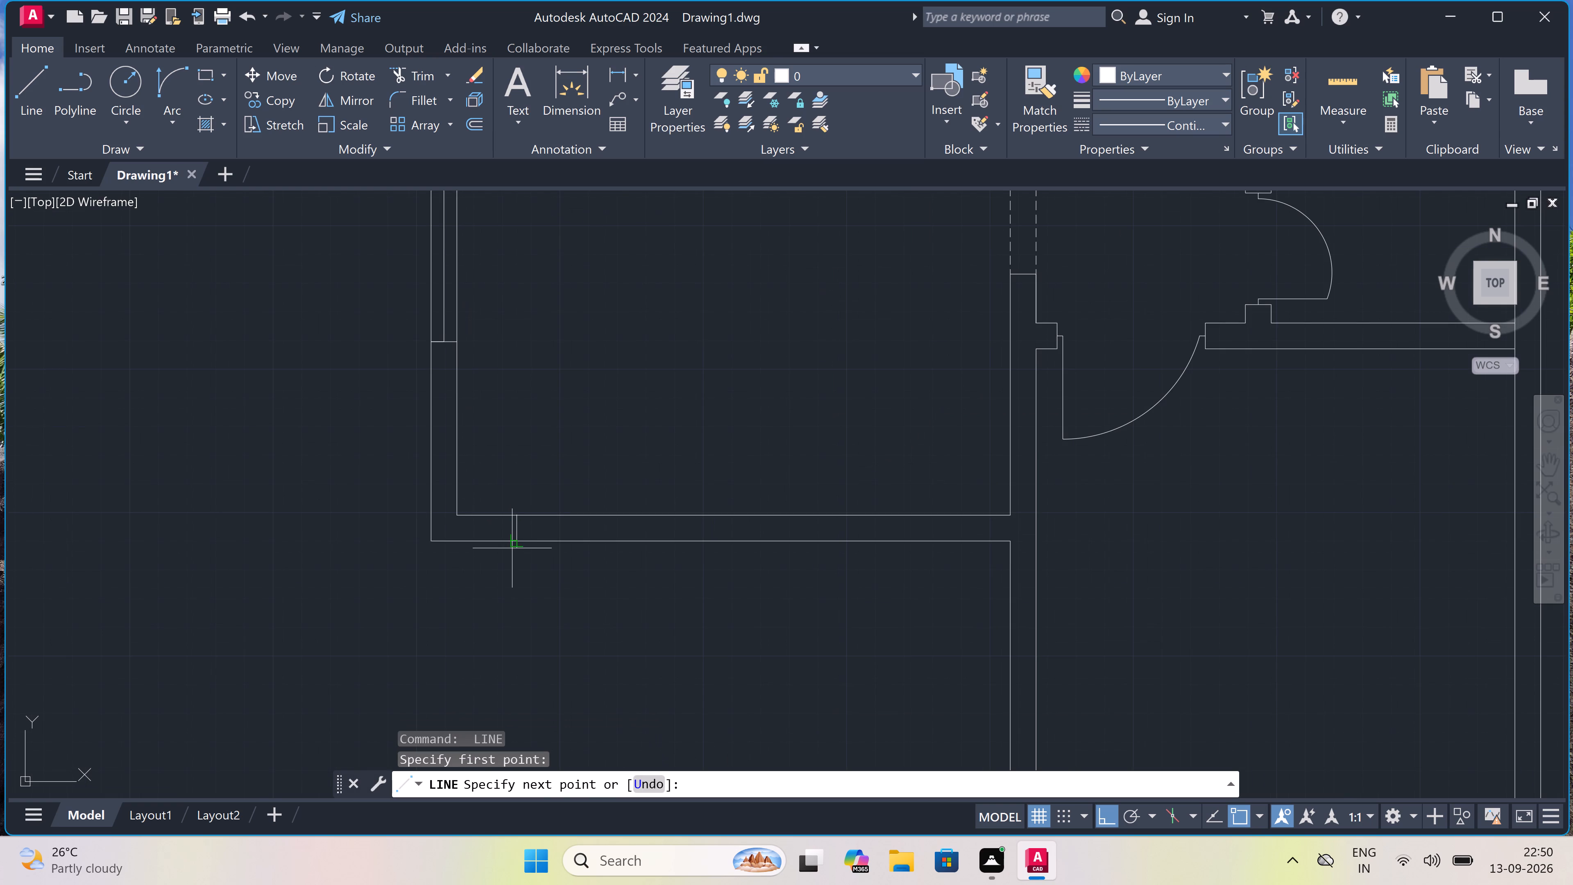
pyautogui.click(511, 541)
pyautogui.moveTo(512, 524); pyautogui.dragTo(528, 528)
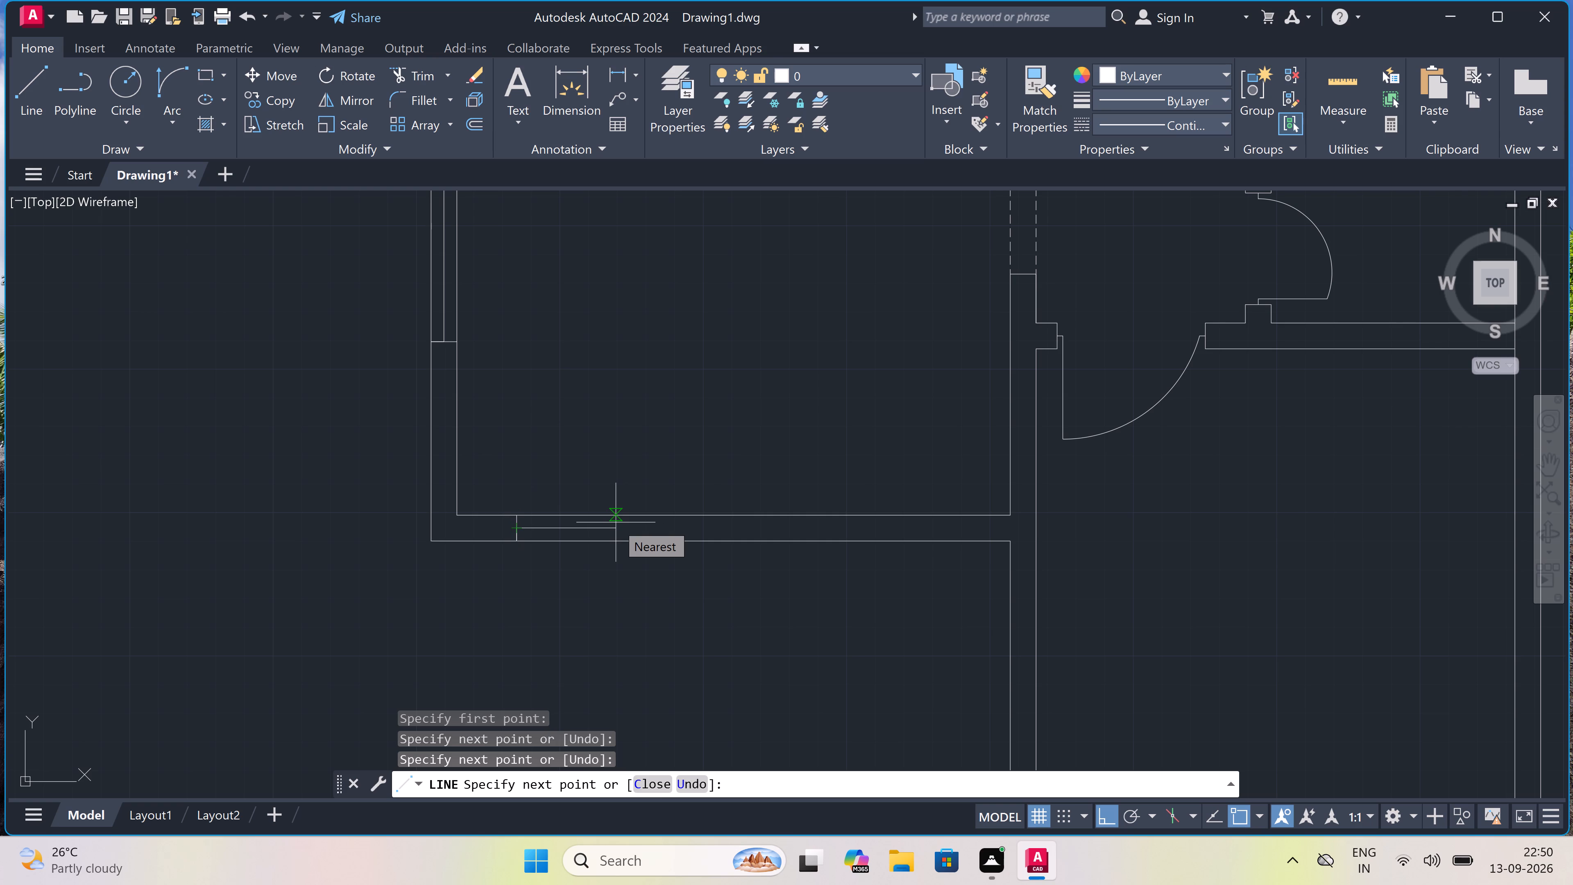
pyautogui.write("3'")
pyautogui.press('space')
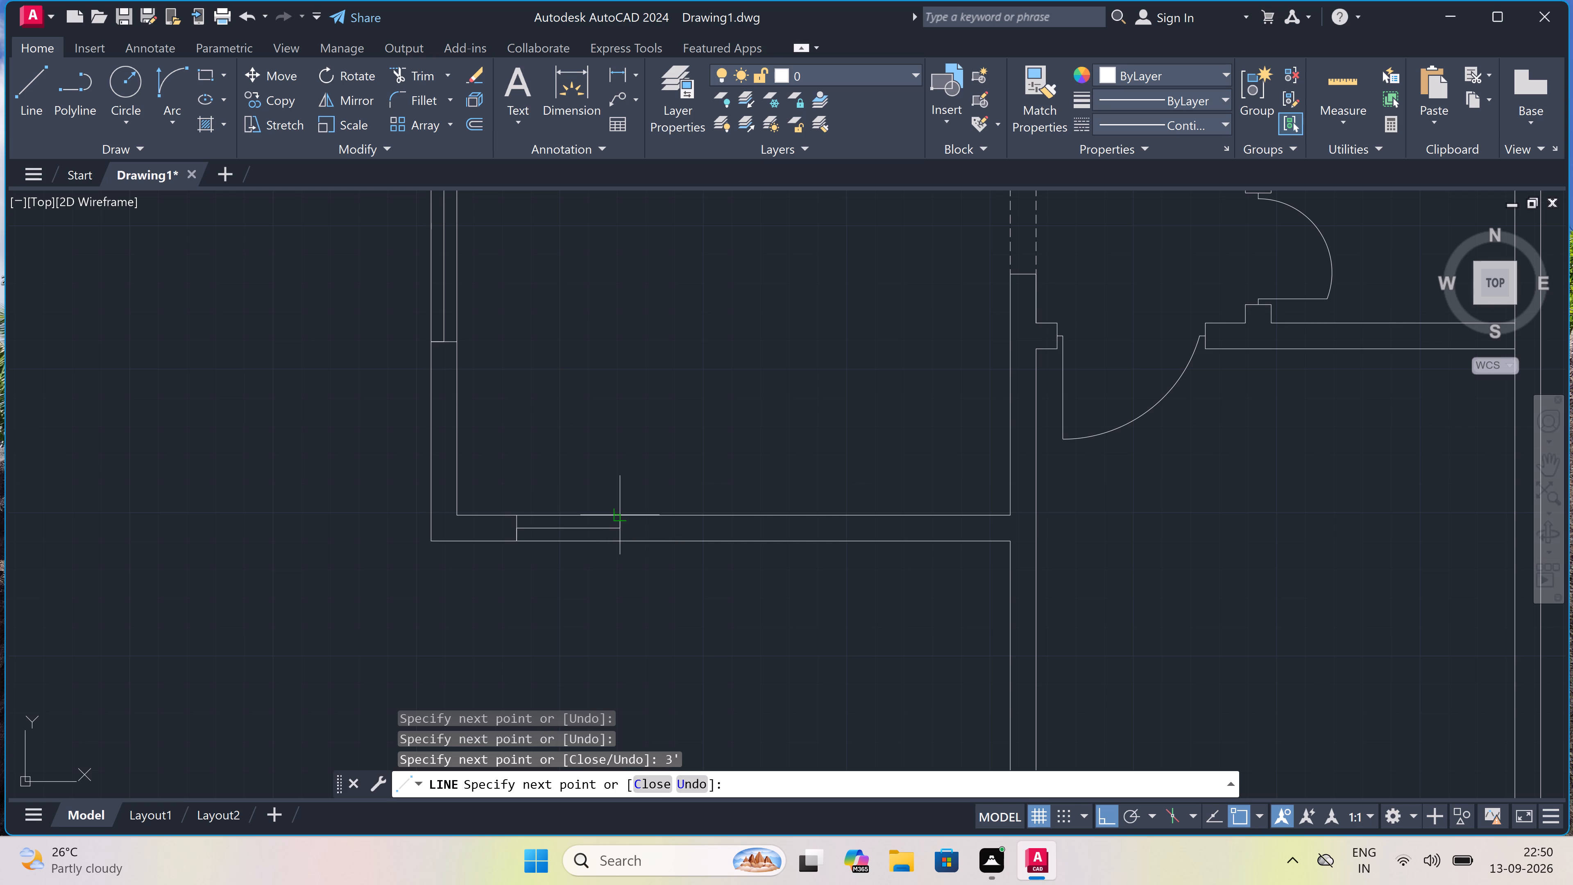
pyautogui.click(625, 510)
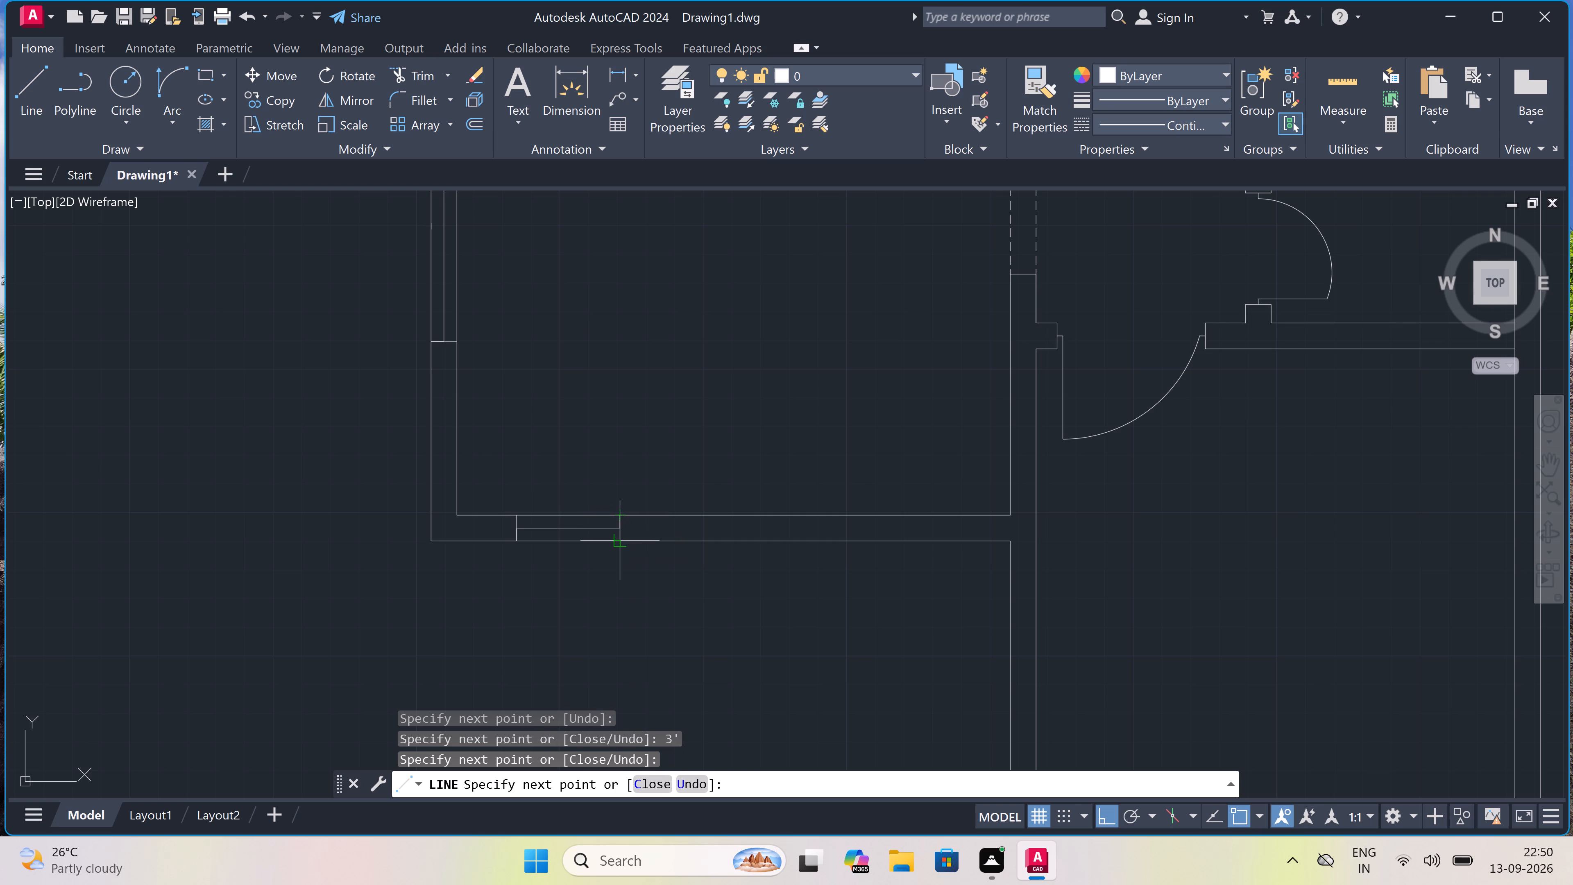
pyautogui.click(625, 540)
pyautogui.press('Escape')
# Draw a door jamb line across the south wall near its east end, with a 2" westward offset at mid-wall and a 4' leaf line northward.
pyautogui.scroll(-2, 623, 538)
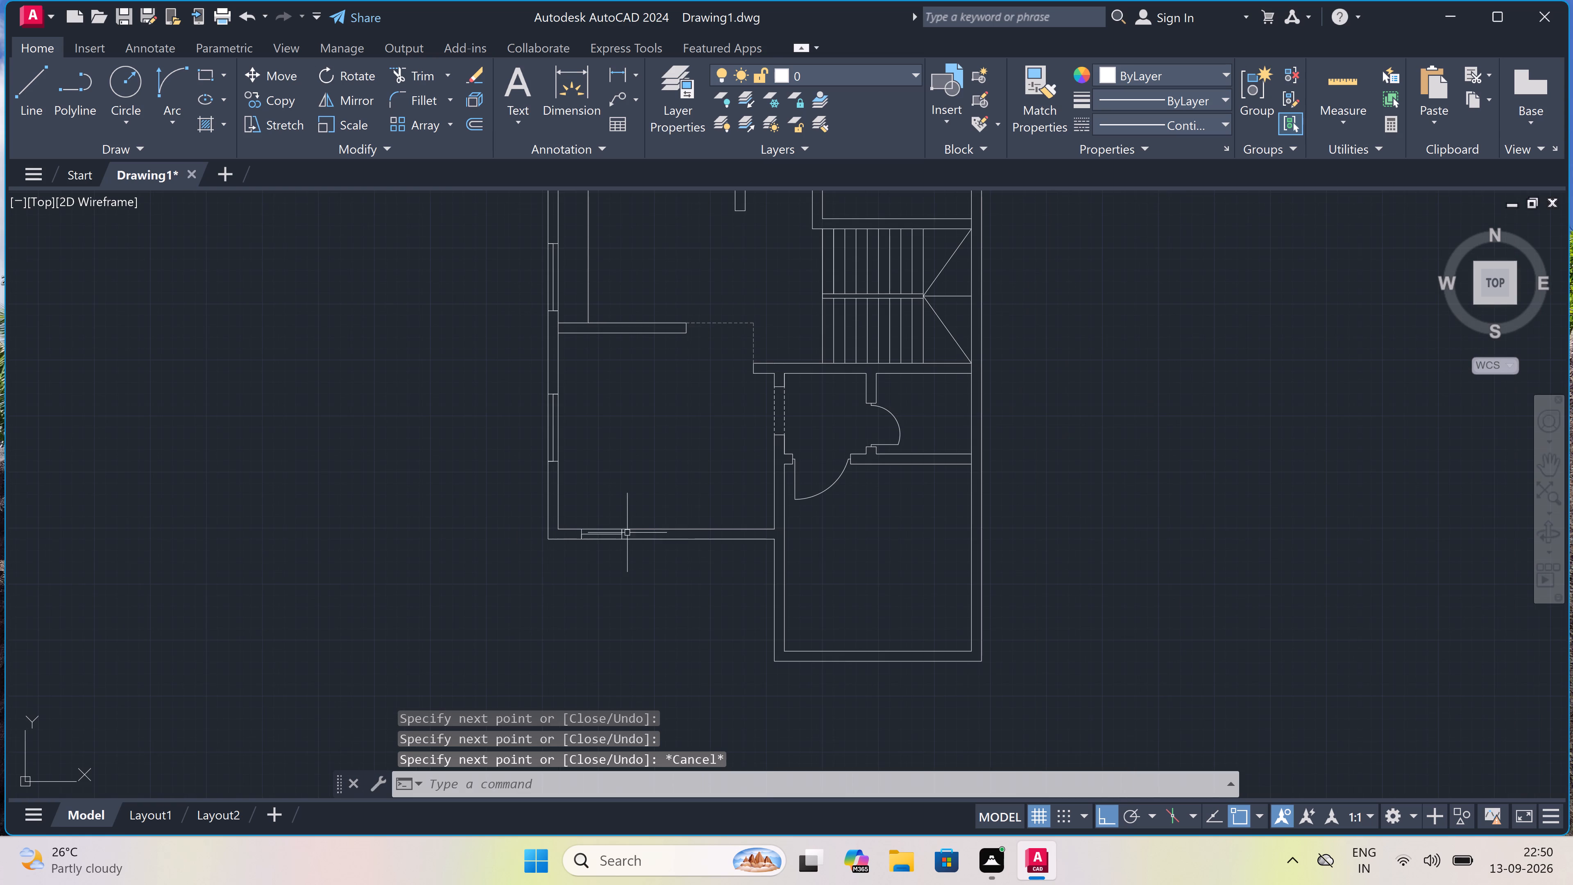
pyautogui.scroll(3, 710, 513)
pyautogui.press('space')
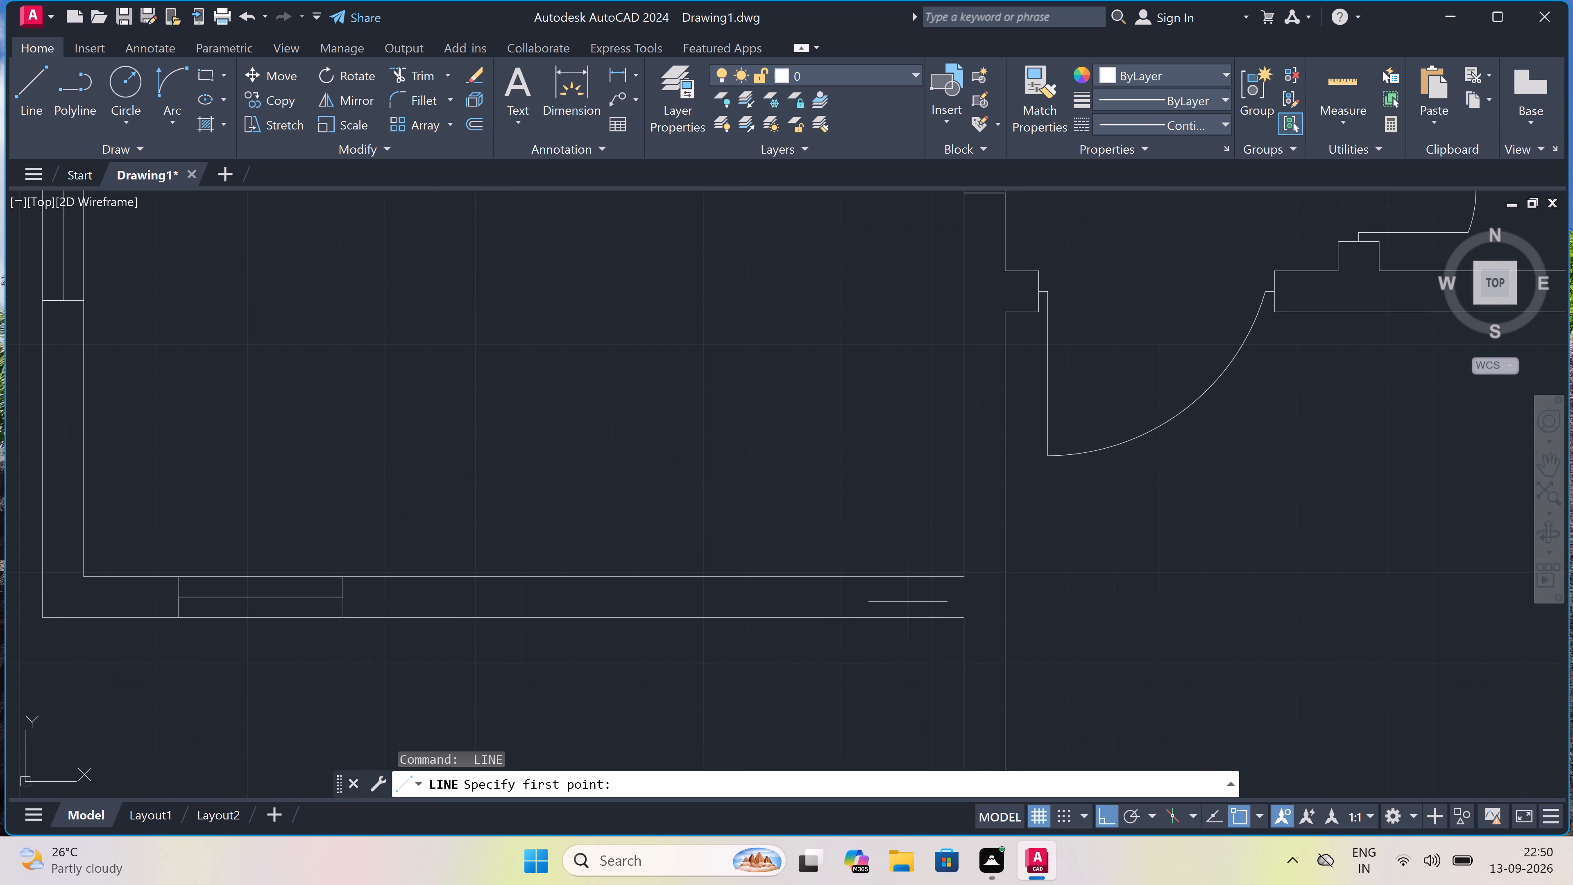
pyautogui.click(918, 616)
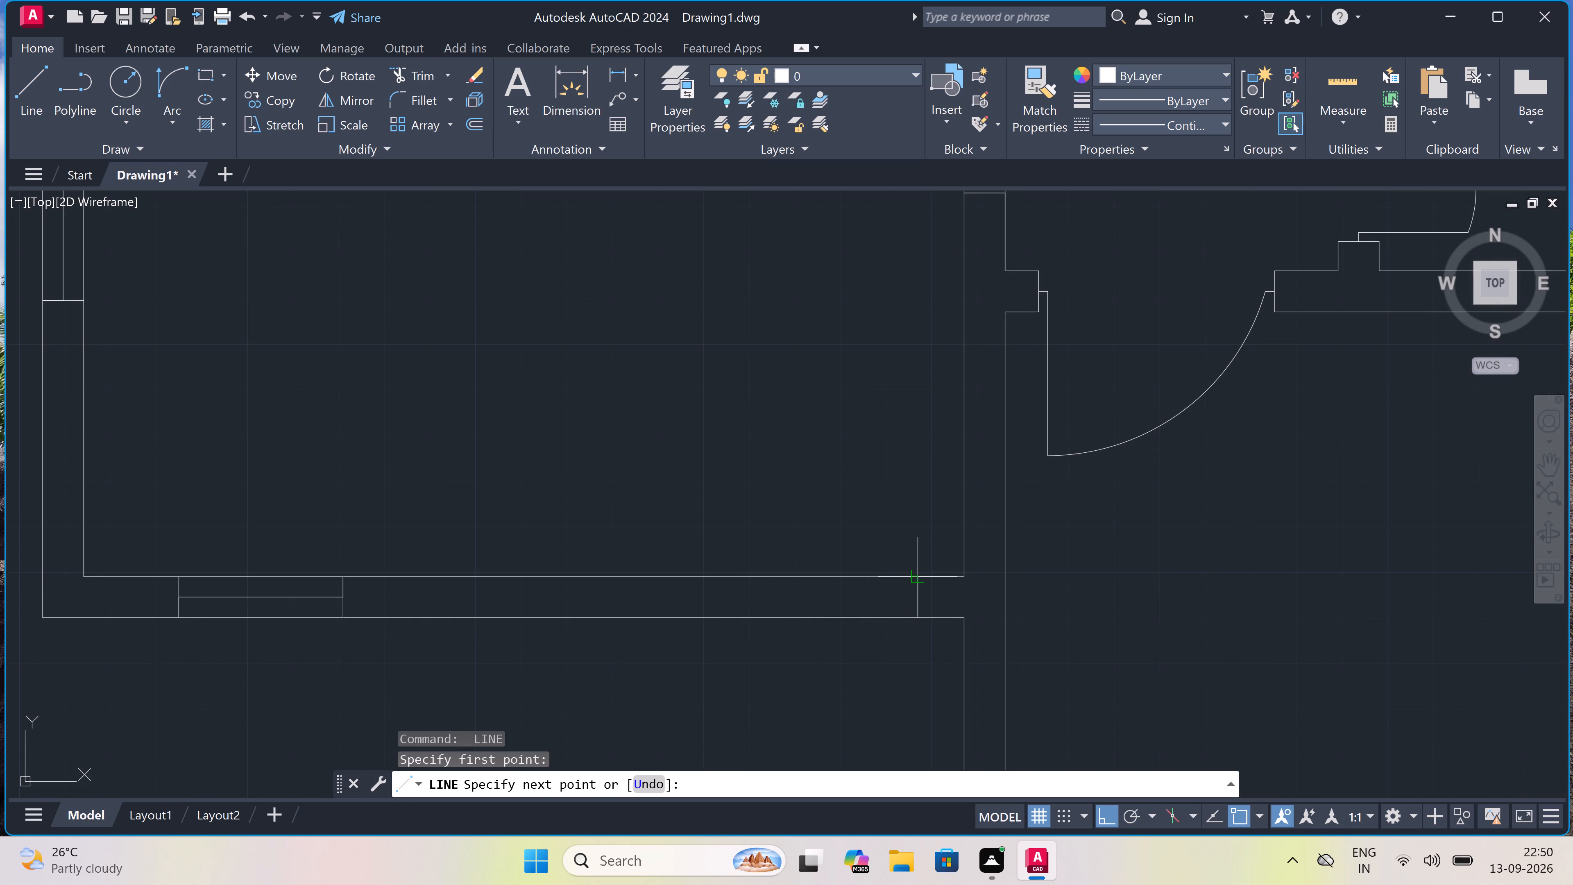
pyautogui.click(914, 580)
pyautogui.press('Escape')
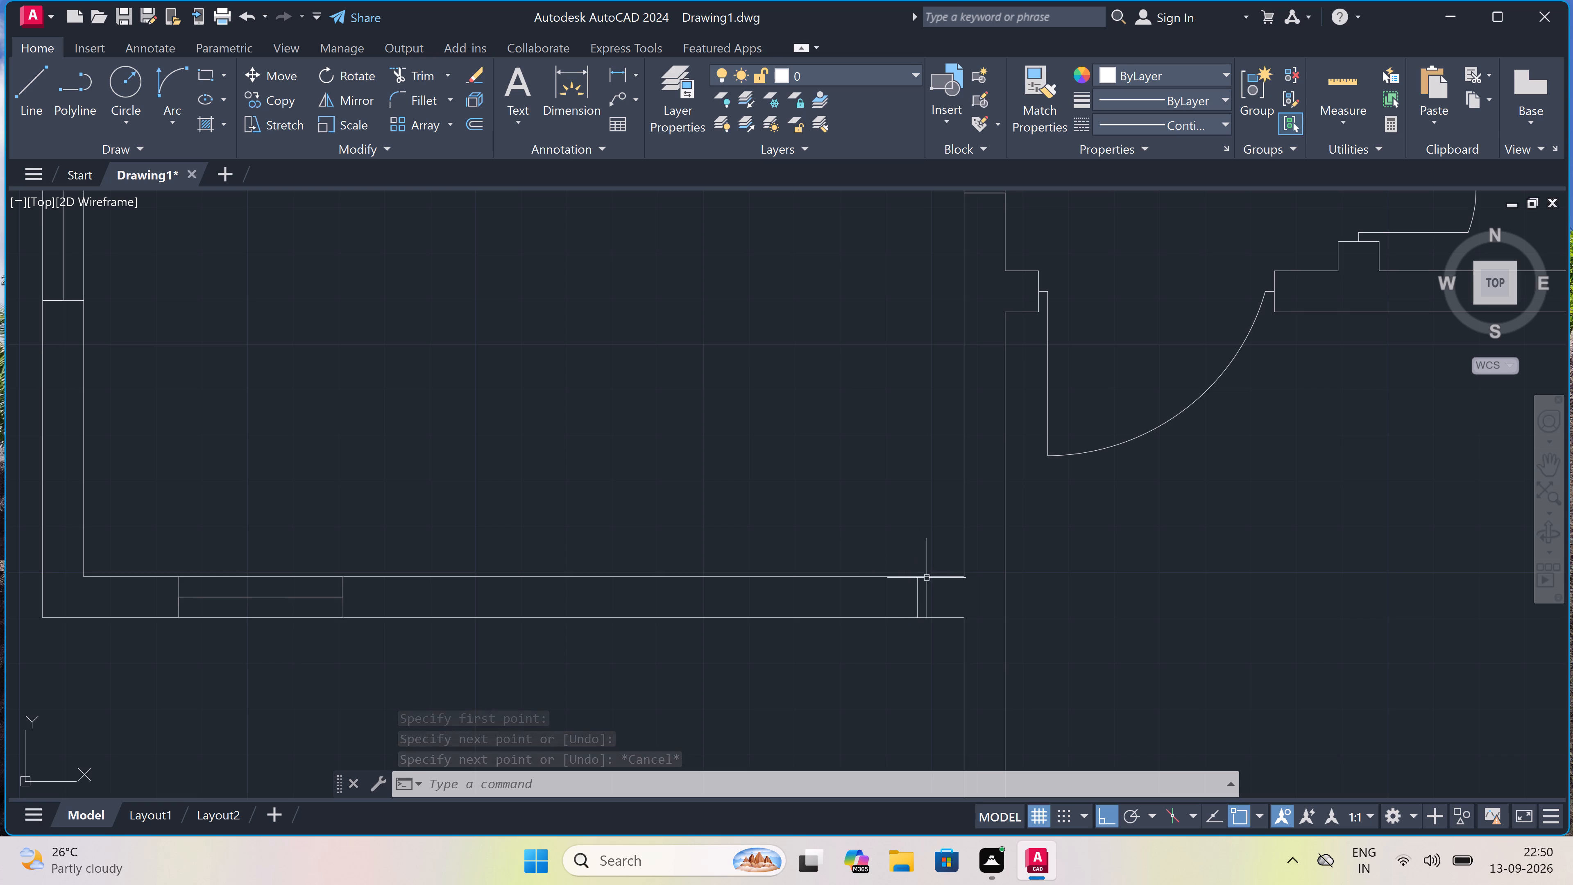
pyautogui.press('space')
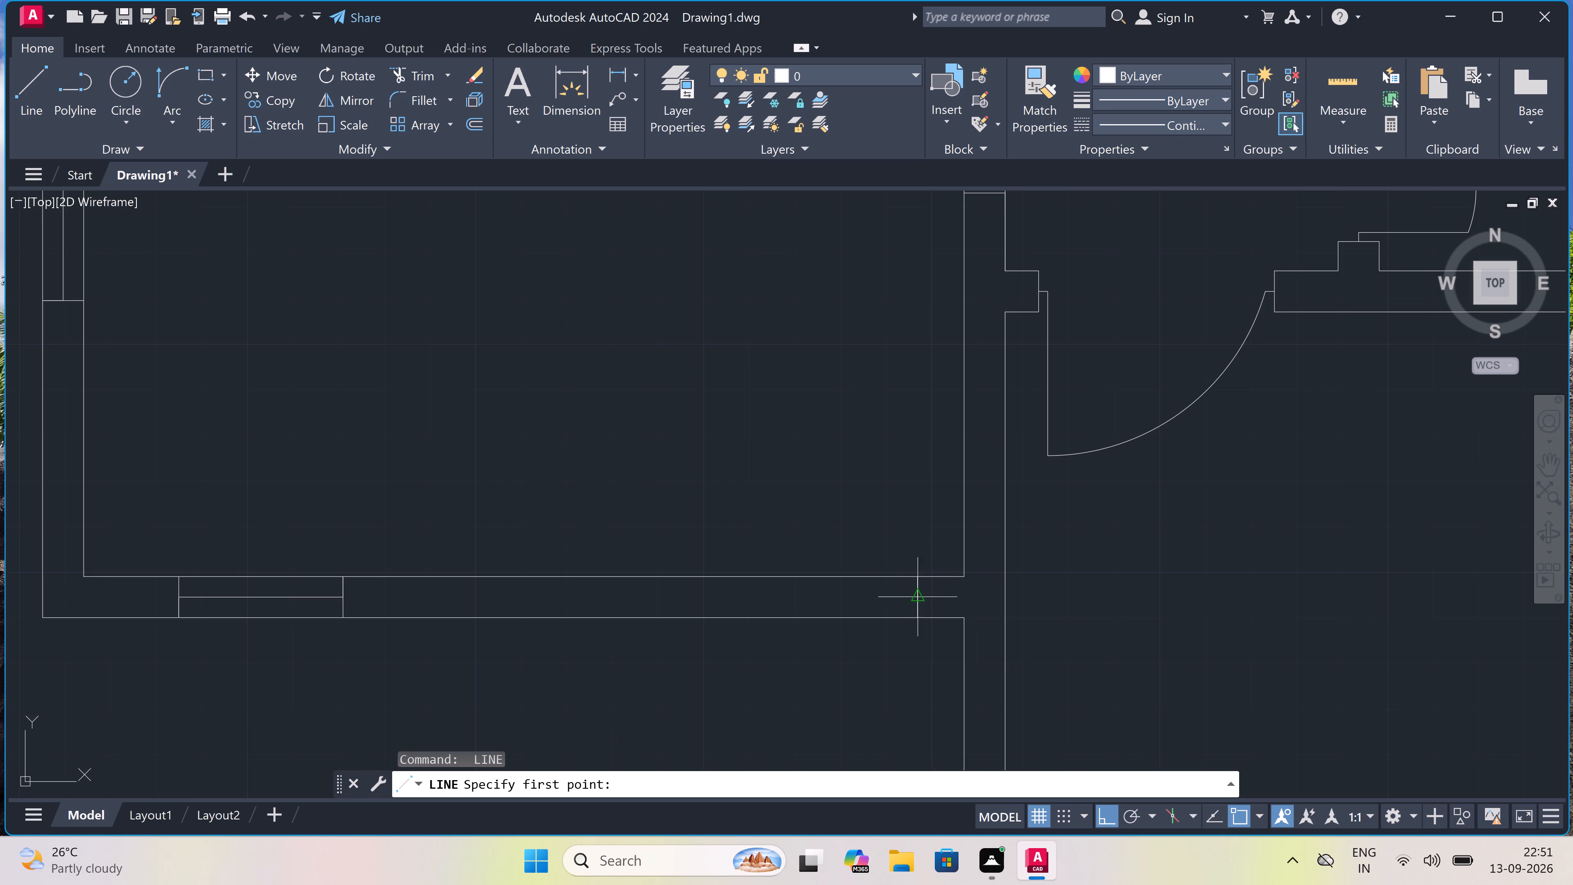
pyautogui.moveTo(920, 600); pyautogui.dragTo(907, 601)
pyautogui.write('2"')
pyautogui.press('space')
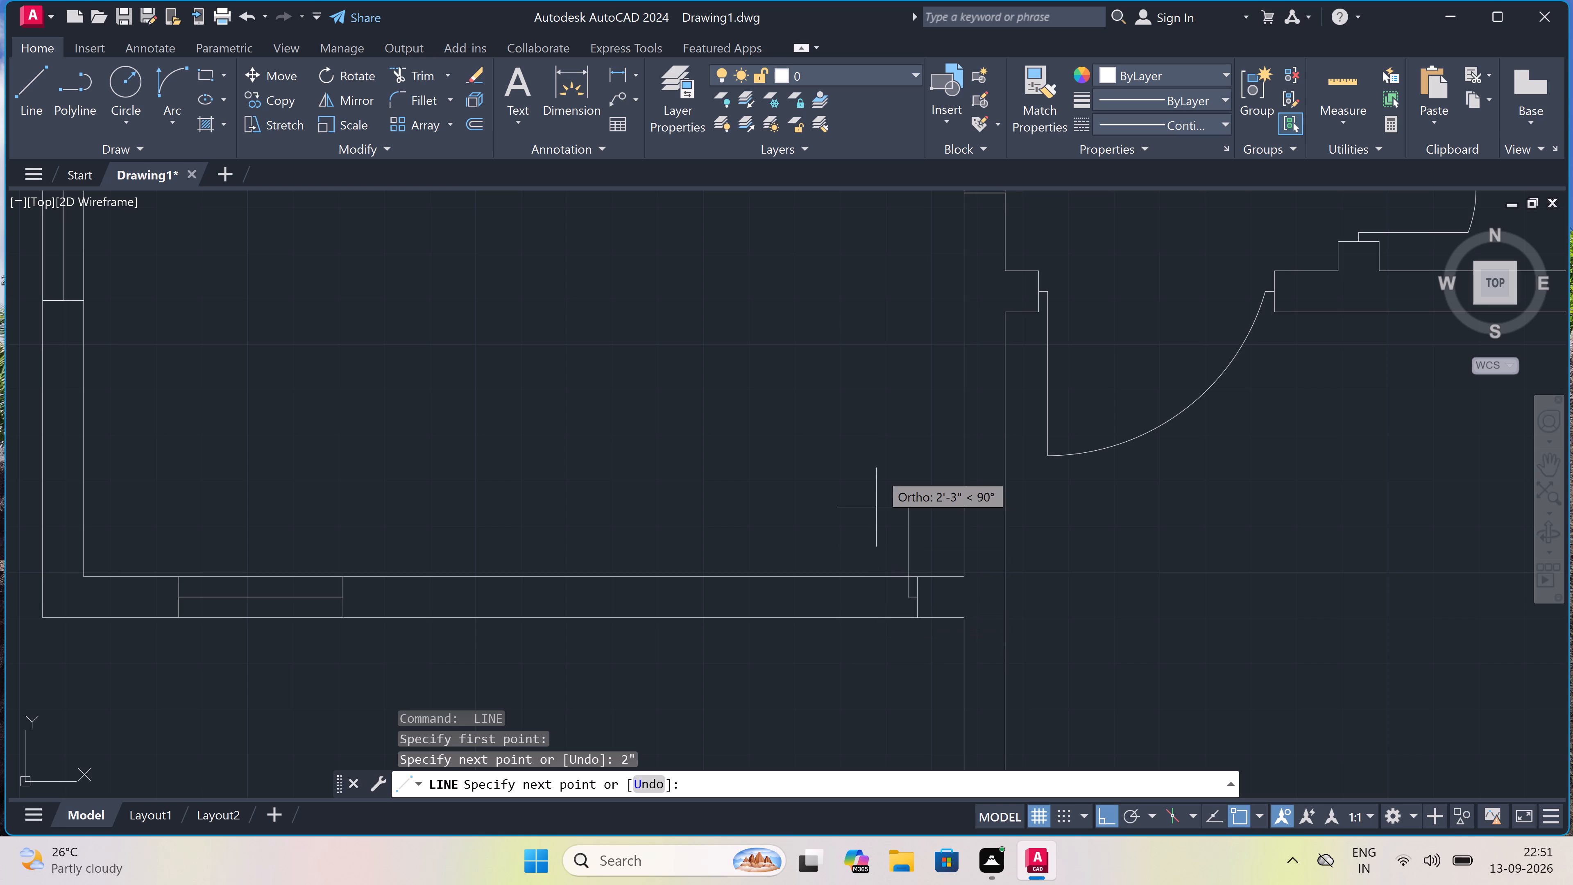
pyautogui.write("4'")
pyautogui.press('space')
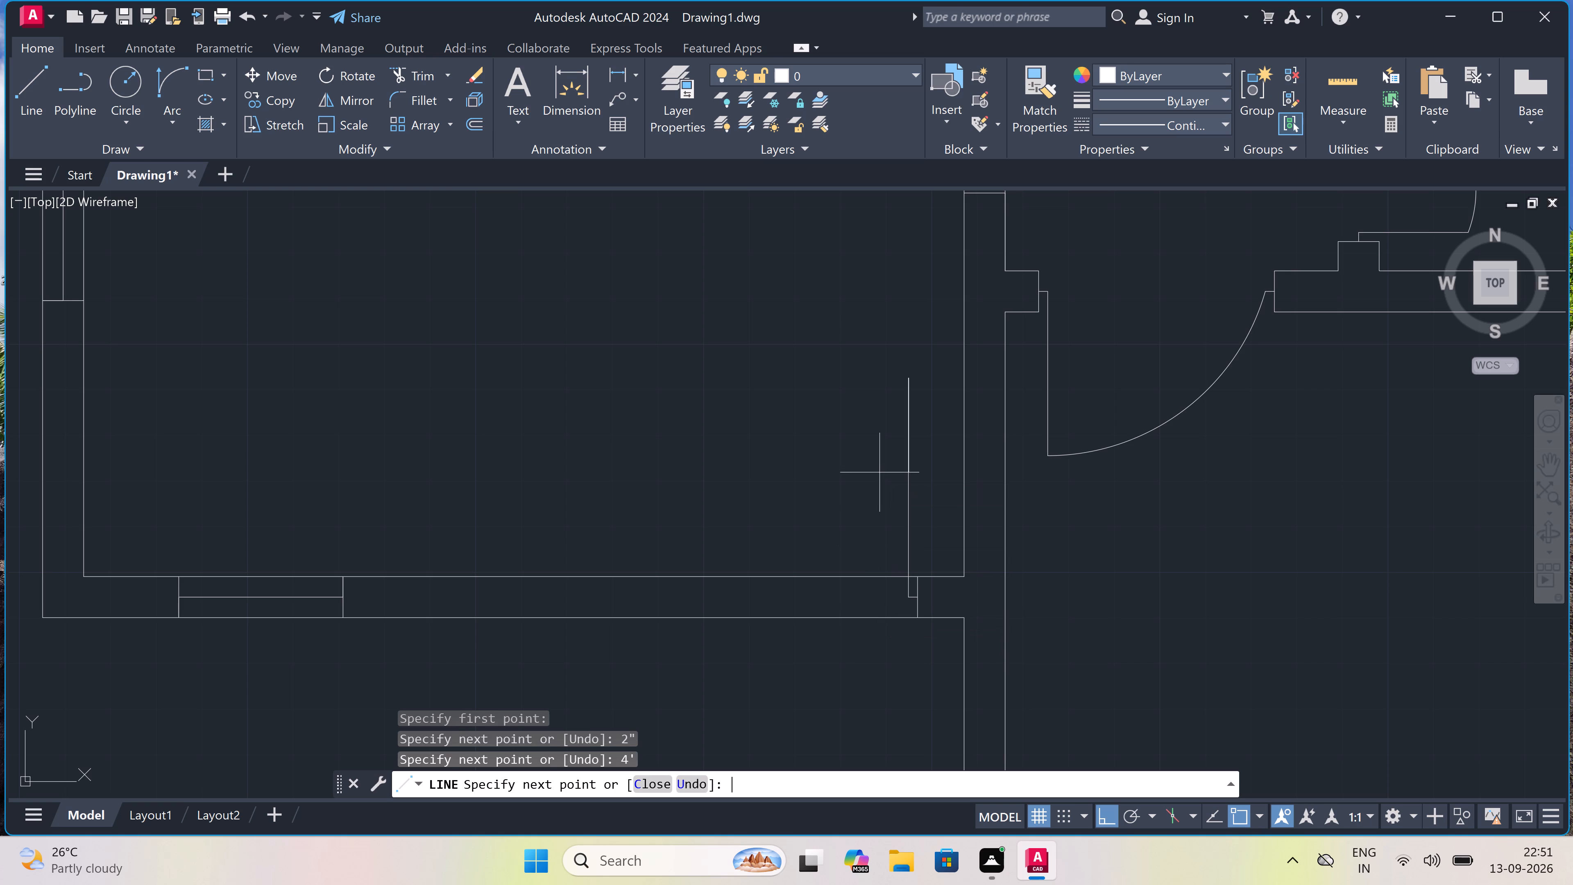
pyautogui.press('Escape')
# Draw the double door's opposite jamb line further west in the same wall, with a 2" eastward offset and a 4' leaf line northward.
pyautogui.press('space')
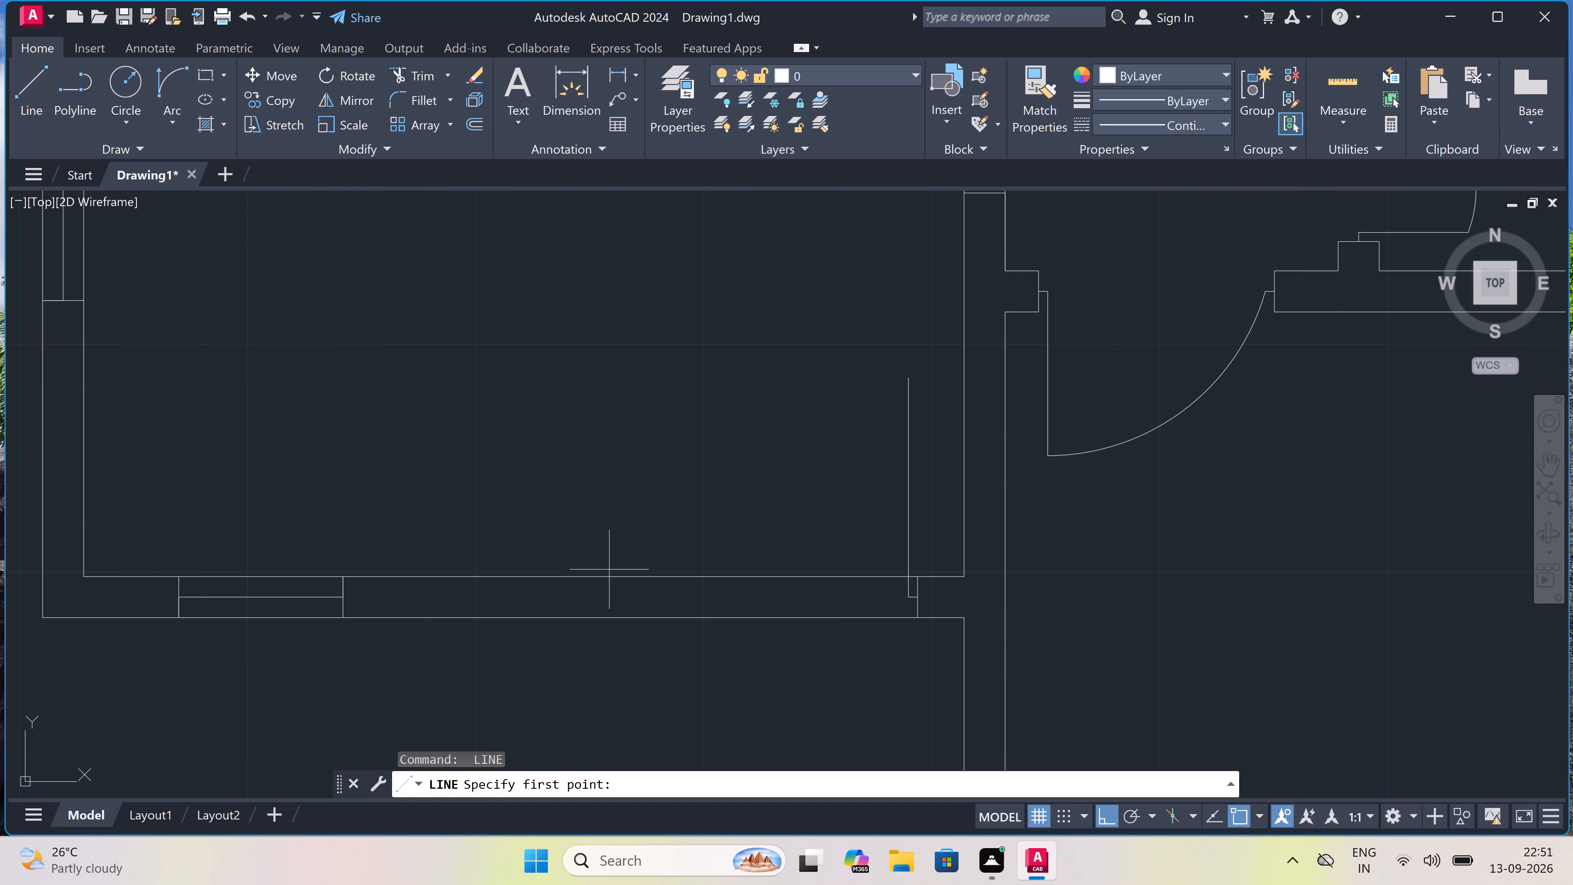
pyautogui.moveTo(596, 574); pyautogui.dragTo(596, 578)
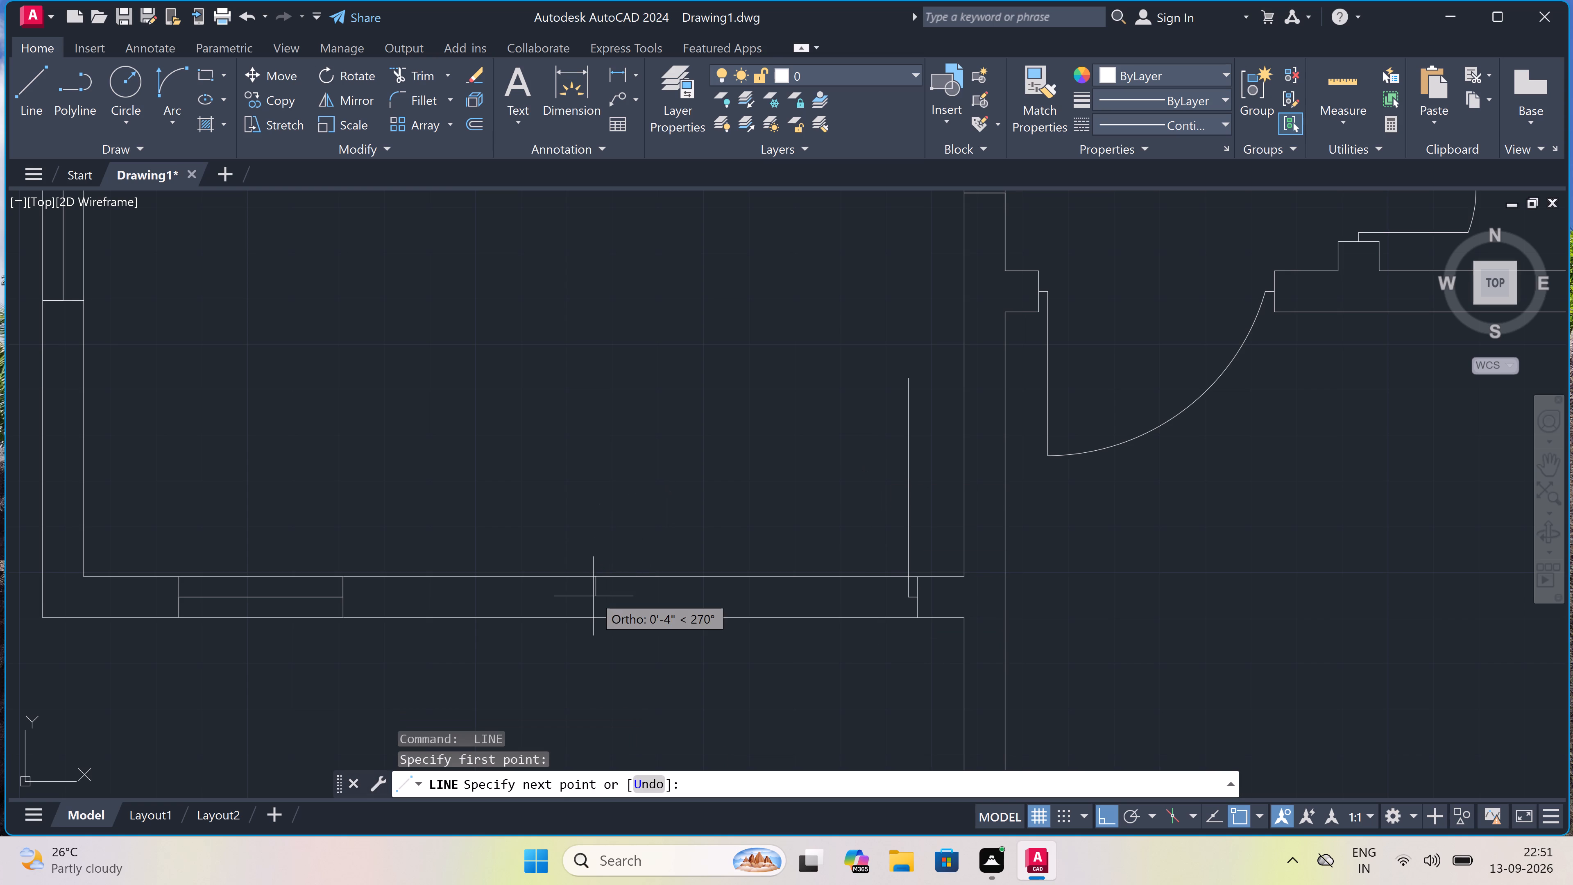
pyautogui.click(592, 616)
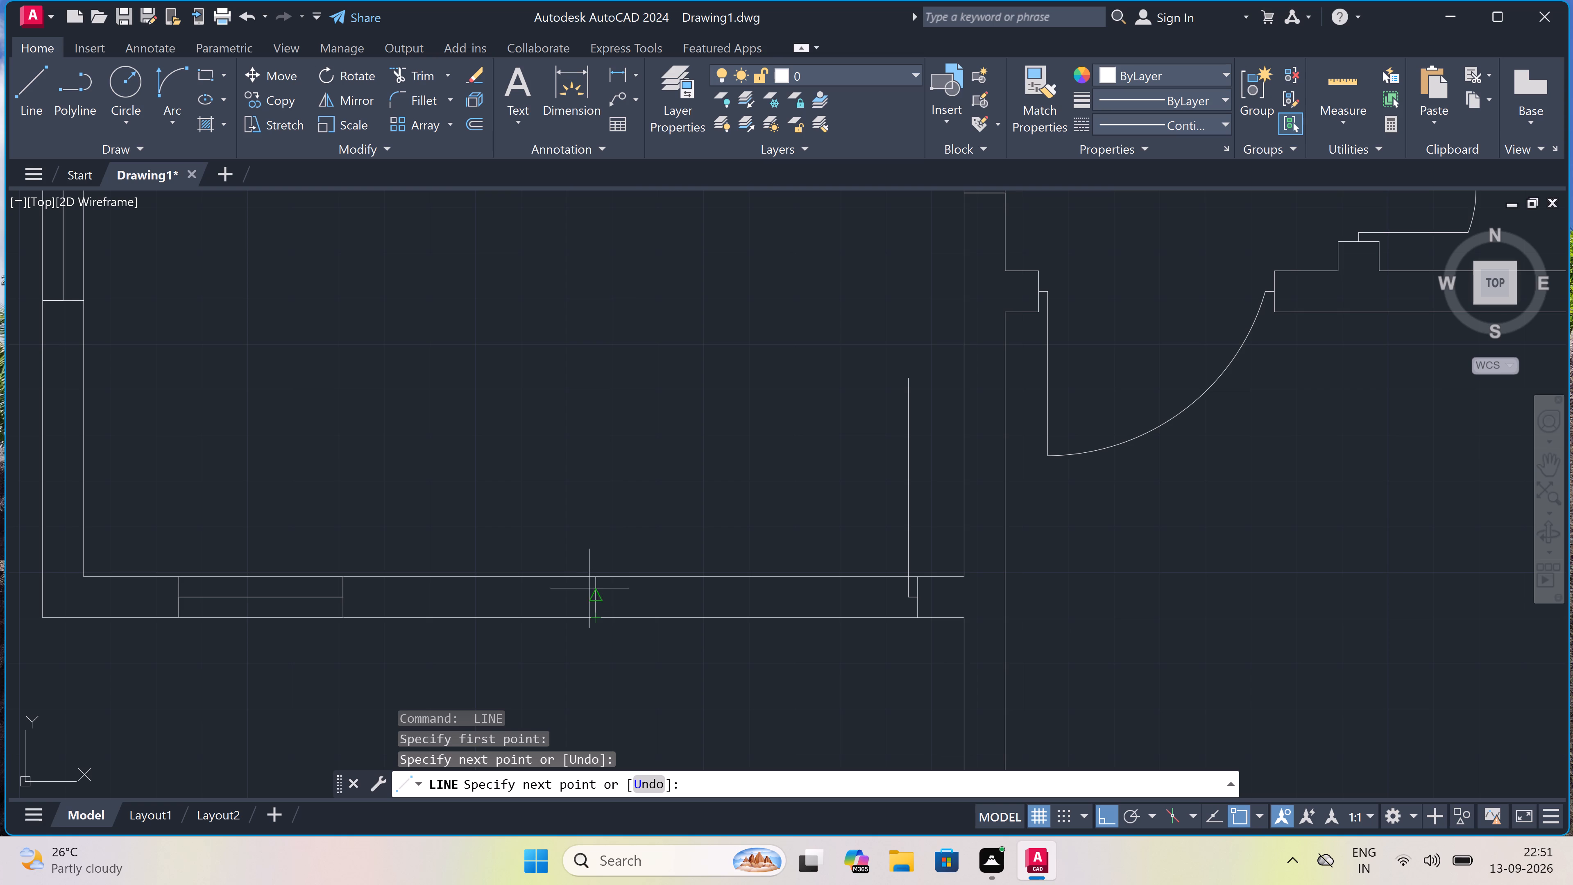
pyautogui.moveTo(599, 595); pyautogui.dragTo(646, 598)
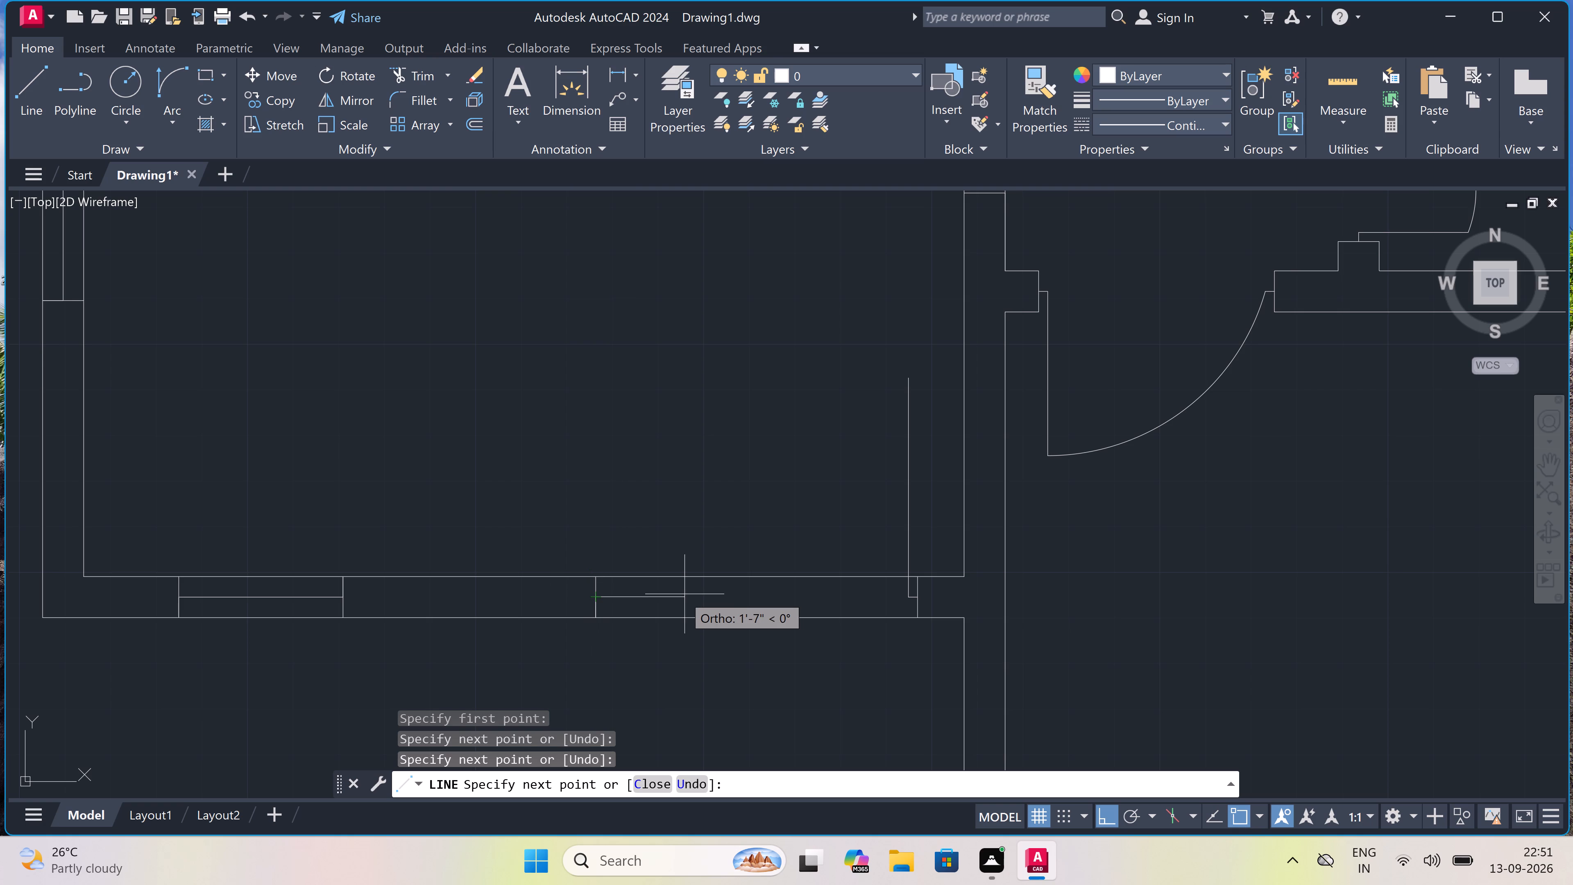
pyautogui.write('2"')
pyautogui.press('space')
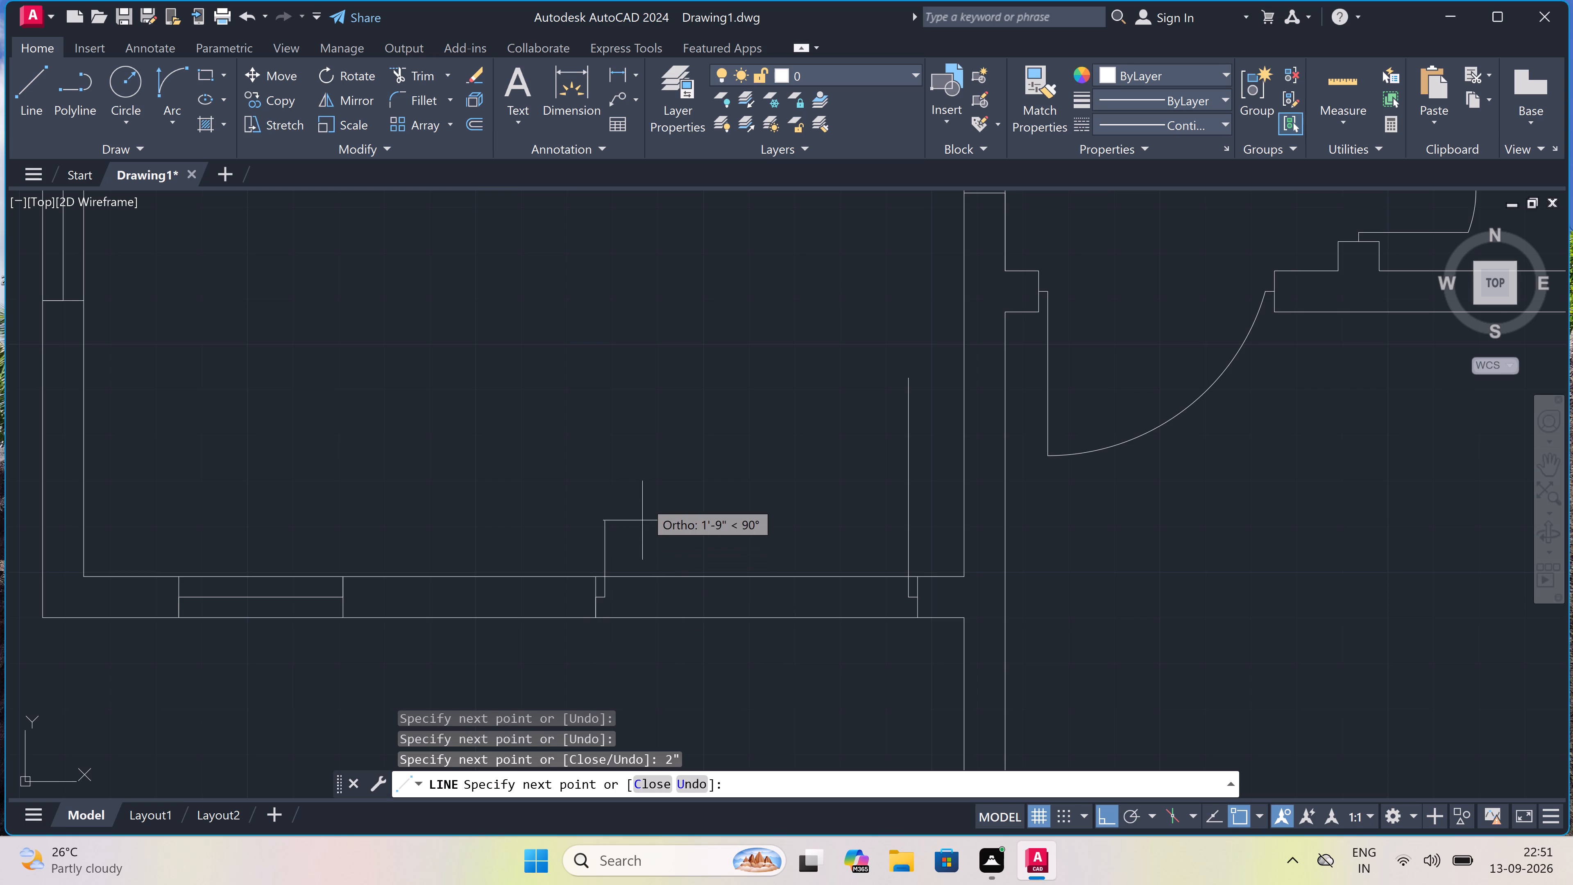
pyautogui.write("4'")
pyautogui.press('space')
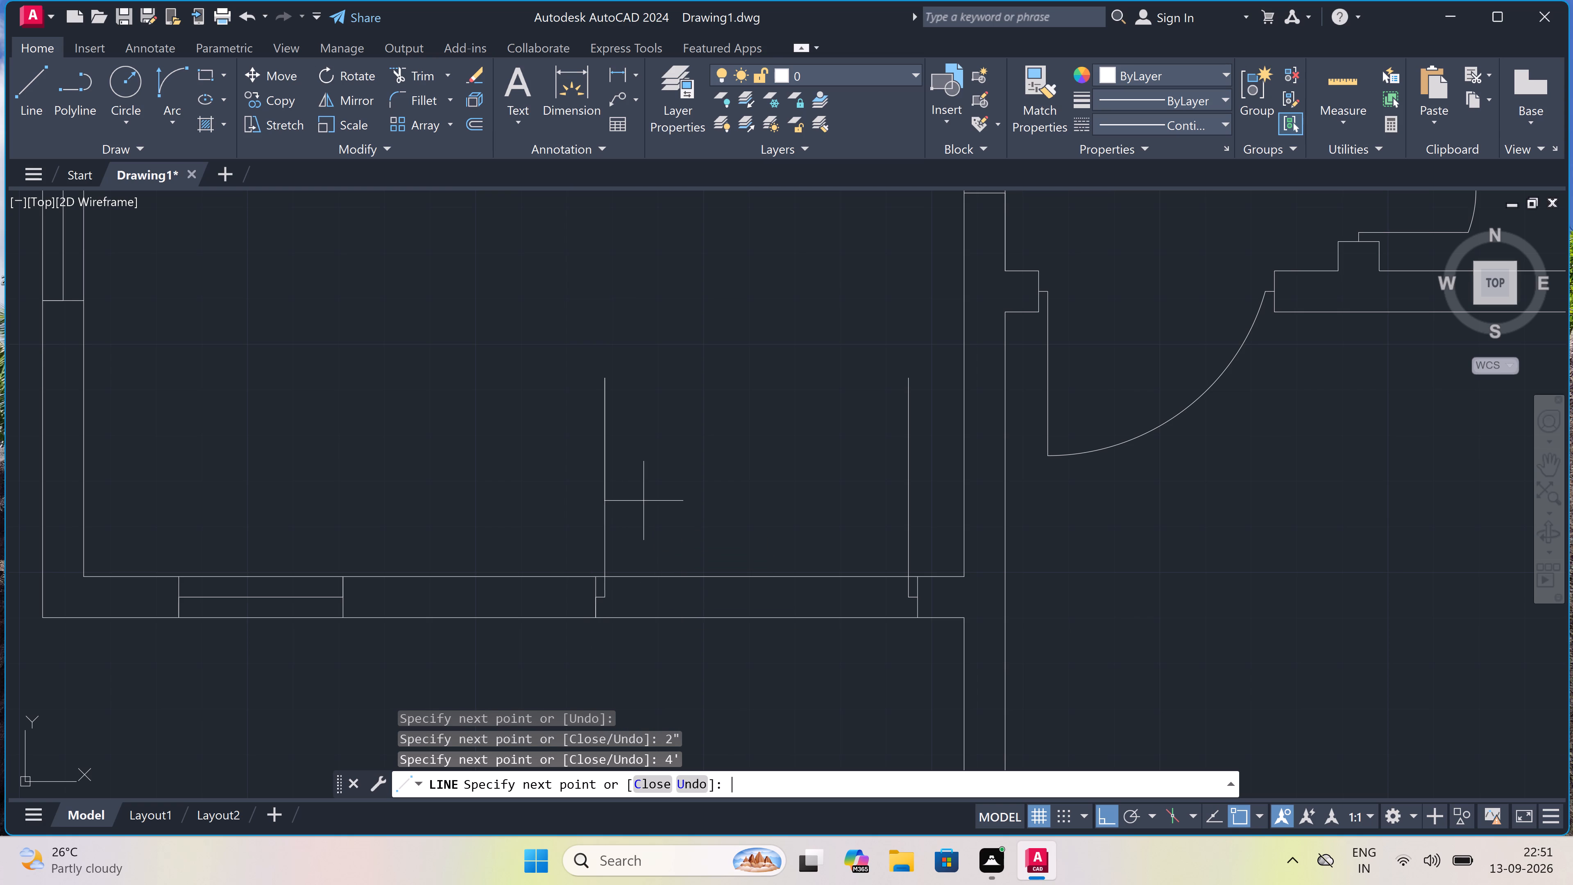
pyautogui.press('Escape')
# Draw a short vertical guide line midway between the two door leaves, from mid-wall up into the room.
pyautogui.press('space')
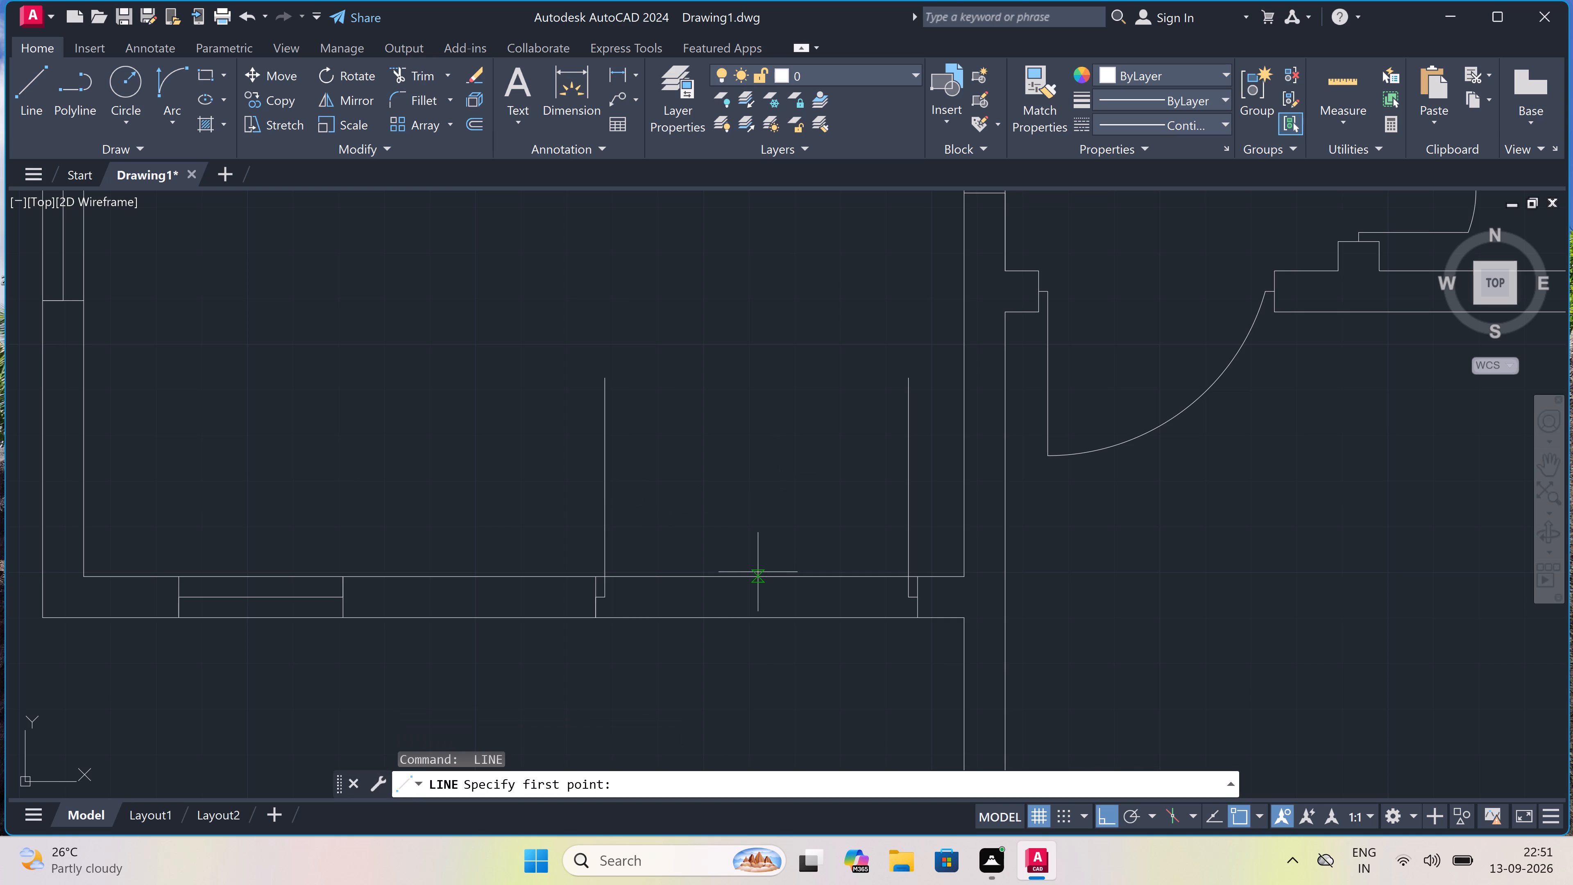
pyautogui.moveTo(759, 598); pyautogui.dragTo(758, 592)
pyautogui.click(757, 533)
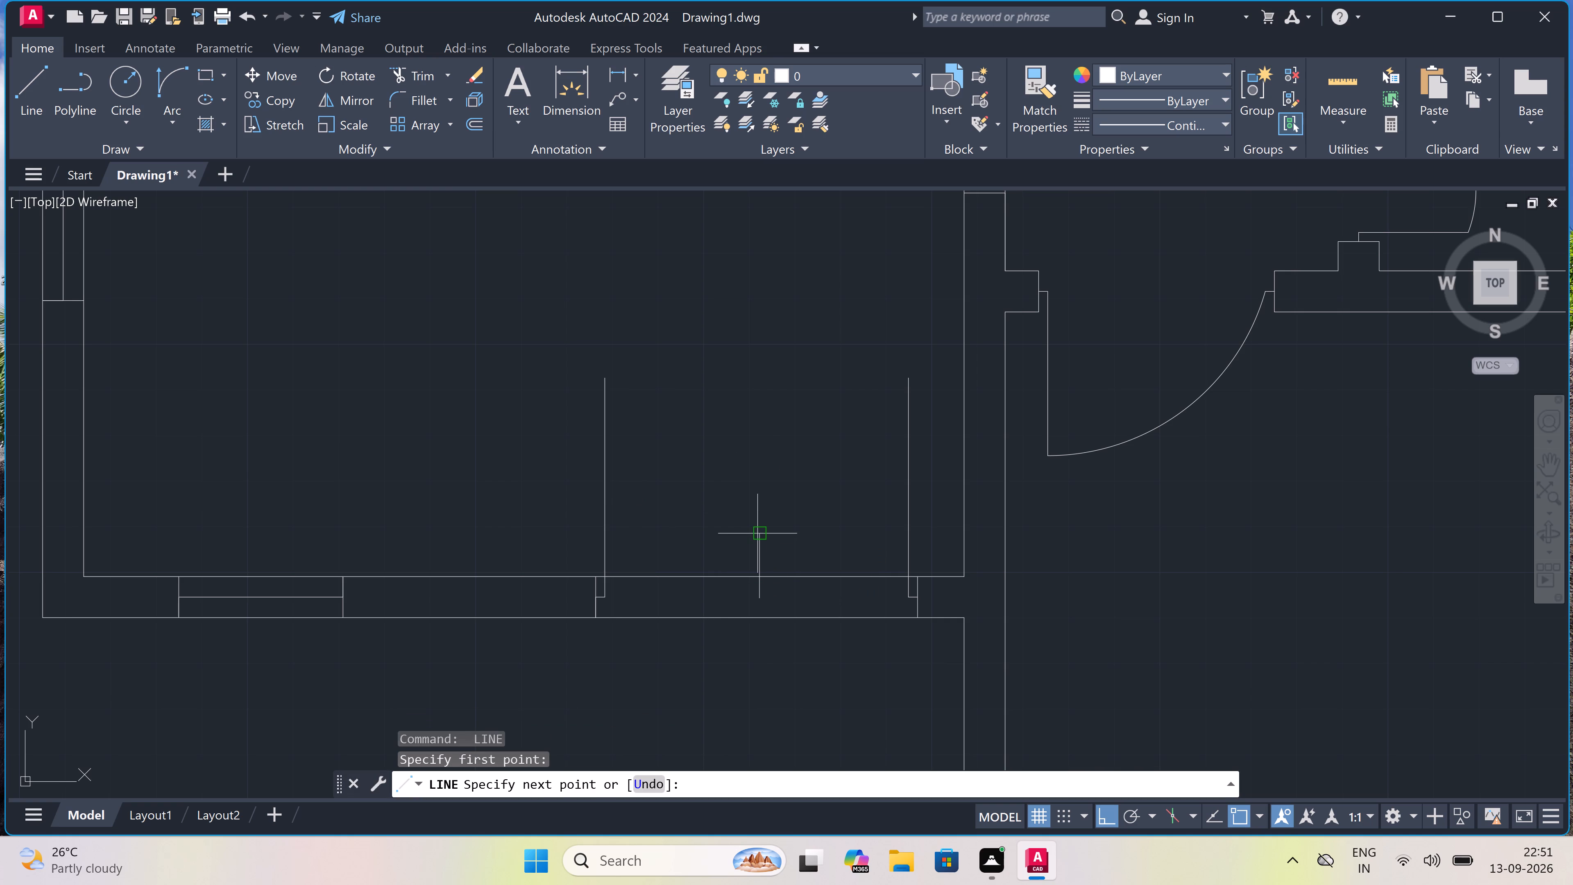
pyautogui.press('Escape')
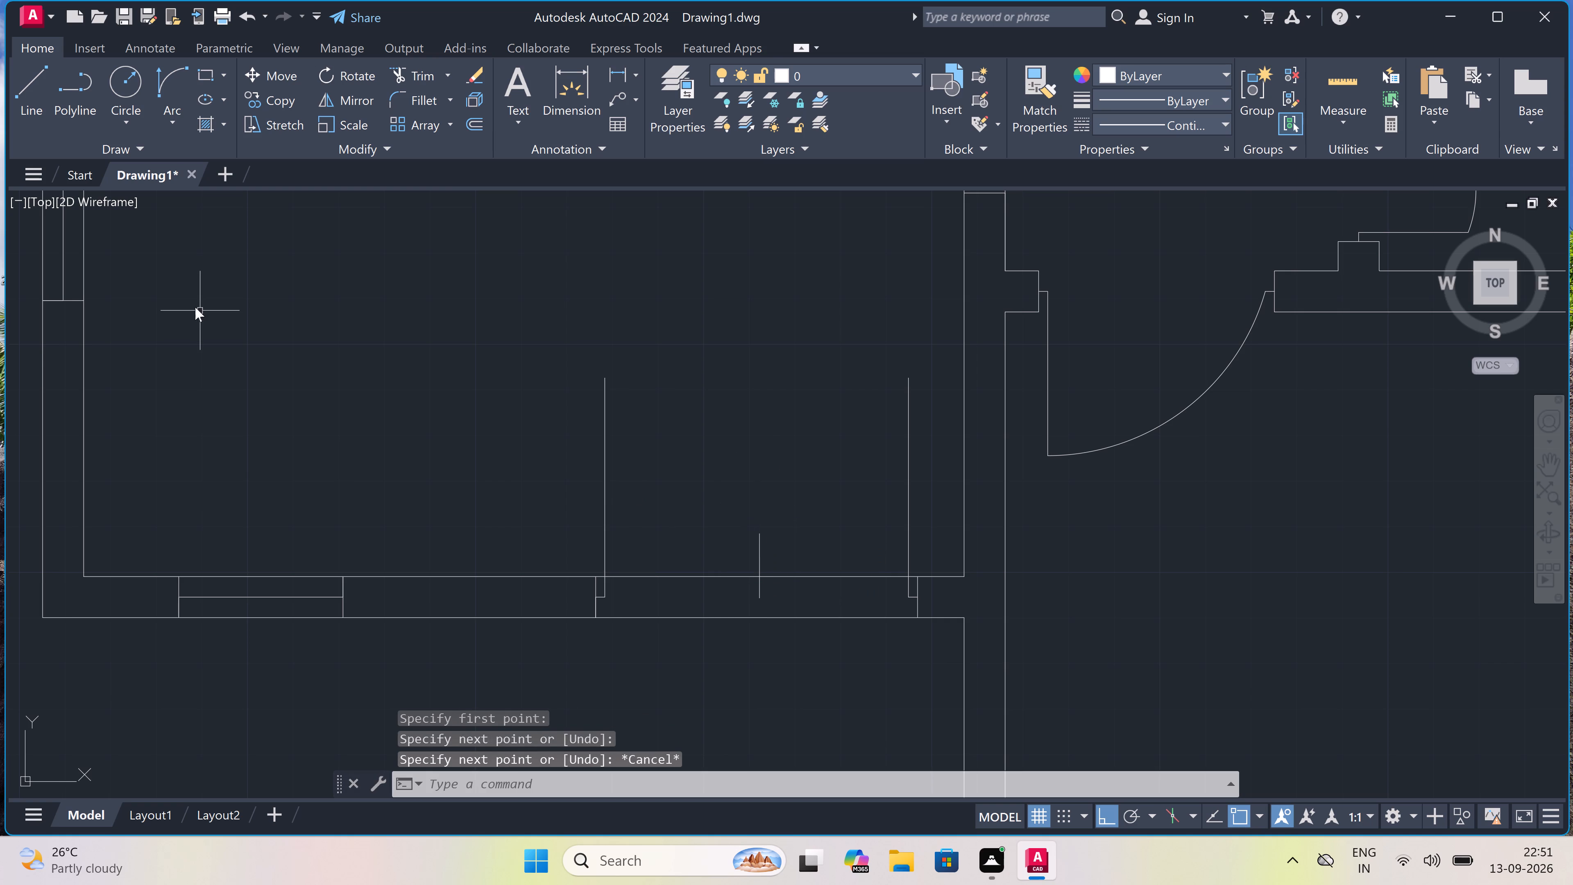
# Draw the double door's two swing arcs with Start, End, Direction, from each leaf's top end to the guide line's lower end.
pyautogui.click(165, 80)
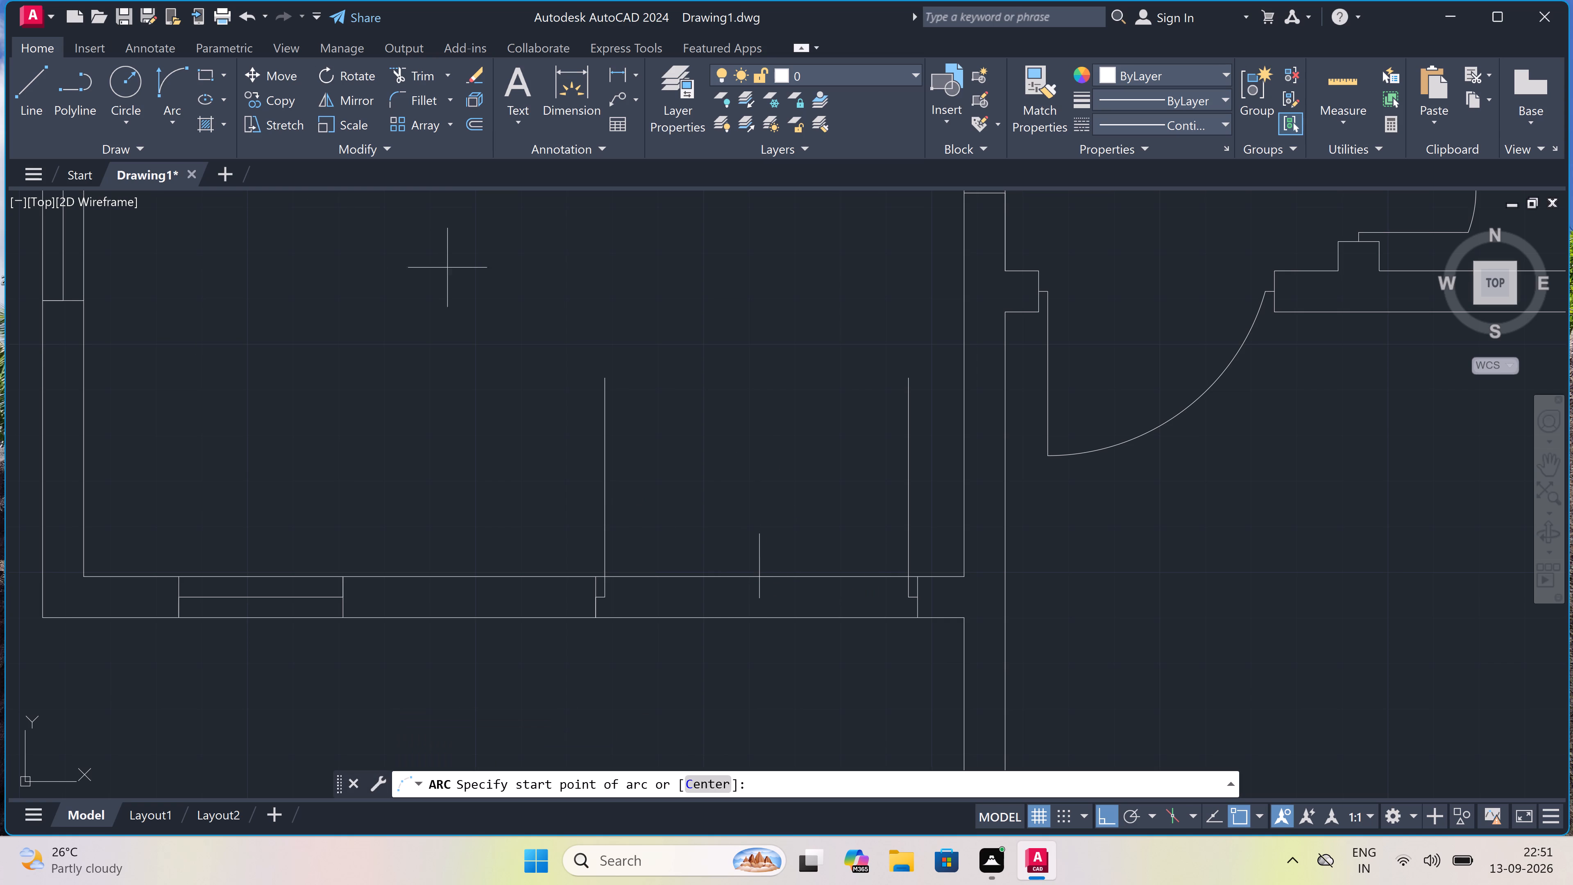
pyautogui.moveTo(605, 372); pyautogui.dragTo(607, 377)
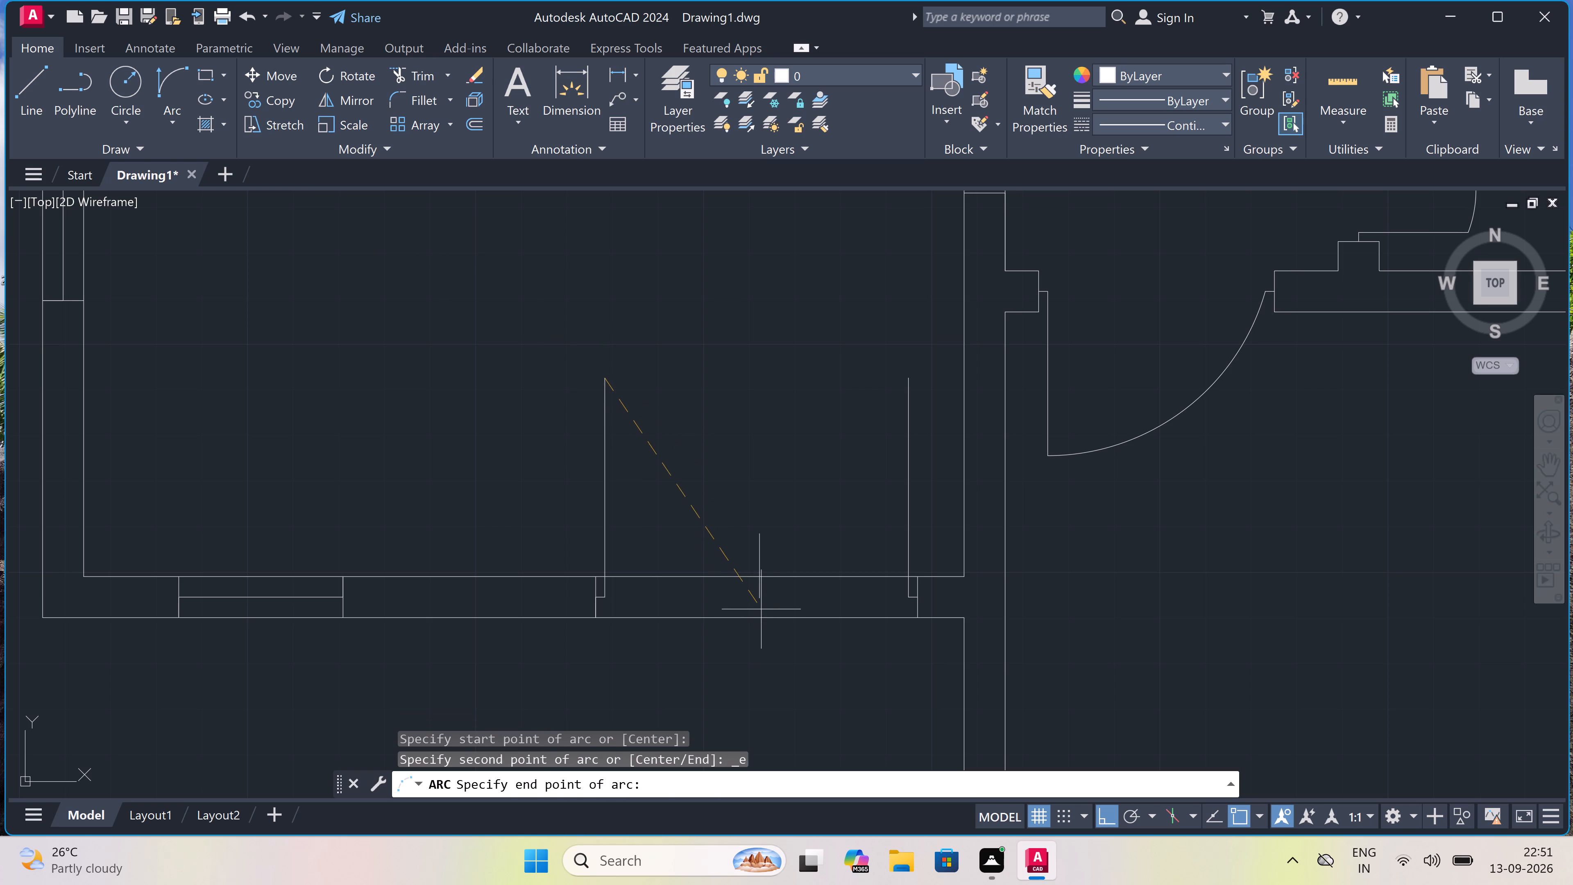
pyautogui.click(757, 599)
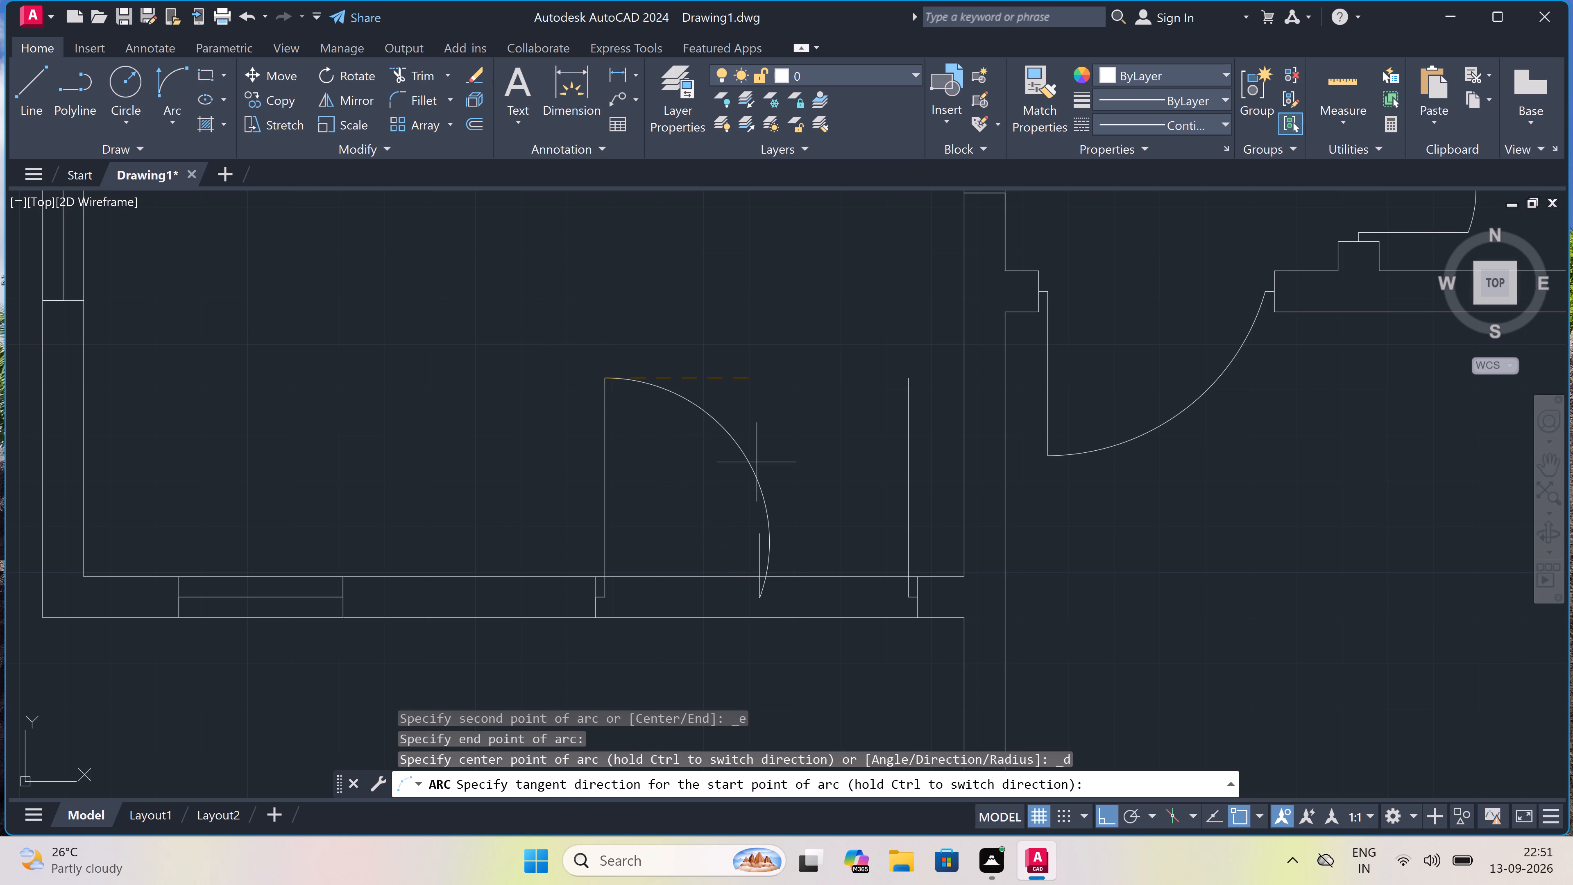
pyautogui.click(763, 405)
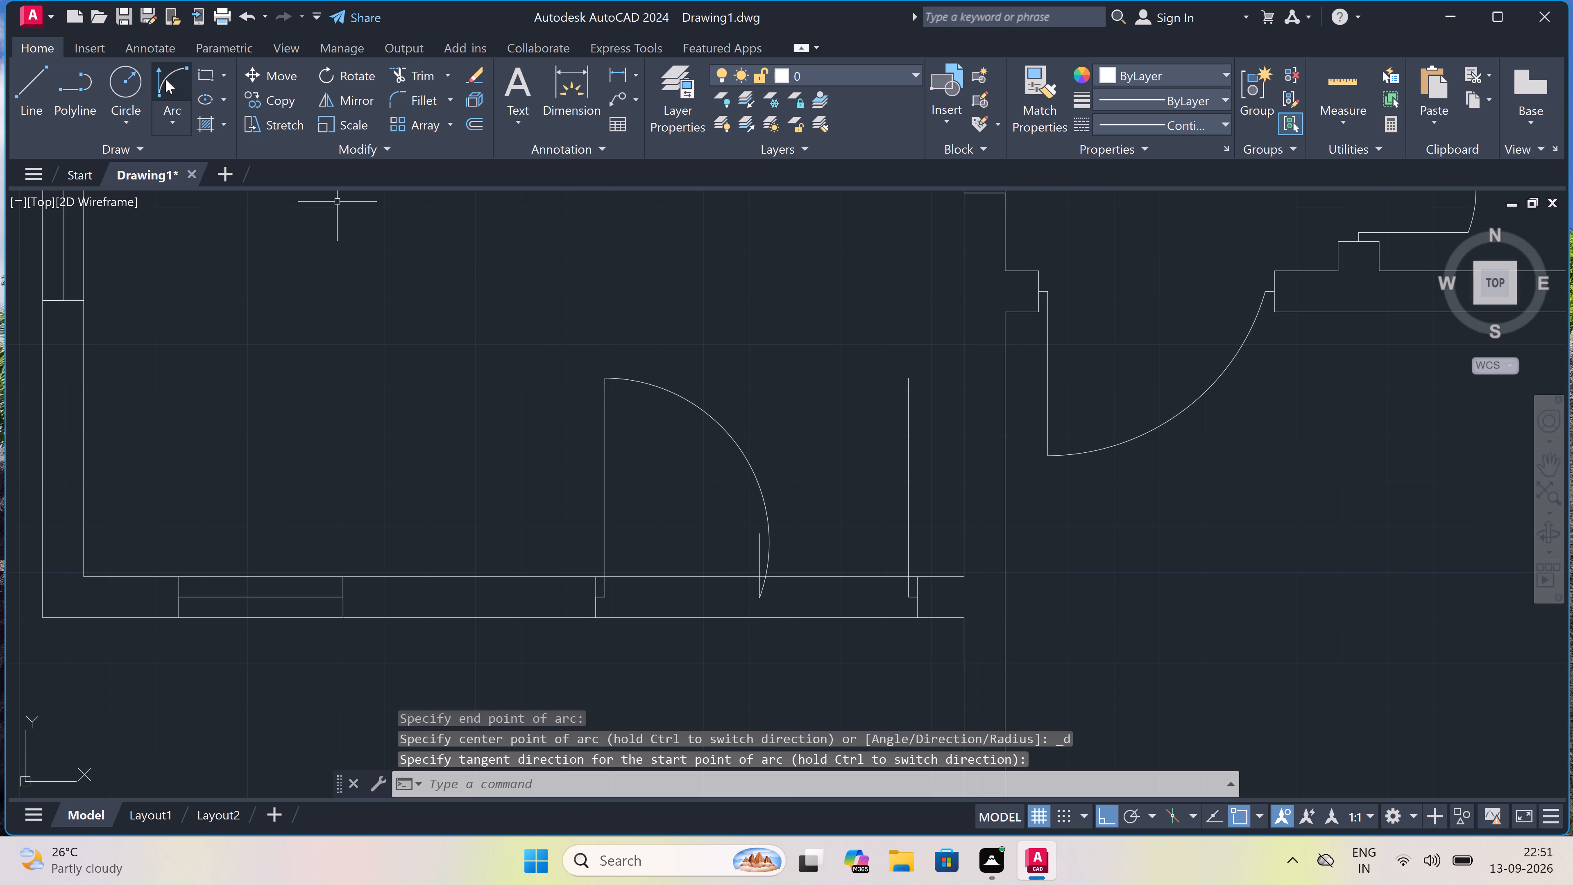
pyautogui.click(165, 79)
pyautogui.scroll(-3, 841, 369)
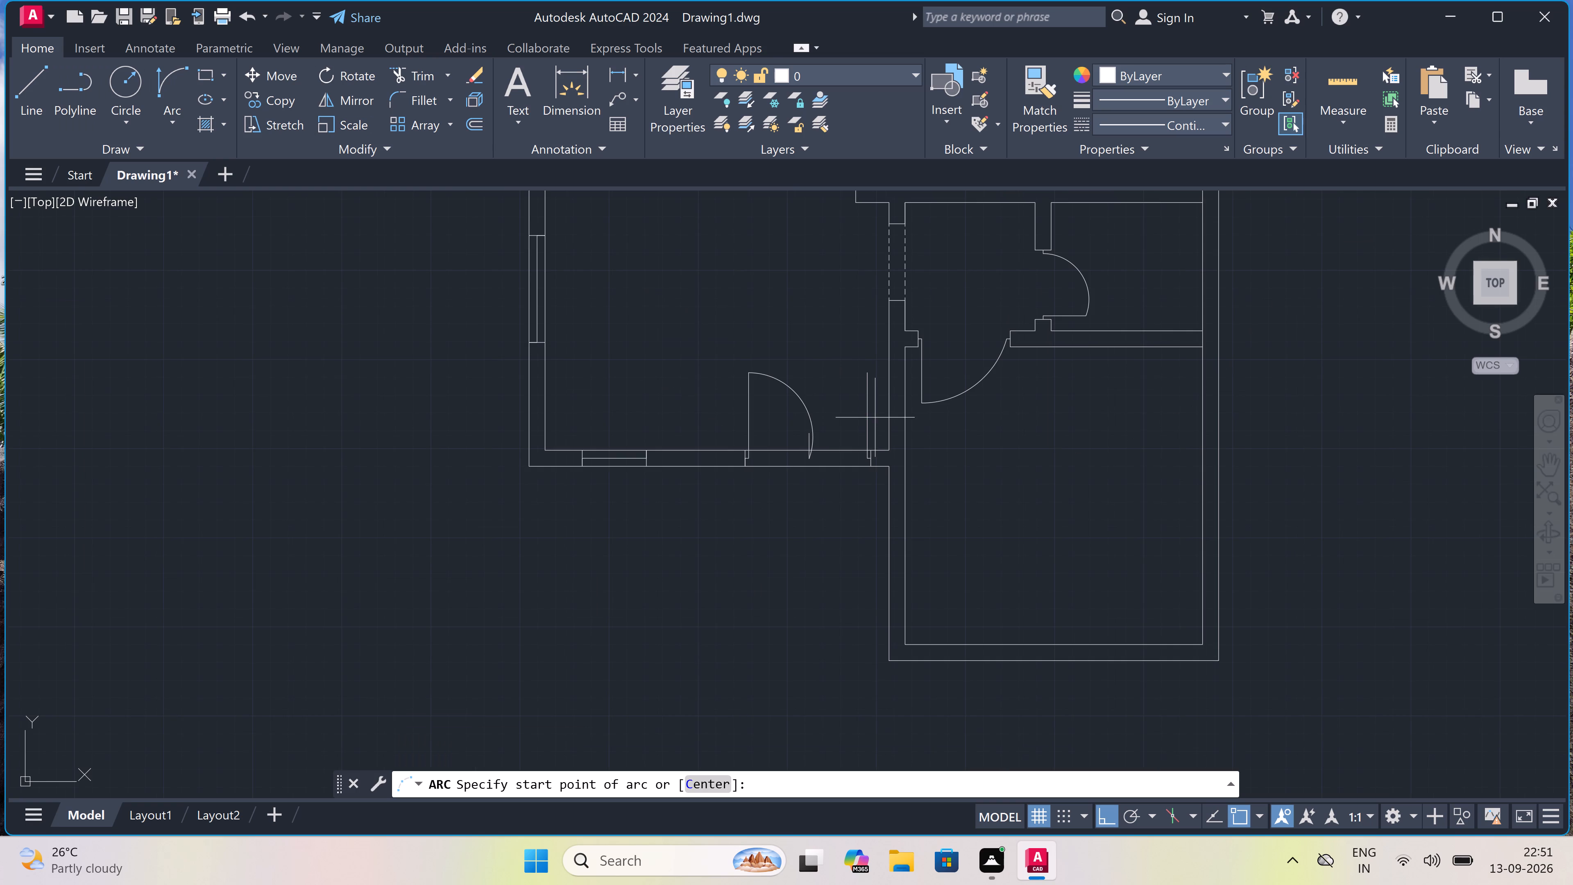
pyautogui.scroll(3, 873, 417)
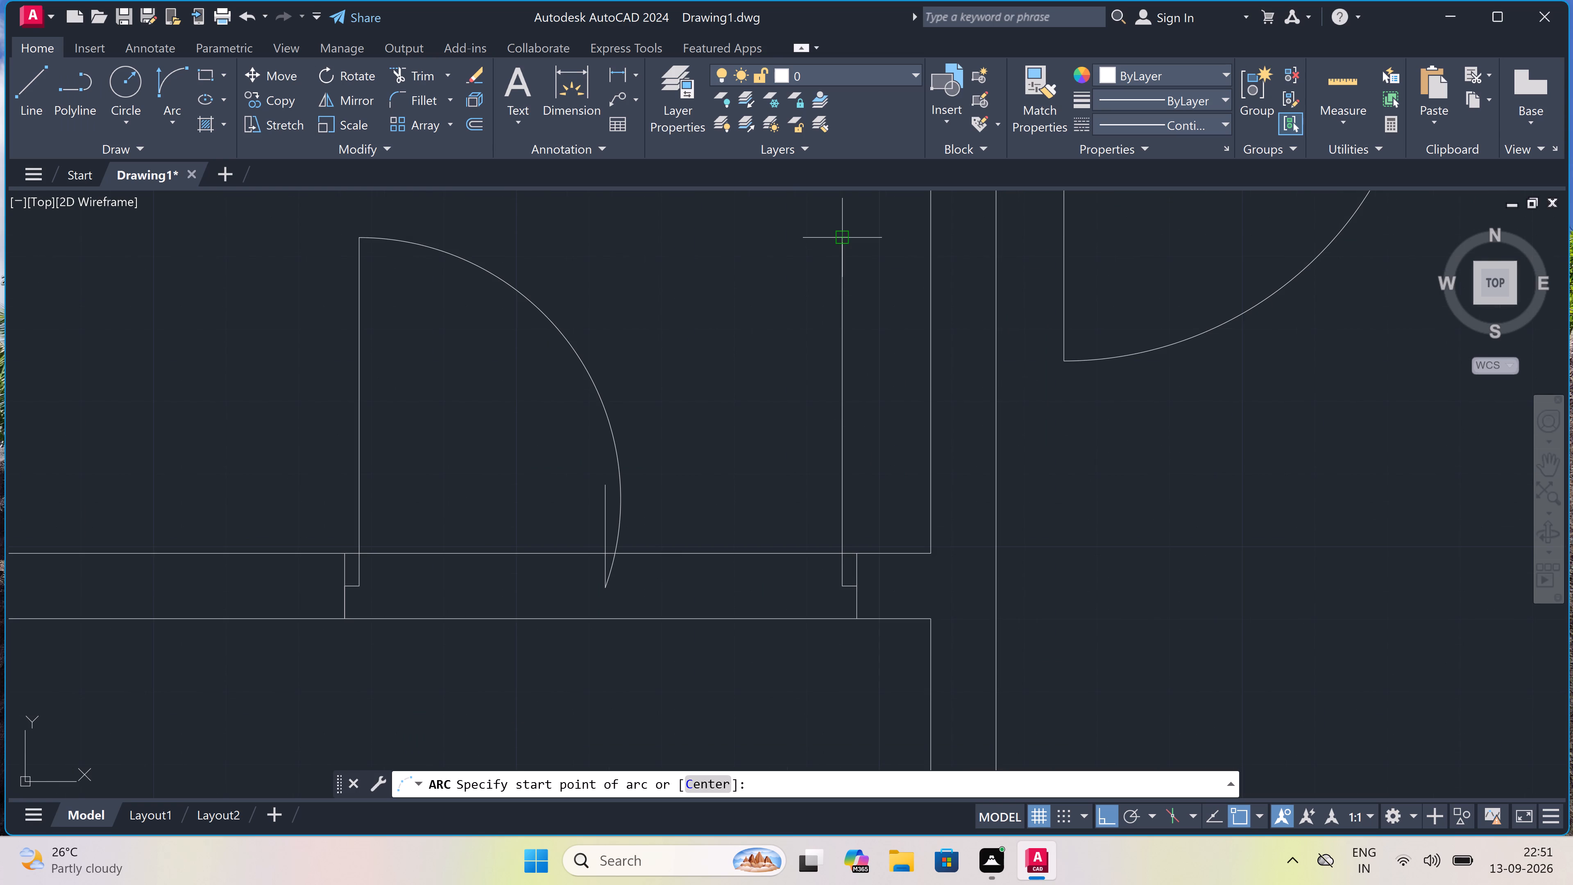
pyautogui.moveTo(845, 239); pyautogui.dragTo(811, 268)
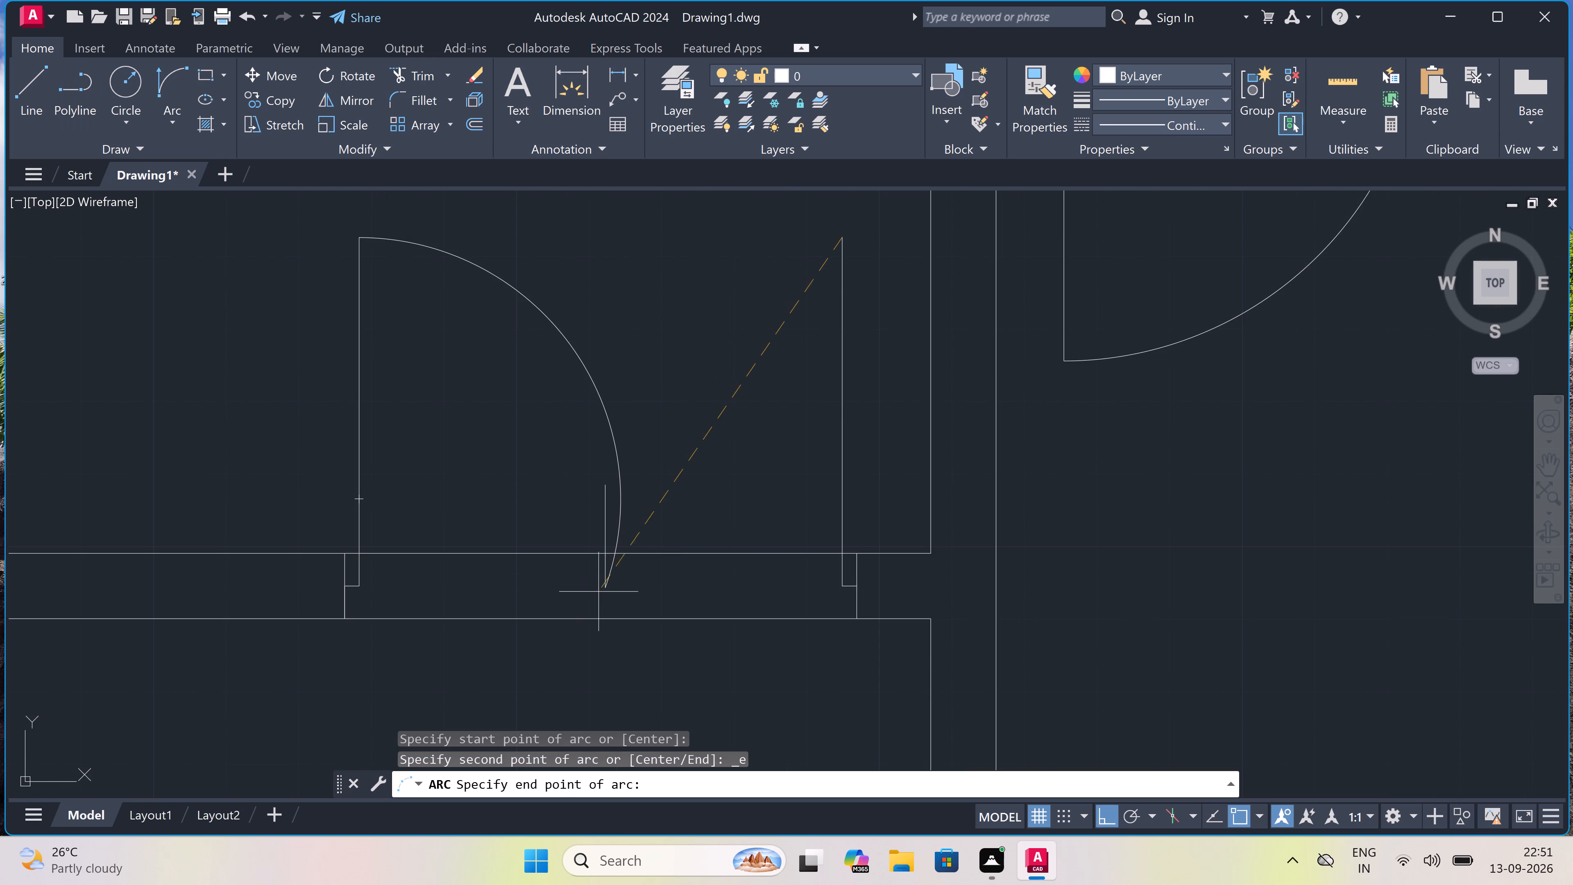
pyautogui.click(607, 583)
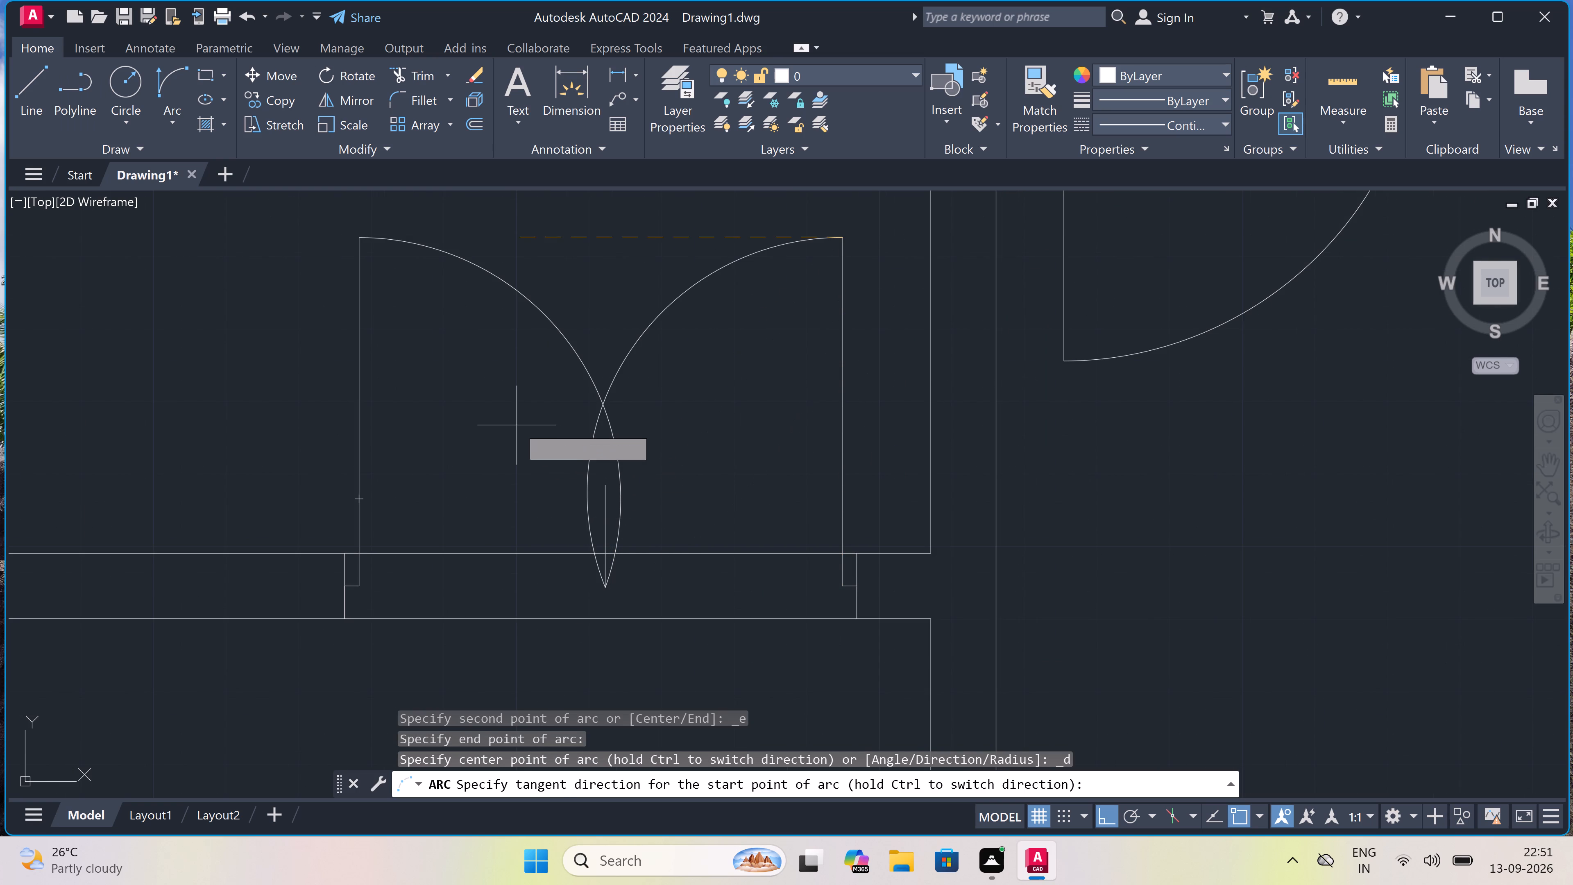
pyautogui.click(517, 425)
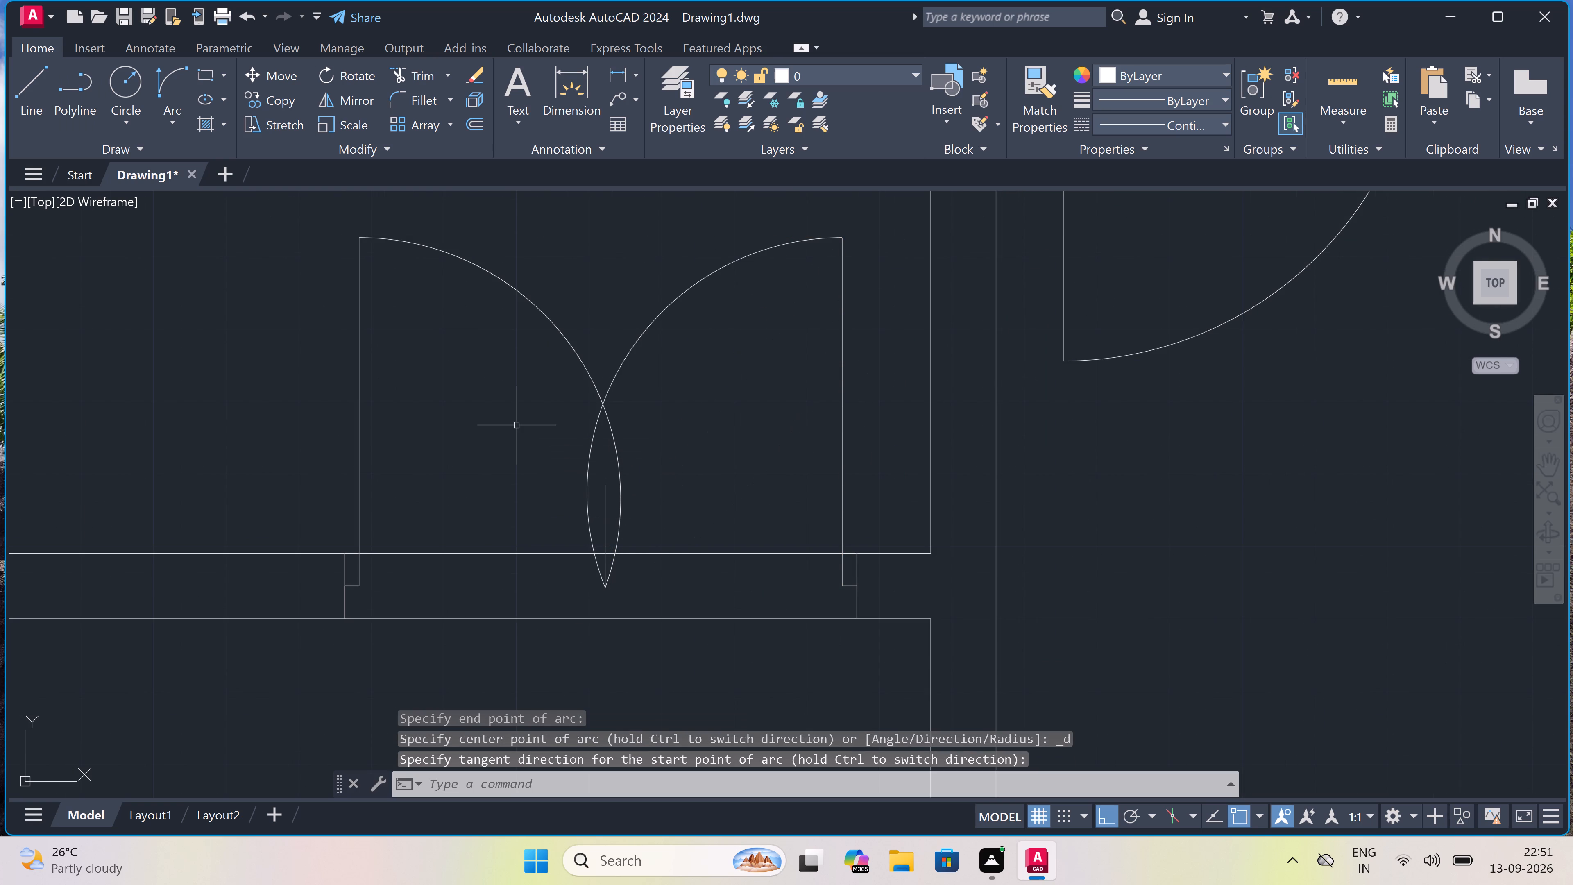
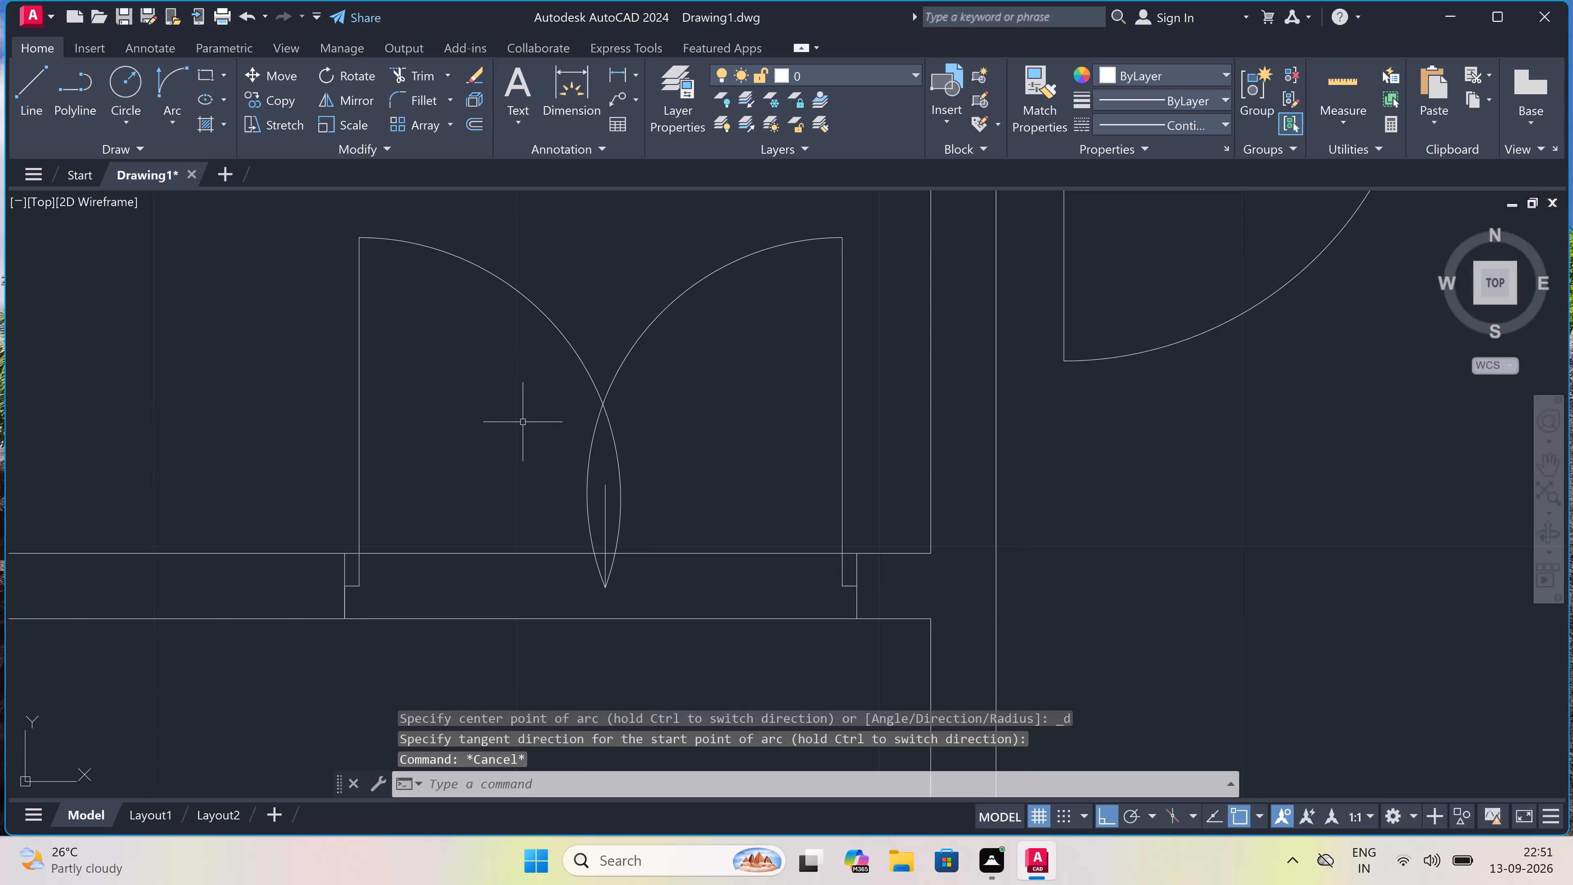
# Trim the double door's overlapping swing arcs below the point where they cross.
pyautogui.press('t')
pyautogui.press('r')
pyautogui.press('space')
pyautogui.moveTo(651, 459); pyautogui.dragTo(648, 461)
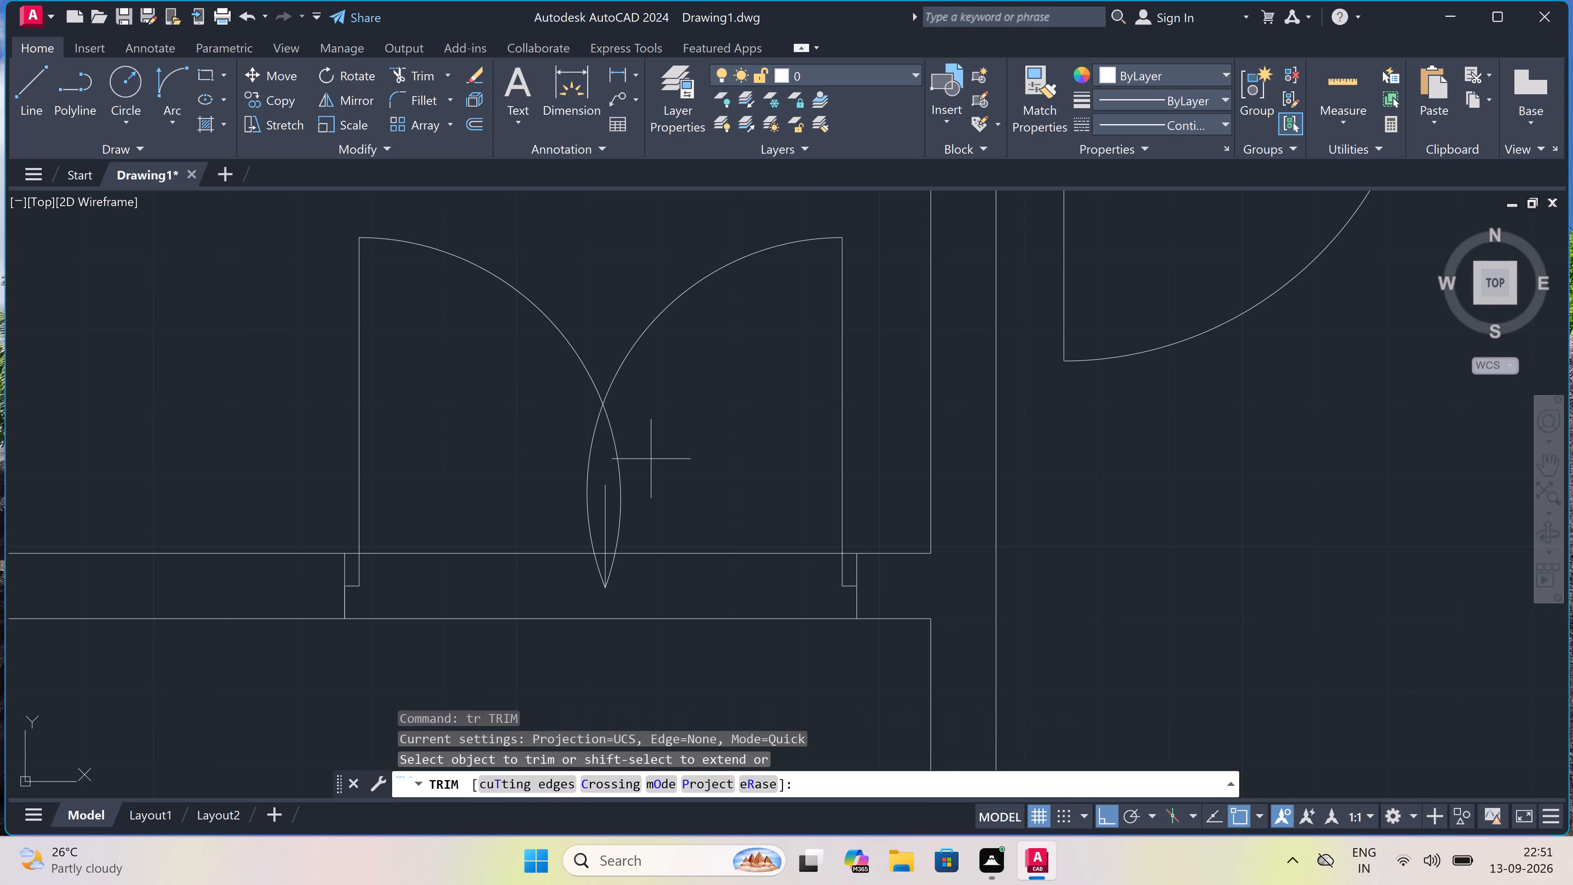
pyautogui.moveTo(648, 461); pyautogui.dragTo(631, 462)
pyautogui.moveTo(518, 453); pyautogui.dragTo(529, 451)
pyautogui.click(646, 432)
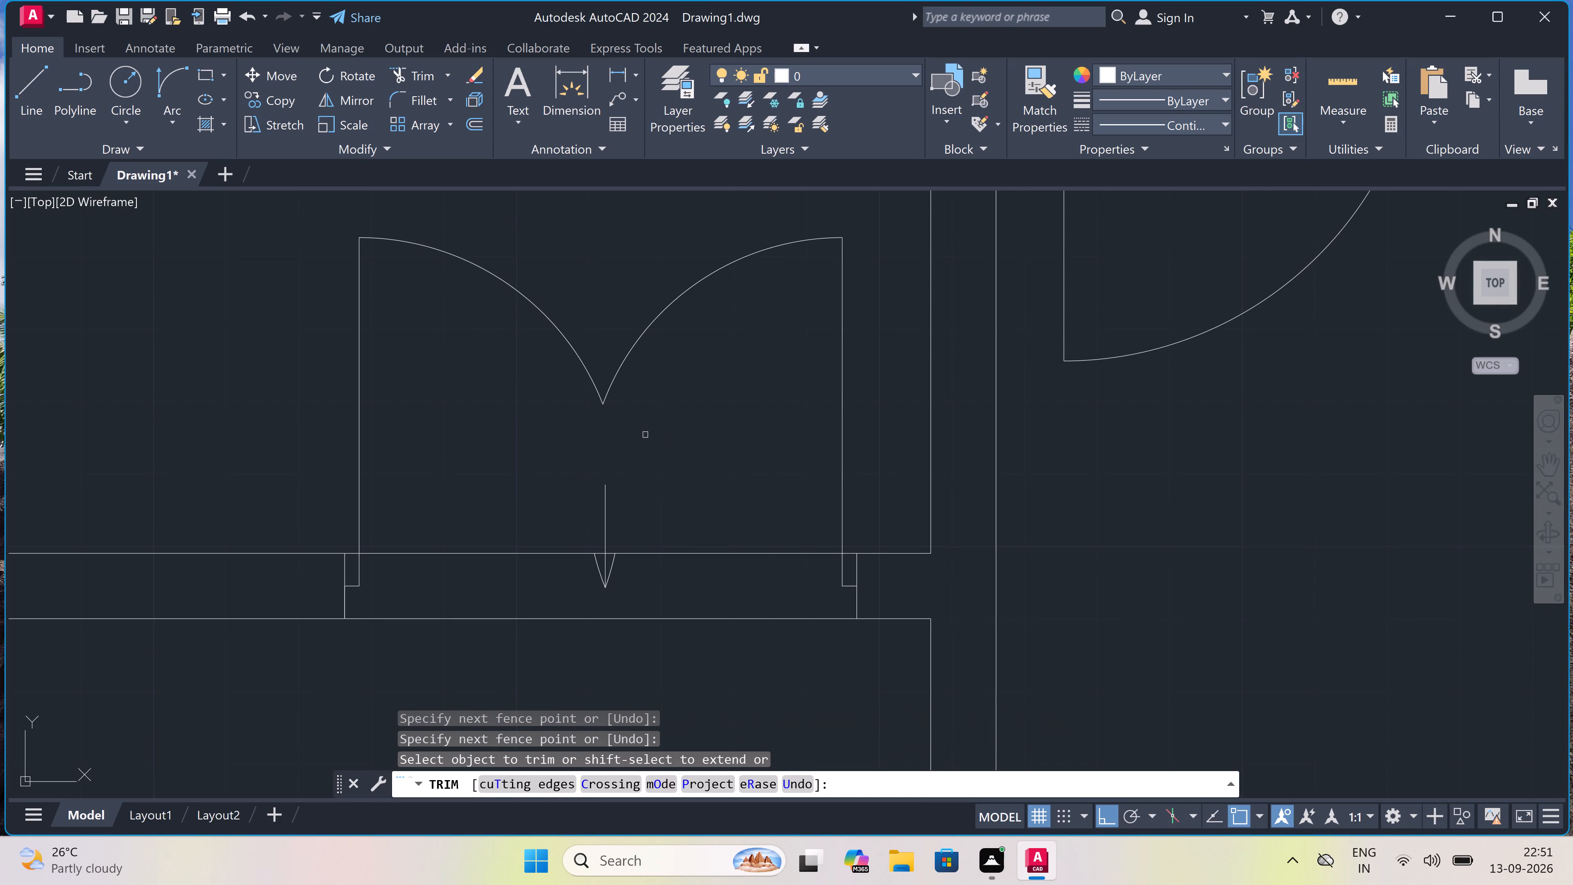
# Trim away the leftover arc tips, the short centre line and the inner wall line within the double door opening.
pyautogui.scroll(-2, 618, 529)
pyautogui.scroll(4, 618, 559)
pyautogui.moveTo(620, 536); pyautogui.dragTo(618, 531)
pyautogui.click(570, 442)
pyautogui.moveTo(498, 525); pyautogui.dragTo(509, 507)
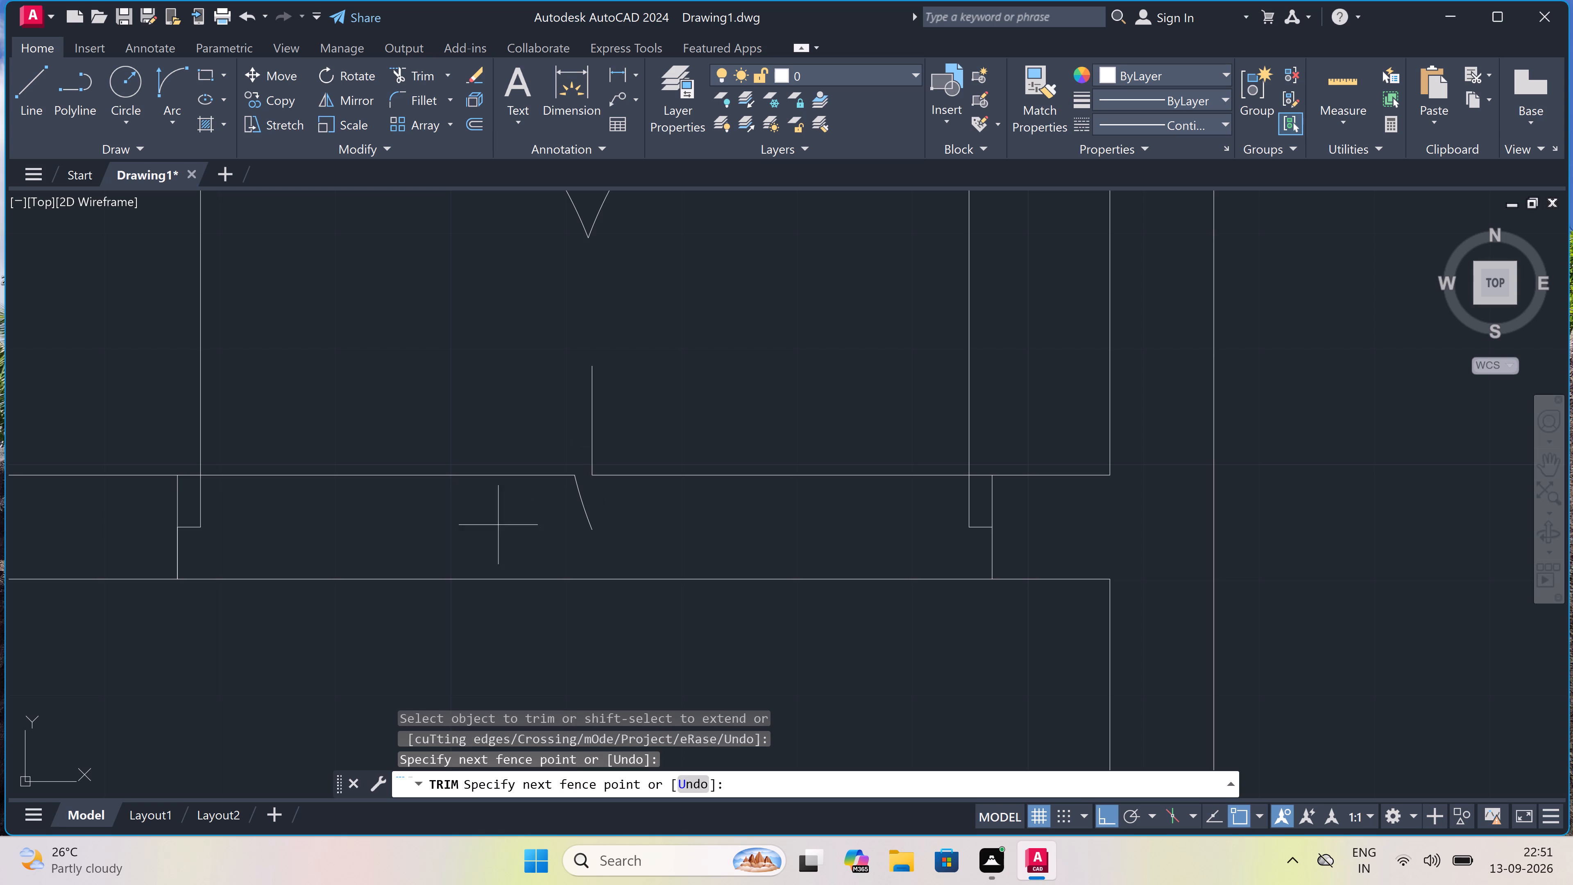
pyautogui.click(633, 382)
pyautogui.moveTo(521, 527); pyautogui.dragTo(533, 521)
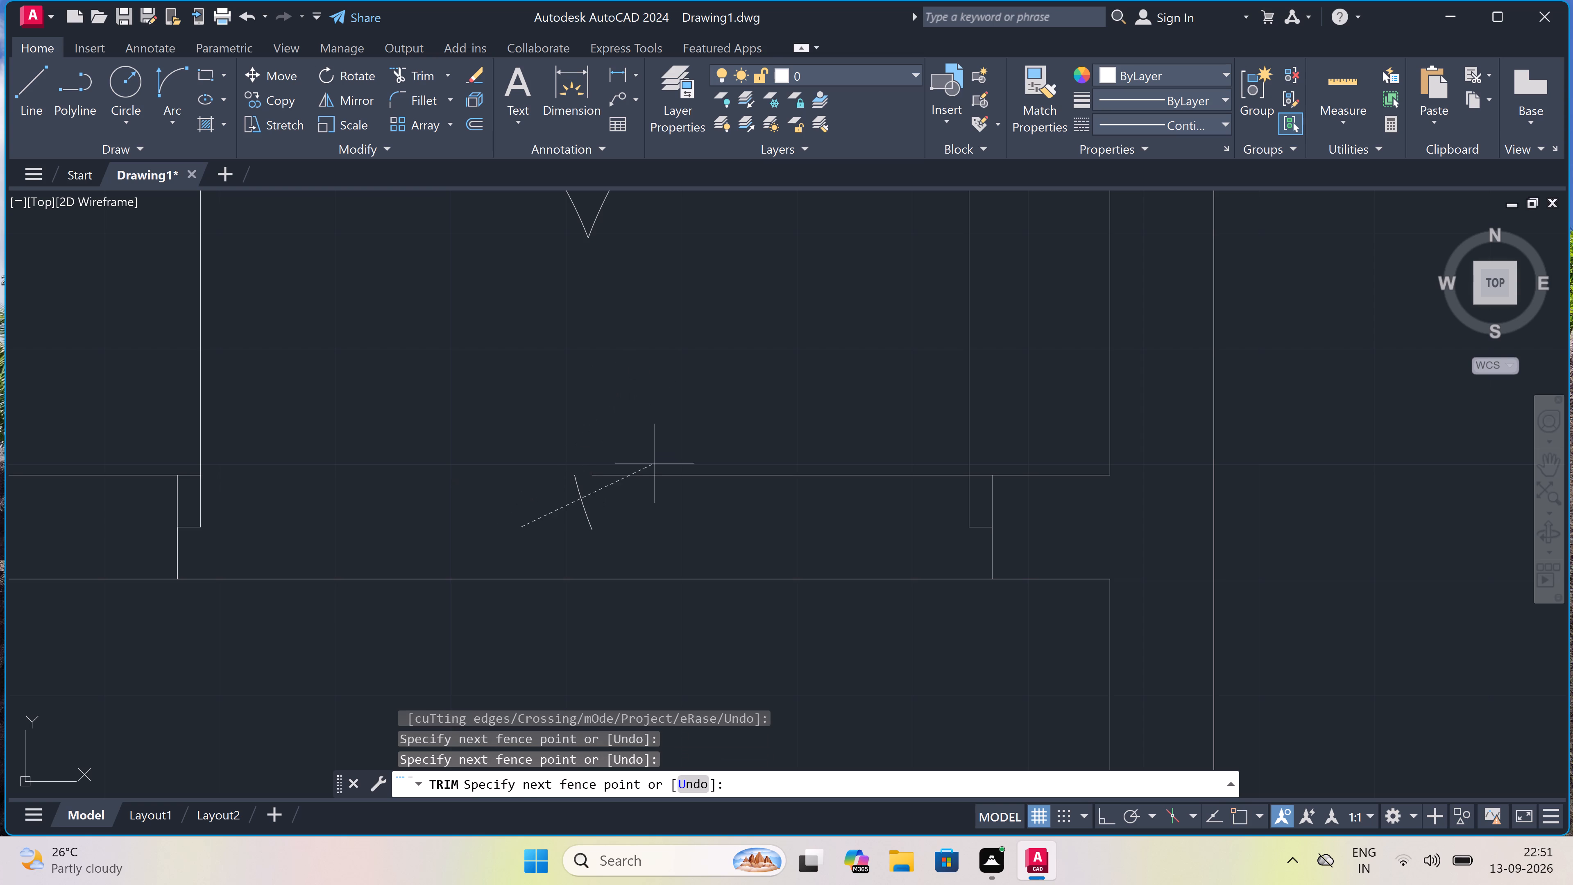
pyautogui.click(688, 432)
# Trim the outer wall line across the double door opening between its two jambs.
pyautogui.scroll(-2, 689, 434)
pyautogui.moveTo(653, 536); pyautogui.dragTo(658, 498)
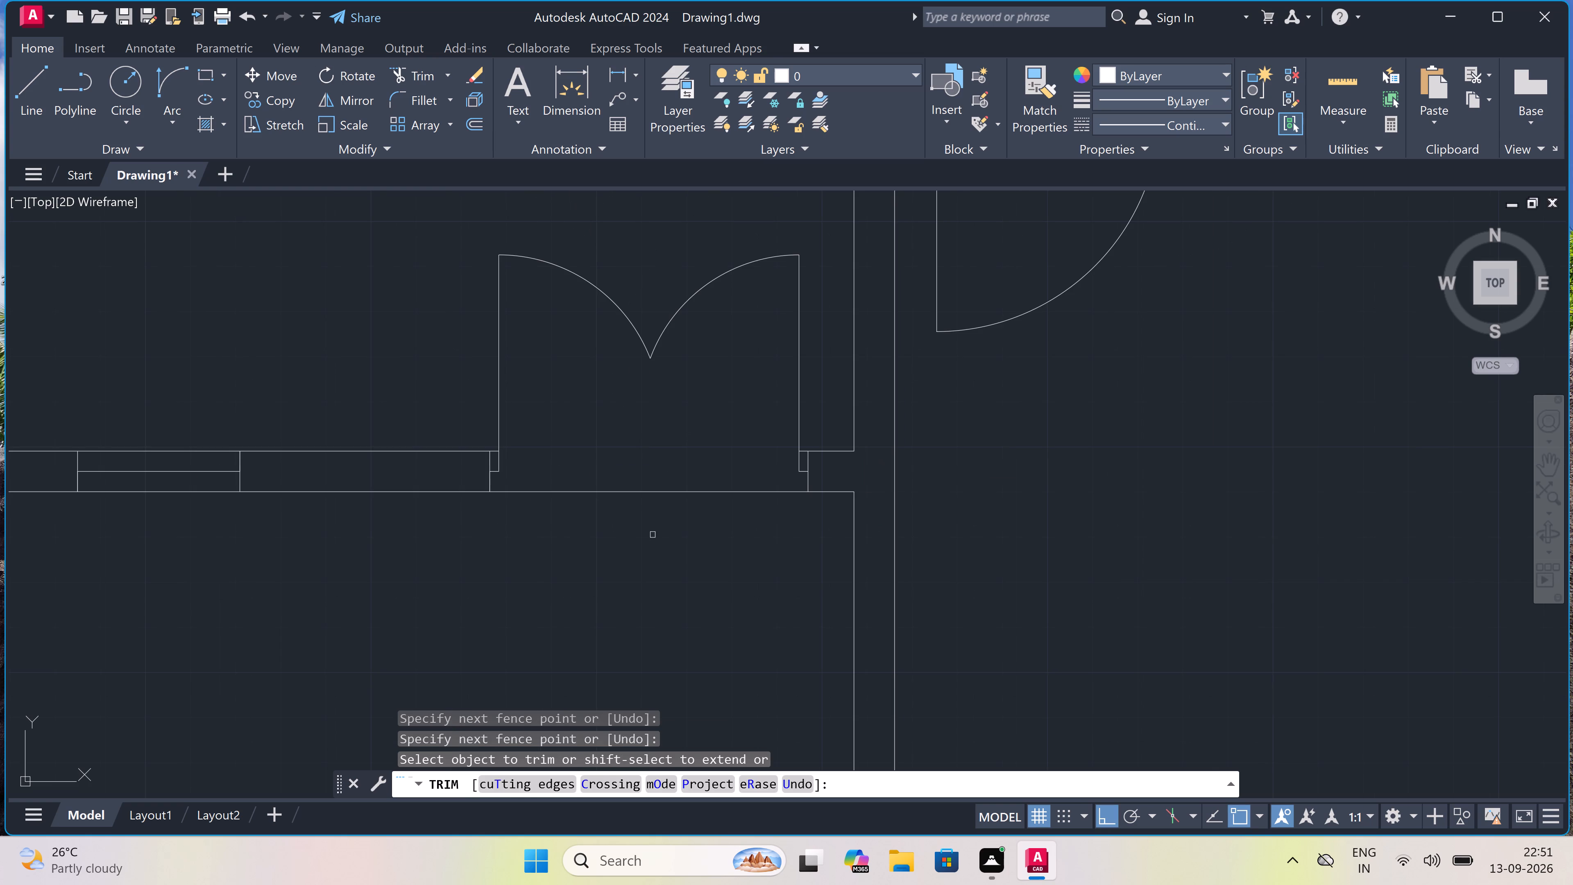
pyautogui.moveTo(664, 431); pyautogui.dragTo(663, 442)
pyautogui.doubleClick(630, 515)
pyautogui.press('Escape')
# Draw a 5' wide window in the south wall of the lower room, with end lines and a centre line.
pyautogui.scroll(-4, 630, 514)
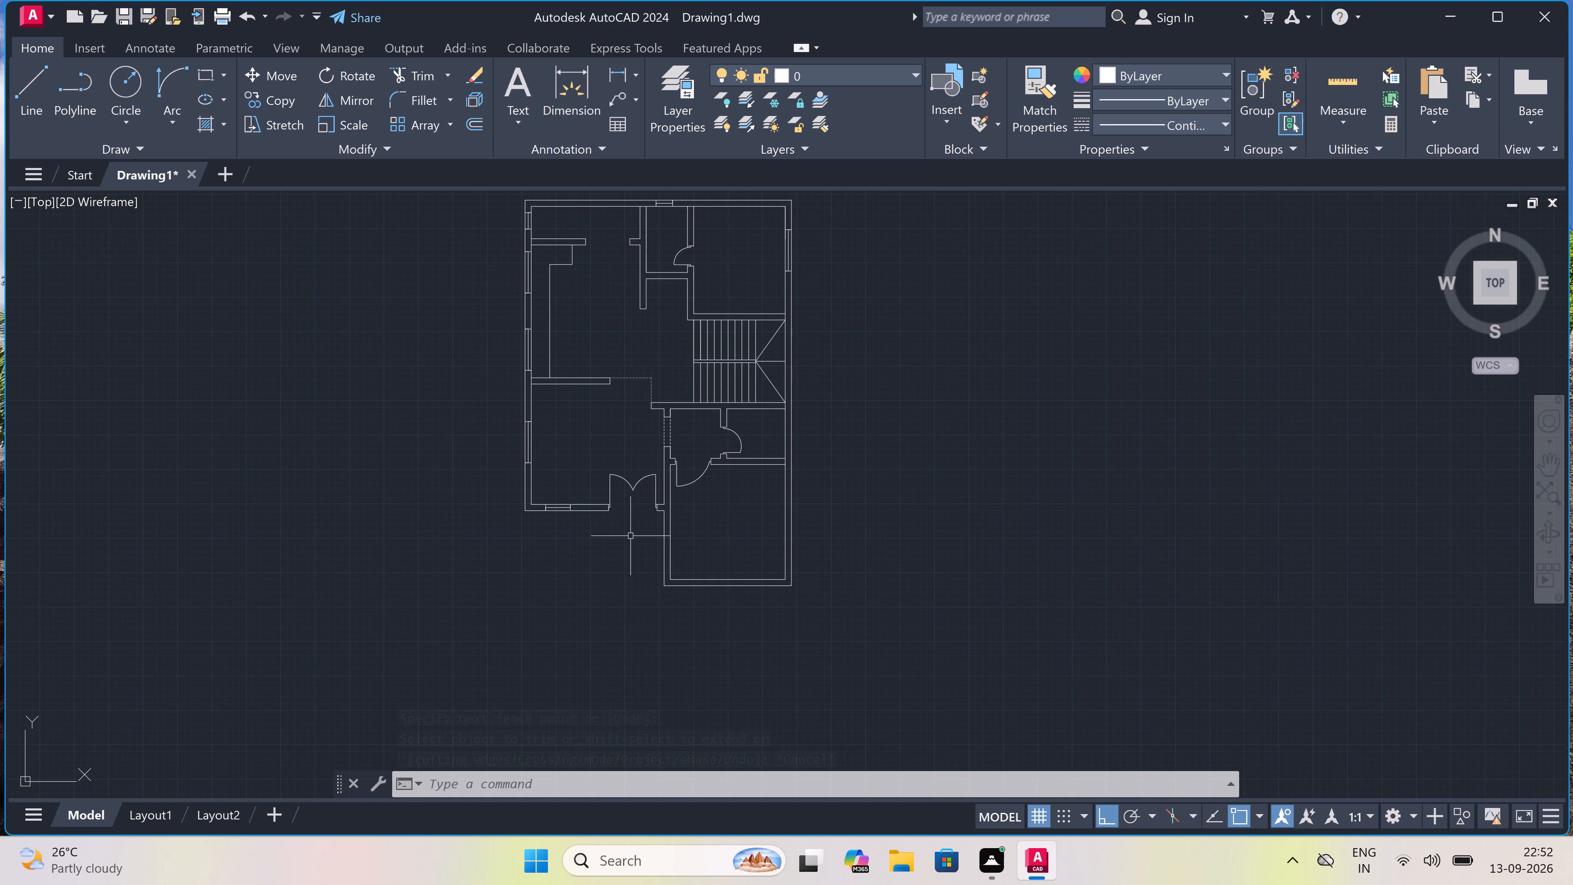
pyautogui.scroll(2, 788, 538)
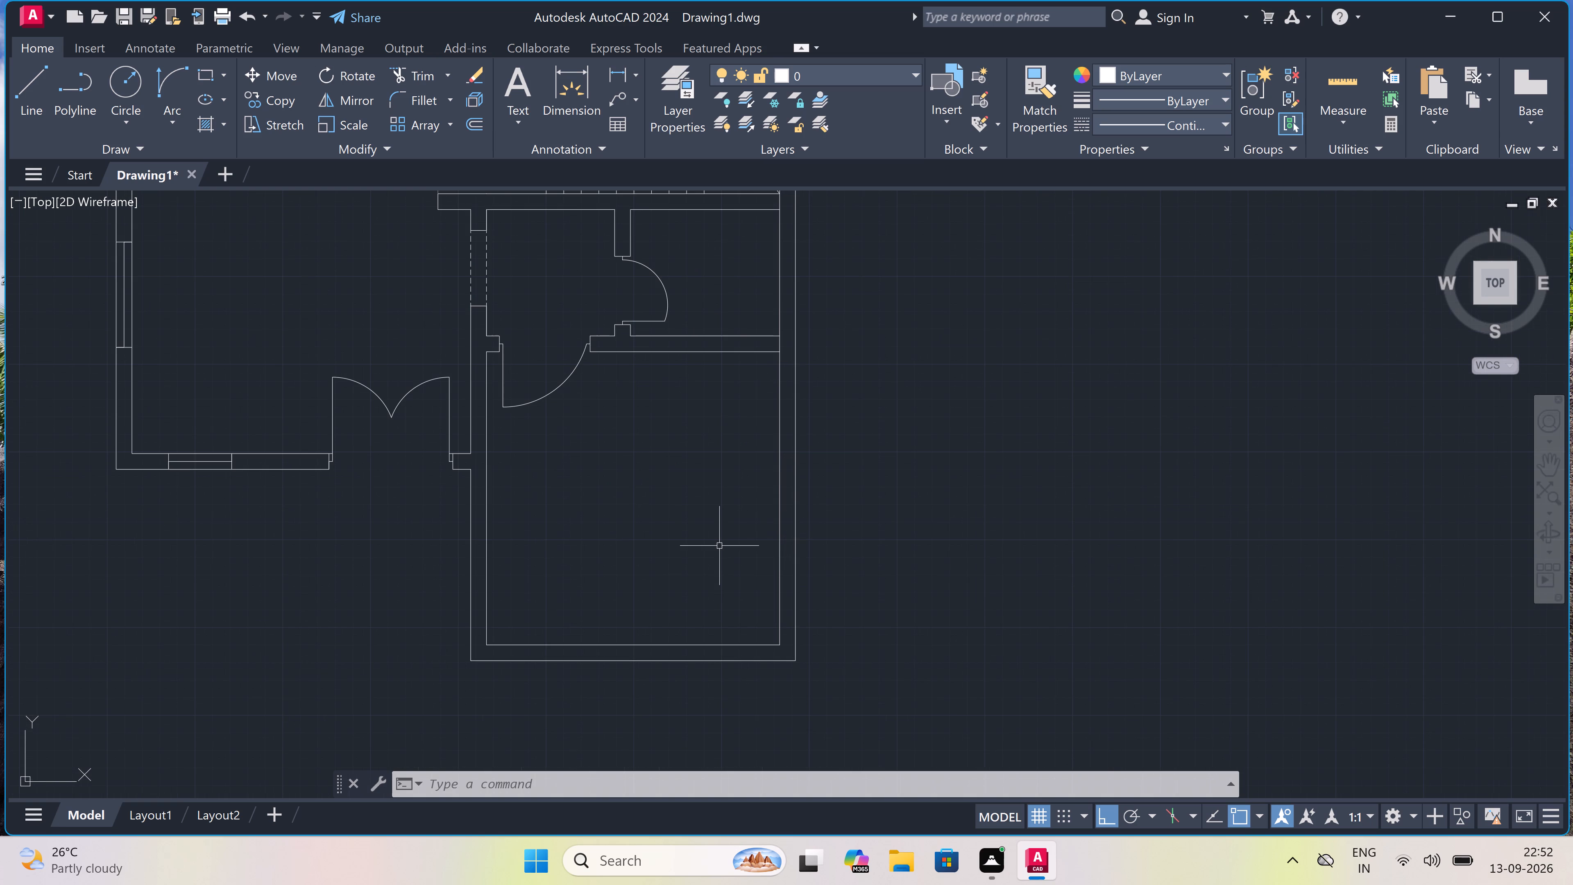
pyautogui.press('l')
pyautogui.press('space')
pyautogui.scroll(1, 632, 624)
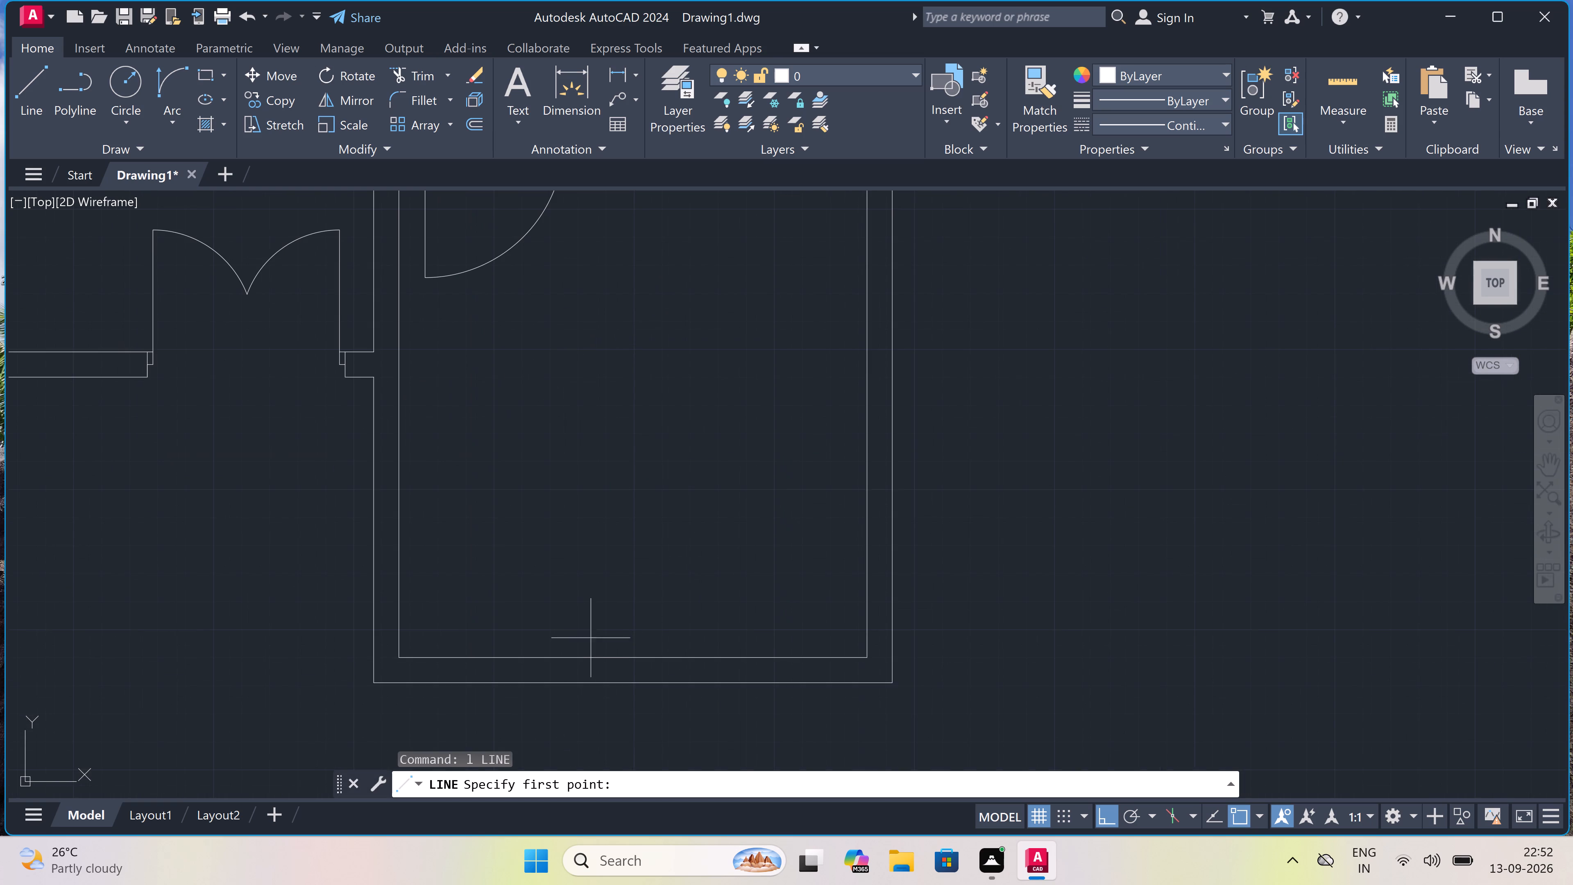
pyautogui.click(497, 656)
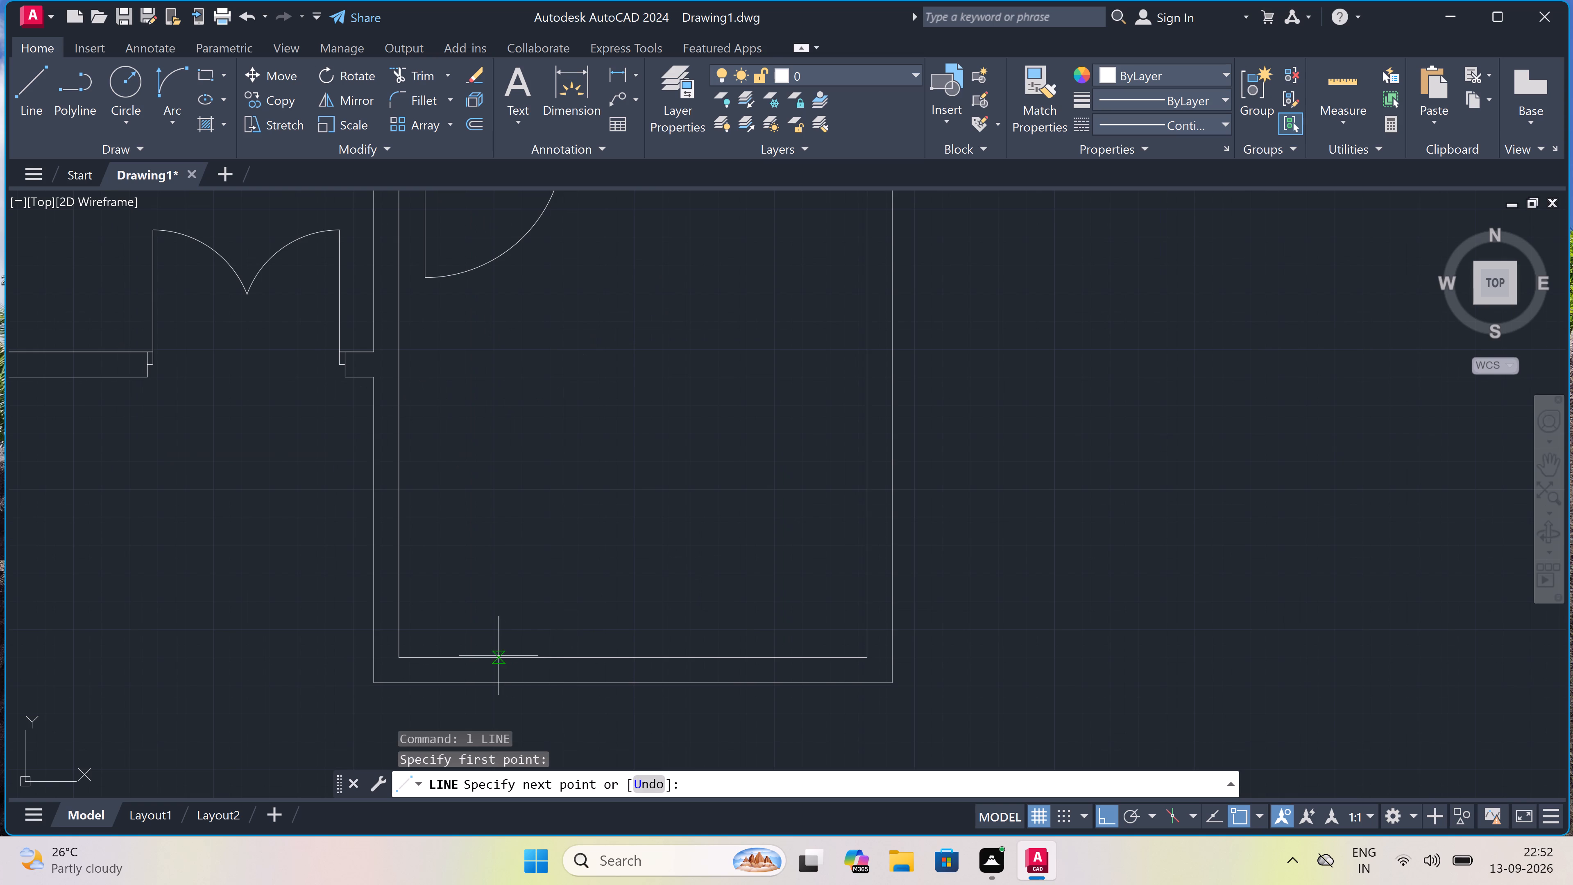
pyautogui.click(494, 682)
pyautogui.moveTo(497, 665); pyautogui.dragTo(504, 666)
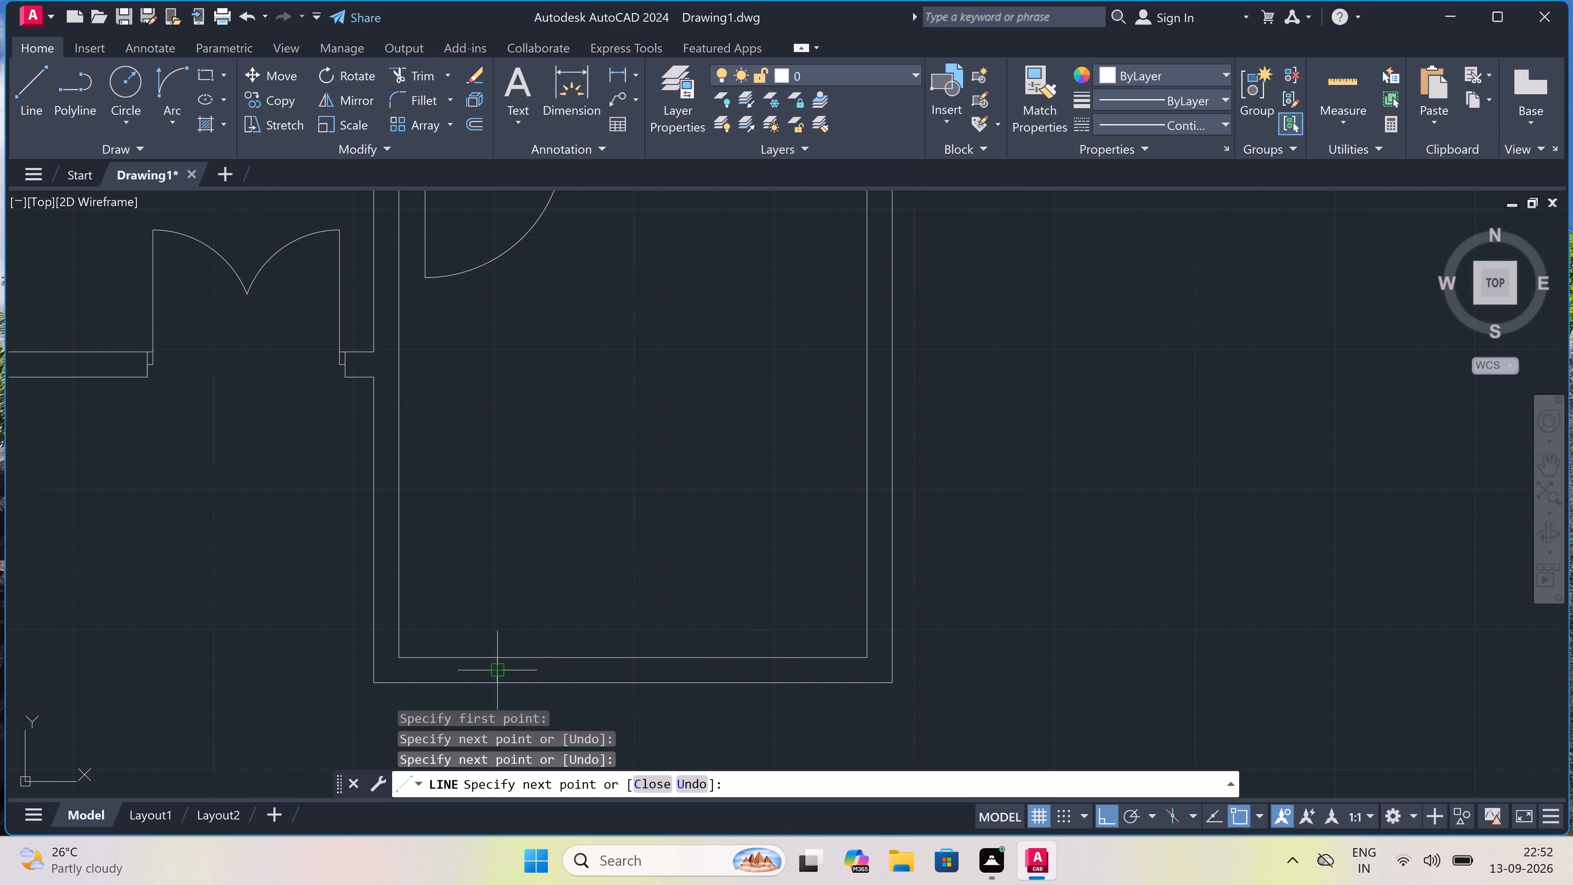
pyautogui.write("5'")
pyautogui.press('space')
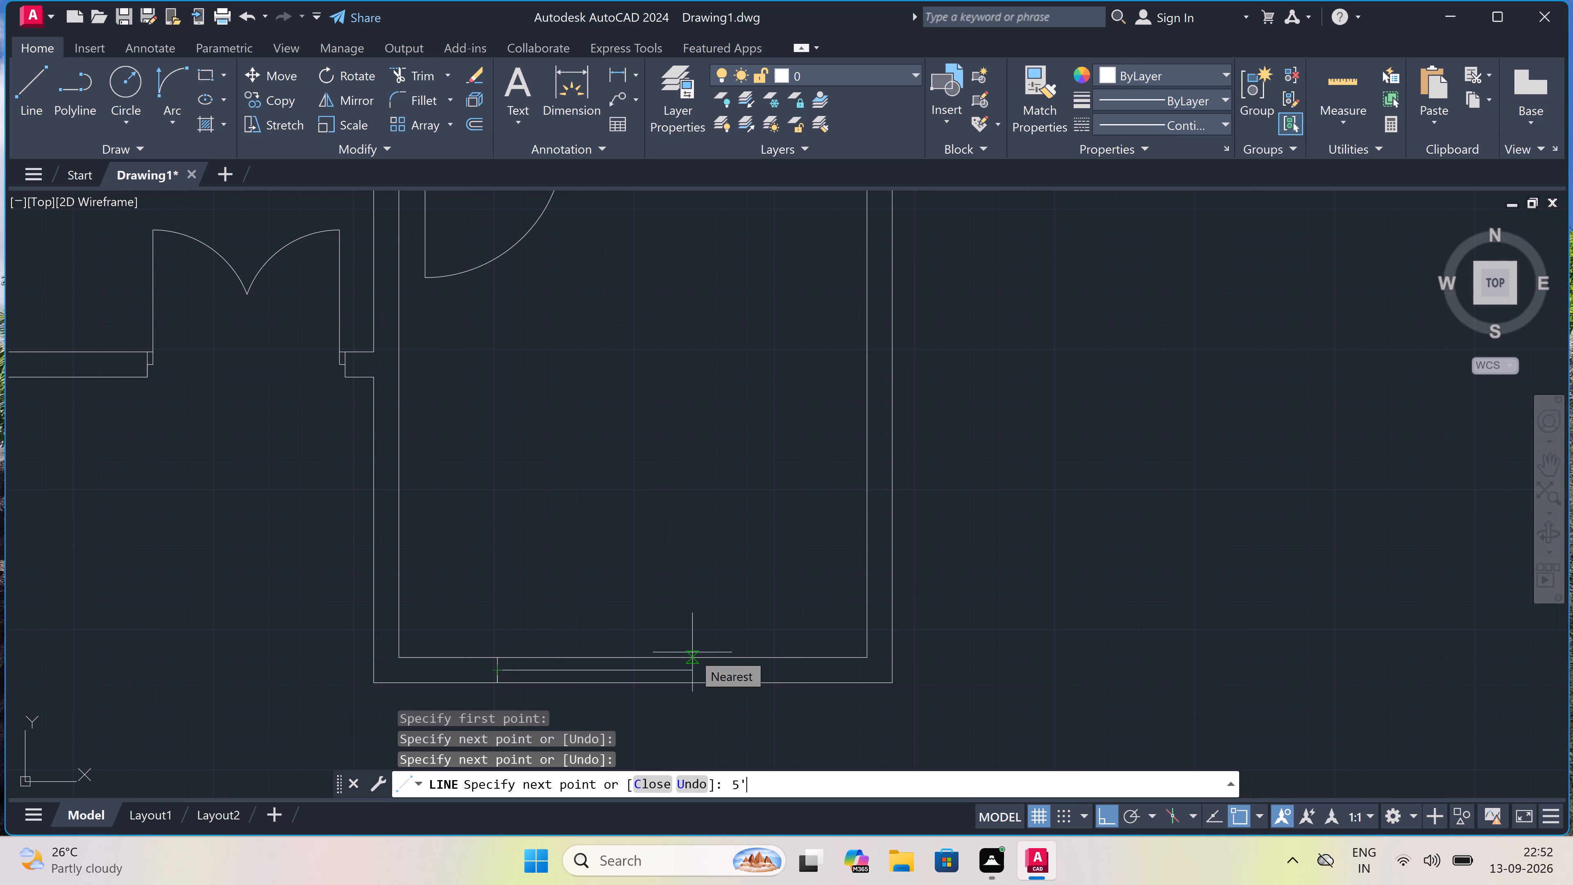
pyautogui.click(666, 655)
pyautogui.click(664, 678)
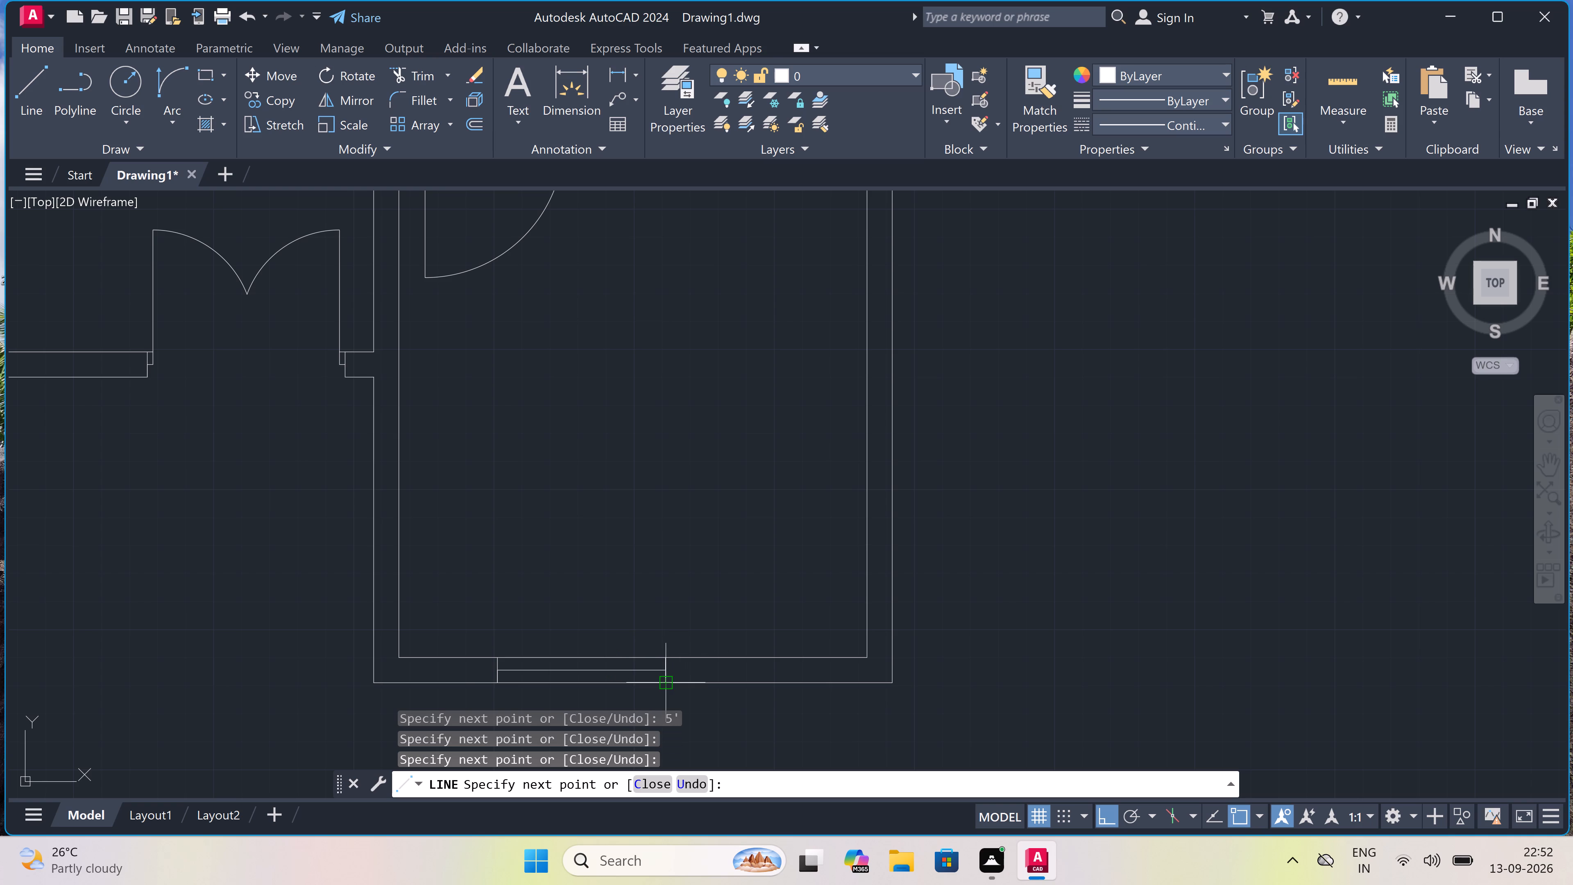
pyautogui.press('Escape')
# Draw a 5' long window in the east wall of the lower room, with end lines and a centre line.
pyautogui.press('space')
pyautogui.scroll(-2, 887, 330)
pyautogui.scroll(1, 887, 329)
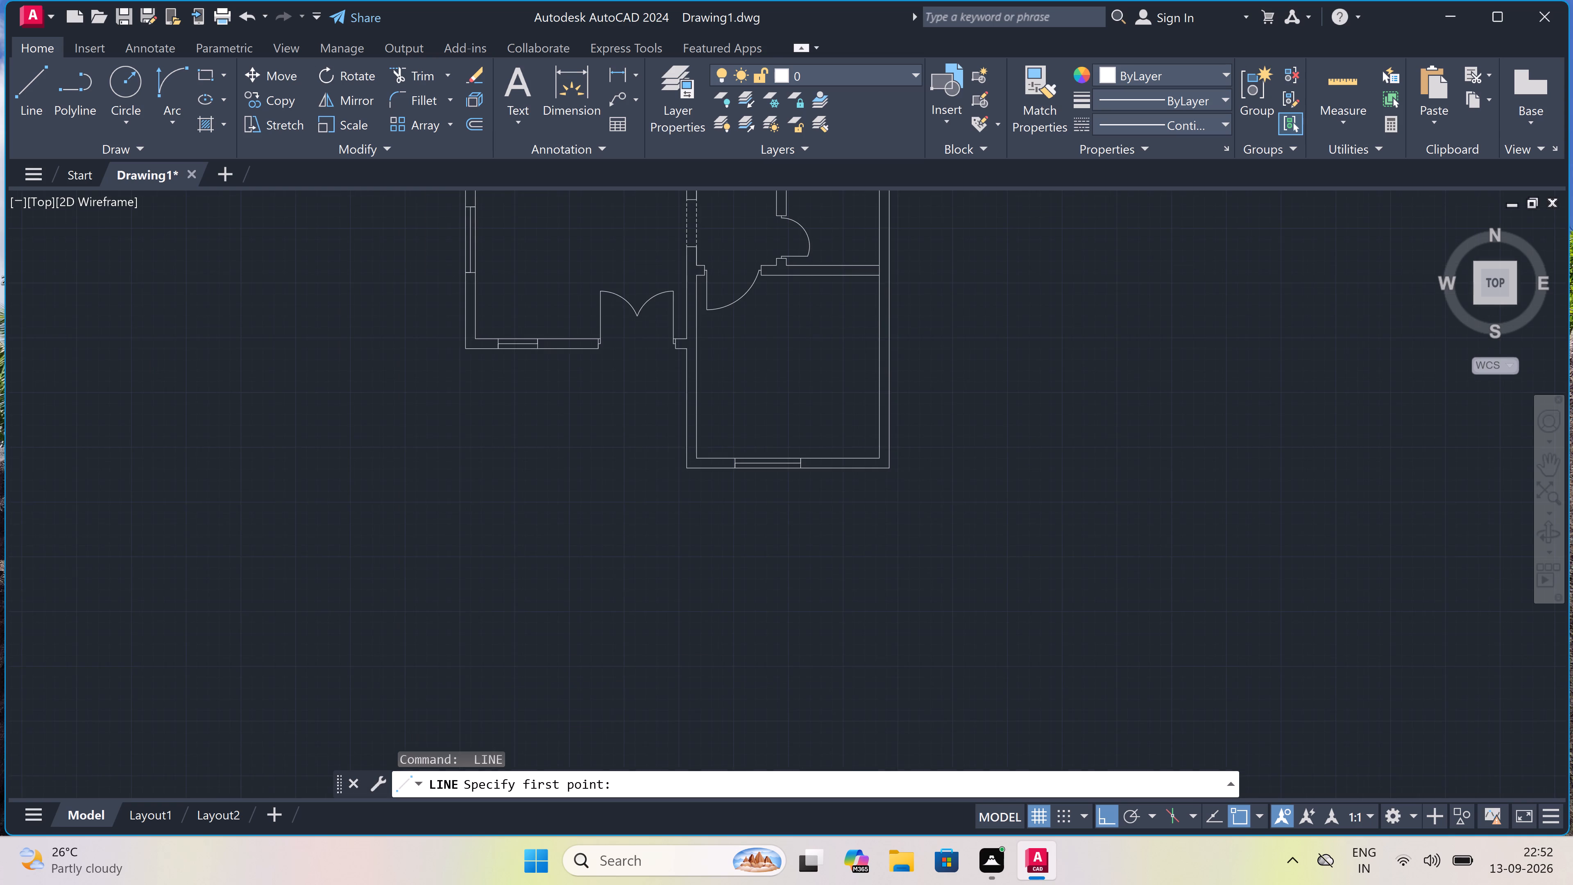
pyautogui.scroll(2, 887, 329)
pyautogui.scroll(-2, 856, 306)
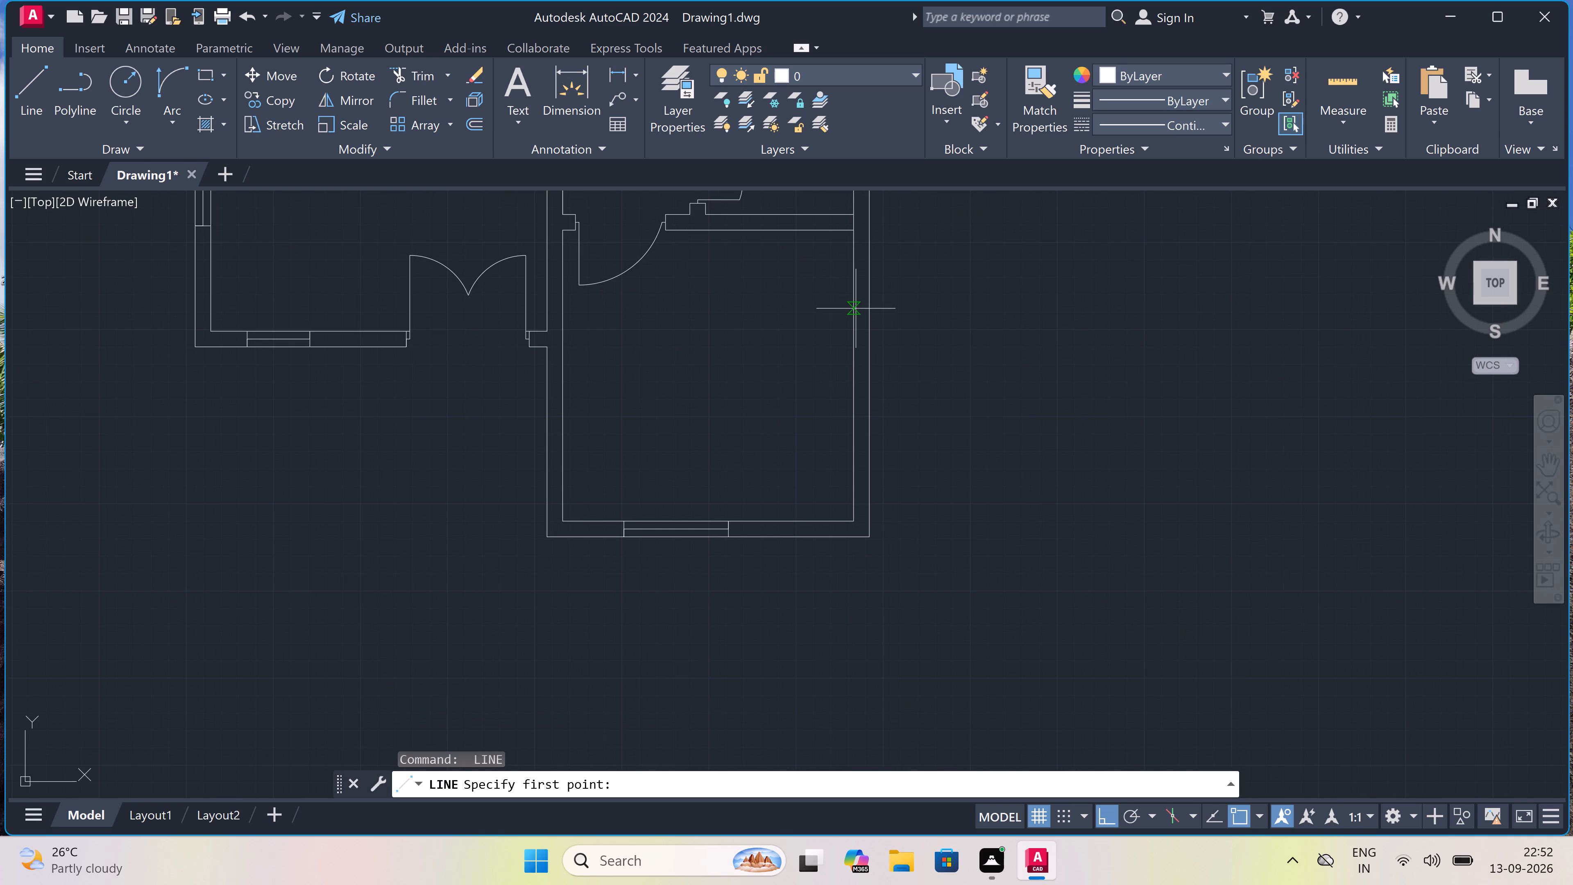
pyautogui.moveTo(853, 321); pyautogui.dragTo(859, 321)
pyautogui.click(865, 321)
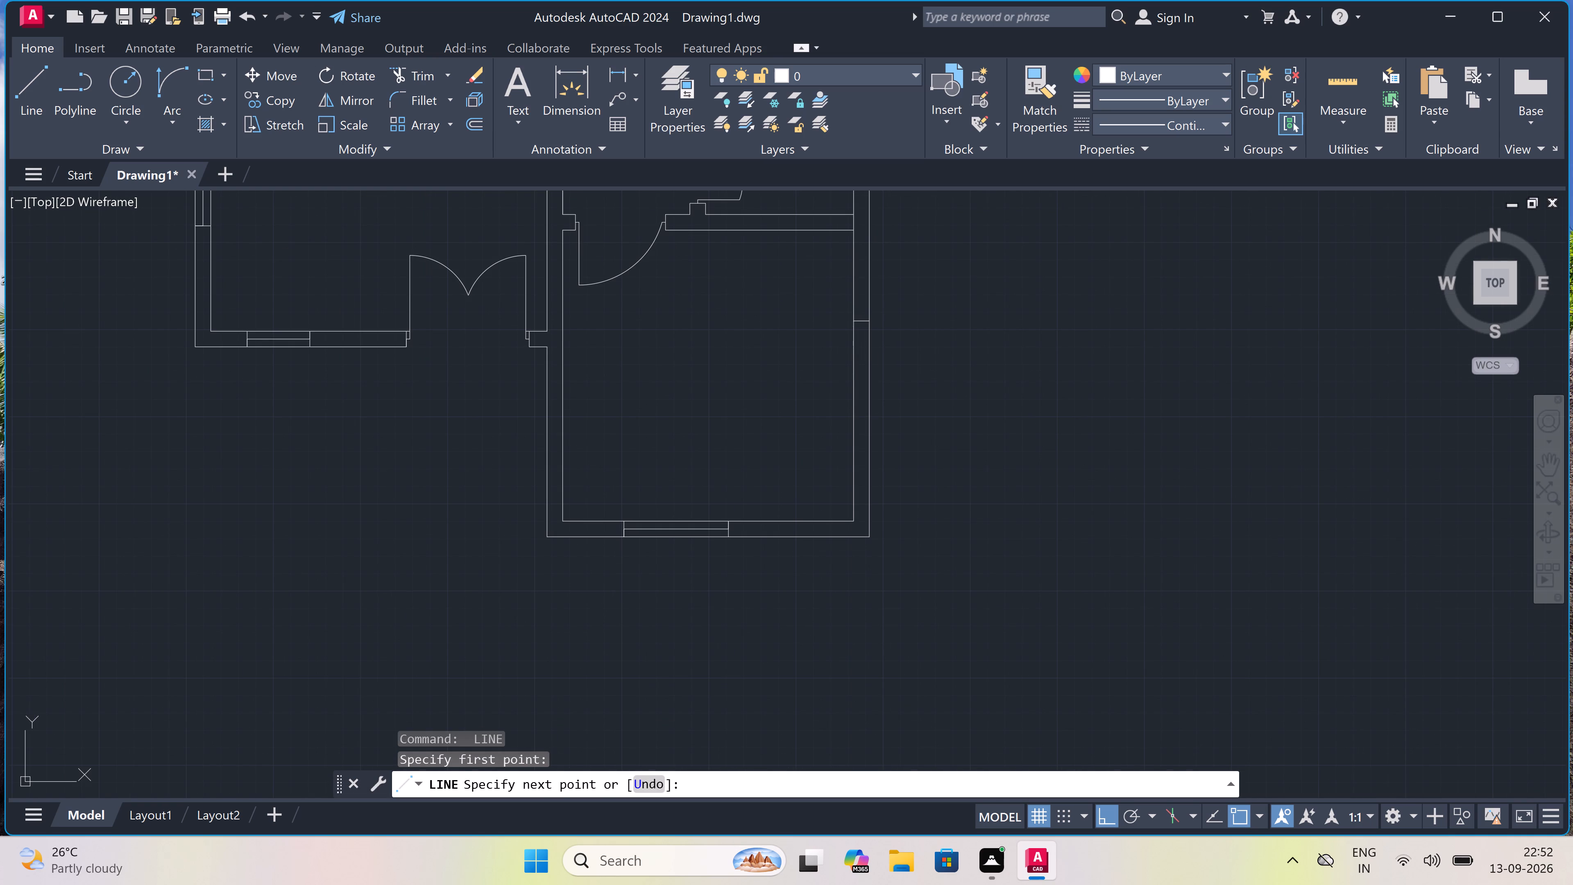
pyautogui.moveTo(857, 323); pyautogui.dragTo(861, 415)
pyautogui.press('5')
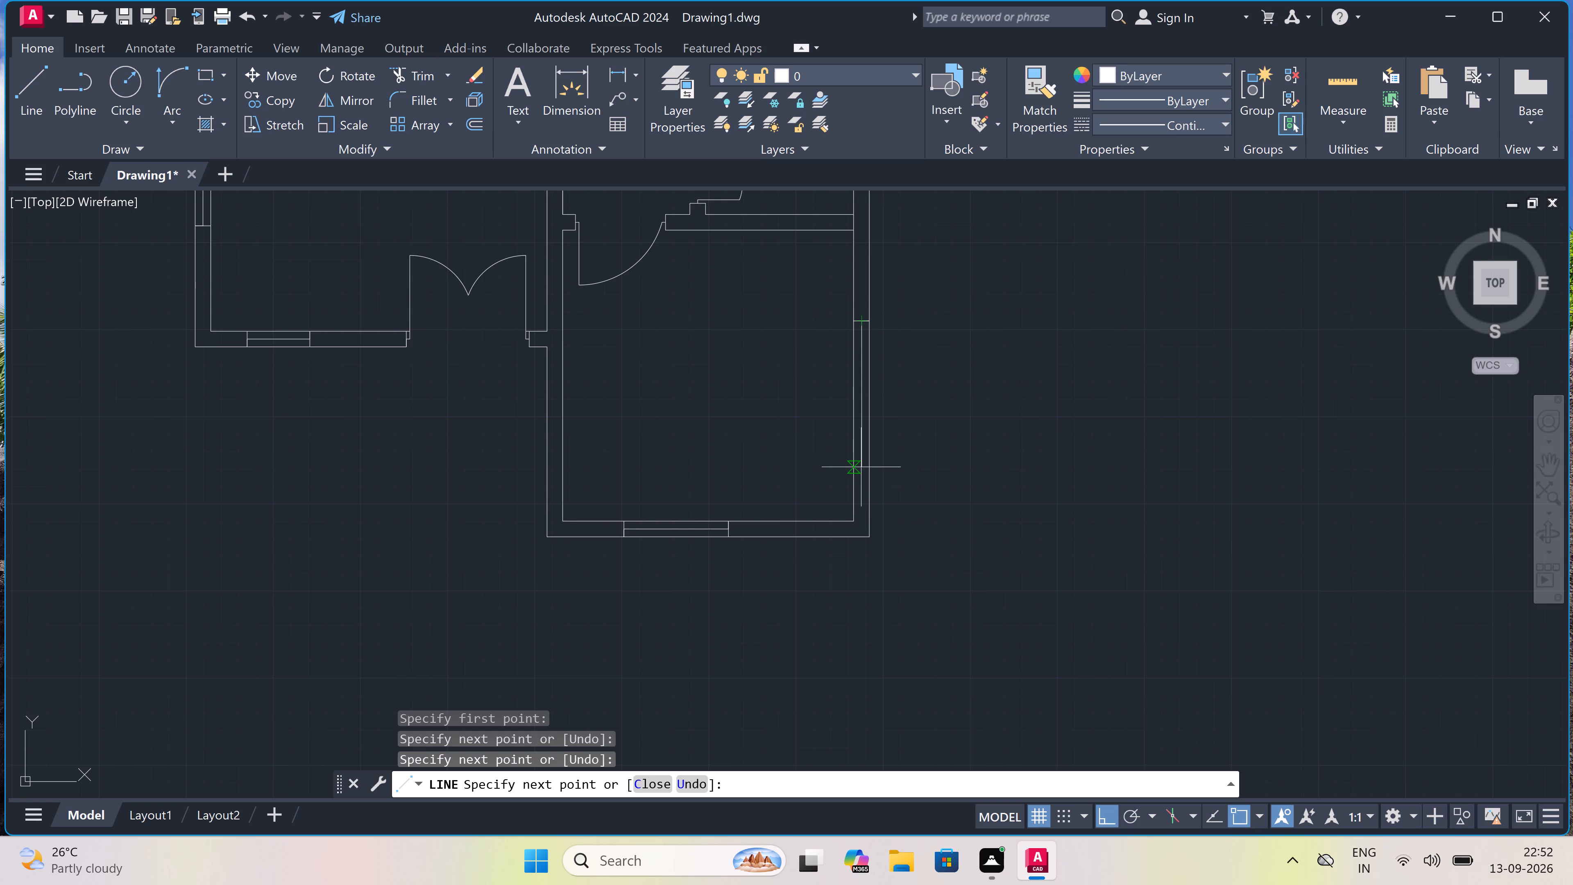
pyautogui.write("'")
pyautogui.press('space')
pyautogui.scroll(1, 836, 373)
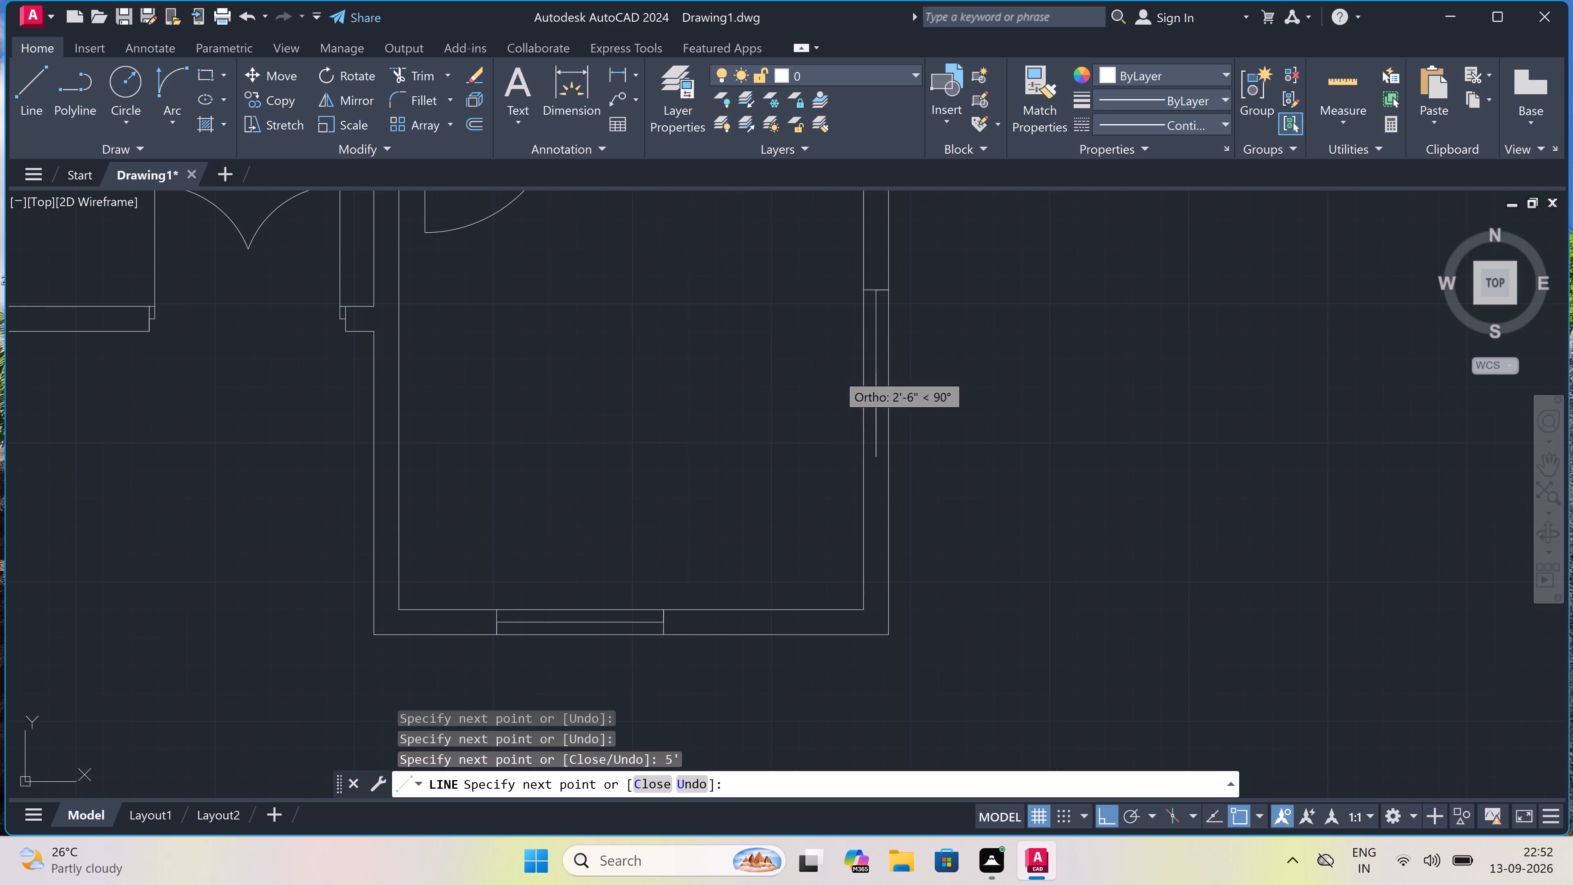
pyautogui.click(858, 460)
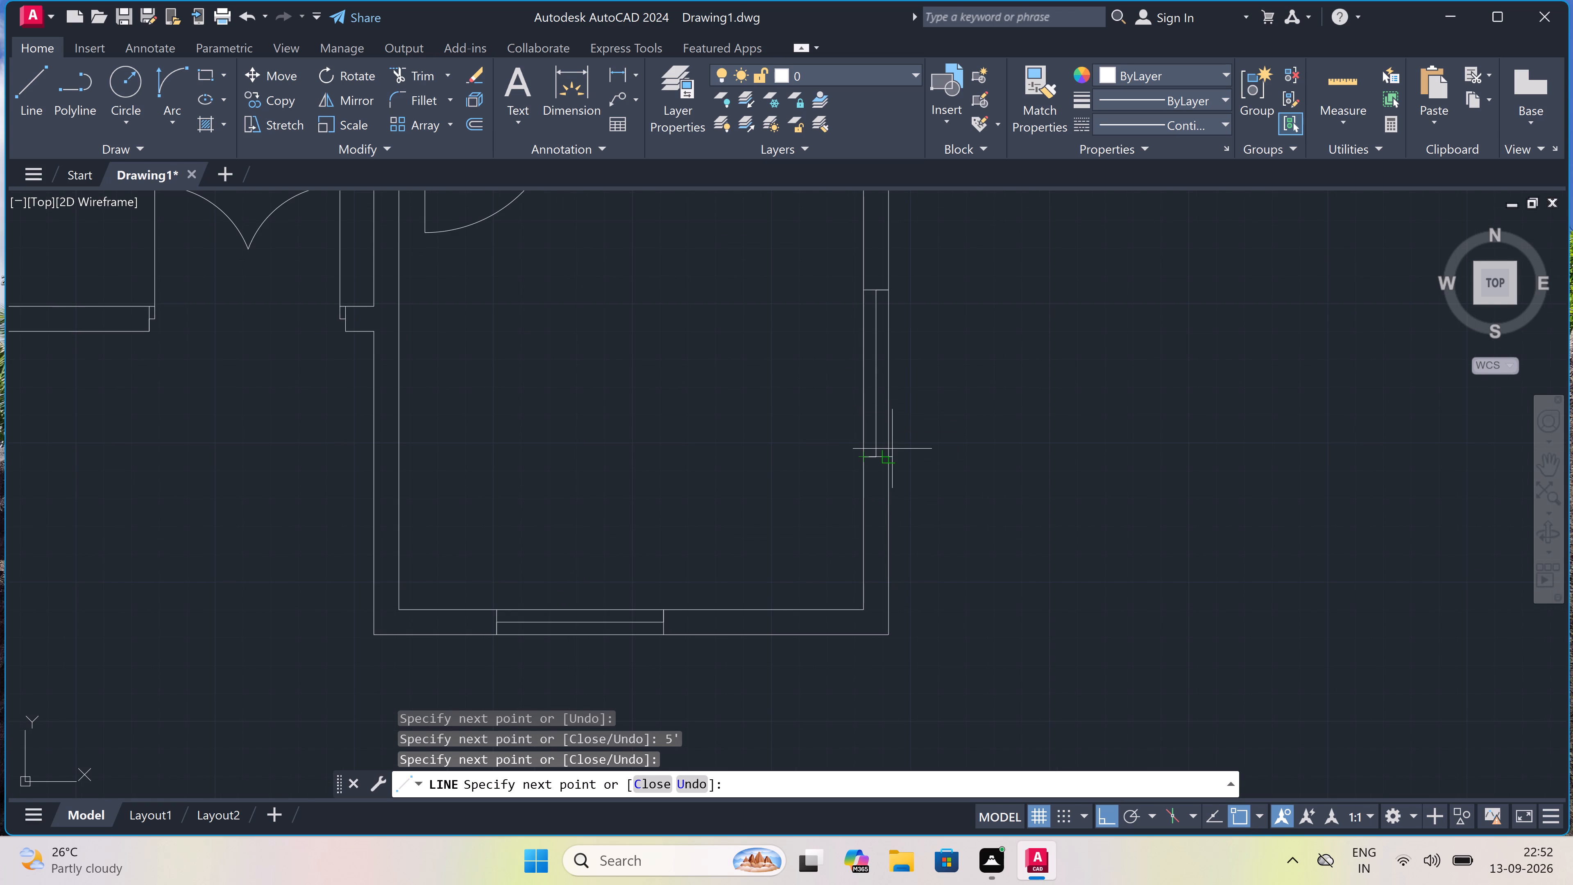
pyautogui.click(891, 452)
pyautogui.press('Escape')
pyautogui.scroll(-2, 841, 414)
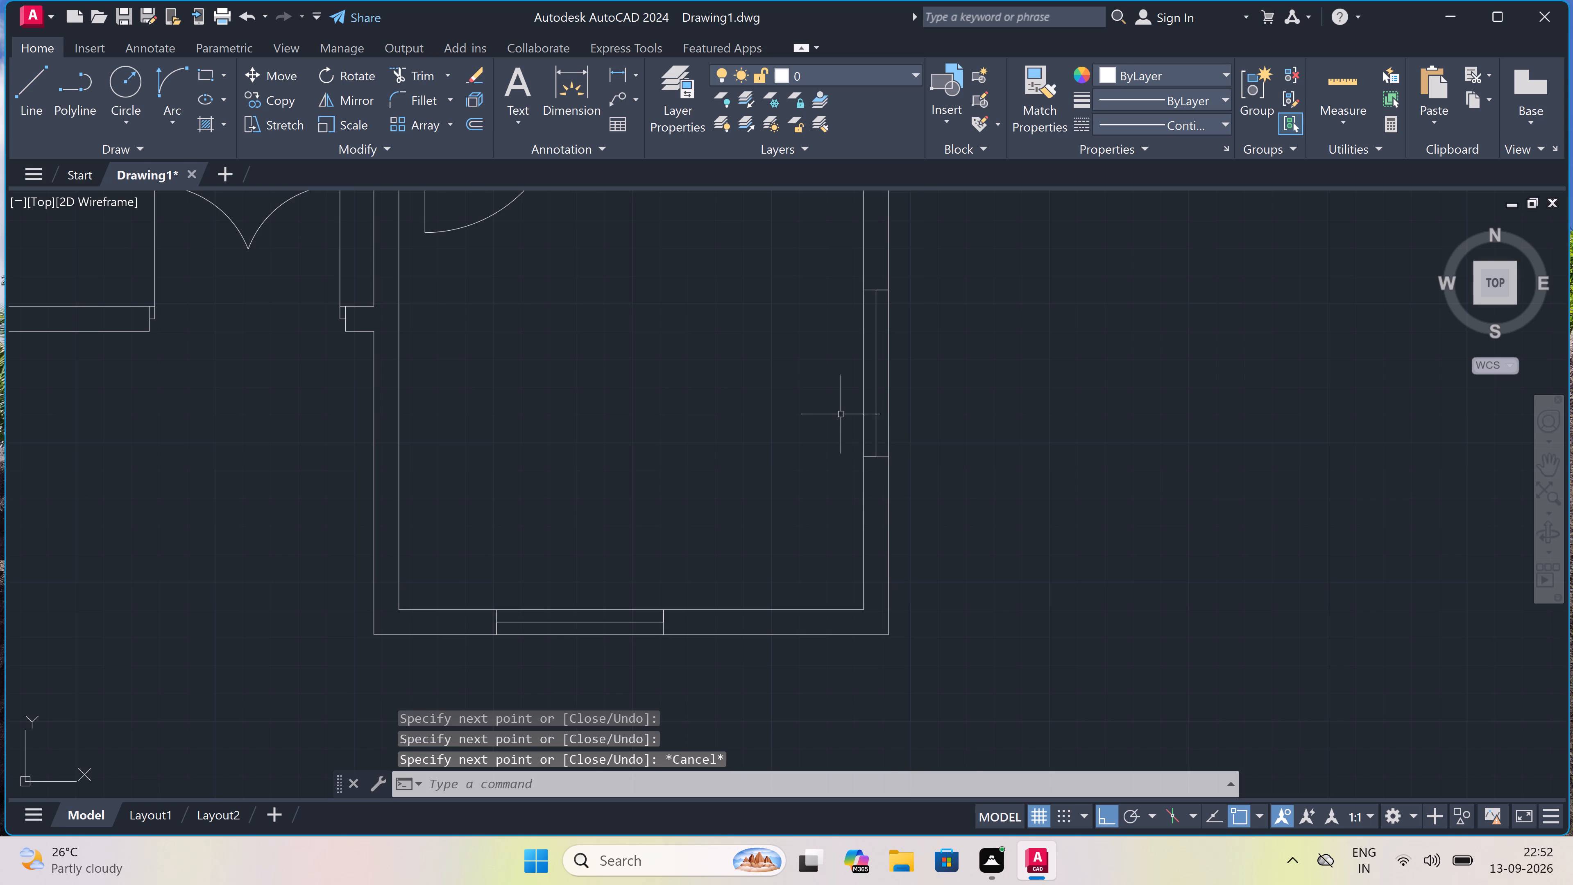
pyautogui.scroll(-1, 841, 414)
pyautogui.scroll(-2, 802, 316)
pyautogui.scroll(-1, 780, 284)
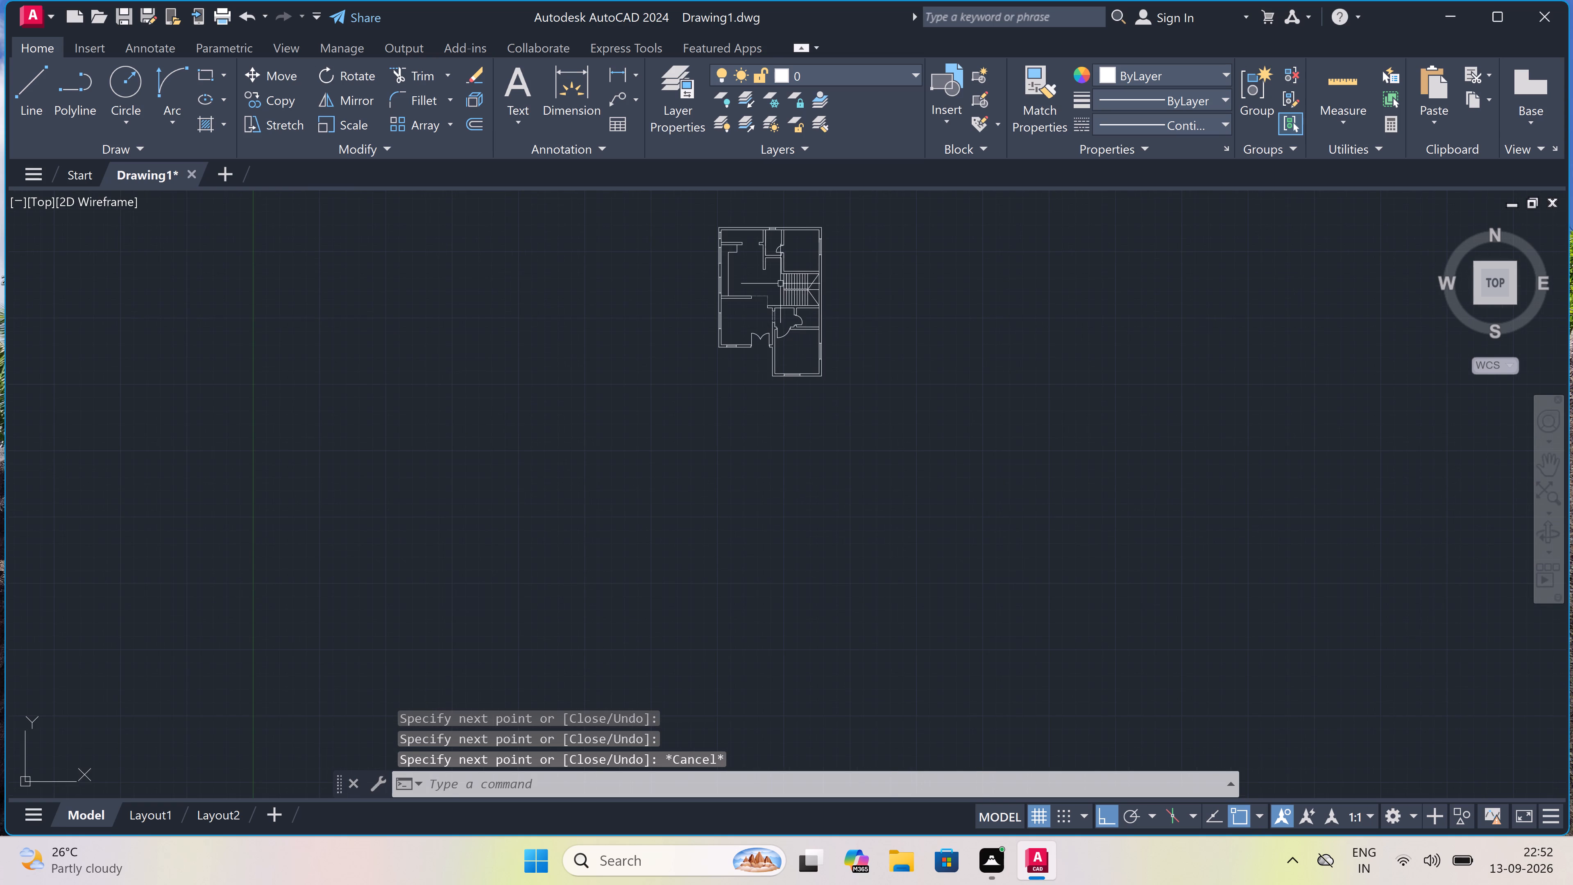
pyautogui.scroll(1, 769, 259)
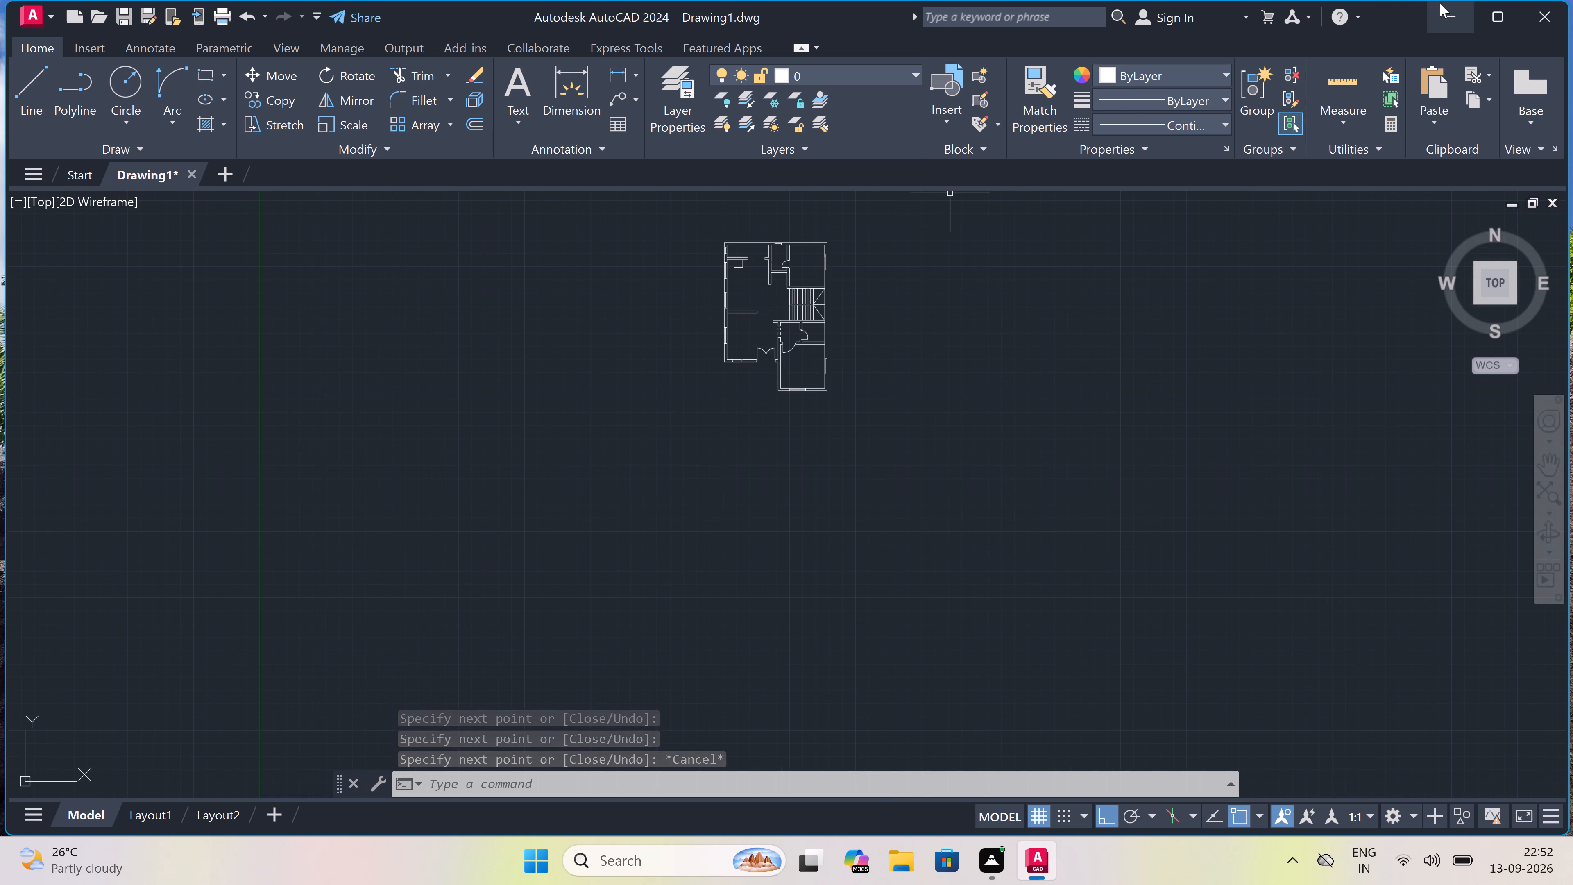
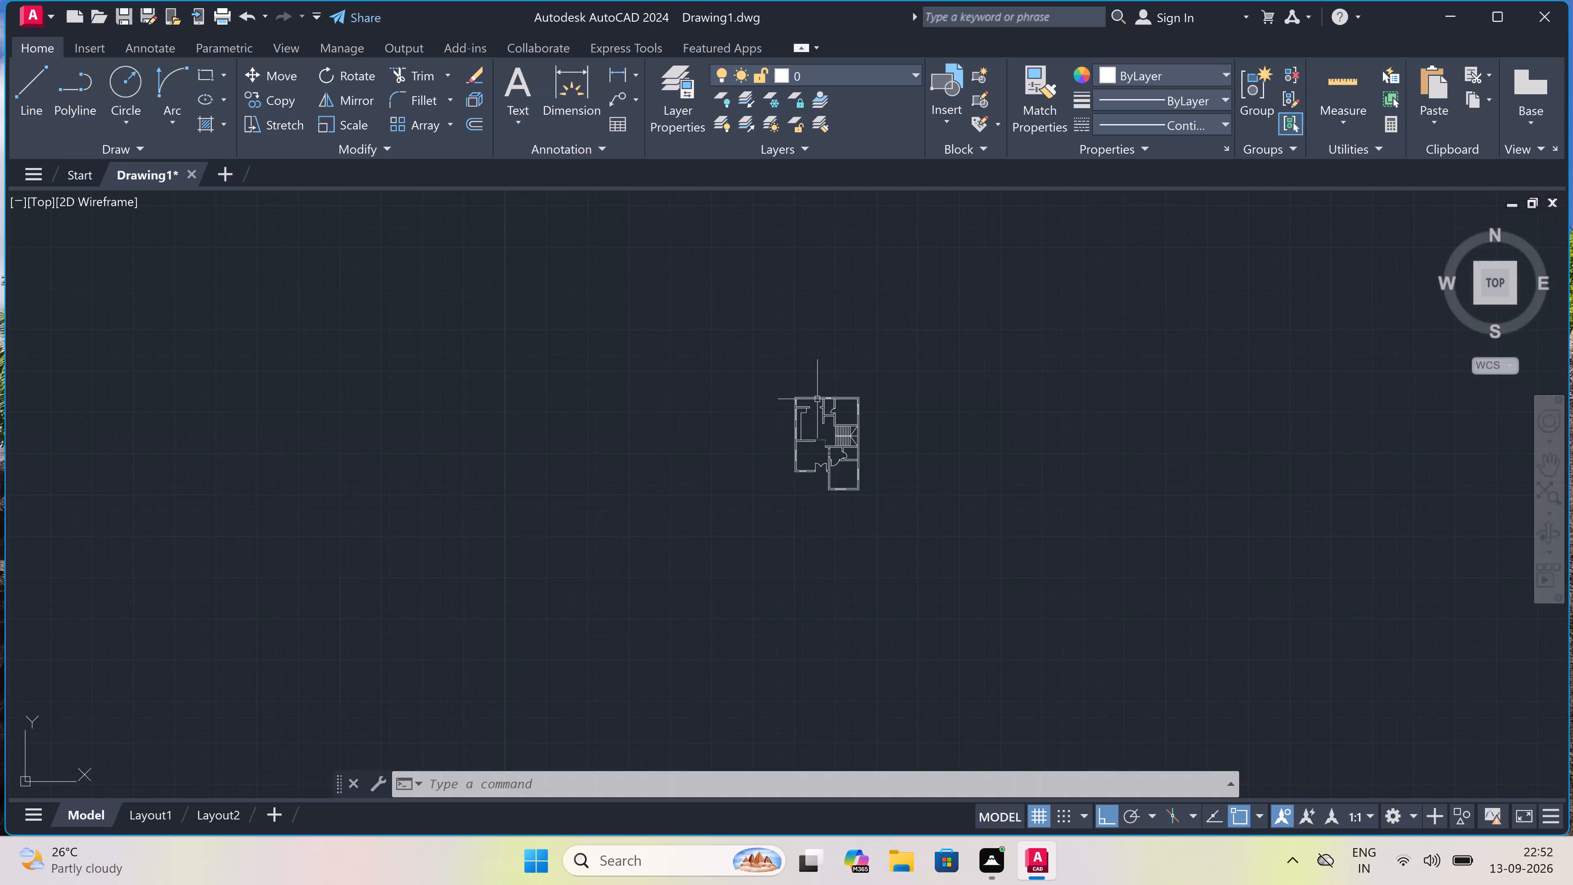
# Add the multiline text label STORE\WASH in capitals in the small room at the plan's northwest corner.
pyautogui.scroll(2, 817, 399)
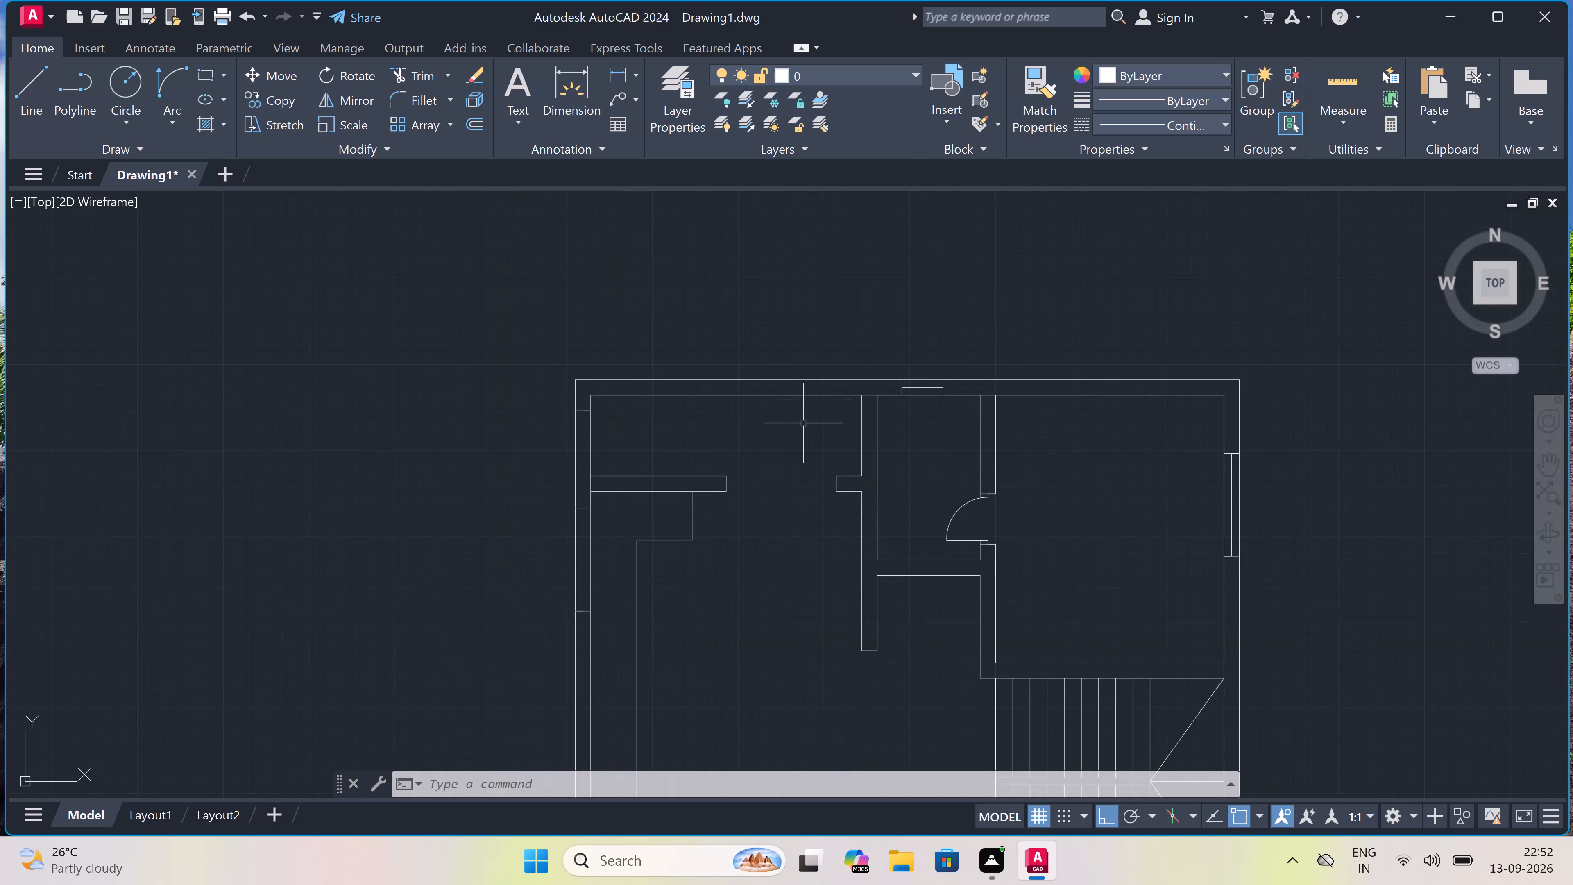
pyautogui.write('mt')
pyautogui.press('space')
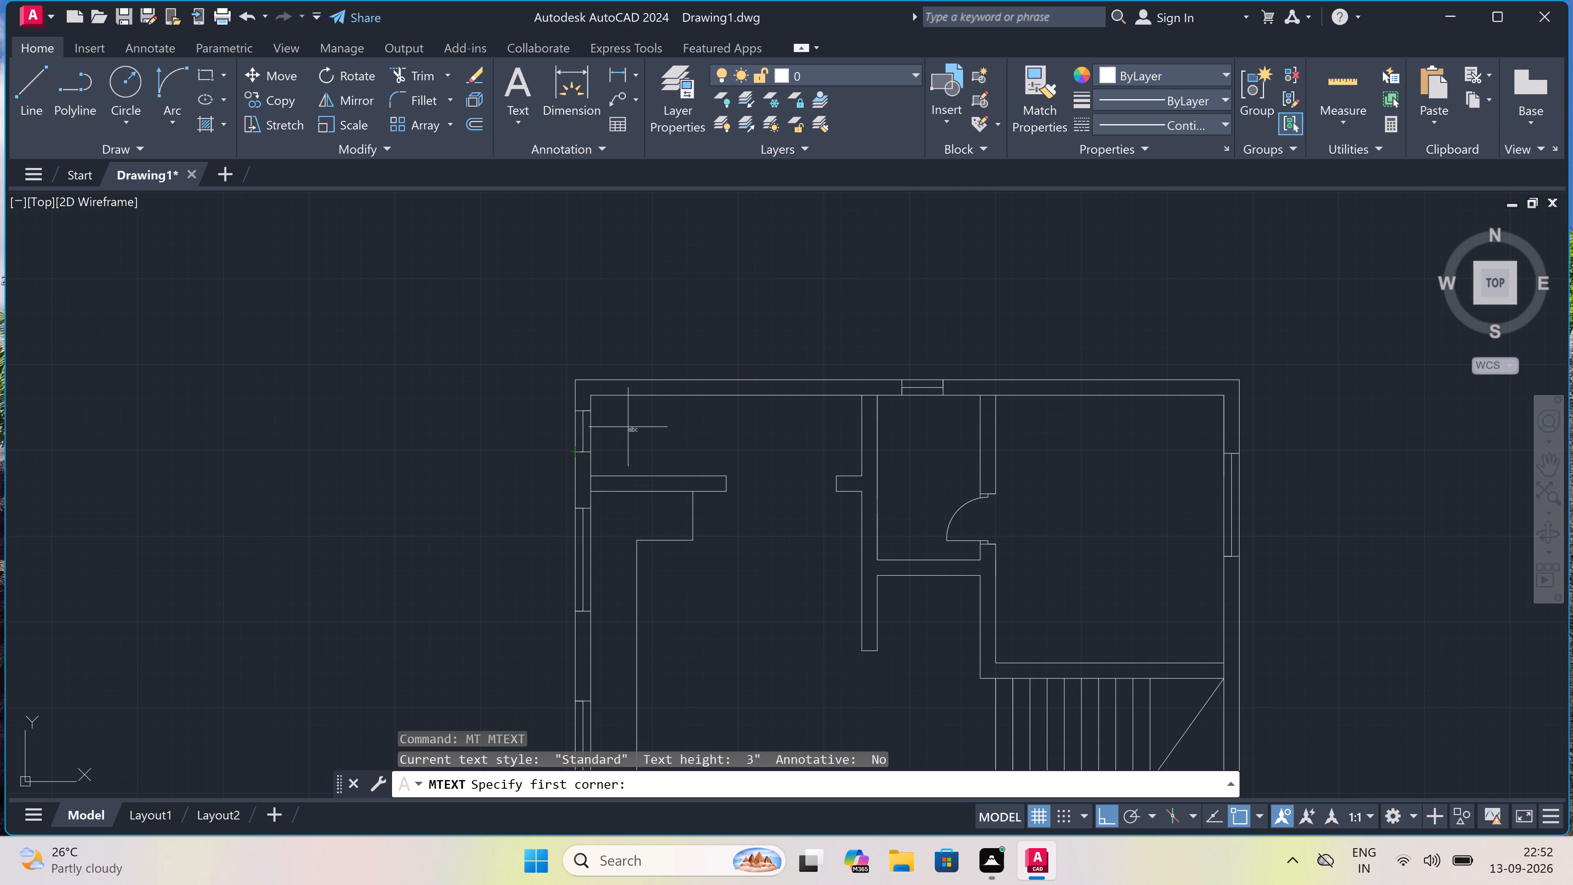
pyautogui.moveTo(632, 424); pyautogui.dragTo(642, 430)
pyautogui.click(910, 444)
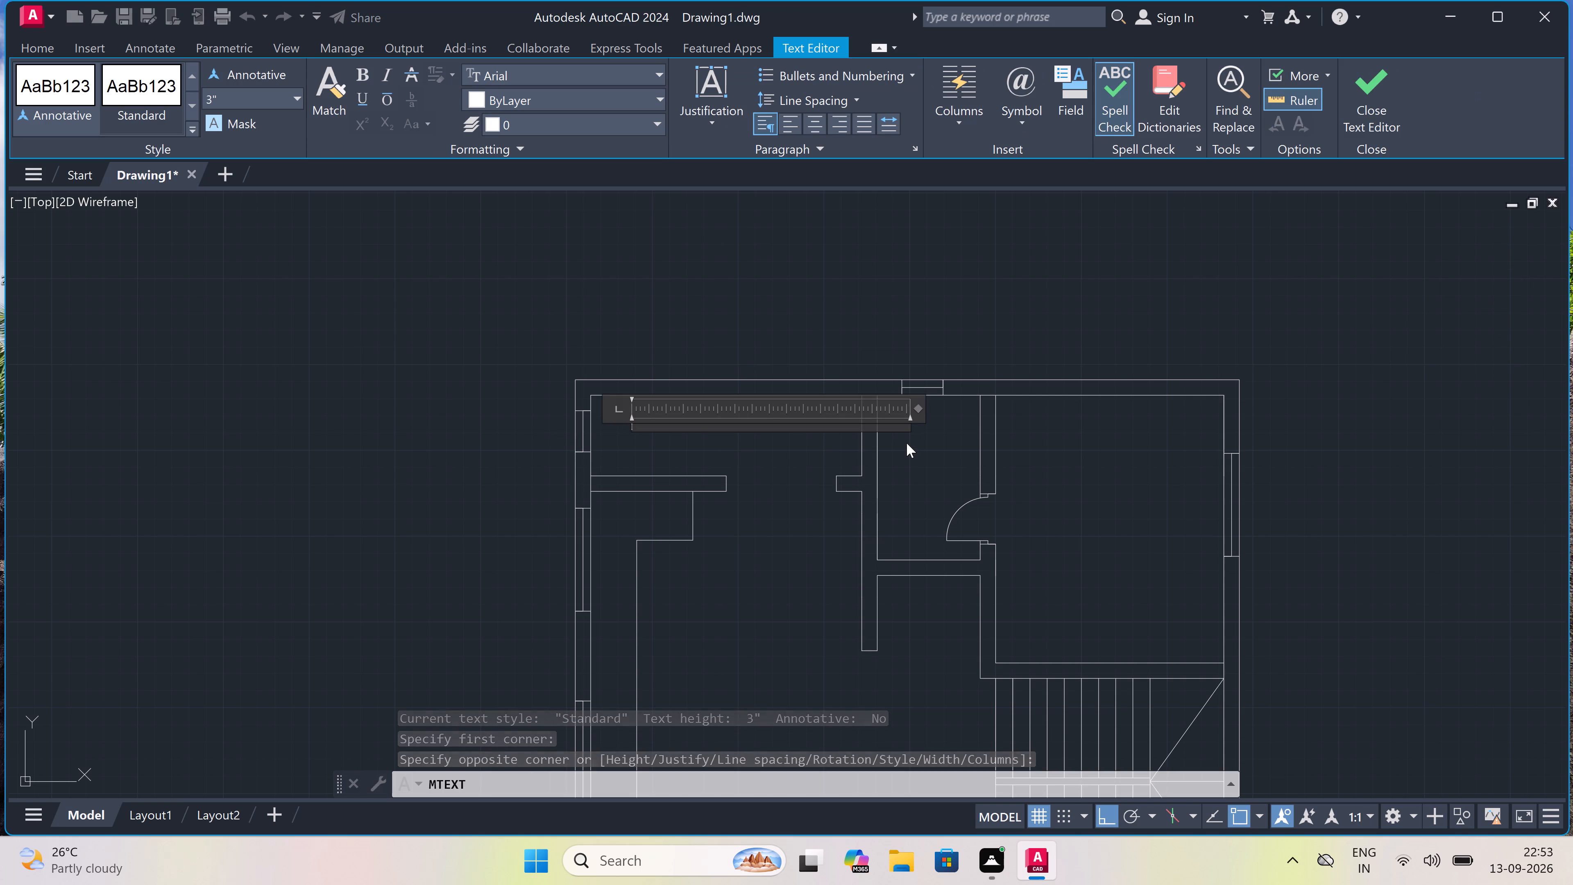
pyautogui.write('st')
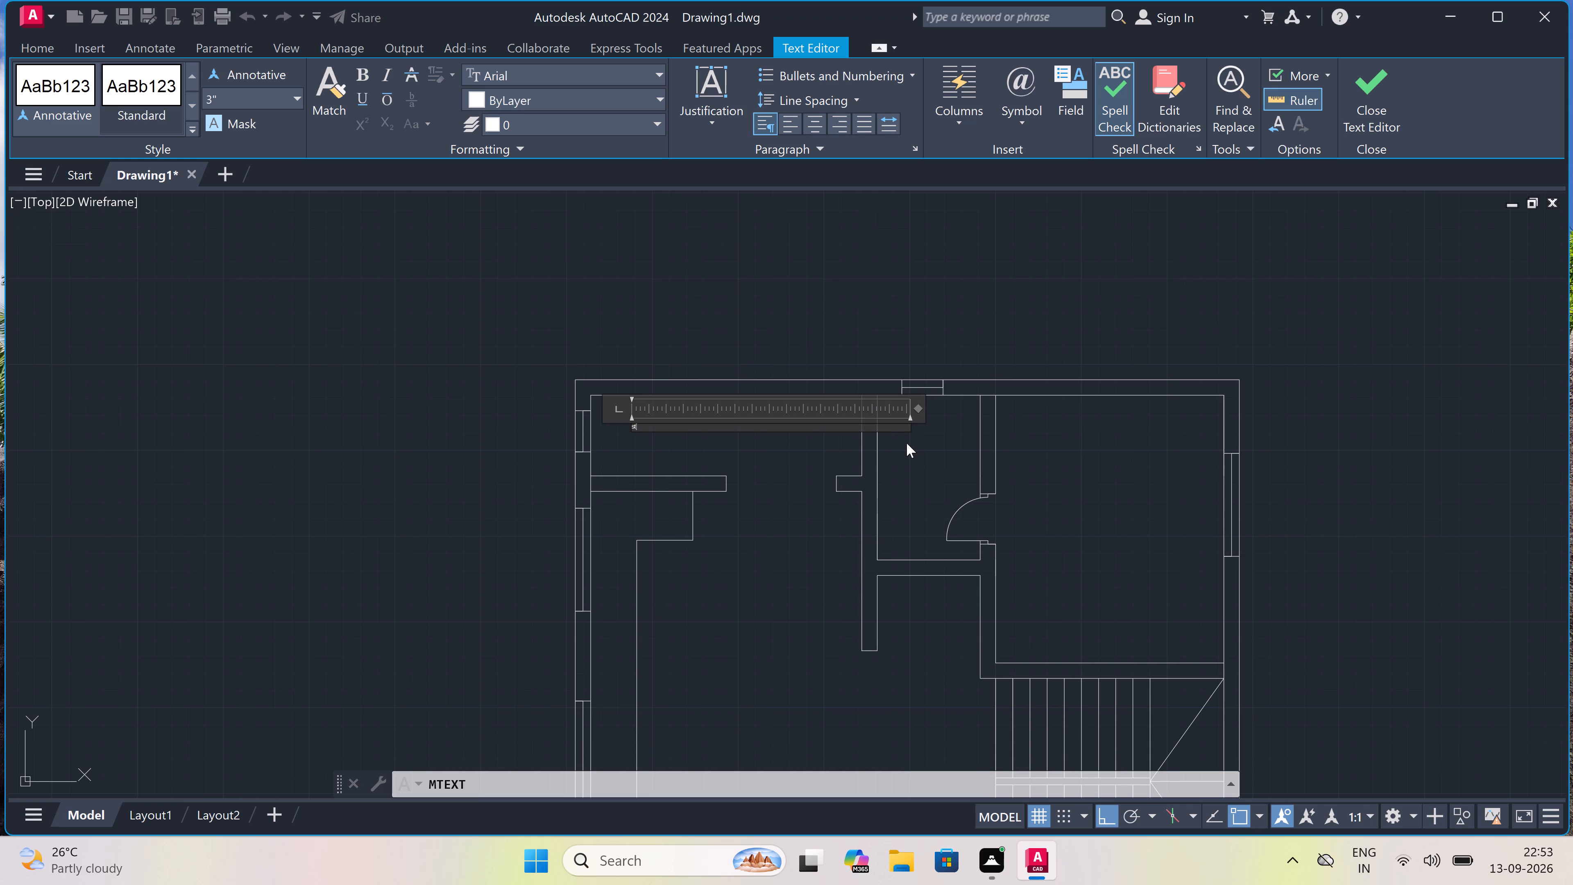
pyautogui.write('ore')
pyautogui.press('\\')
pyautogui.write('was')
pyautogui.press('BackSpace')
pyautogui.press('BackSpace')
pyautogui.press('BackSpace')
pyautogui.press('BackSpace')
pyautogui.press('BackSpace')
pyautogui.press('BackSpace')
pyautogui.press('BackSpace')
pyautogui.press('BackSpace')
pyautogui.press('BackSpace')
pyautogui.press('BackSpace')
pyautogui.press('BackSpace')
pyautogui.press('BackSpace')
pyautogui.press('BackSpace')
pyautogui.write('STO')
pyautogui.write('RE')
pyautogui.press('\\')
pyautogui.press('w')
pyautogui.write('ASH')
pyautogui.click(803, 453)
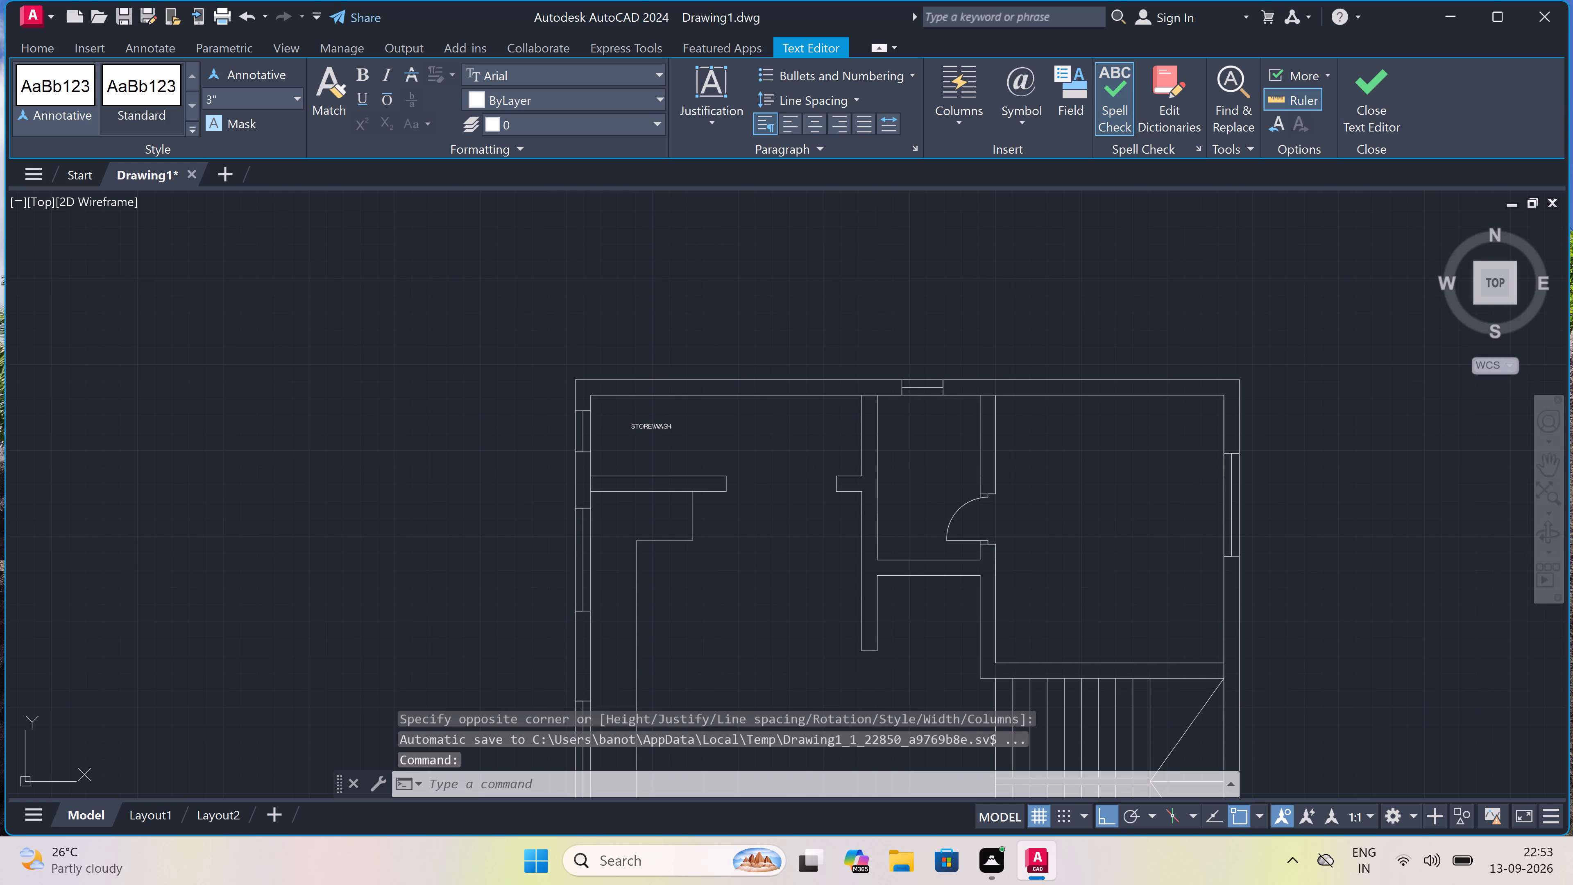
# Label the room south of the store with multiline text KITCHEN and 16'1"X13'2" on a second line.
pyautogui.scroll(-3, 802, 452)
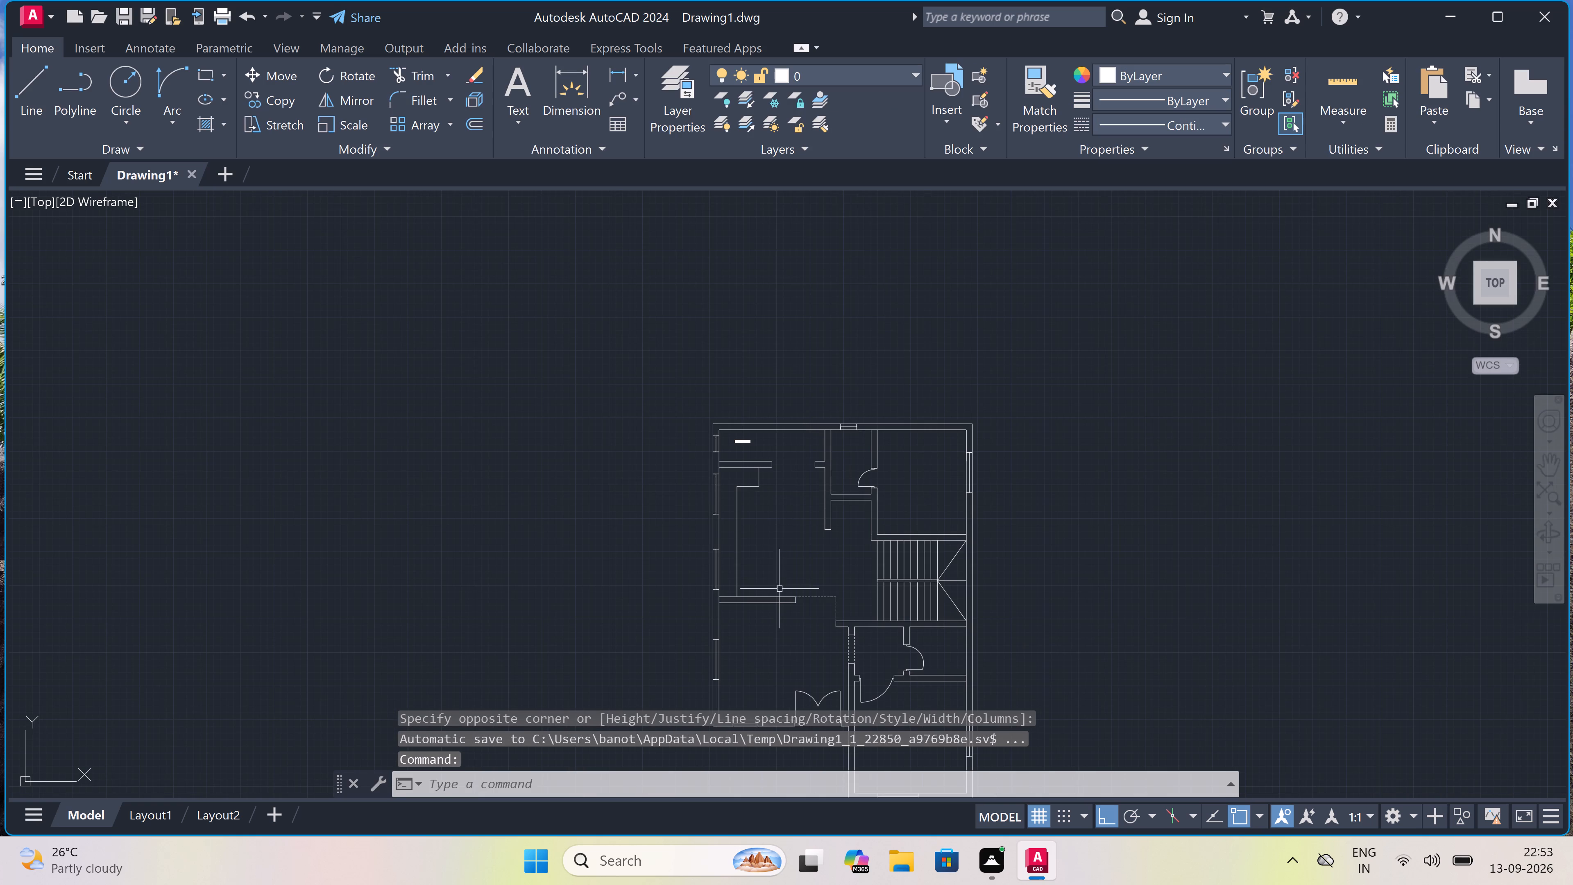
pyautogui.scroll(2, 810, 541)
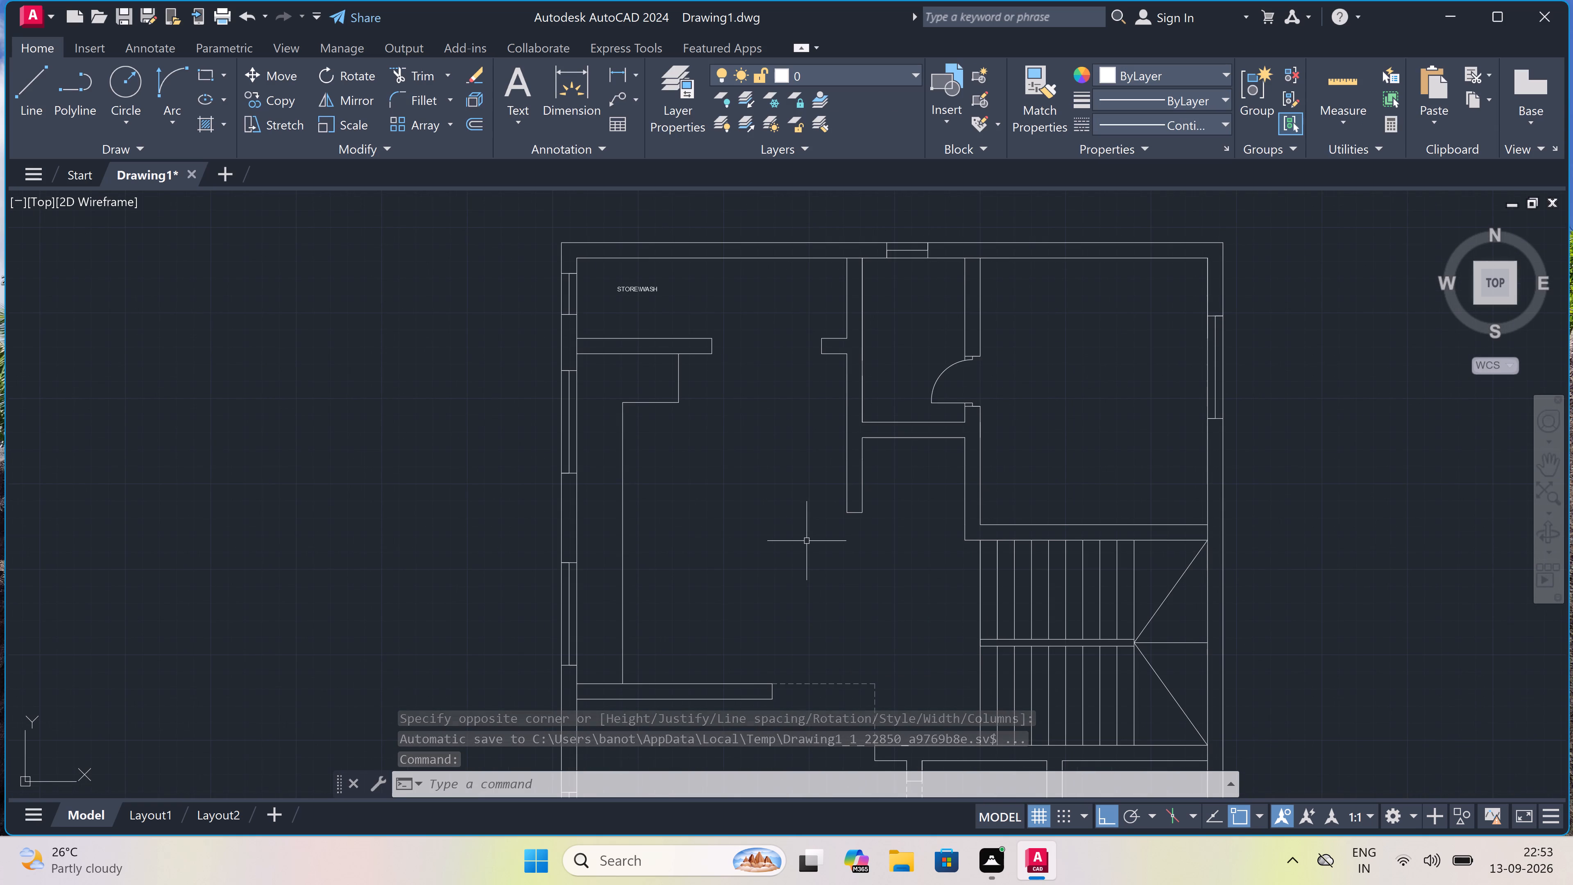
pyautogui.write('MT')
pyautogui.press('space')
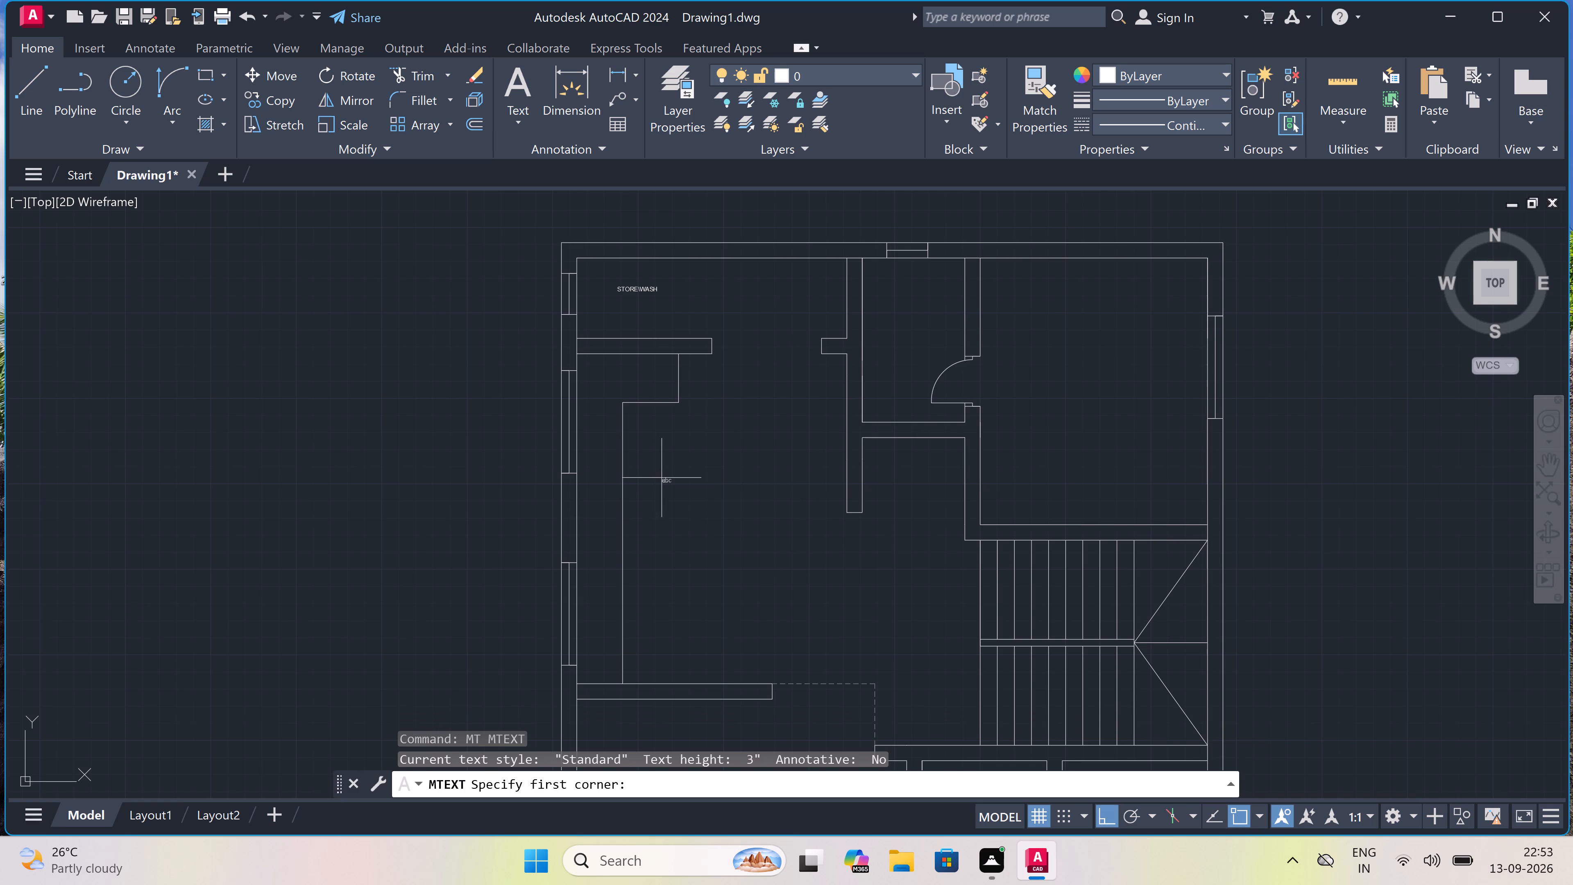
pyautogui.moveTo(656, 492); pyautogui.dragTo(662, 505)
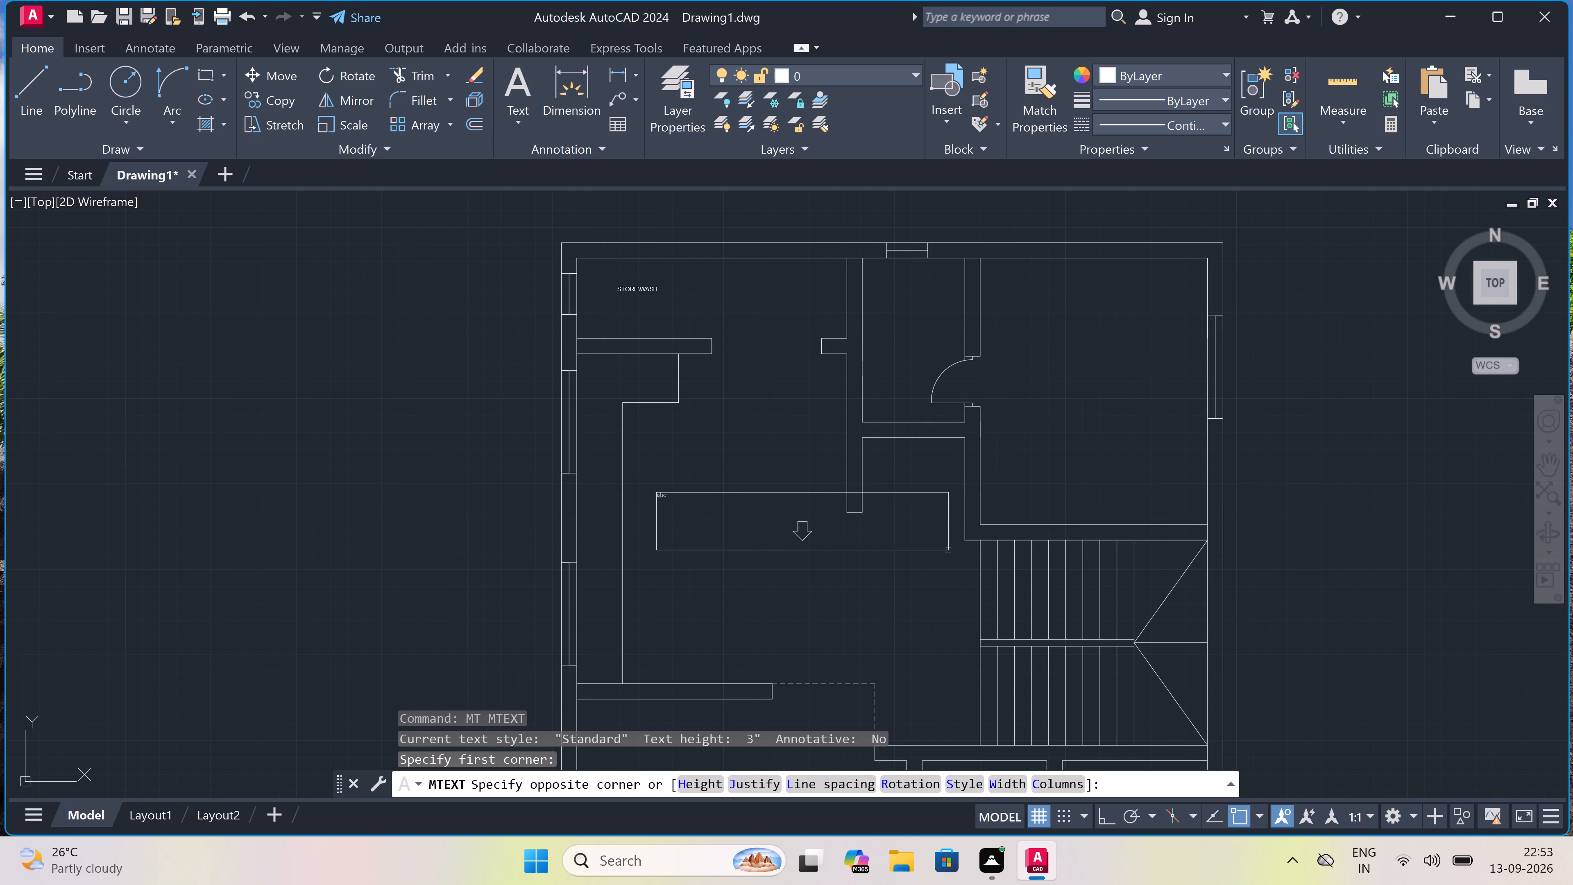
pyautogui.click(959, 546)
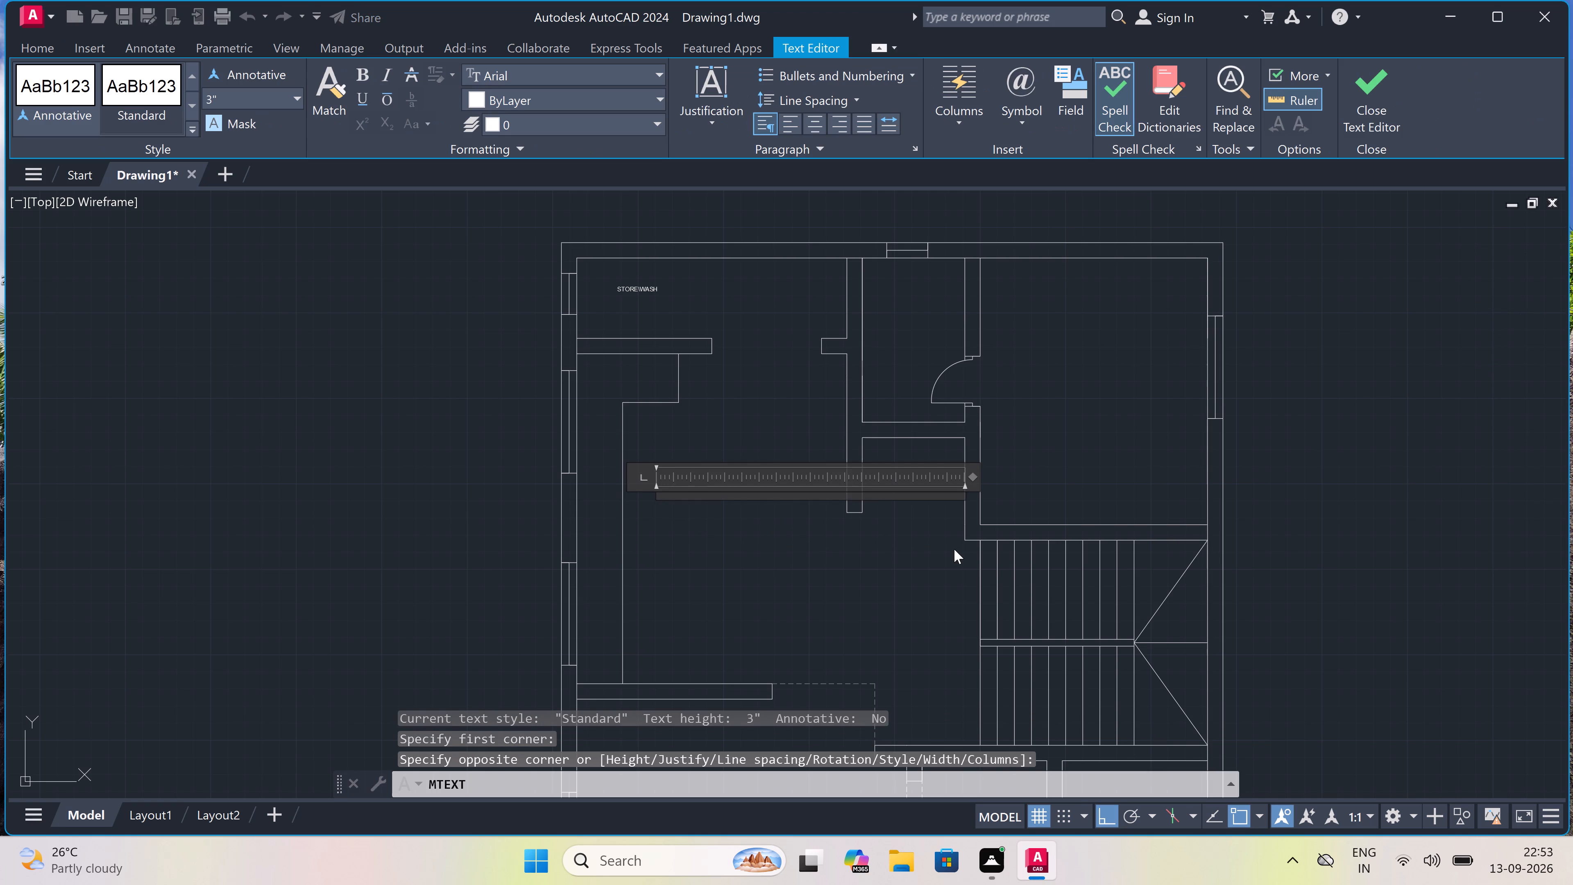
pyautogui.write('KITCHEN')
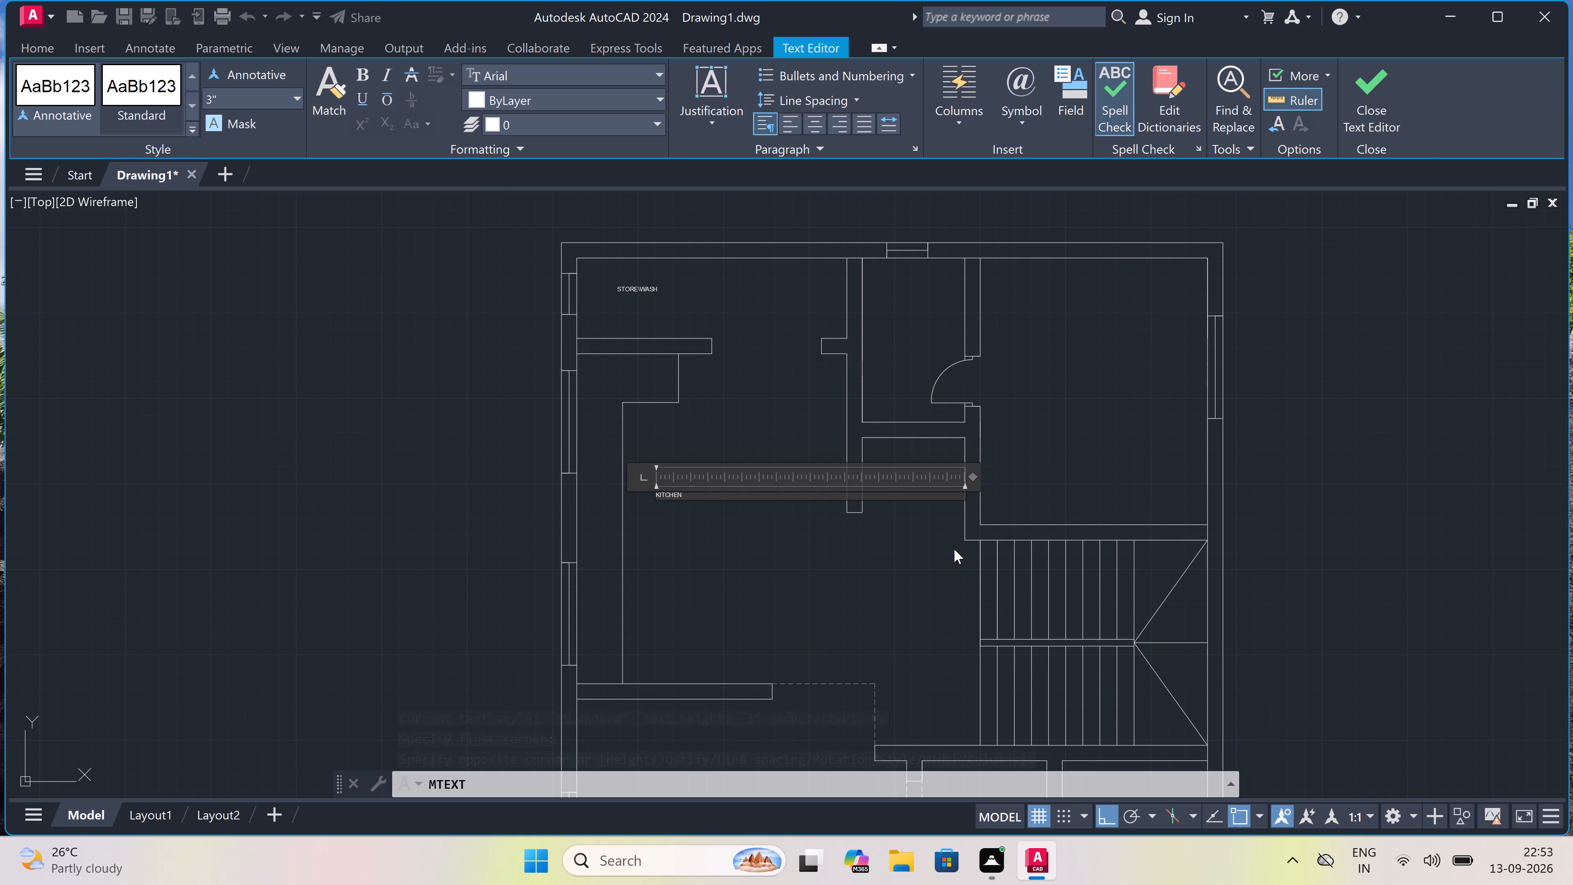
pyautogui.press('Return')
pyautogui.press('1')
pyautogui.press('6')
pyautogui.press("'")
pyautogui.press('1')
pyautogui.hotkey('shift', '"')
pyautogui.press('x')
pyautogui.write("13'")
pyautogui.press('2')
pyautogui.hotkey('shift', '"')
pyautogui.click(802, 555)
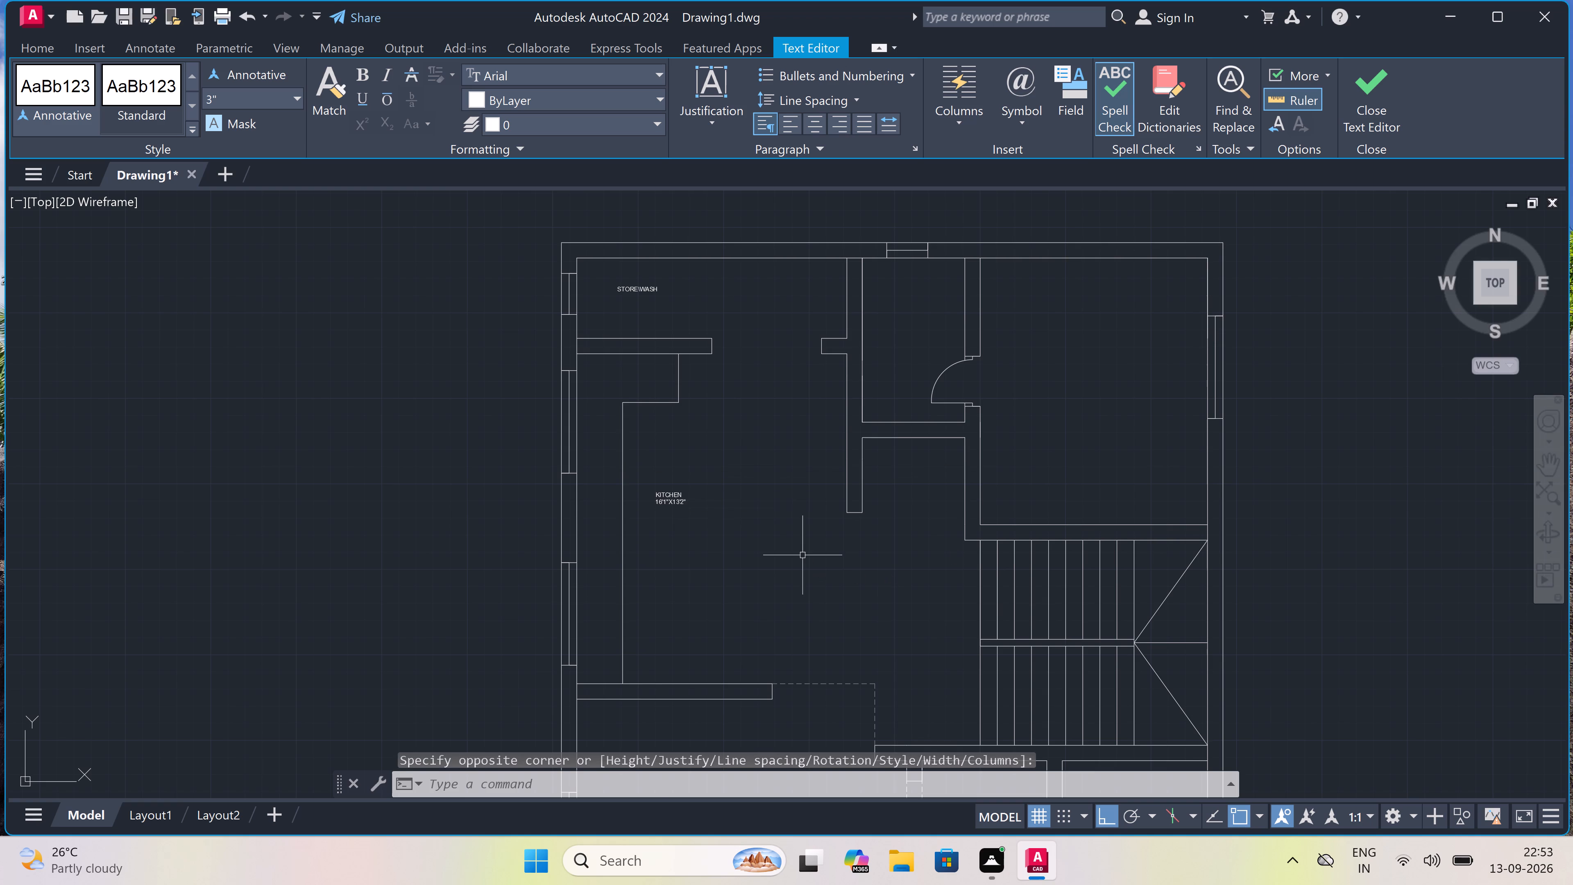
# Label the narrow room beneath the north wall window with multiline text TOILET and 8'0"X3'0" on a second line.
pyautogui.scroll(-3, 802, 556)
pyautogui.scroll(3, 916, 406)
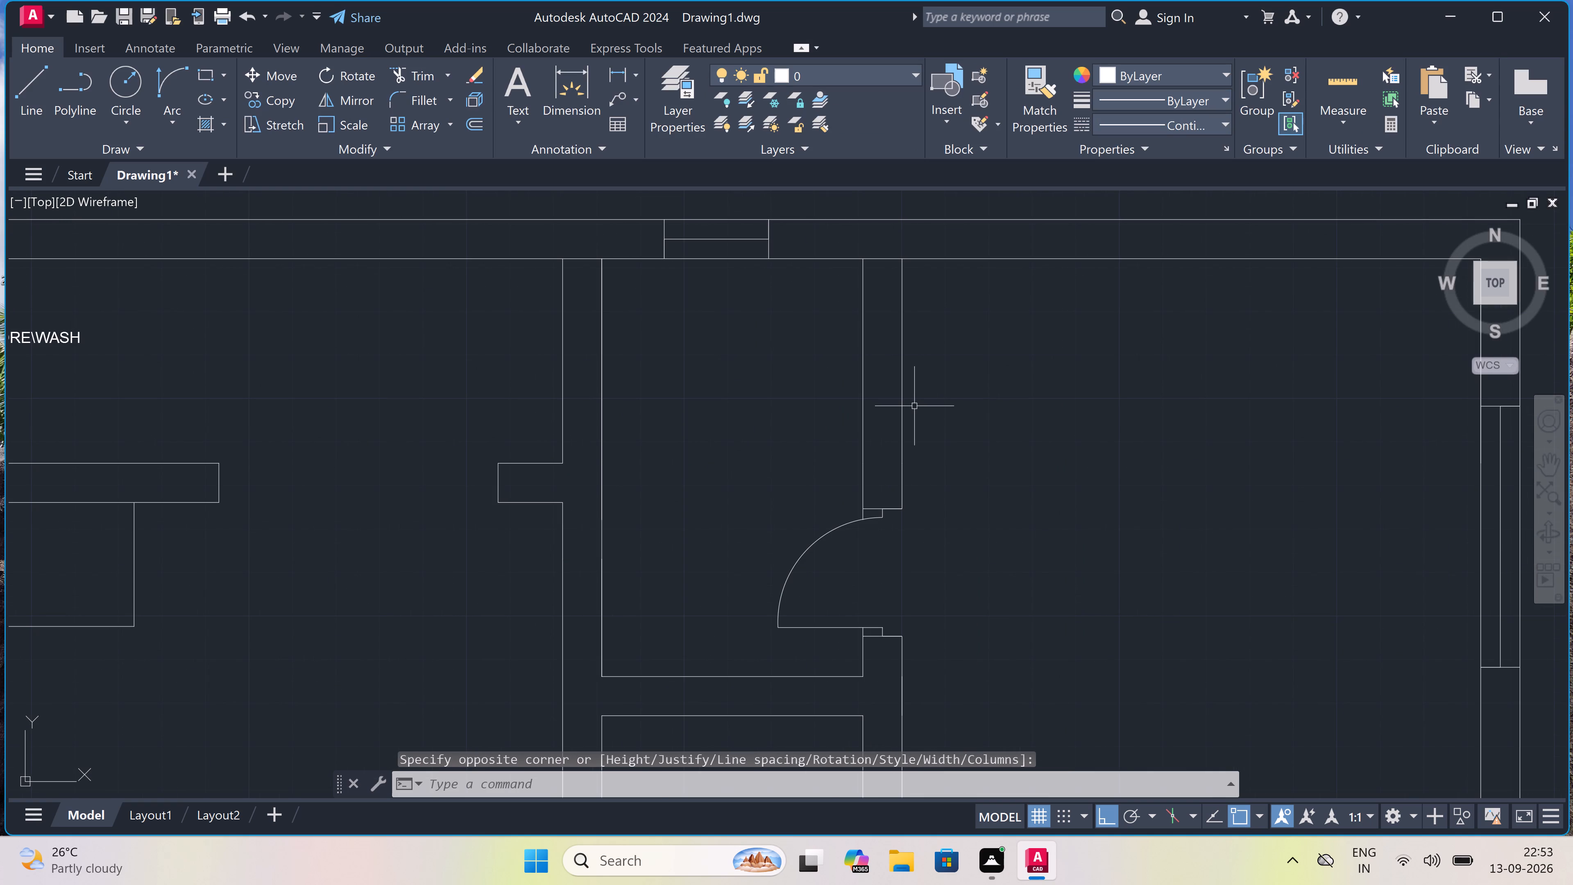
pyautogui.press('m')
pyautogui.write('T')
pyautogui.press('space')
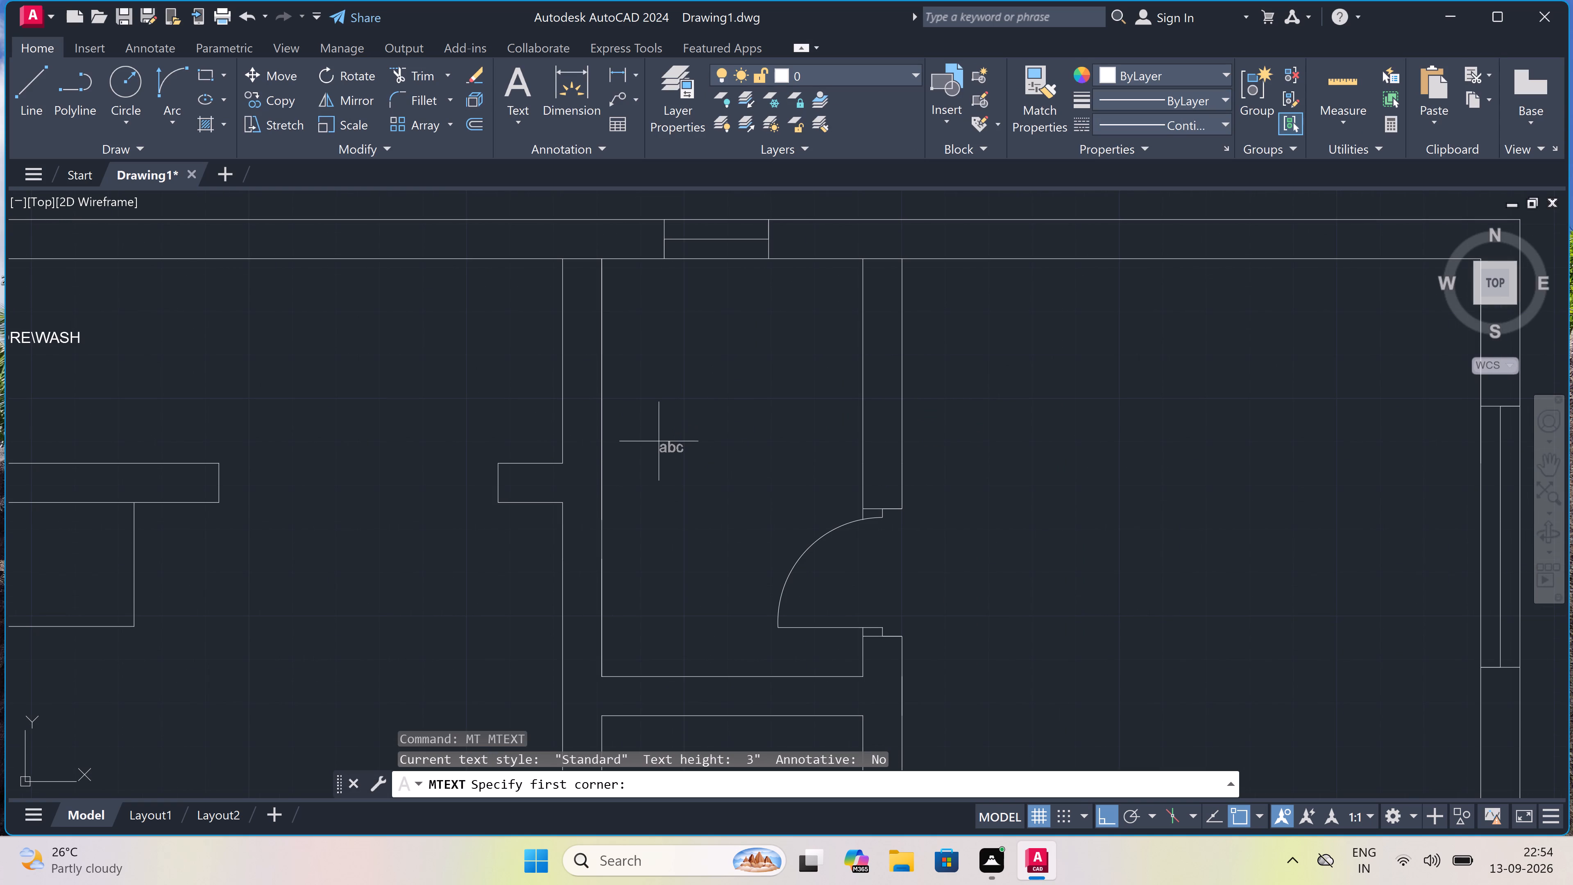
pyautogui.moveTo(657, 442); pyautogui.dragTo(662, 453)
pyautogui.click(970, 487)
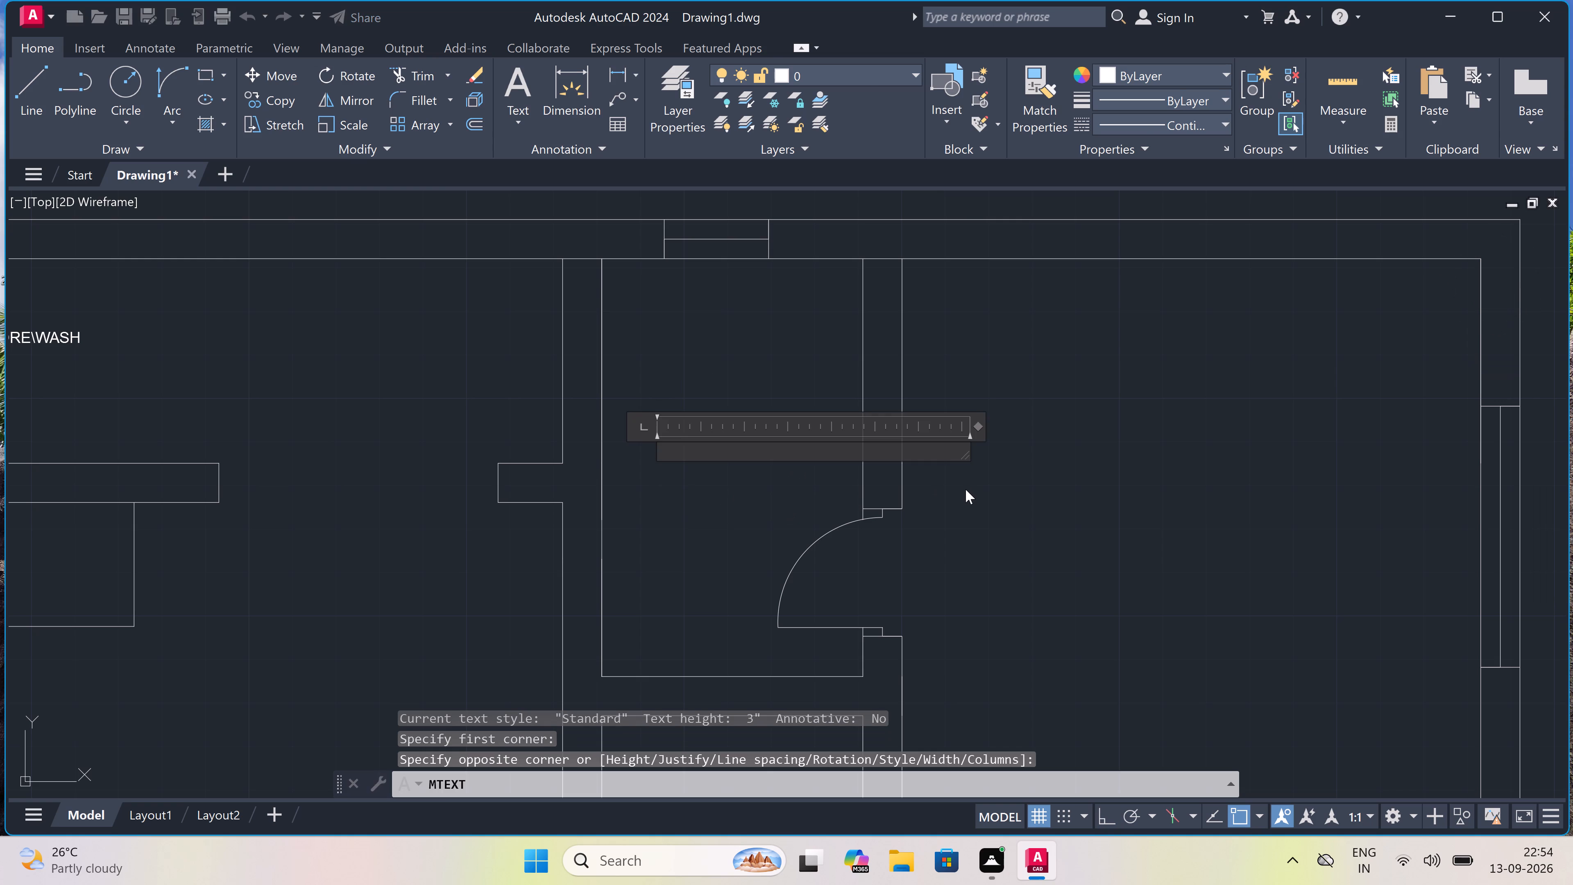
pyautogui.press('t')
pyautogui.write('OILET')
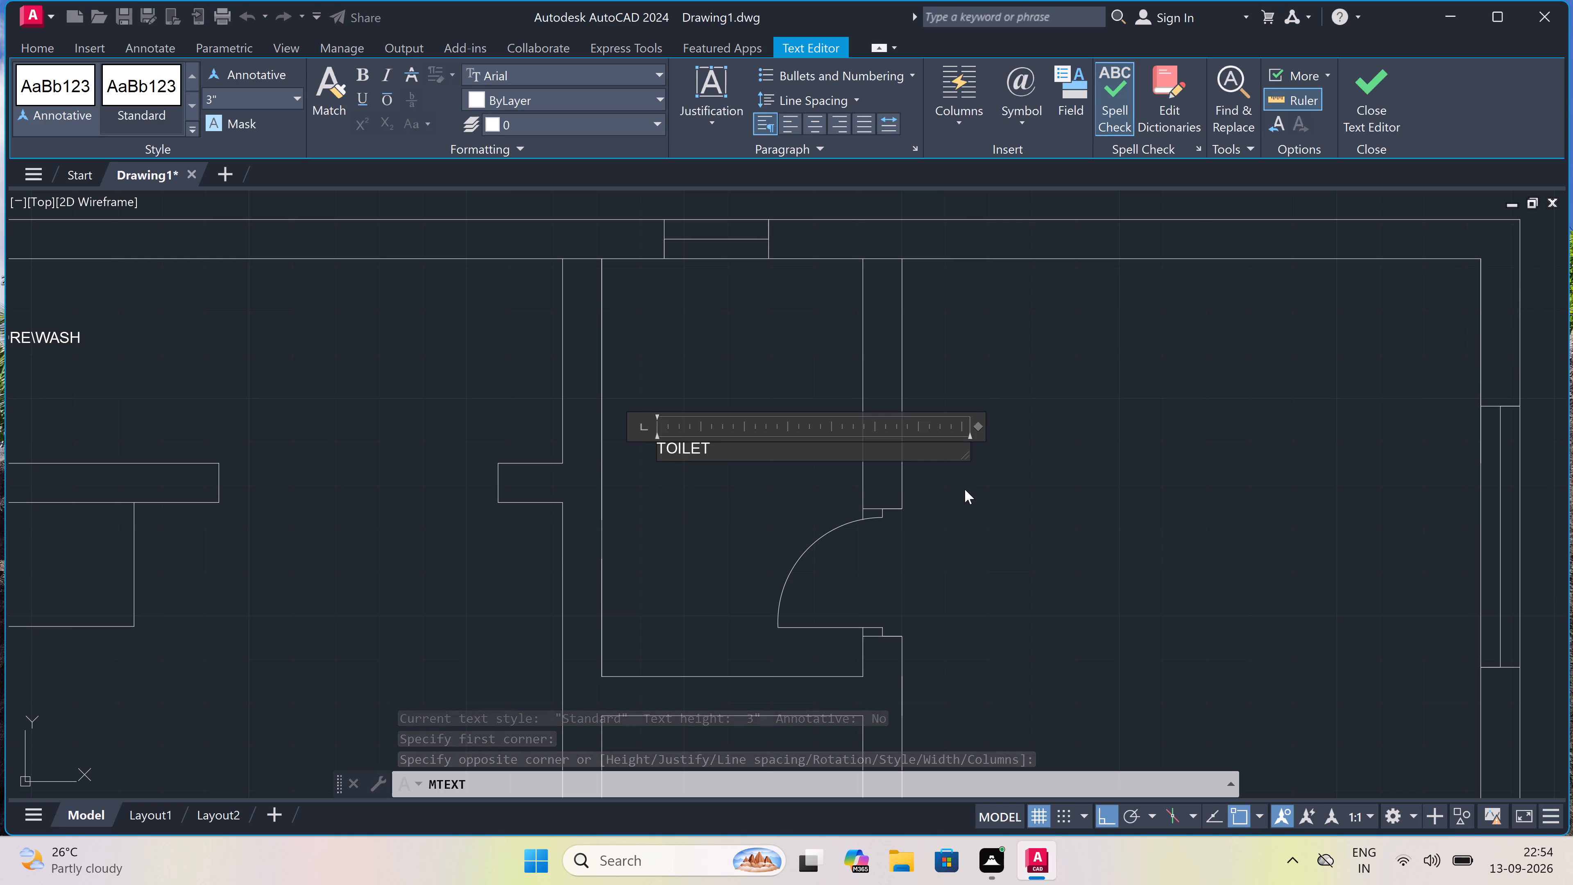
pyautogui.press('Return')
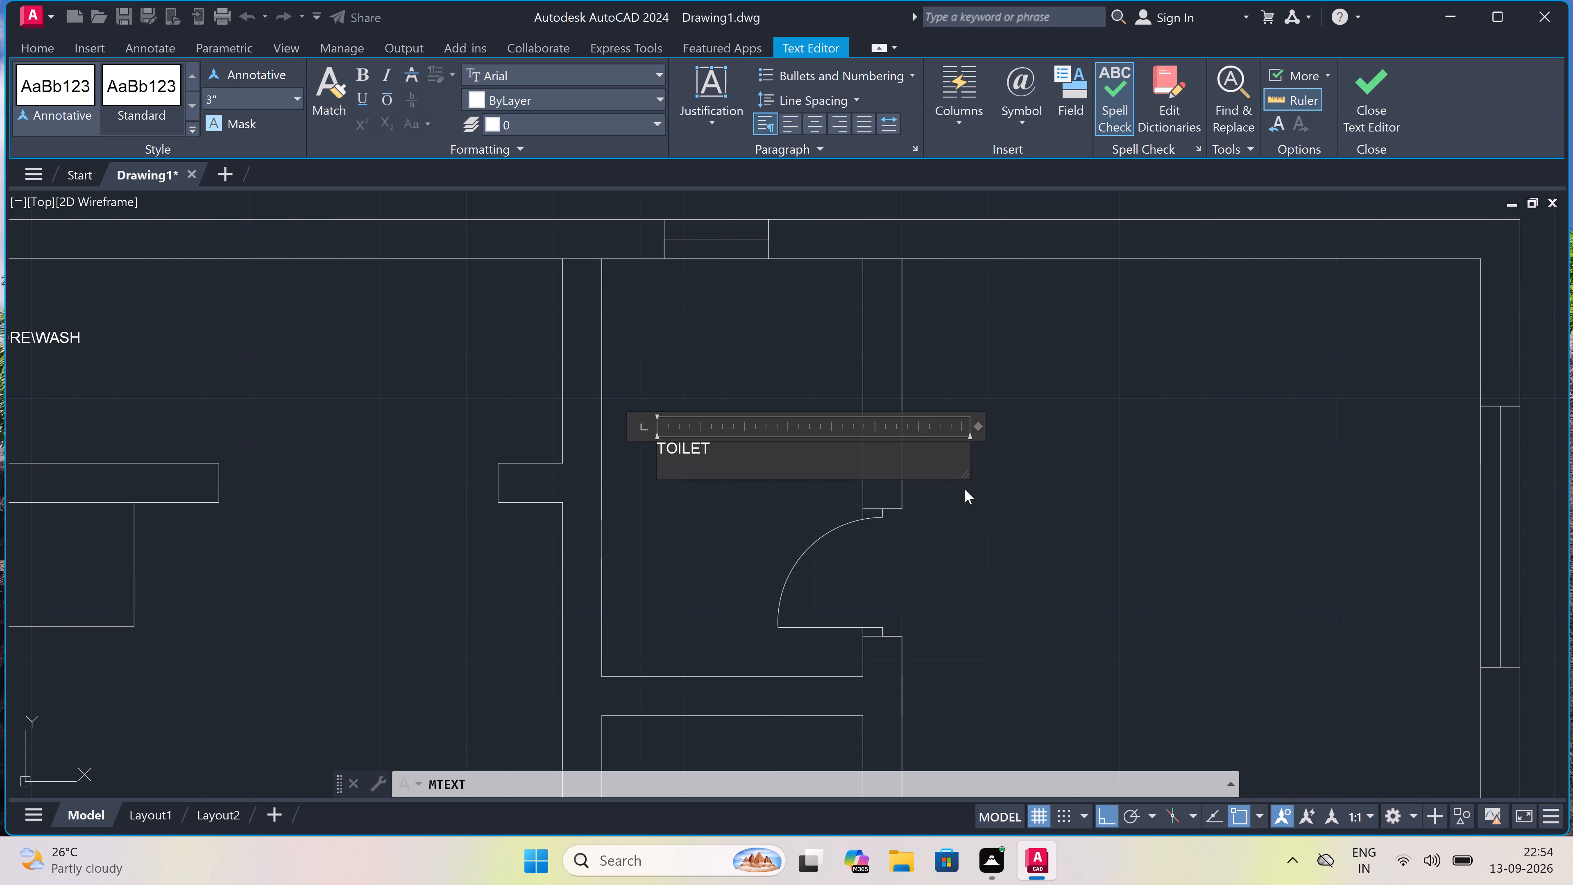
pyautogui.write('8\'0"X3\'0"')
pyautogui.click(740, 404)
# Label the large northeast room with multiline text BEDROOM and 13'0"X11'1" on a second line.
pyautogui.scroll(-6, 739, 394)
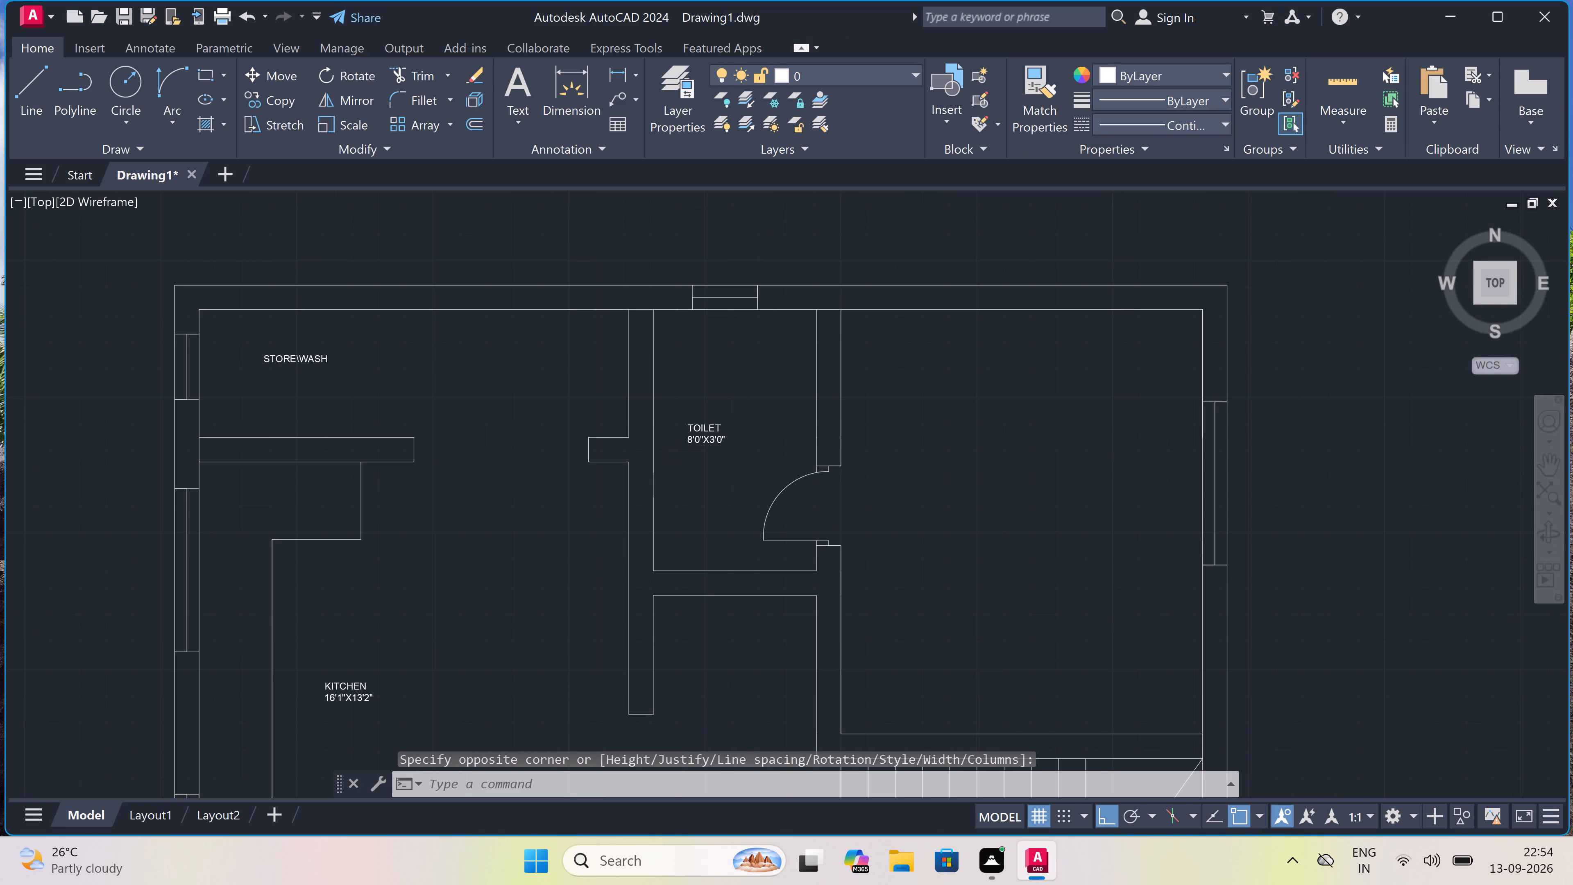
pyautogui.scroll(2, 894, 472)
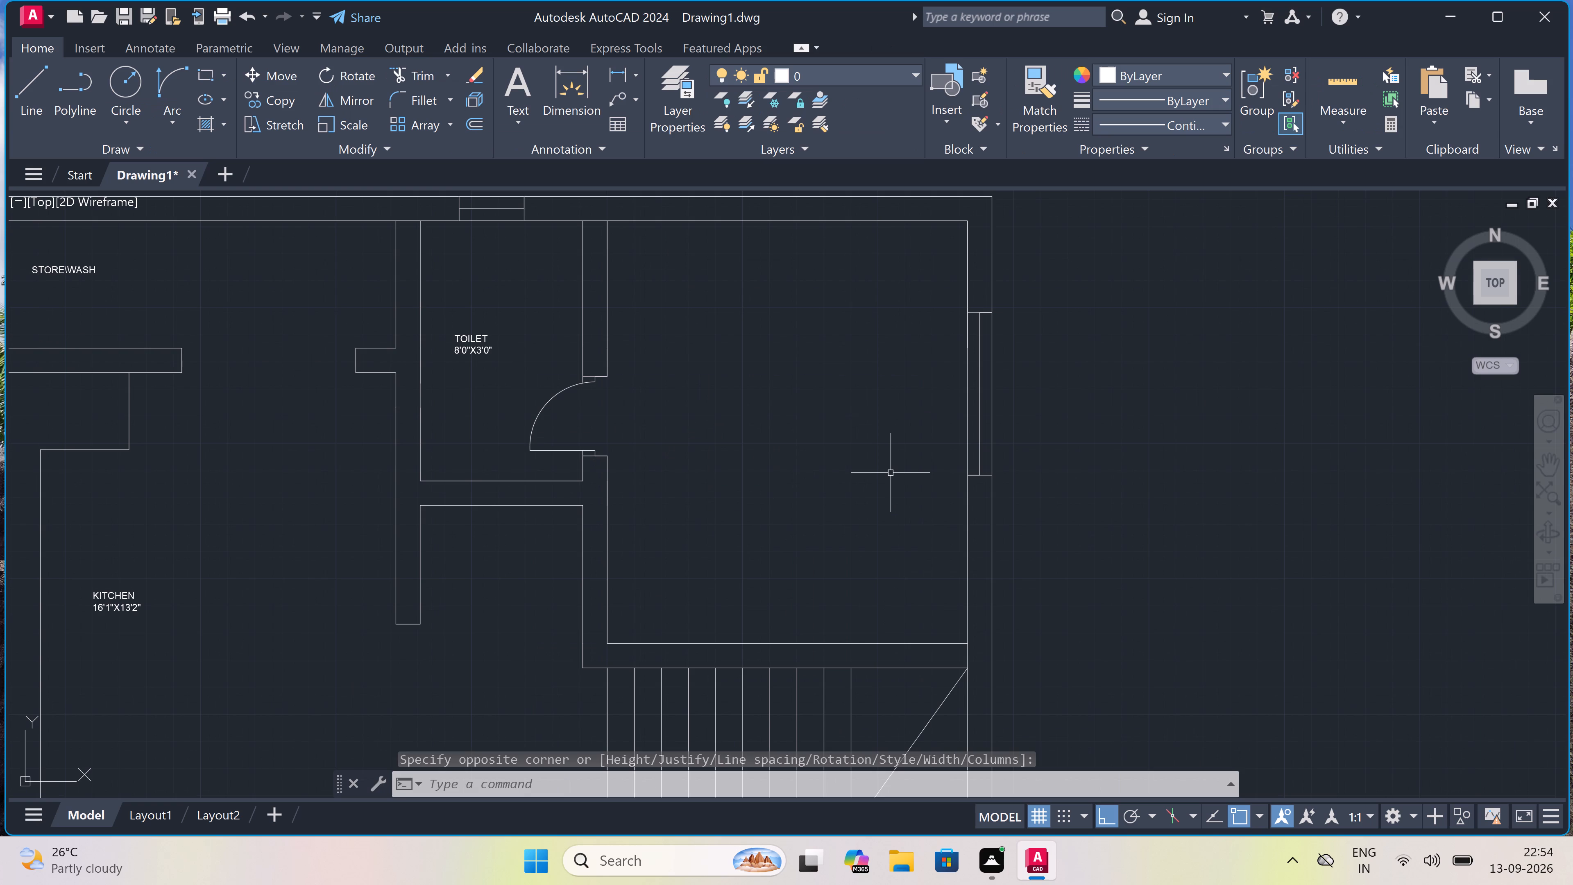
pyautogui.press('space')
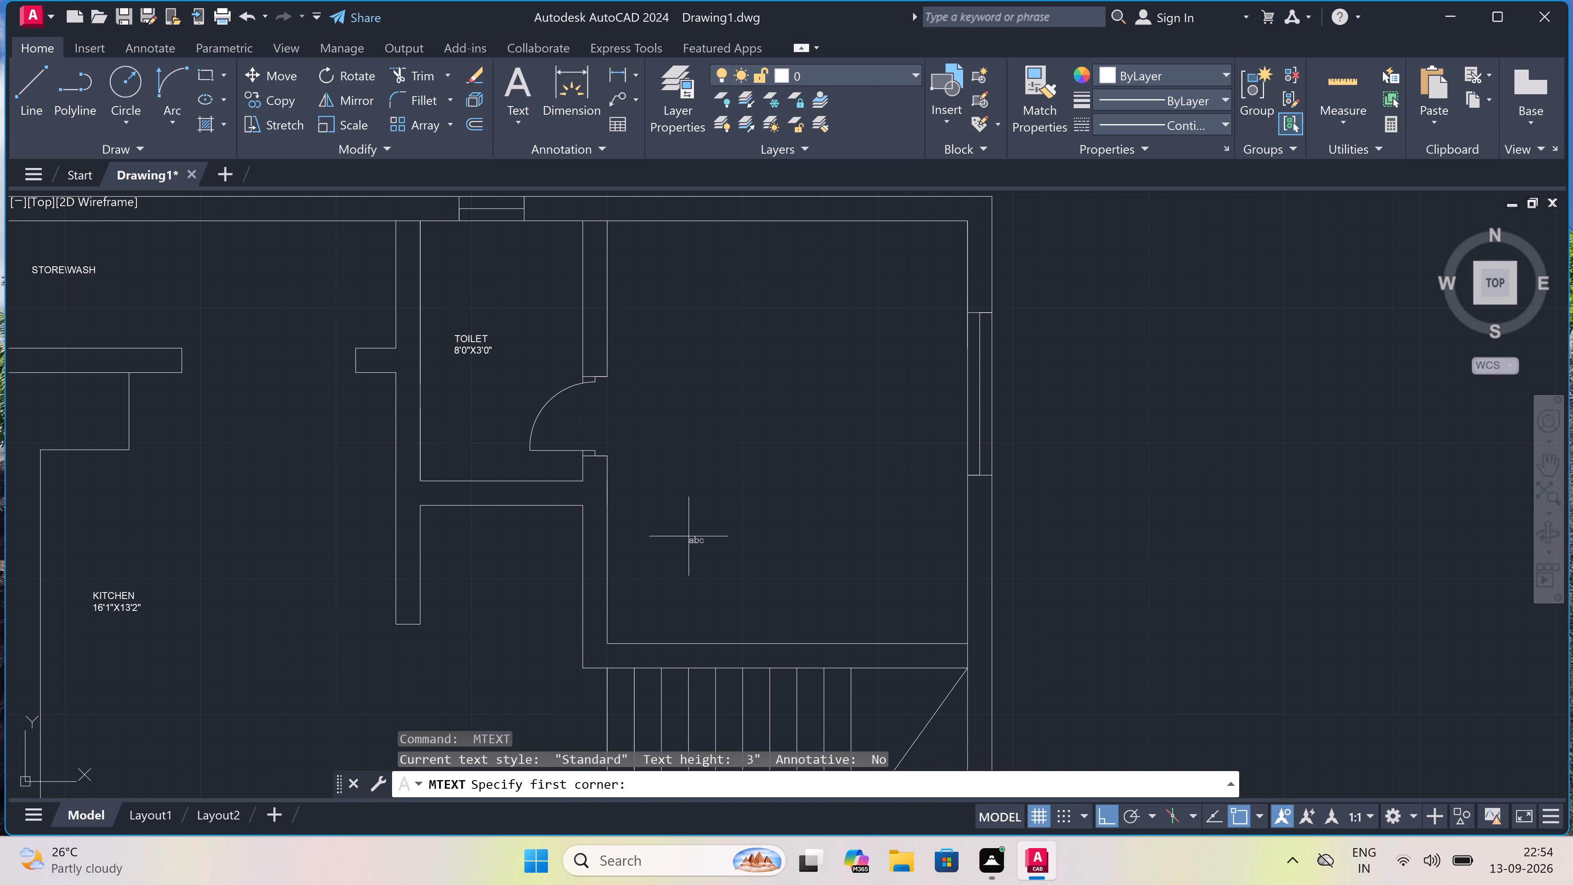
pyautogui.moveTo(685, 556); pyautogui.dragTo(696, 560)
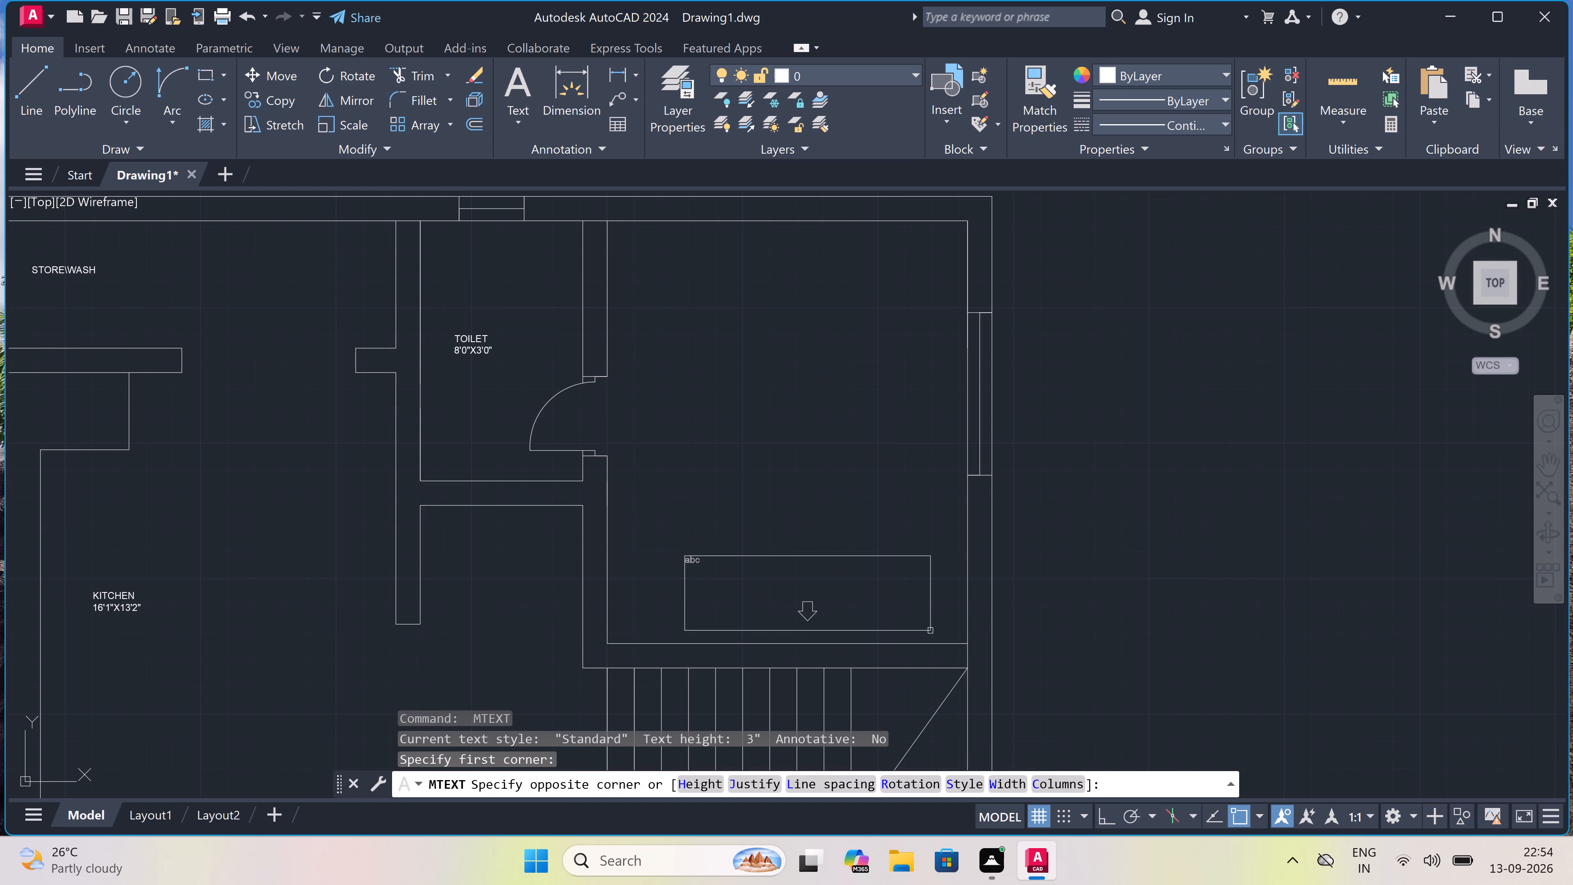
pyautogui.click(1042, 613)
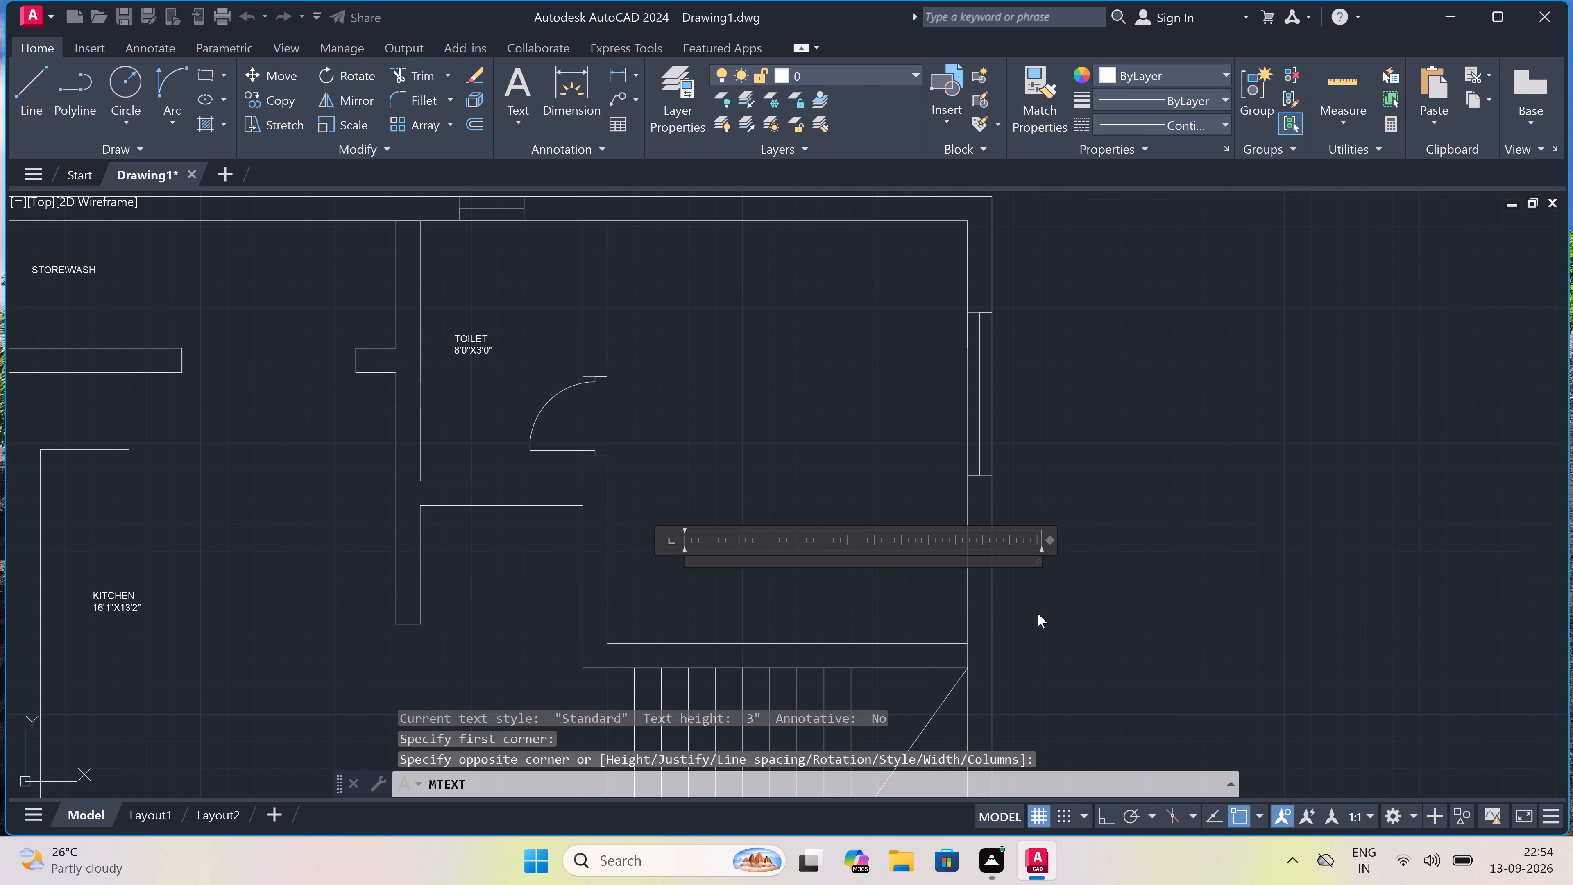
pyautogui.write('BEDROOM')
pyautogui.press('Return')
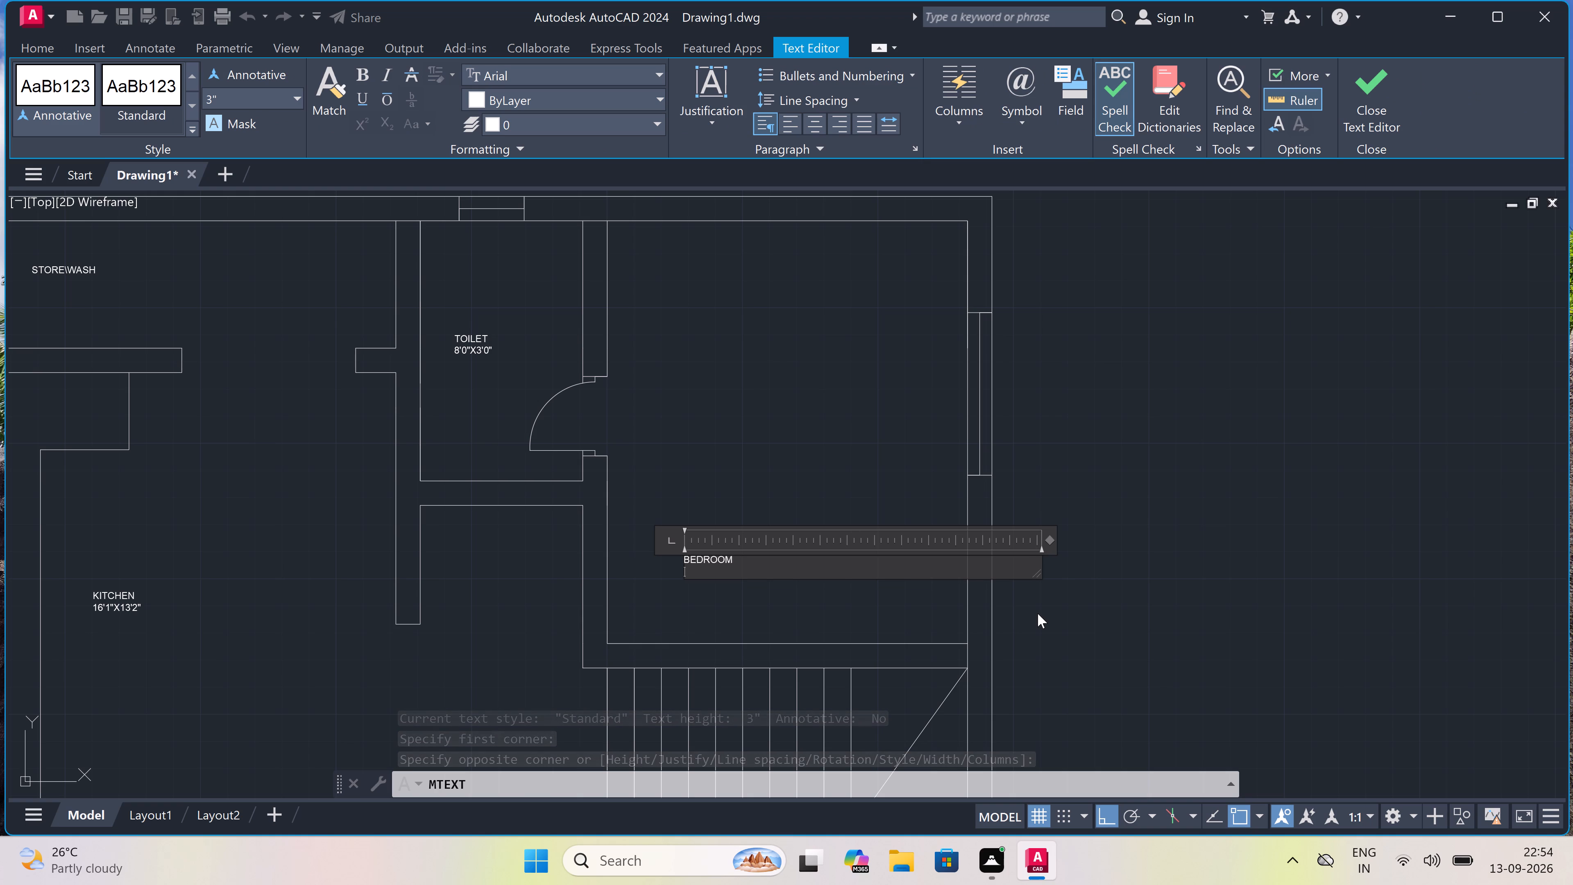
pyautogui.write('13\'0"X')
pyautogui.write("11'")
pyautogui.press('1')
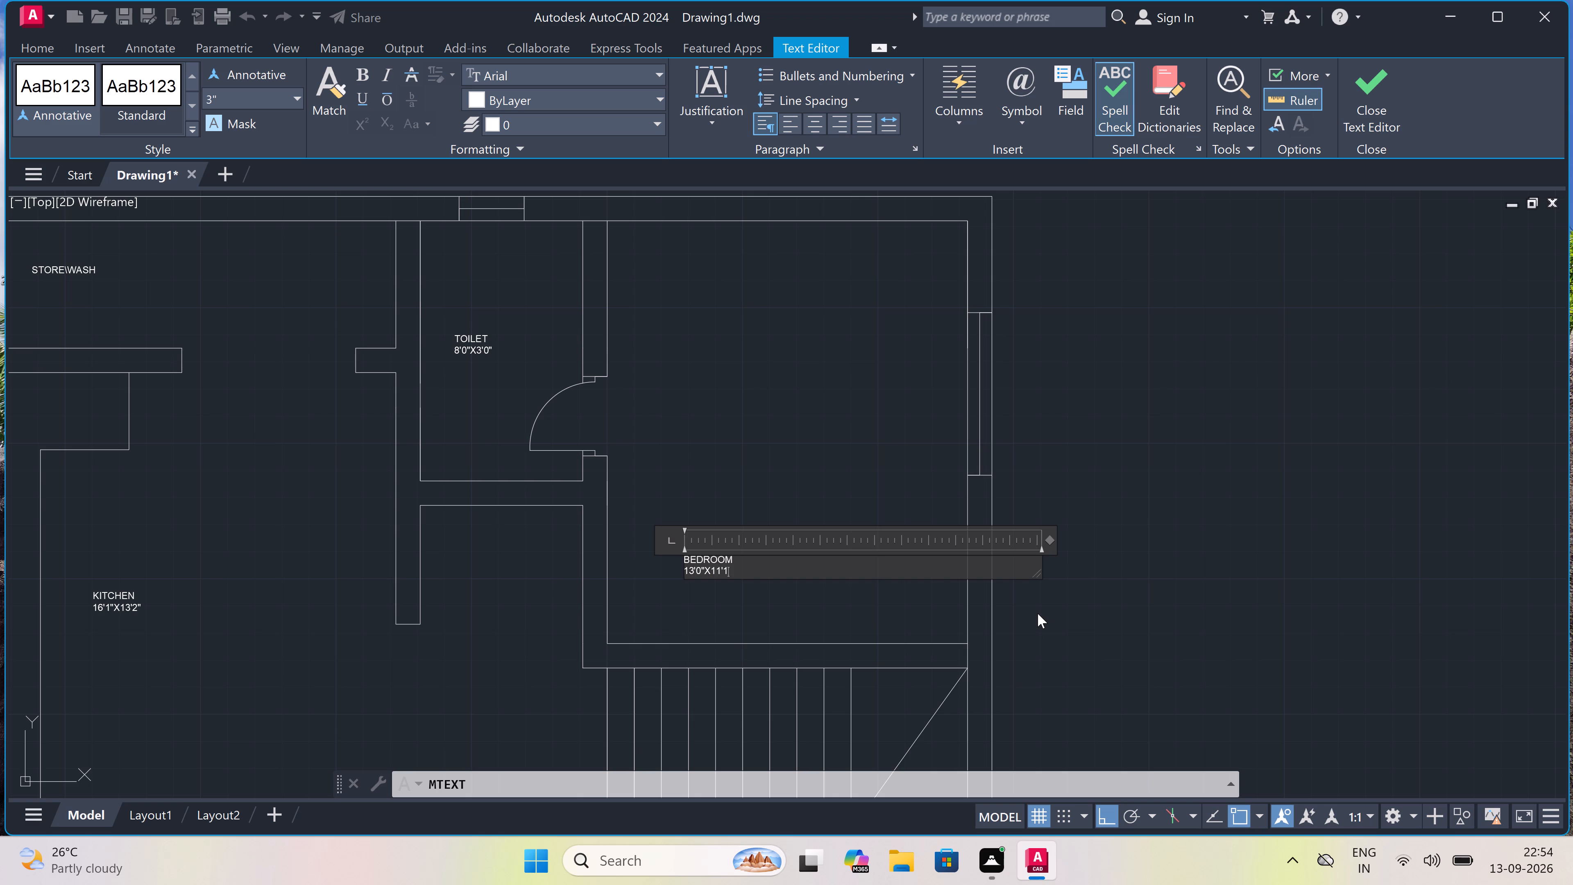
pyautogui.hotkey('shift', '"')
pyautogui.click(716, 421)
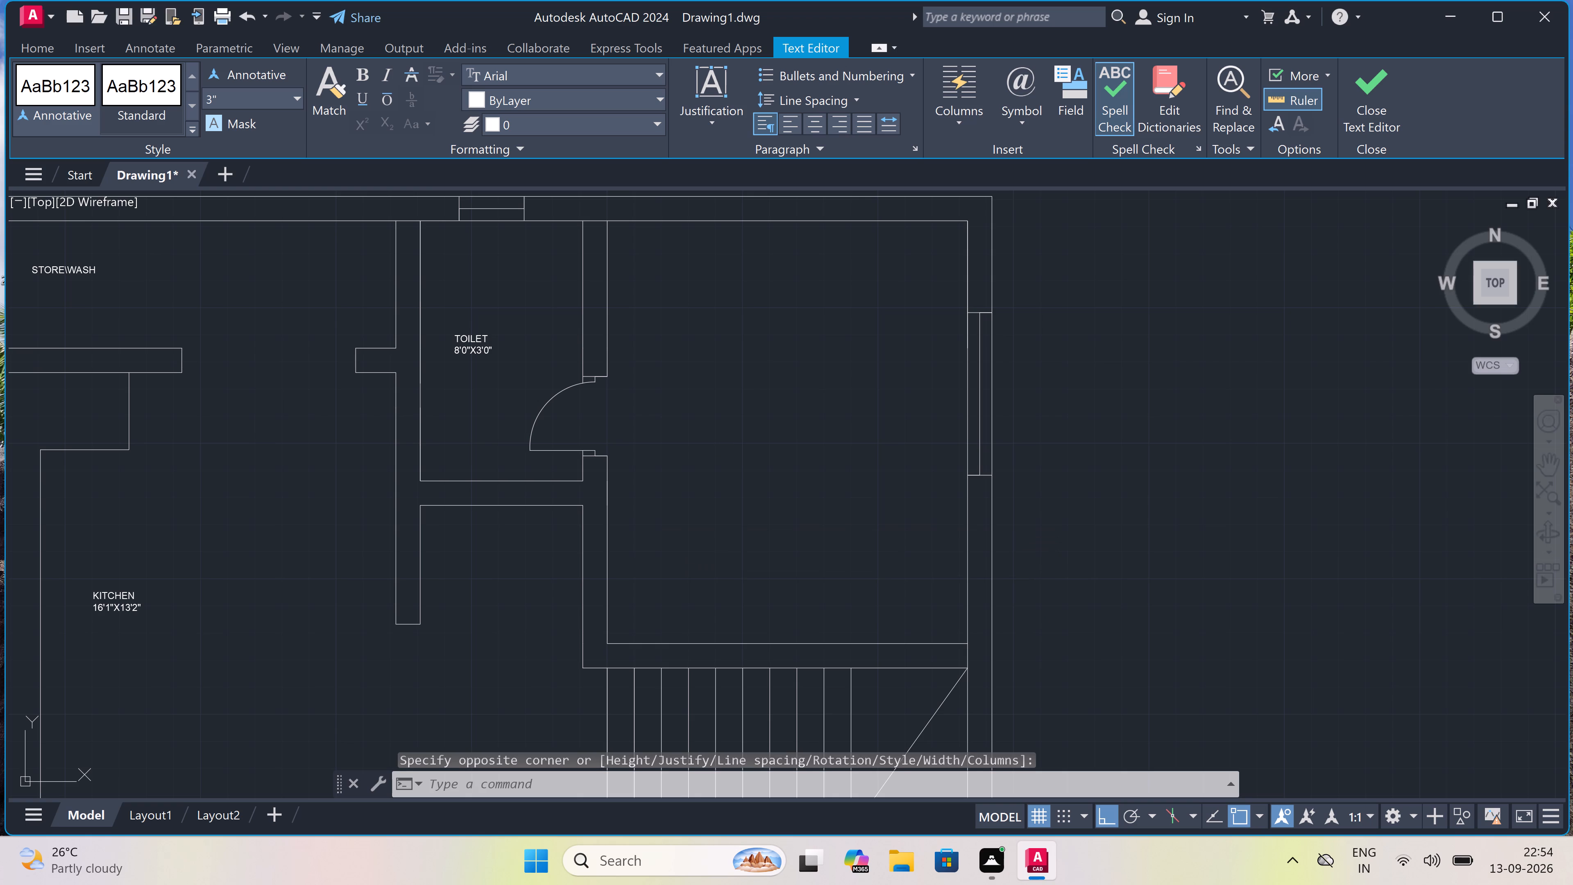
# Label the small room south of the staircase, against the east wall, with multiline text TOILET and 6'0"X7'1" on a second line.
pyautogui.scroll(-8, 716, 421)
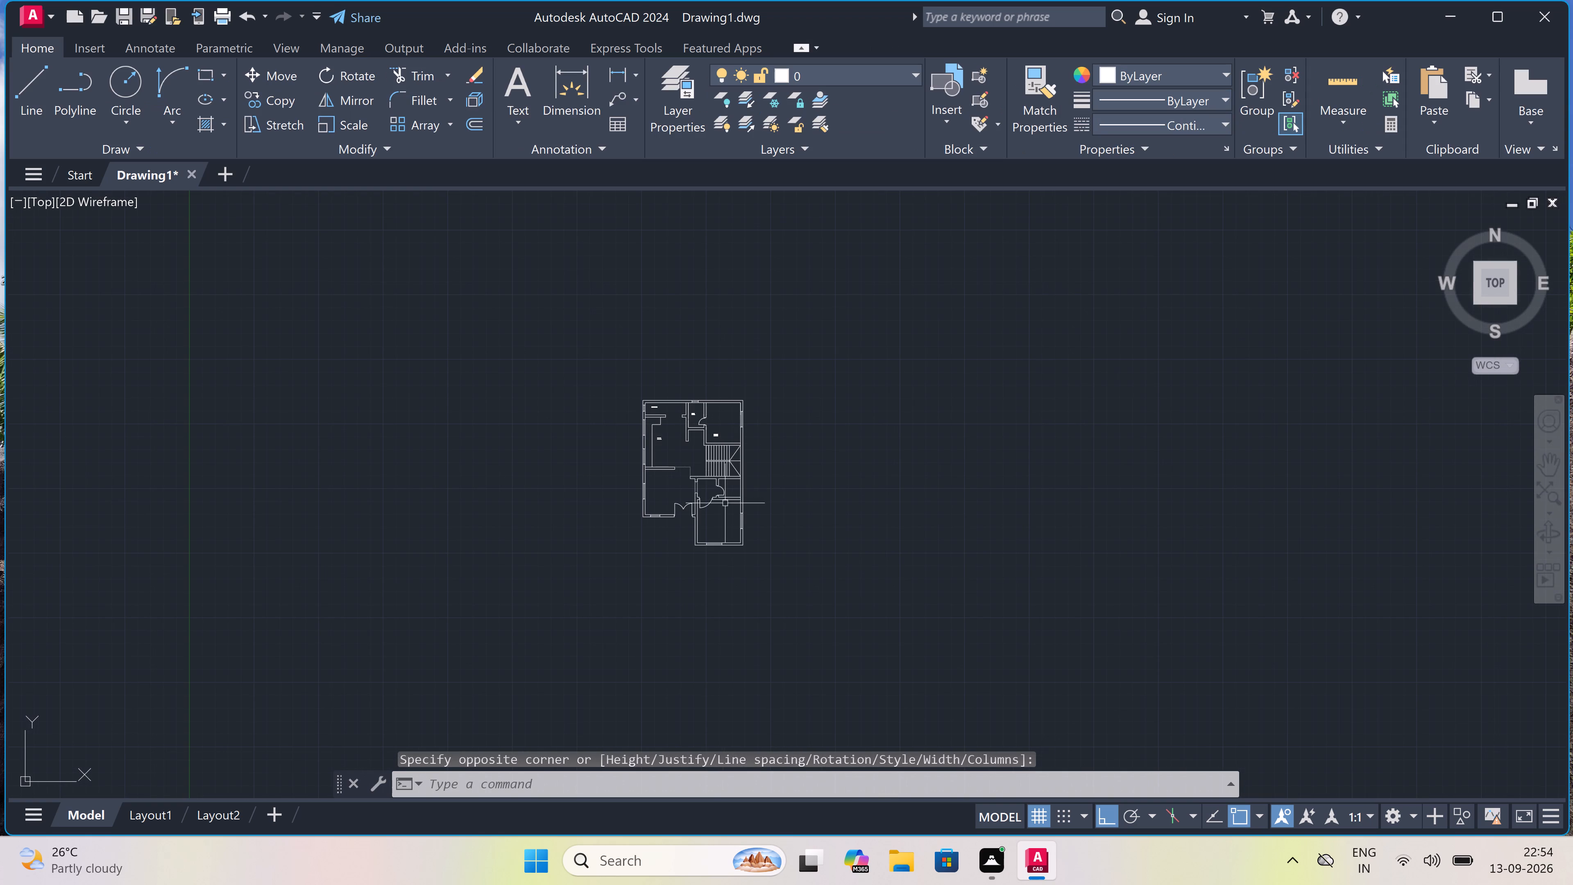
pyautogui.scroll(5, 725, 496)
pyautogui.scroll(1, 799, 393)
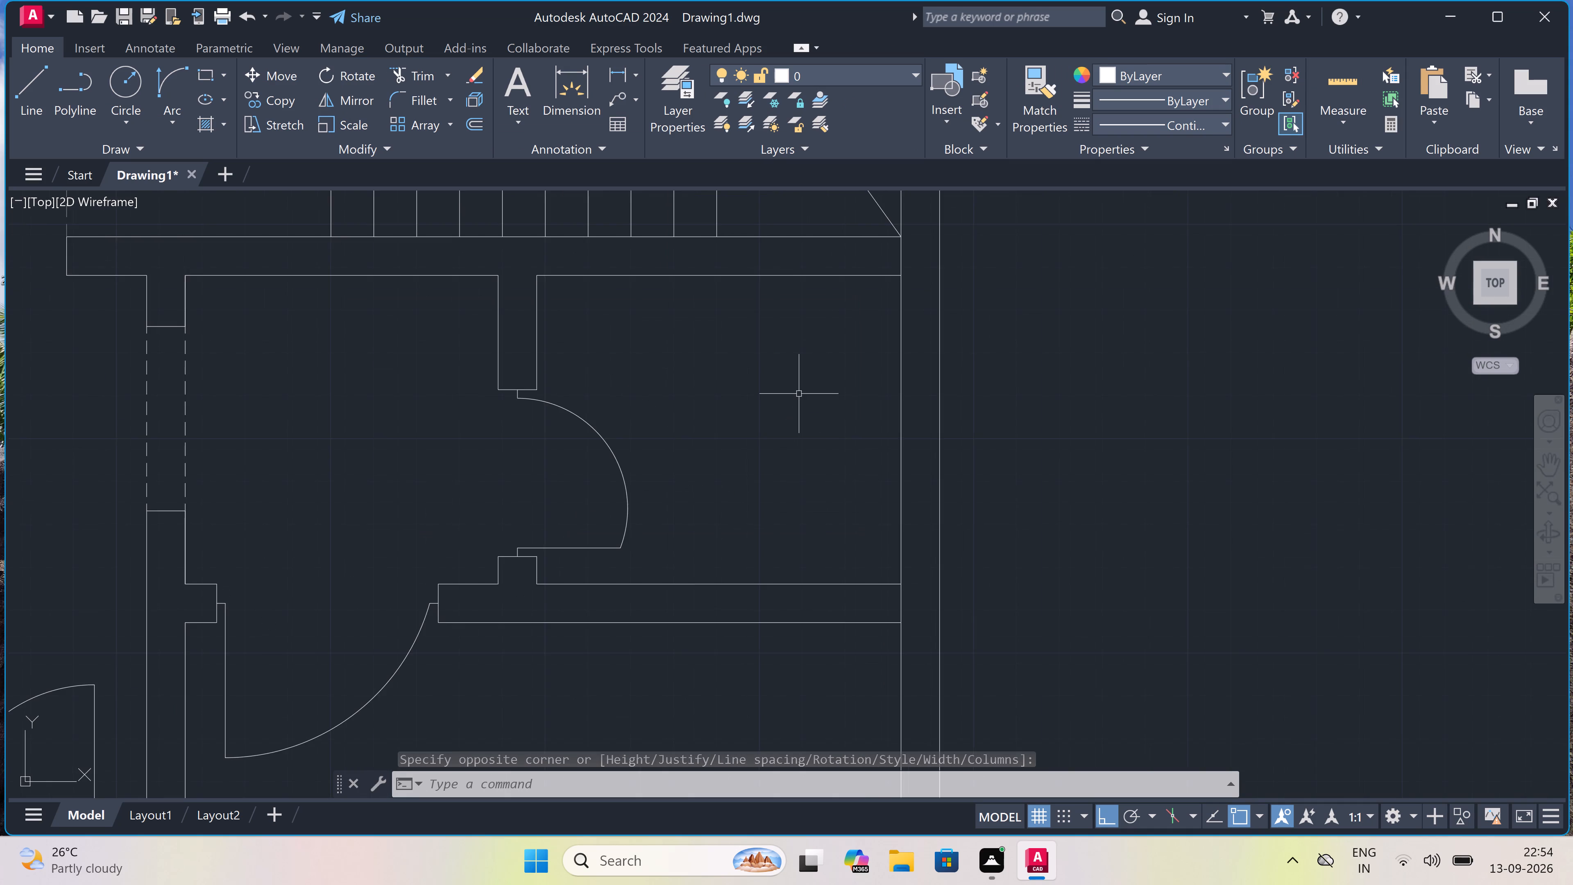
pyautogui.scroll(1, 798, 393)
pyautogui.press('space')
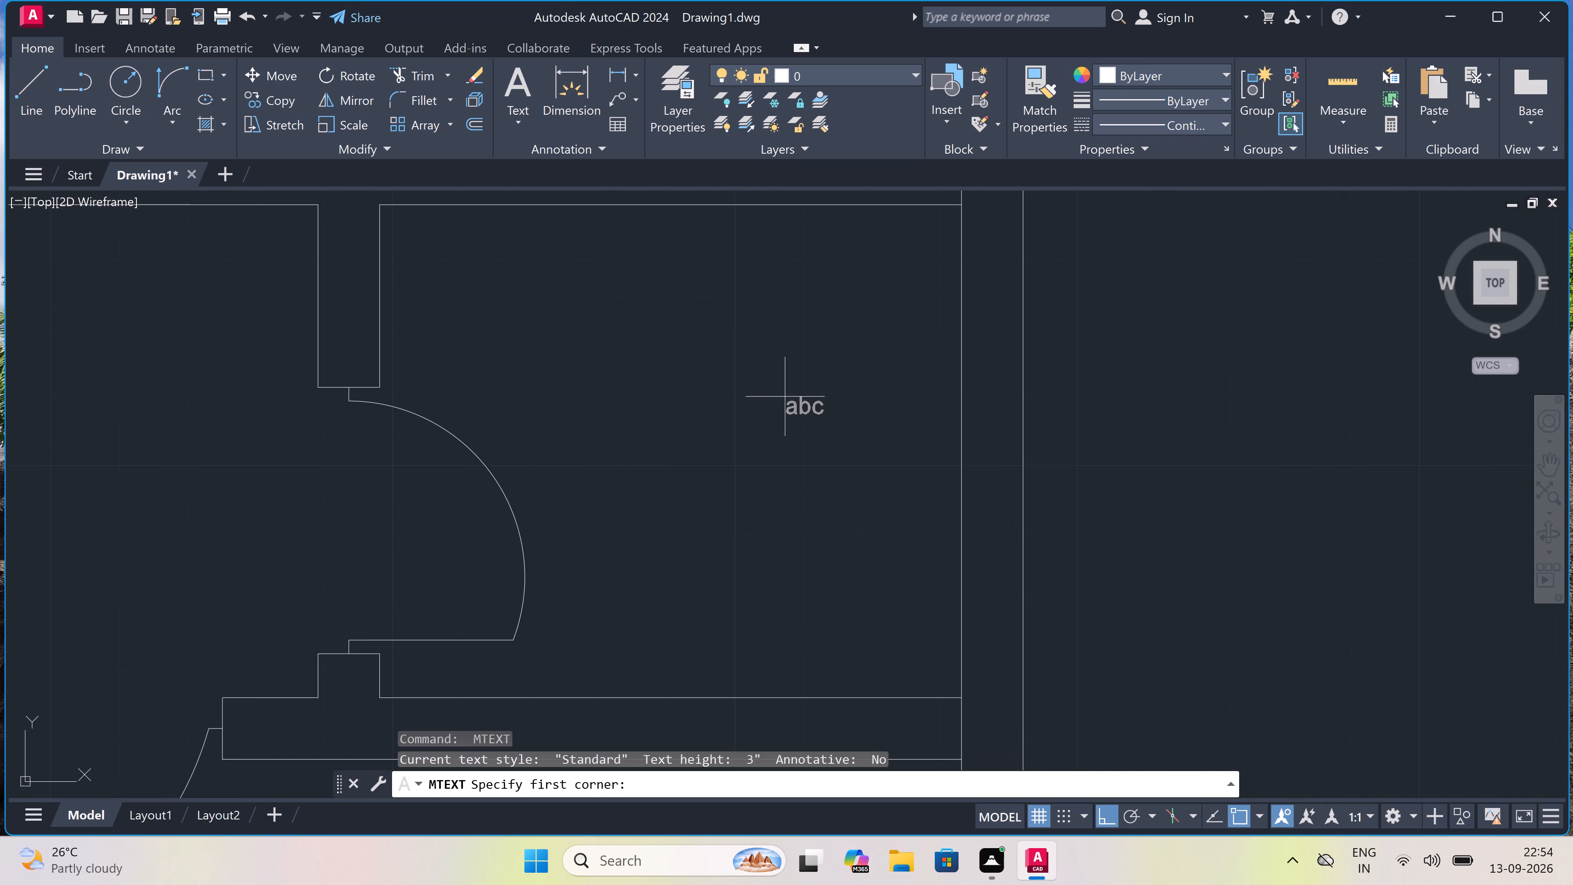
pyautogui.click(460, 271)
pyautogui.click(933, 349)
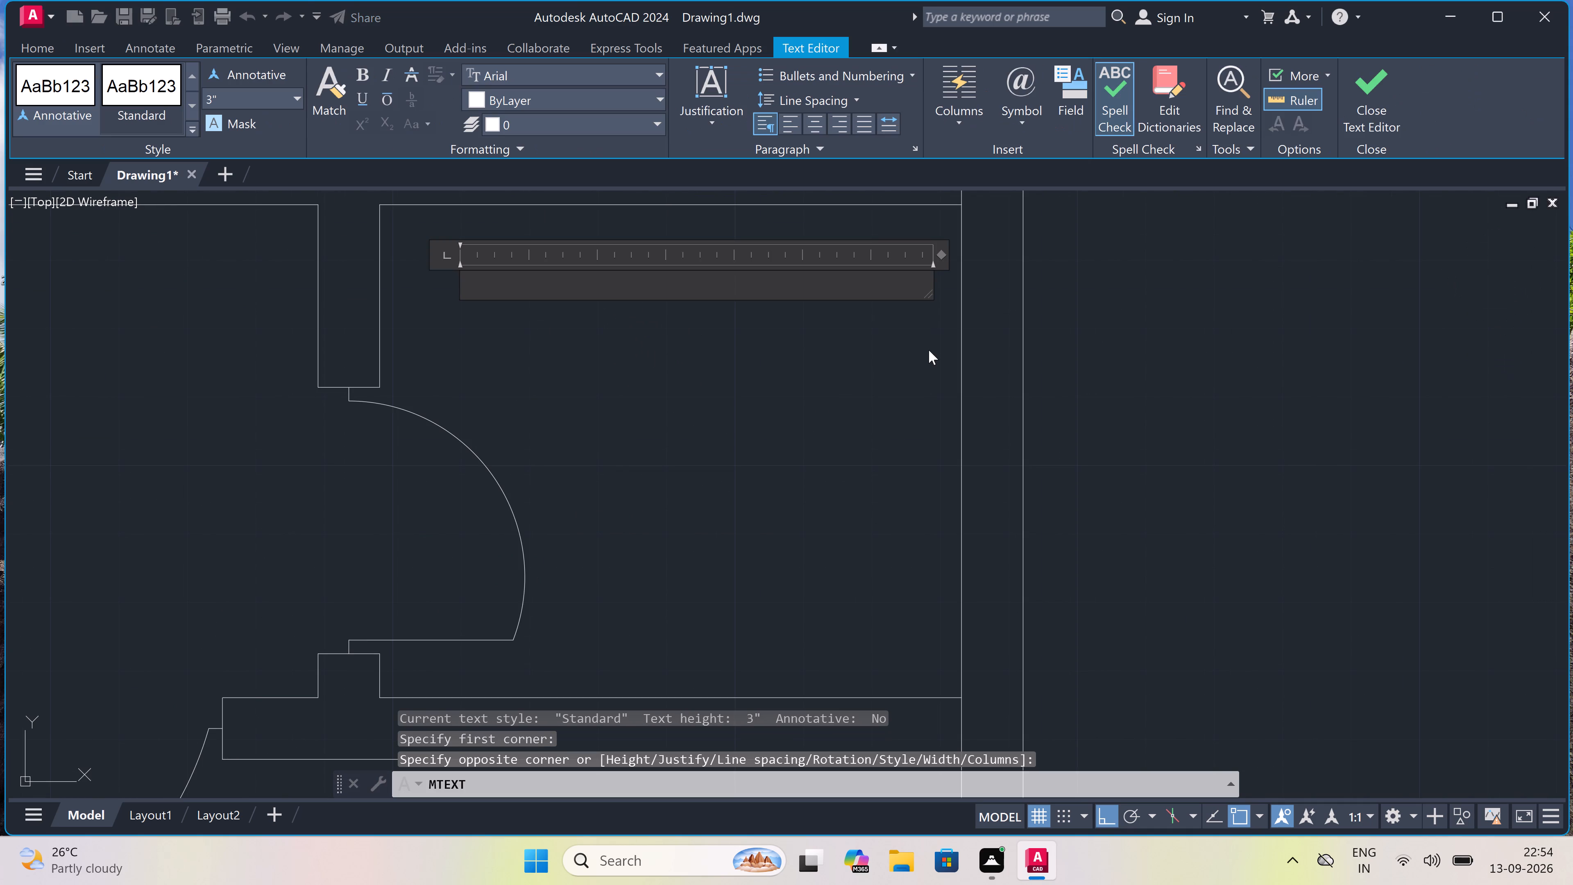
pyautogui.press('t')
pyautogui.write('OILET')
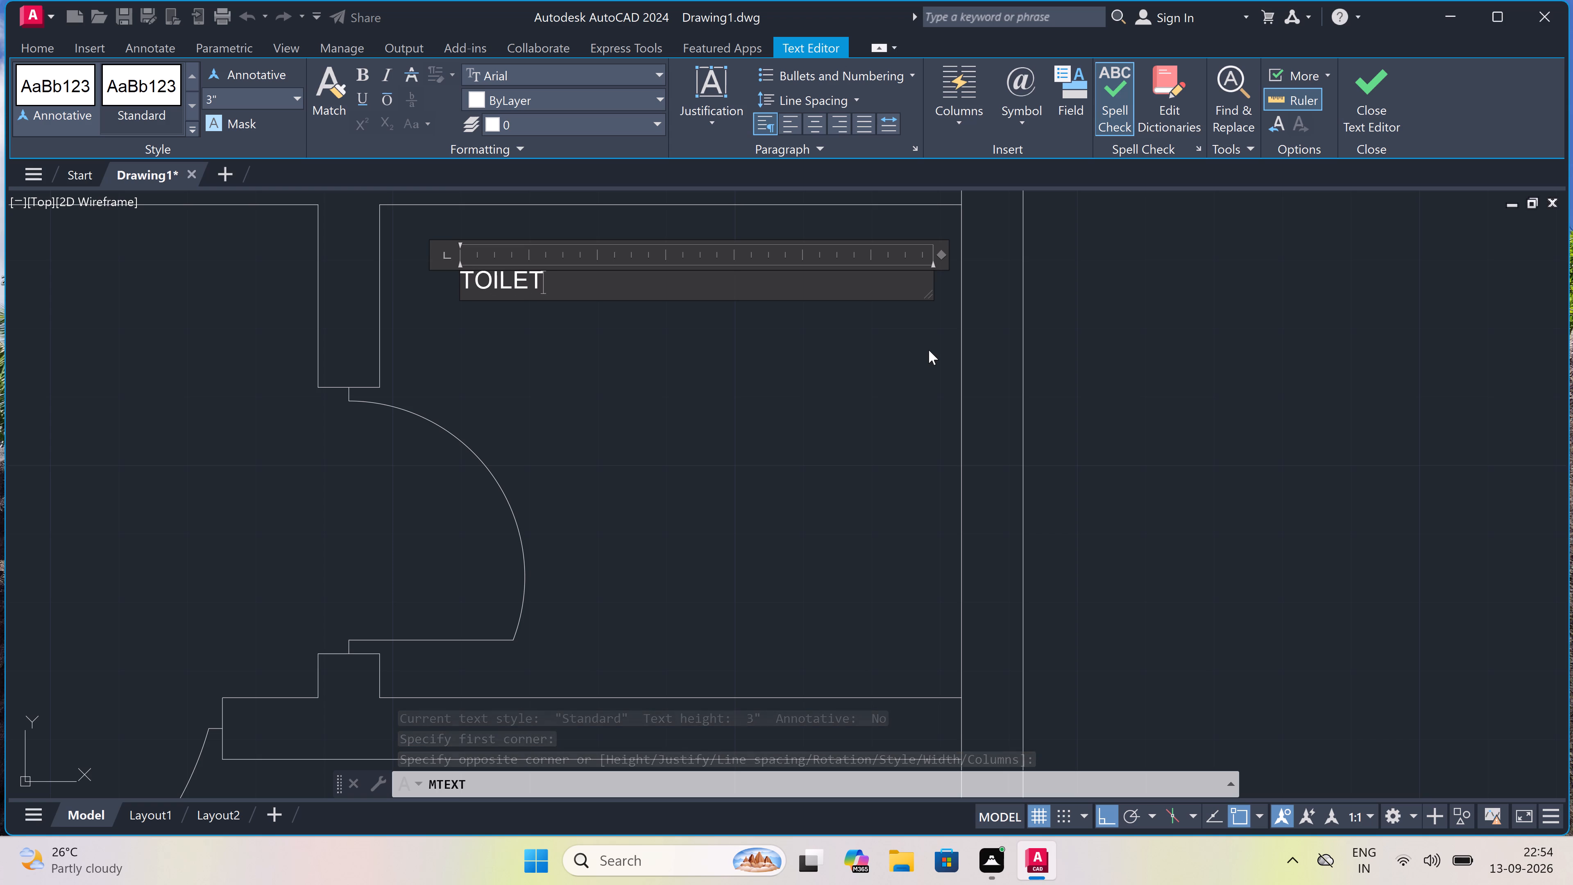
pyautogui.press('Return')
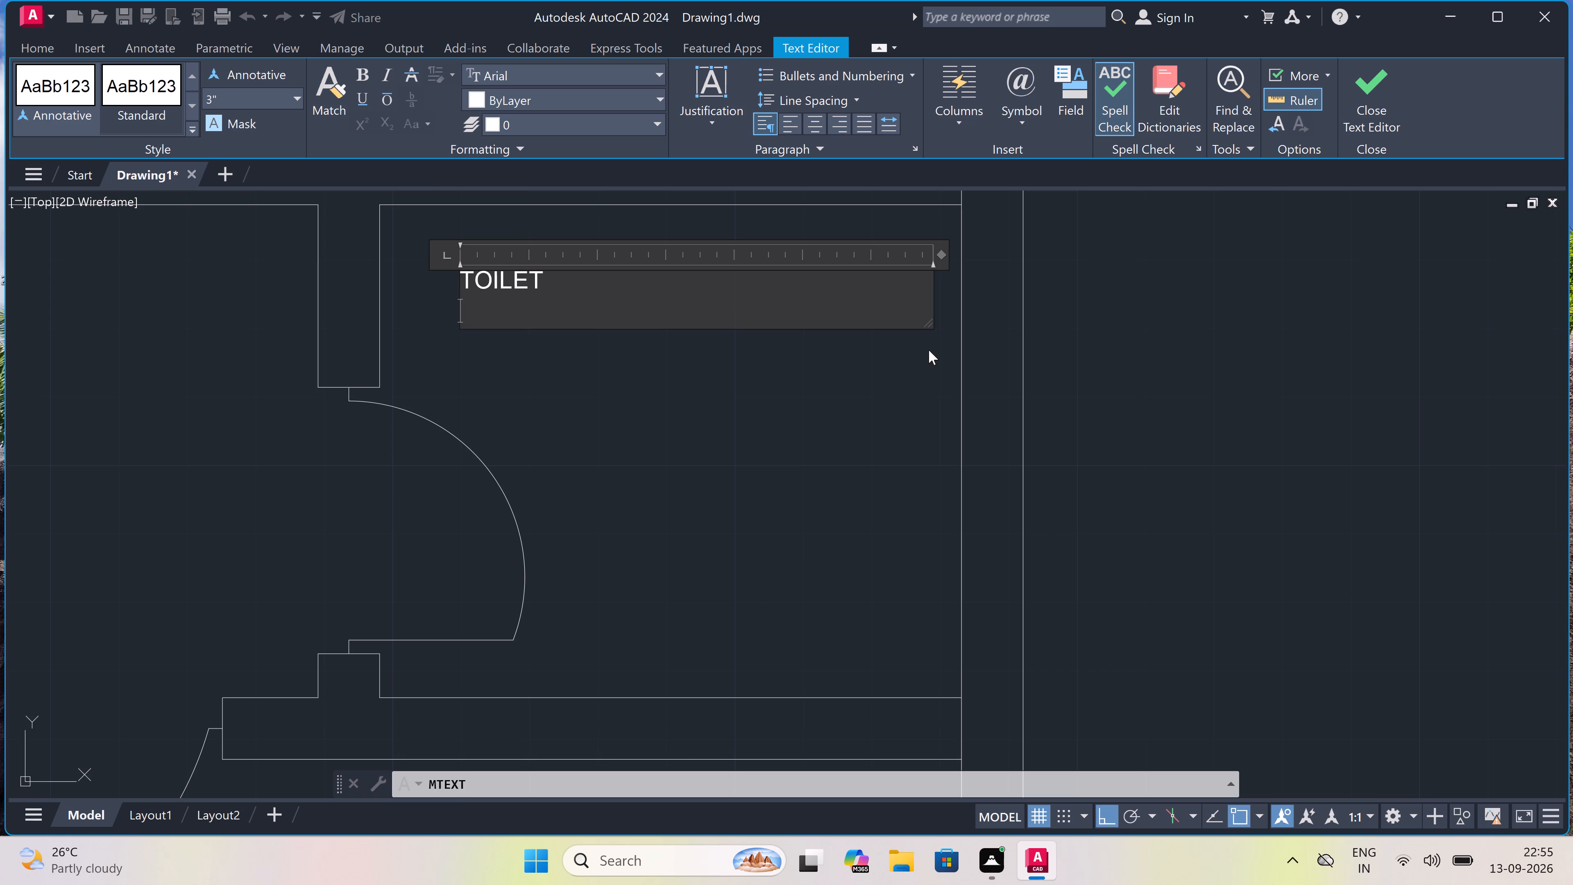
pyautogui.write('6\'0"')
pyautogui.press('x')
pyautogui.press('7')
pyautogui.write("'1")
pyautogui.hotkey('shift', '"')
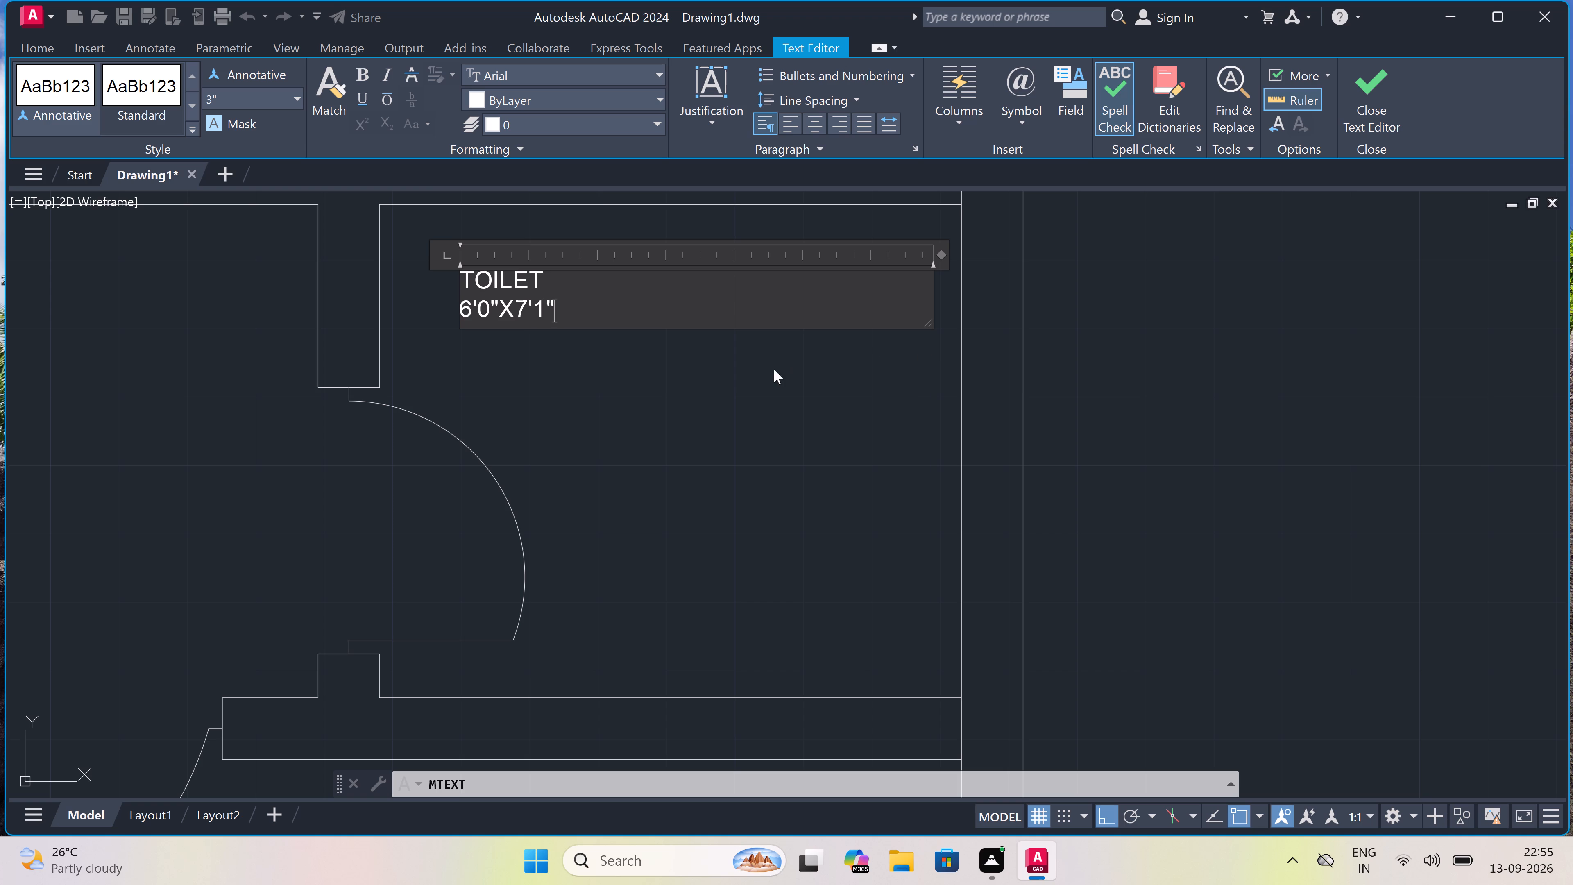
pyautogui.click(774, 369)
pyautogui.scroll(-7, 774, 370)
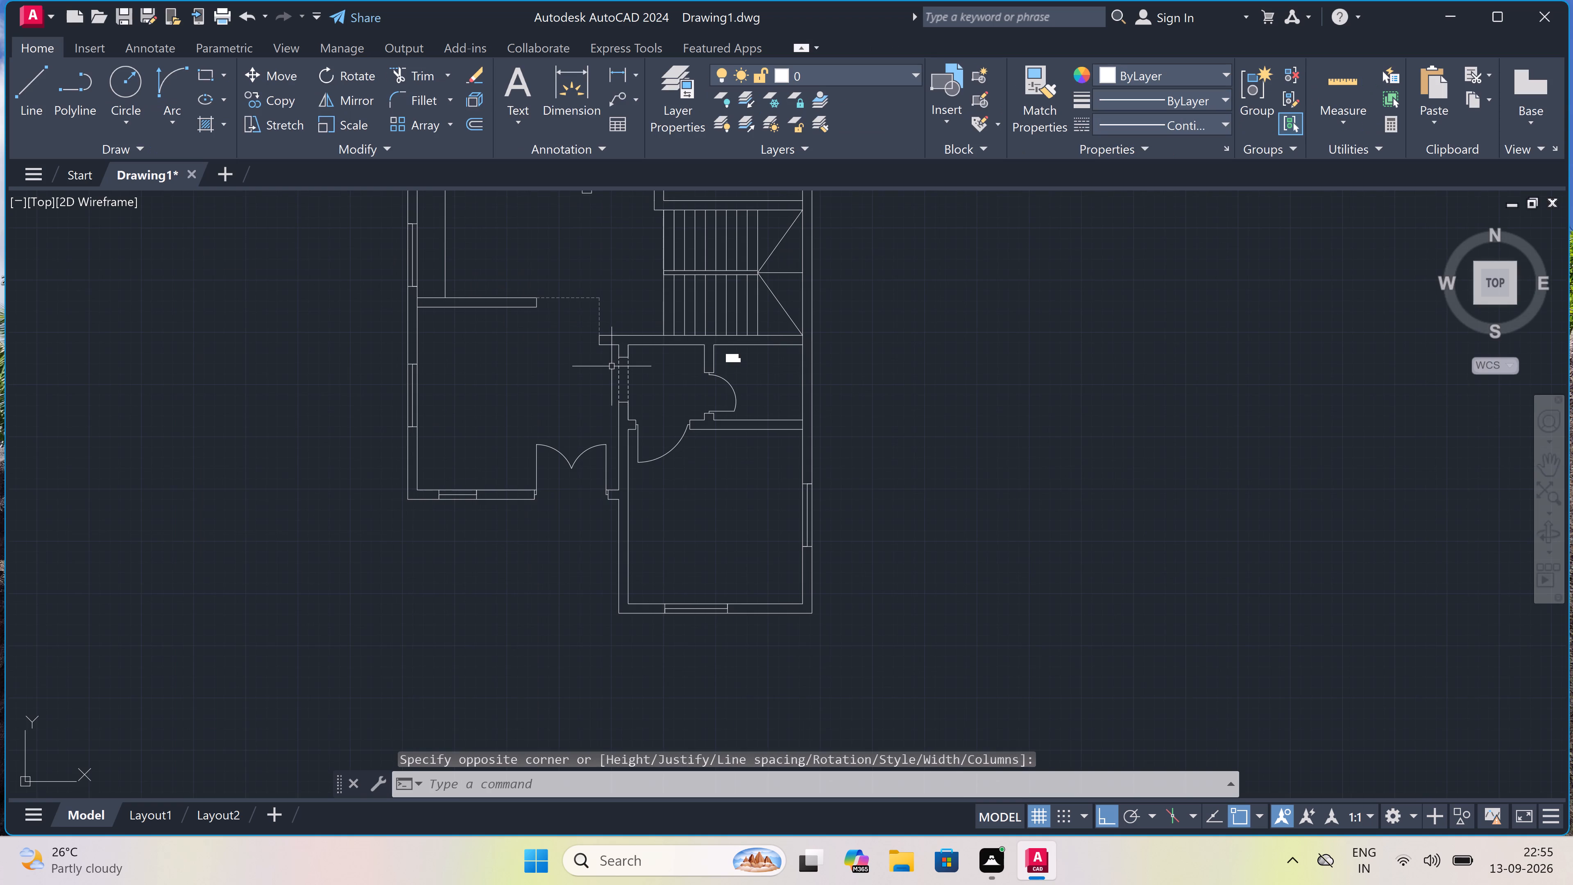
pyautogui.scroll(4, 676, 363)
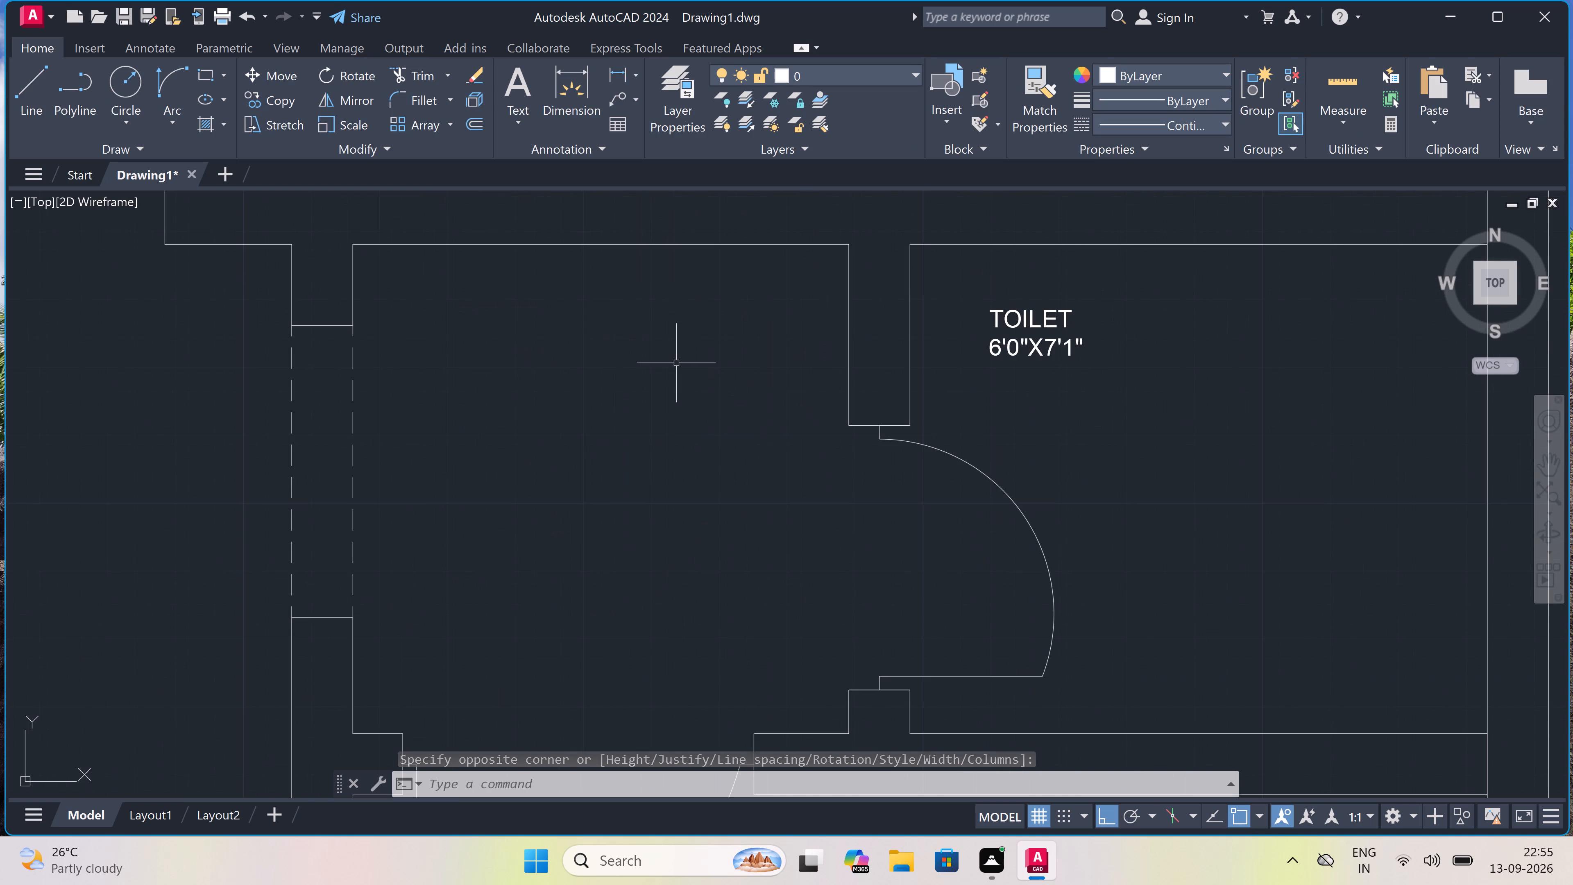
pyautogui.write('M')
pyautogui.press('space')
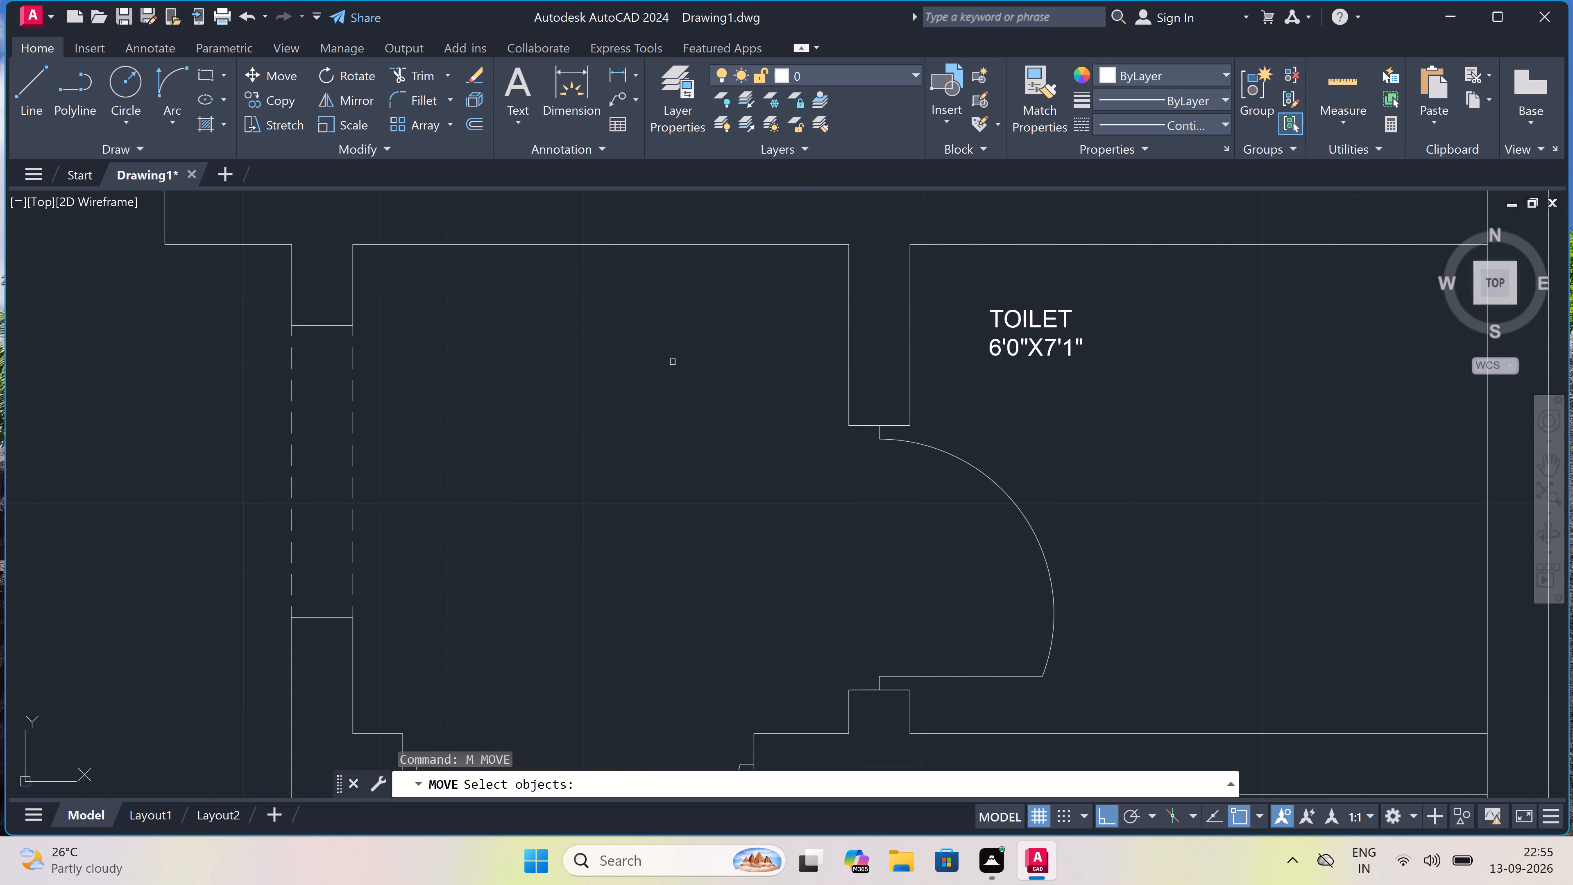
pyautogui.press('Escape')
# Label the space west of the lower toilet with multiline text PASSAGE and 6'0"X6'1" on a second line.
pyautogui.write('MT')
pyautogui.press('space')
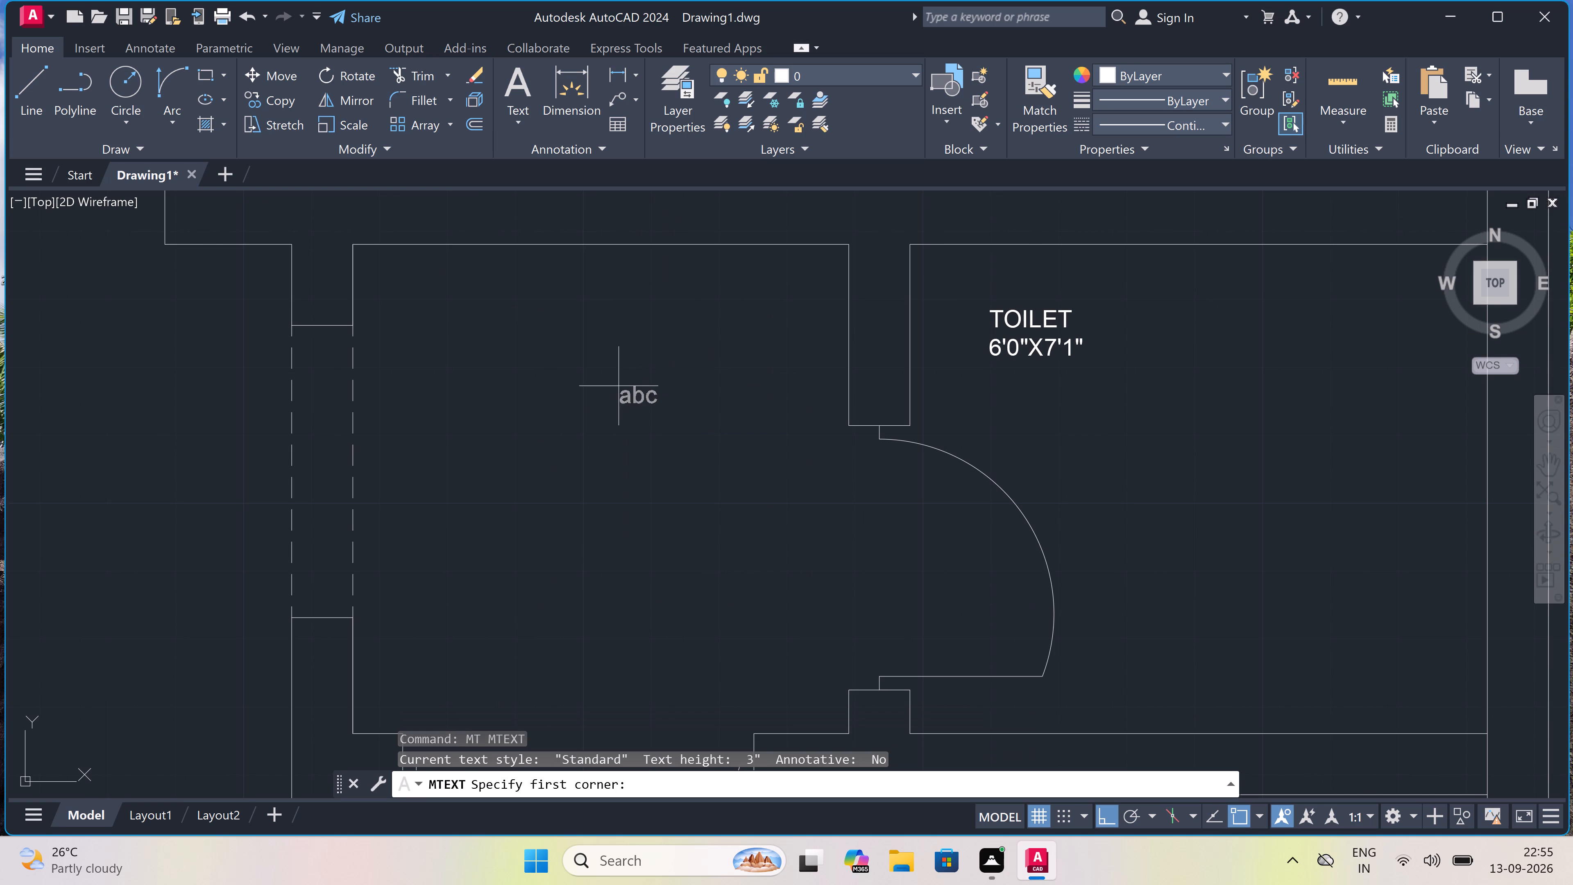
pyautogui.moveTo(462, 437); pyautogui.dragTo(474, 472)
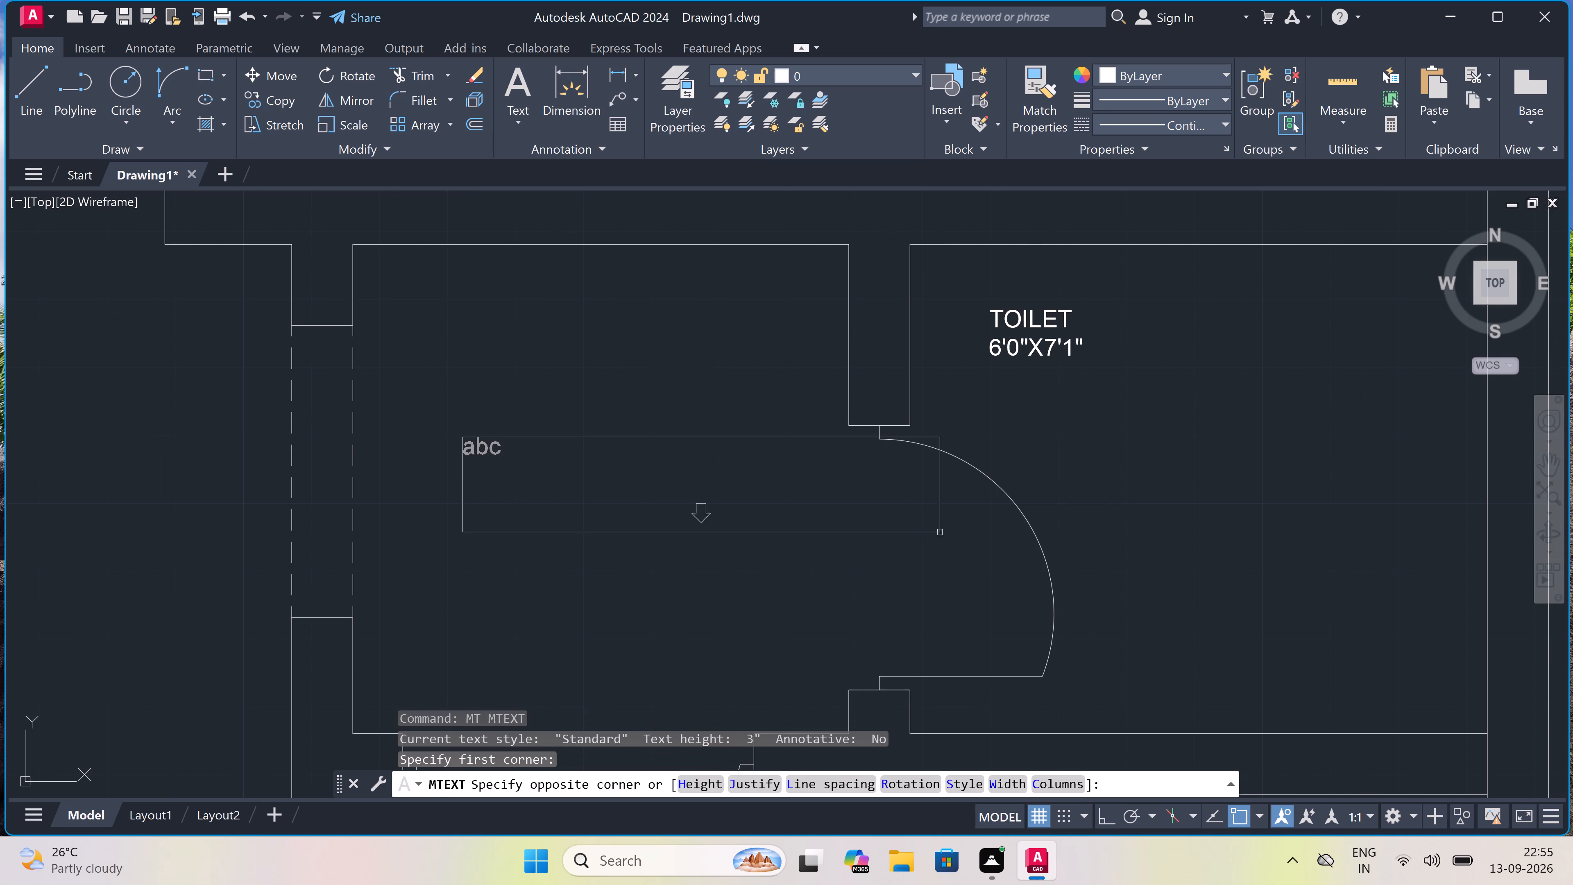
pyautogui.click(940, 531)
pyautogui.write('PASS')
pyautogui.write('AGE')
pyautogui.press('Return')
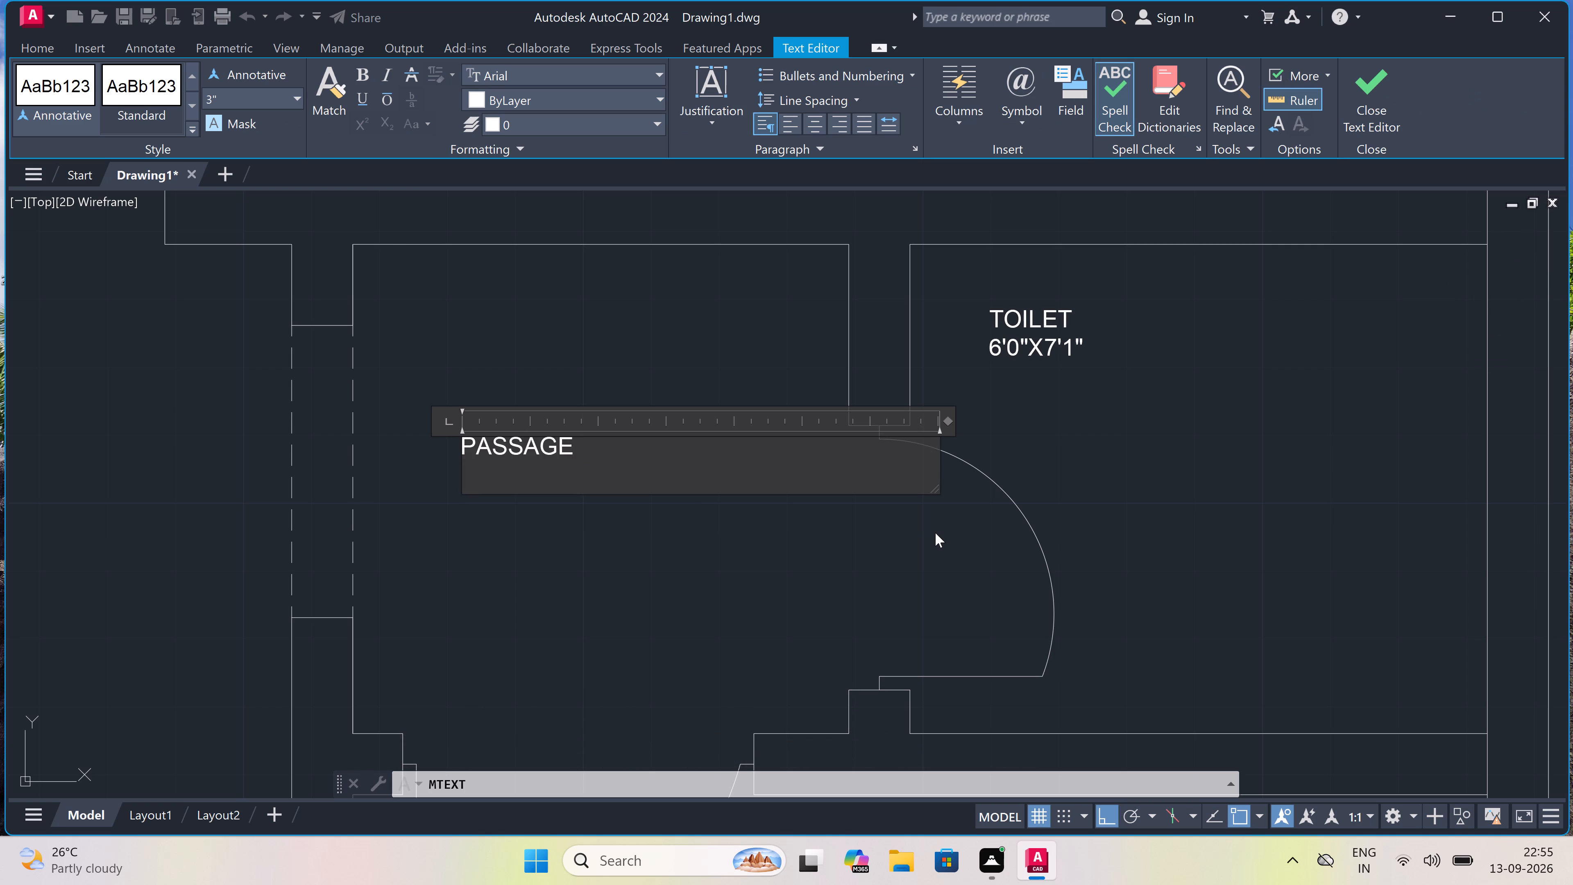
pyautogui.write('6\'0"X')
pyautogui.write("6'")
pyautogui.press('1')
pyautogui.hotkey('shift', '"')
pyautogui.click(641, 353)
# Label the large southeast room below the passage with multiline text BEDROOM and 14'2"X13'11" on a second line.
pyautogui.scroll(-4, 655, 345)
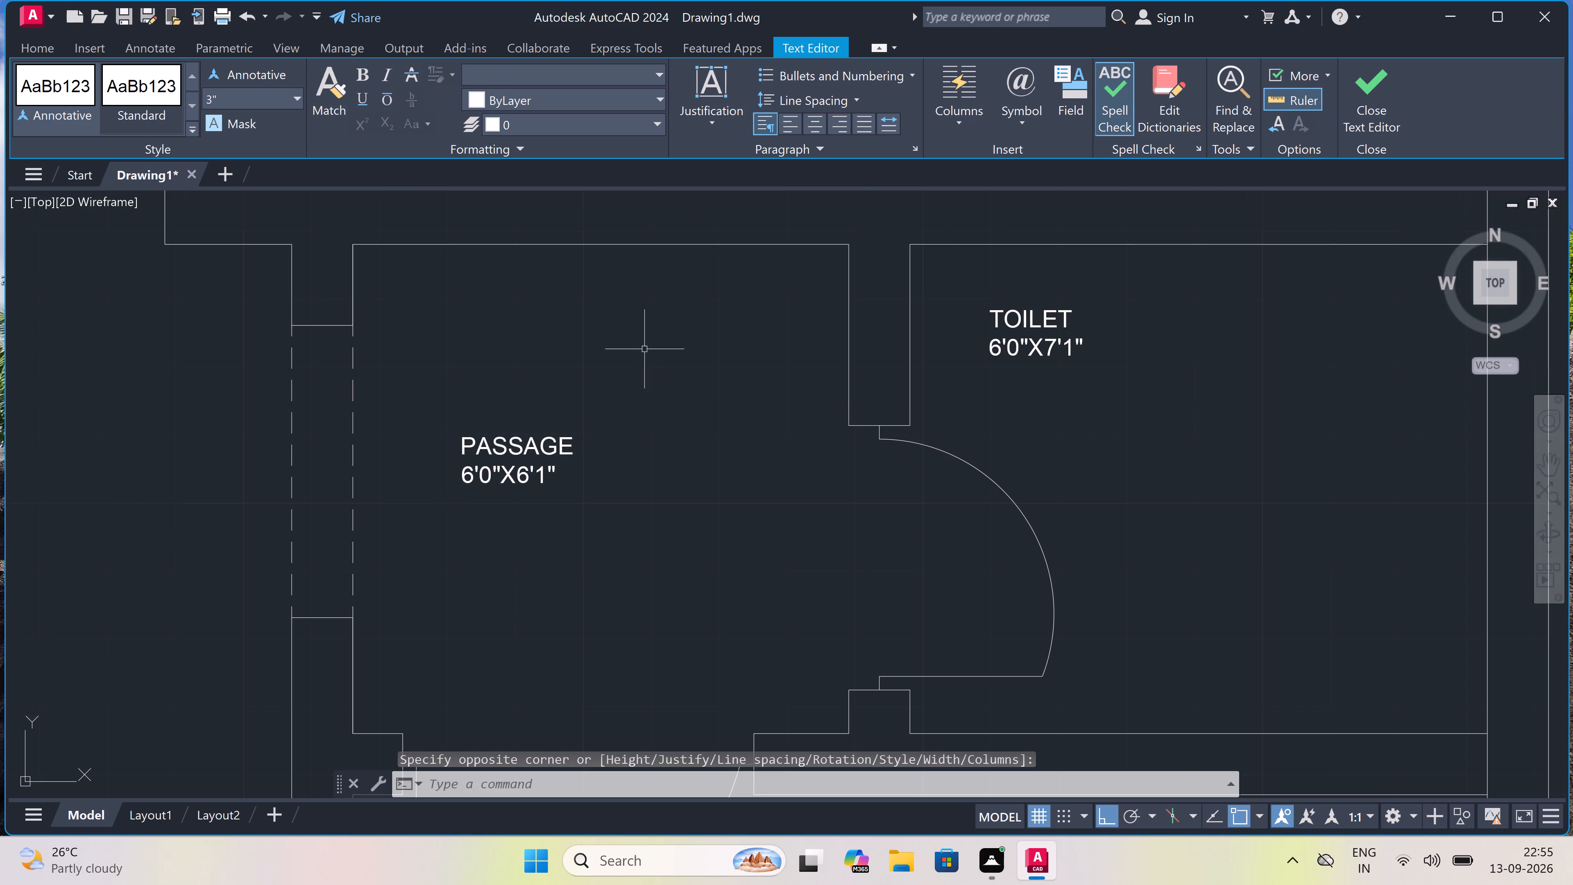
pyautogui.scroll(-4, 655, 345)
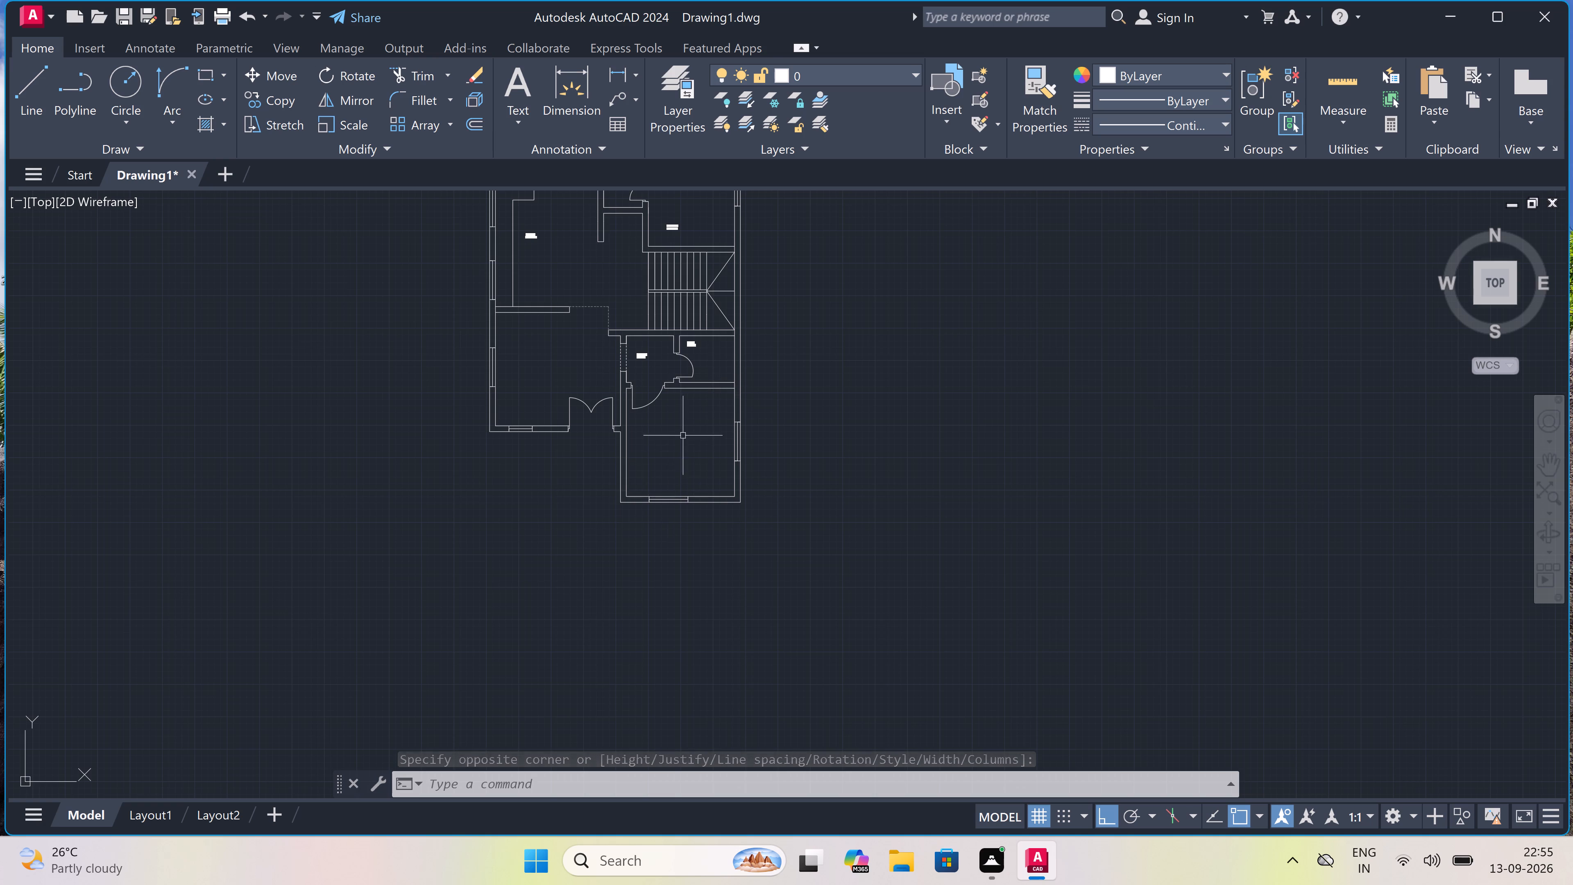
pyautogui.scroll(4, 695, 404)
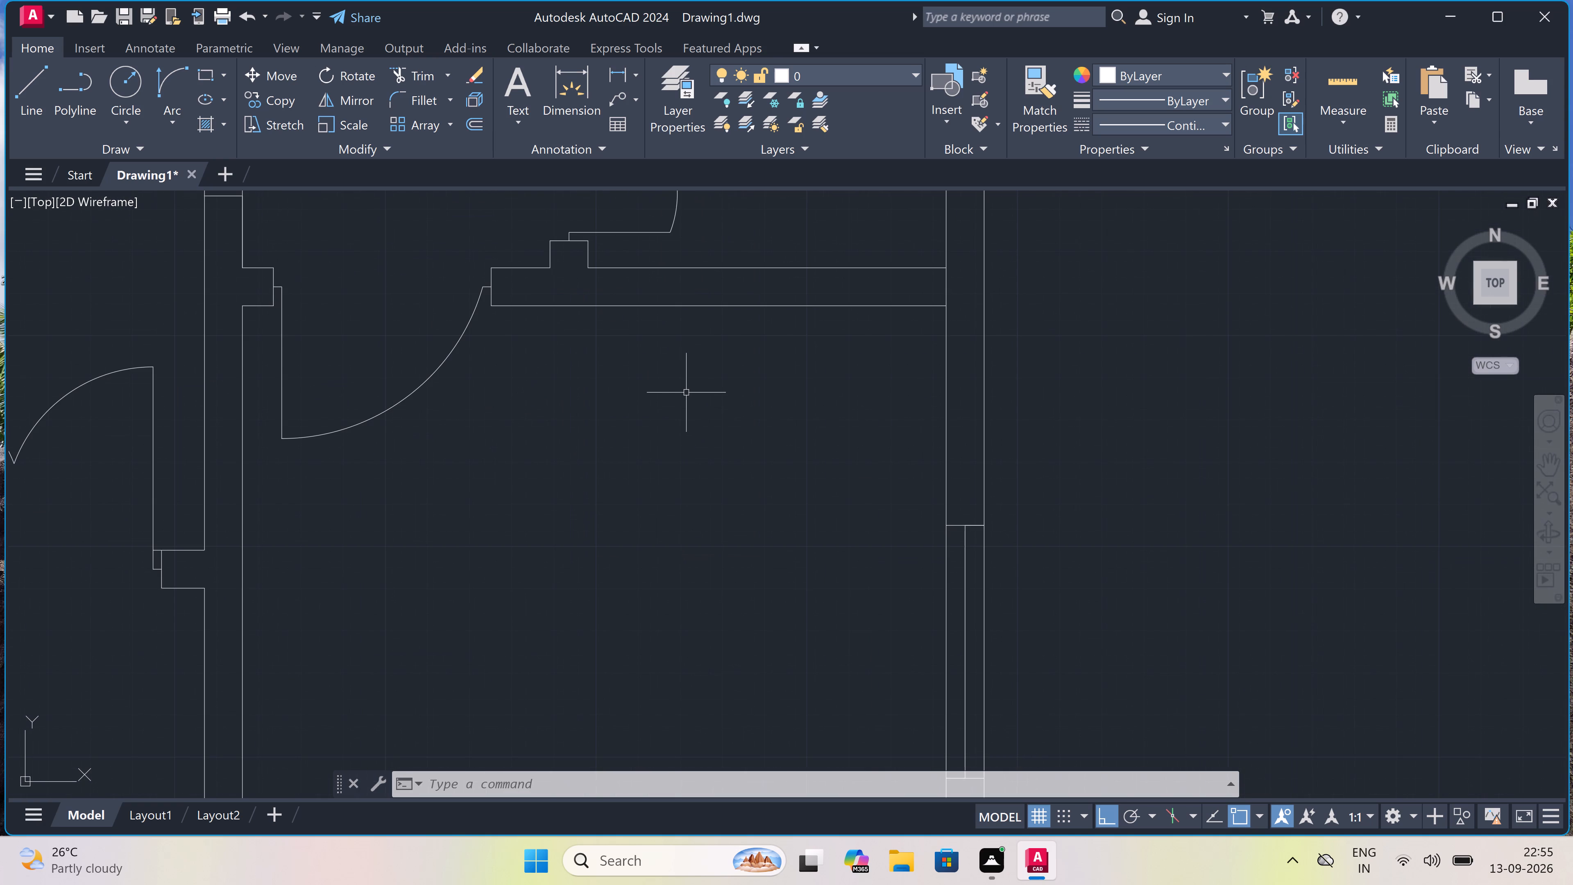
pyautogui.press('space')
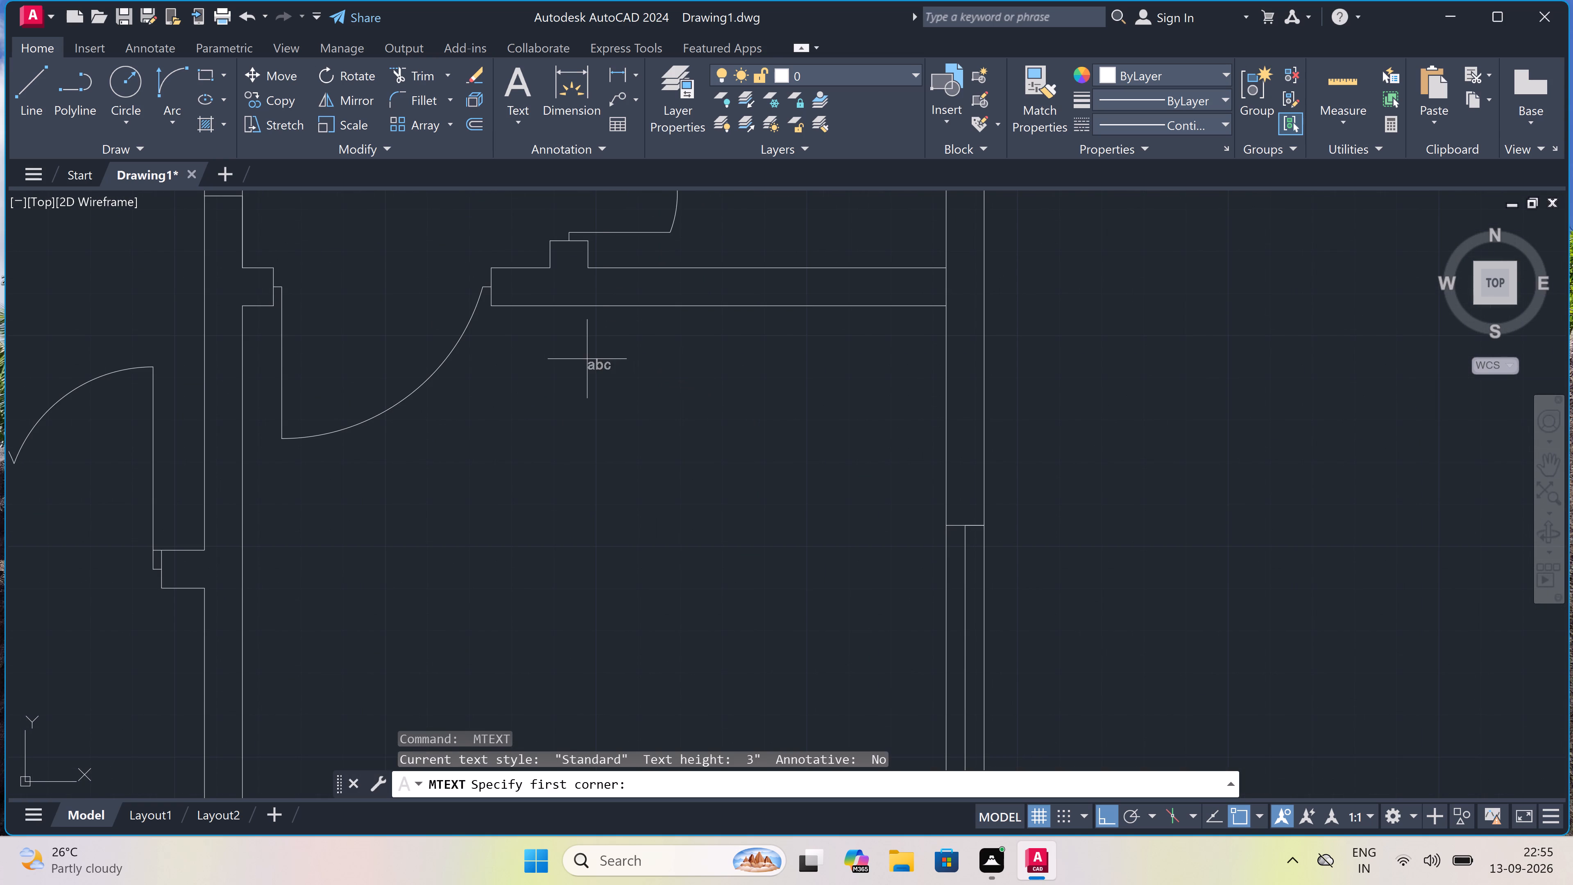
pyautogui.moveTo(546, 343); pyautogui.dragTo(589, 368)
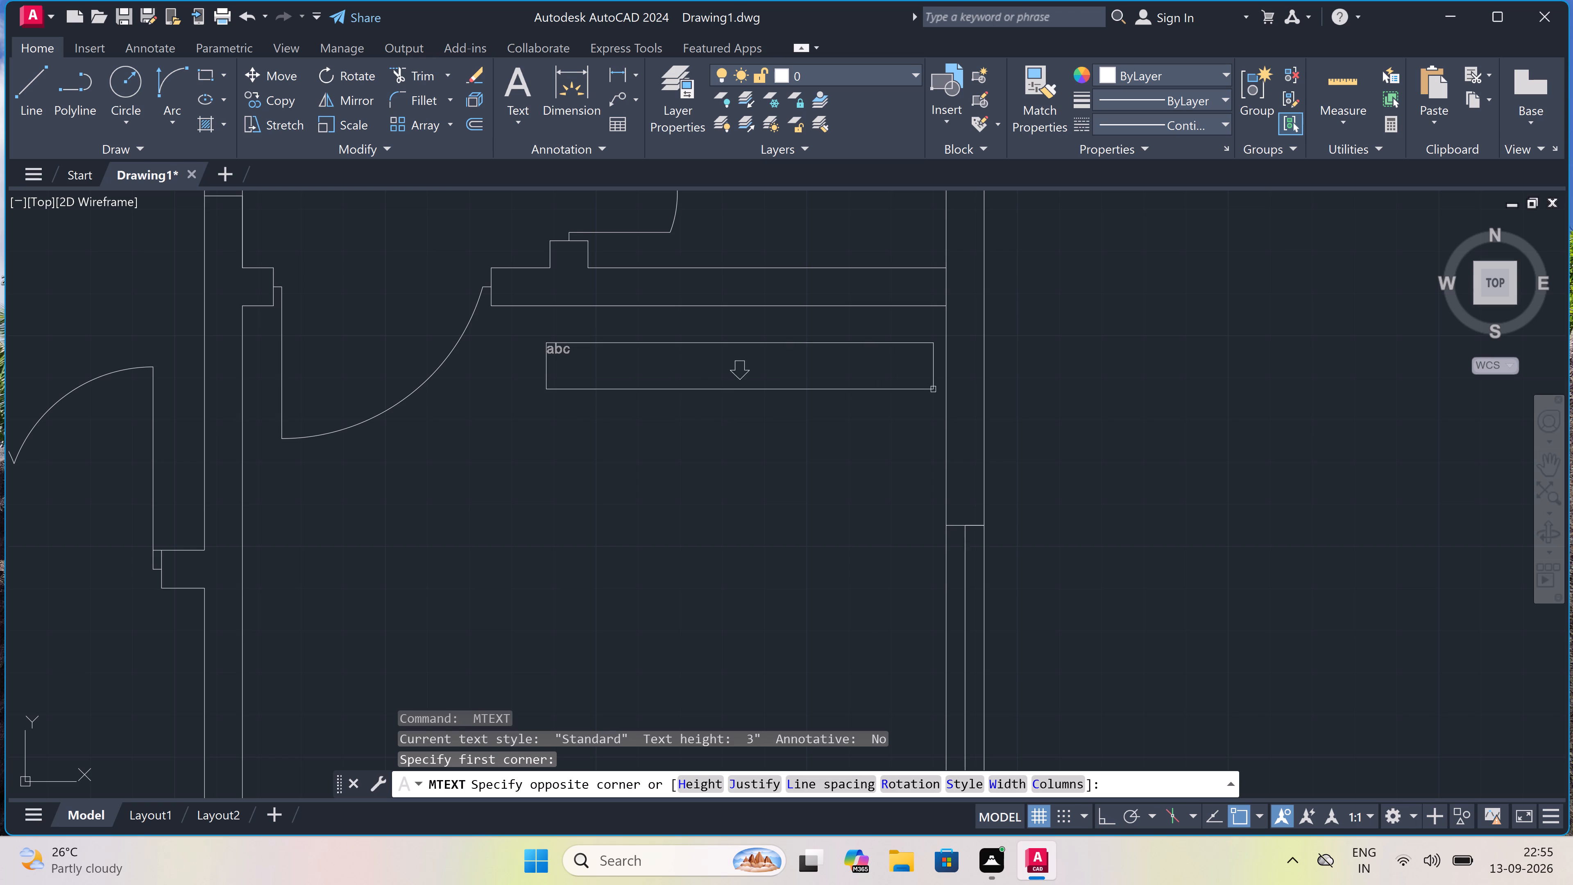
pyautogui.click(946, 389)
pyautogui.write('BR')
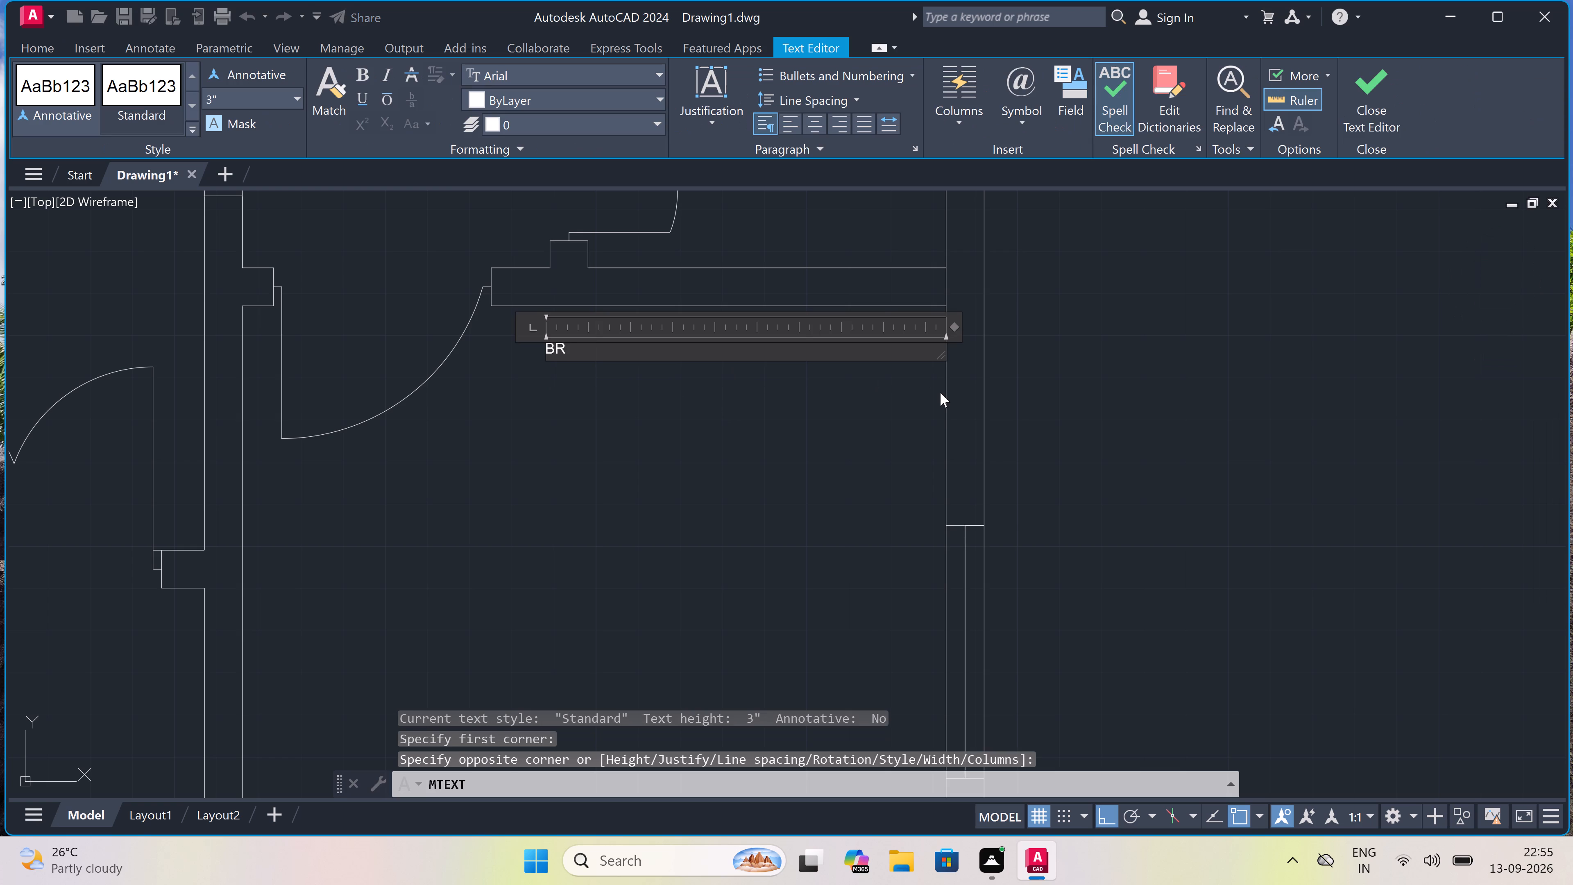
pyautogui.press('BackSpace')
pyautogui.write('EDROOM')
pyautogui.press('Return')
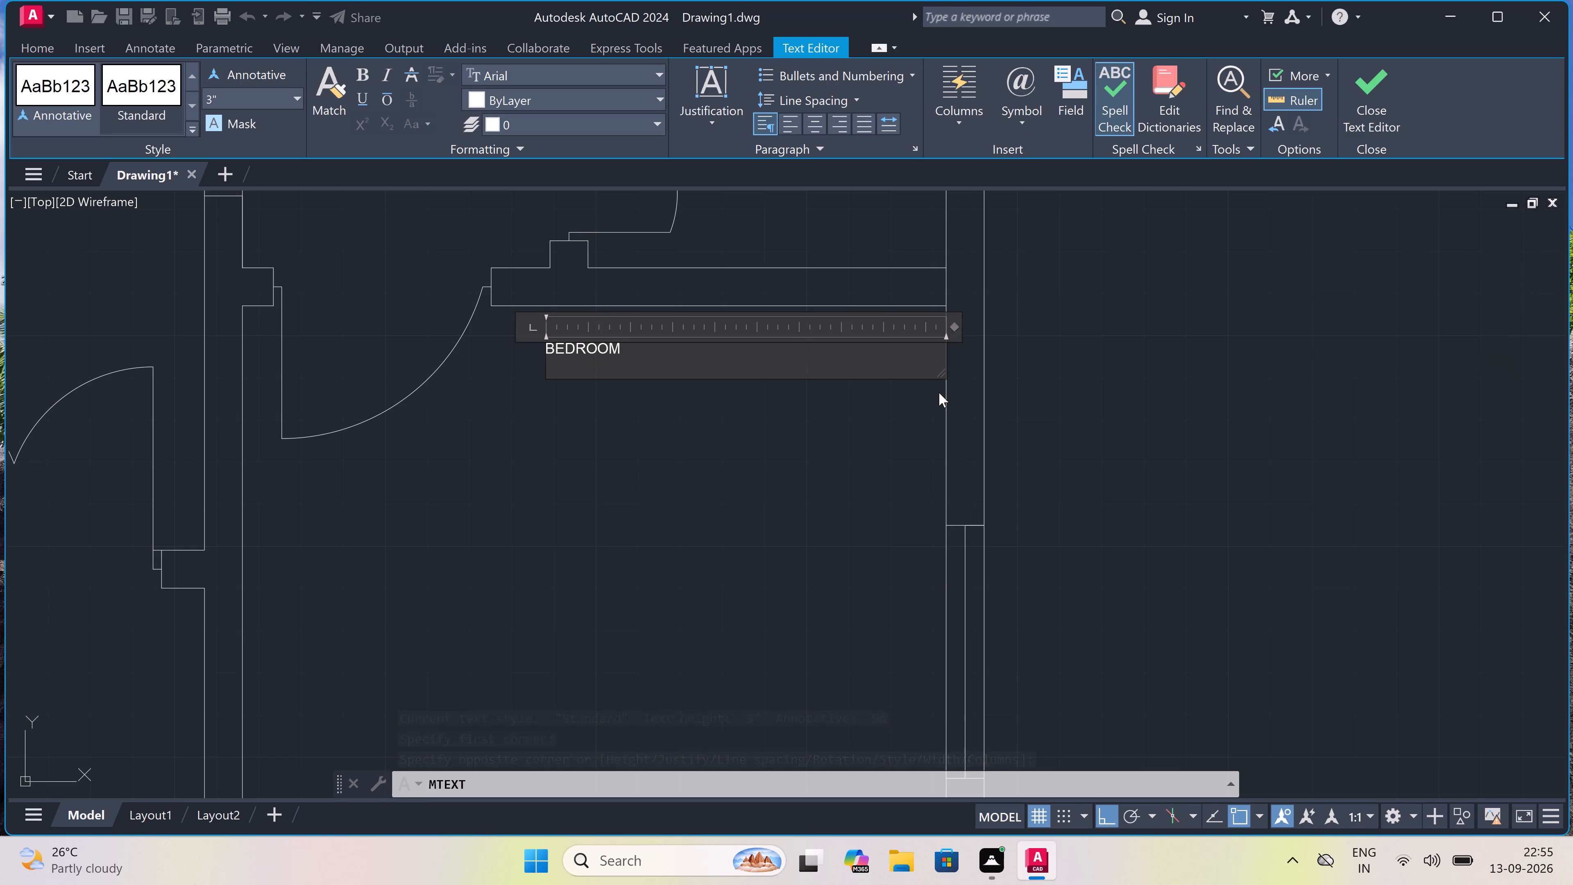
pyautogui.write("14'")
pyautogui.press('2')
pyautogui.write('"X')
pyautogui.write('13')
pyautogui.press("'")
pyautogui.write('11')
pyautogui.hotkey('shift', '"')
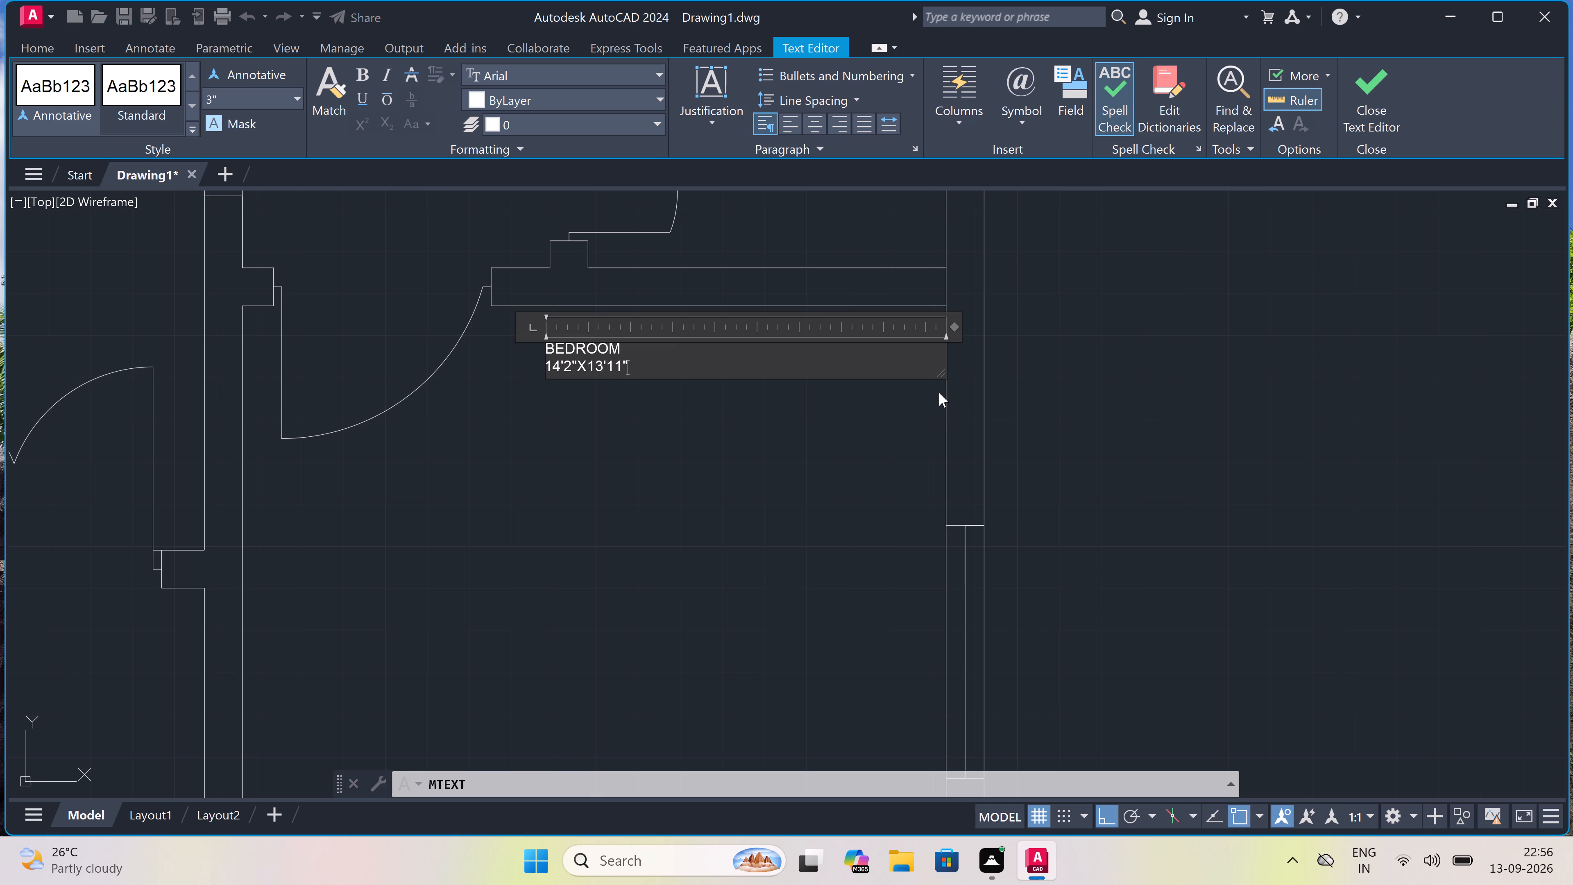
pyautogui.click(708, 493)
# Label the room with the double entrance door with multiline text LIVING and 14'7"X16'1" on a second line.
pyautogui.scroll(-5, 775, 416)
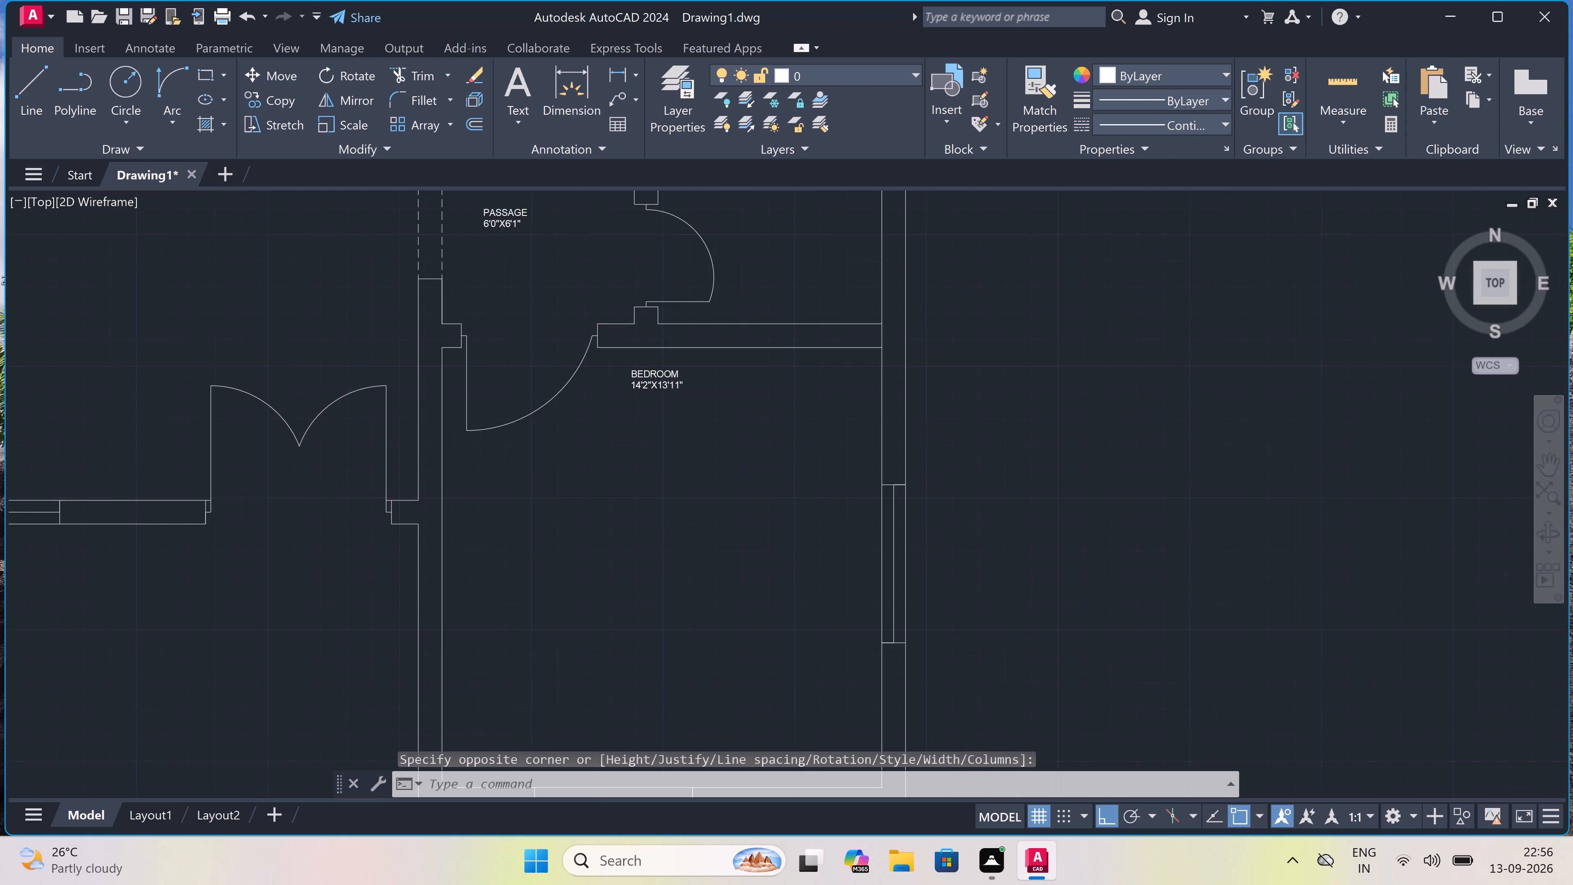
pyautogui.scroll(-2, 775, 416)
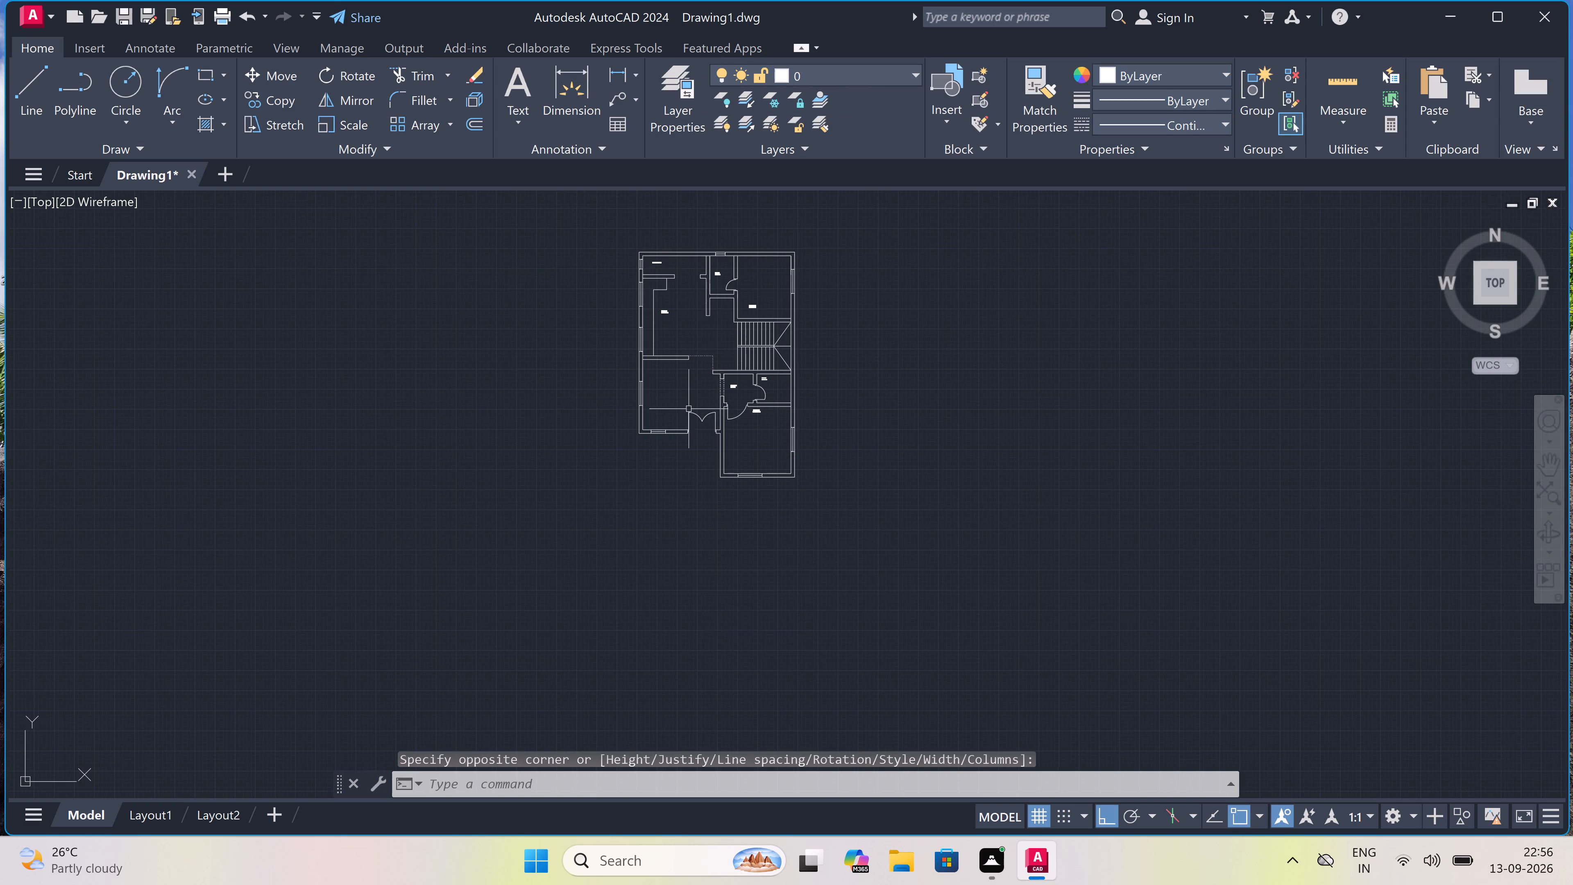
pyautogui.scroll(4, 684, 402)
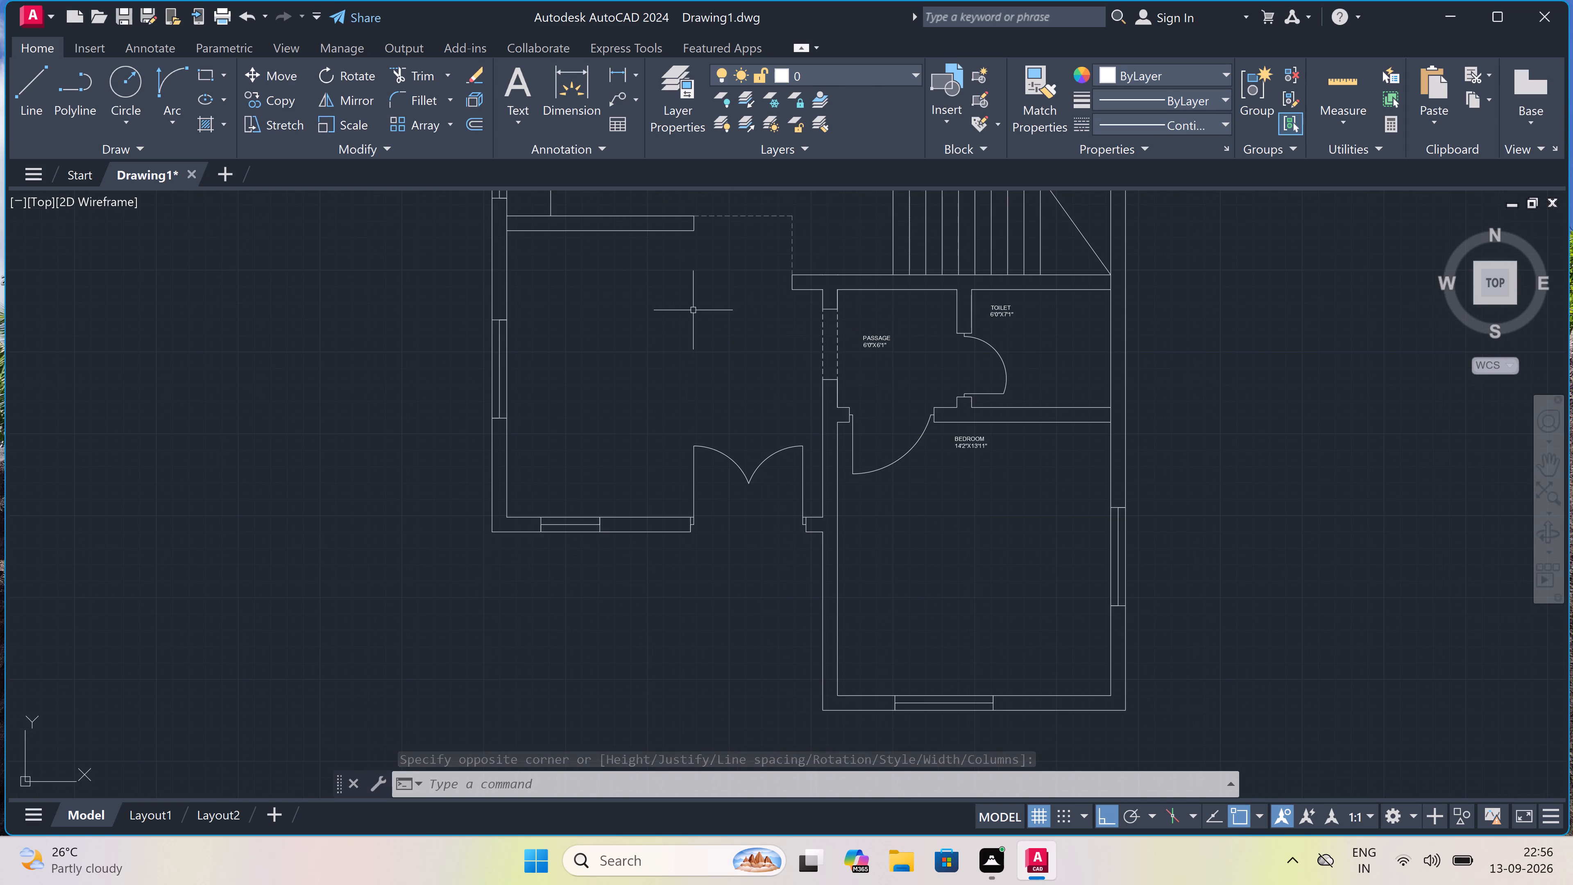
pyautogui.press('space')
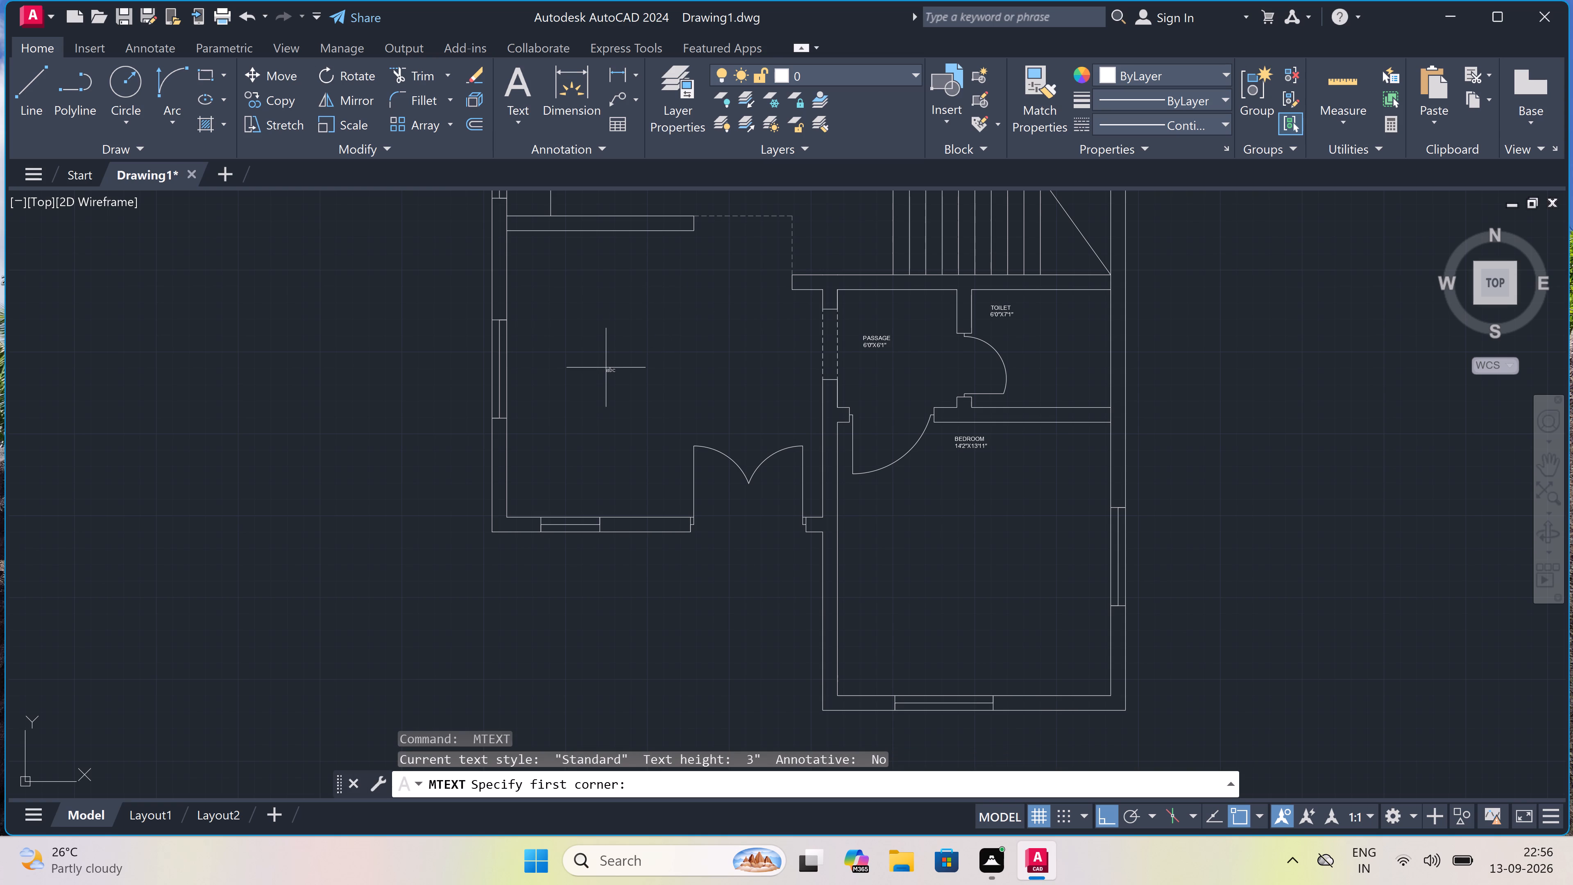
pyautogui.moveTo(638, 366); pyautogui.dragTo(656, 373)
pyautogui.click(779, 379)
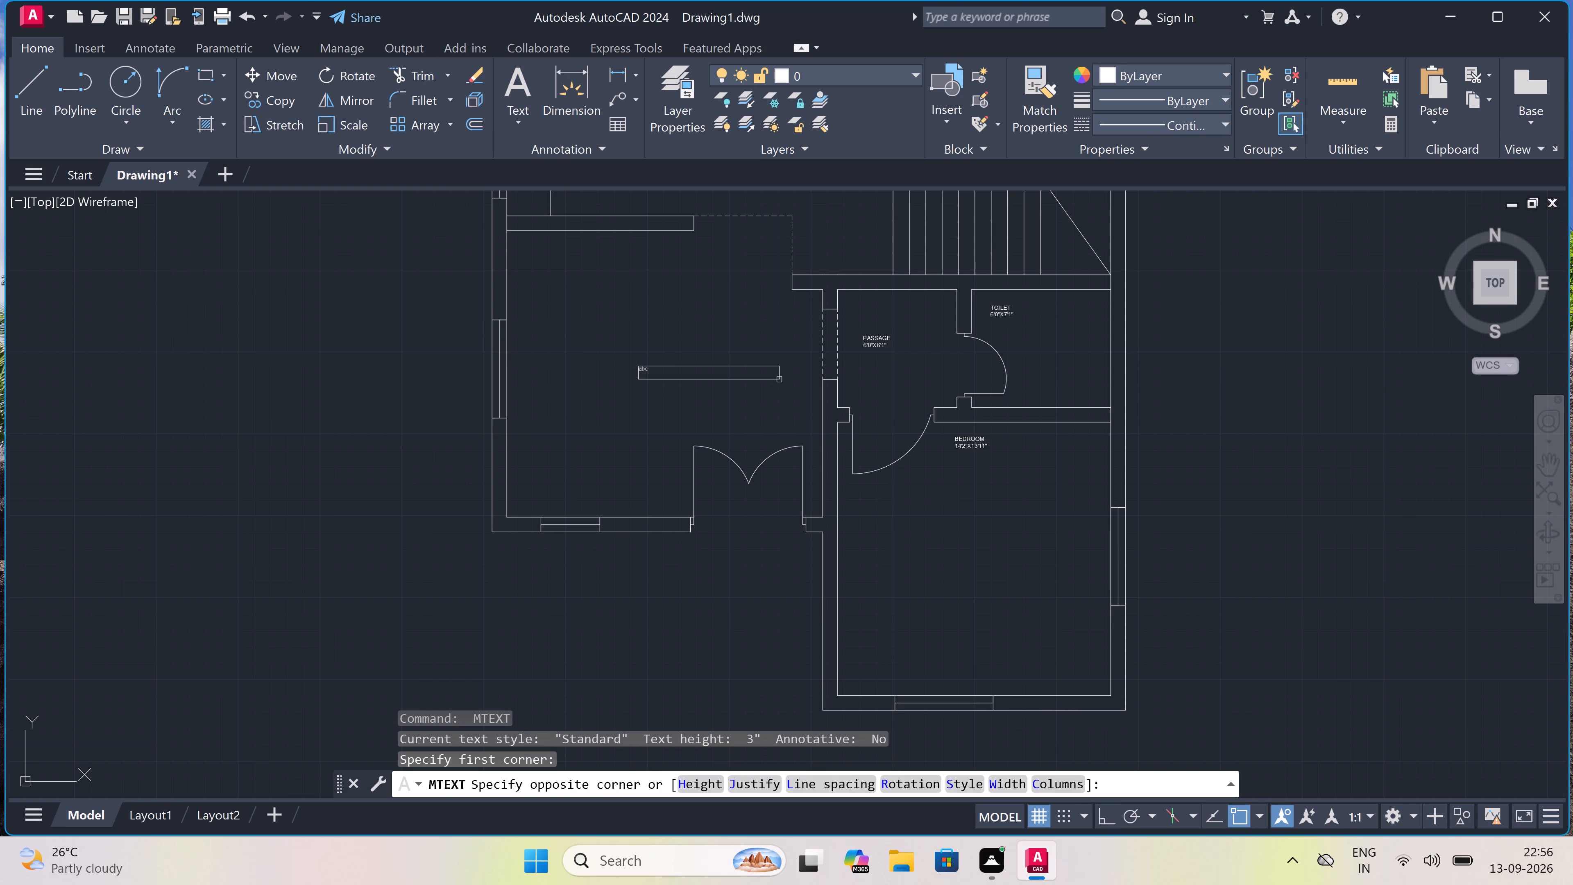
pyautogui.scroll(4, 692, 376)
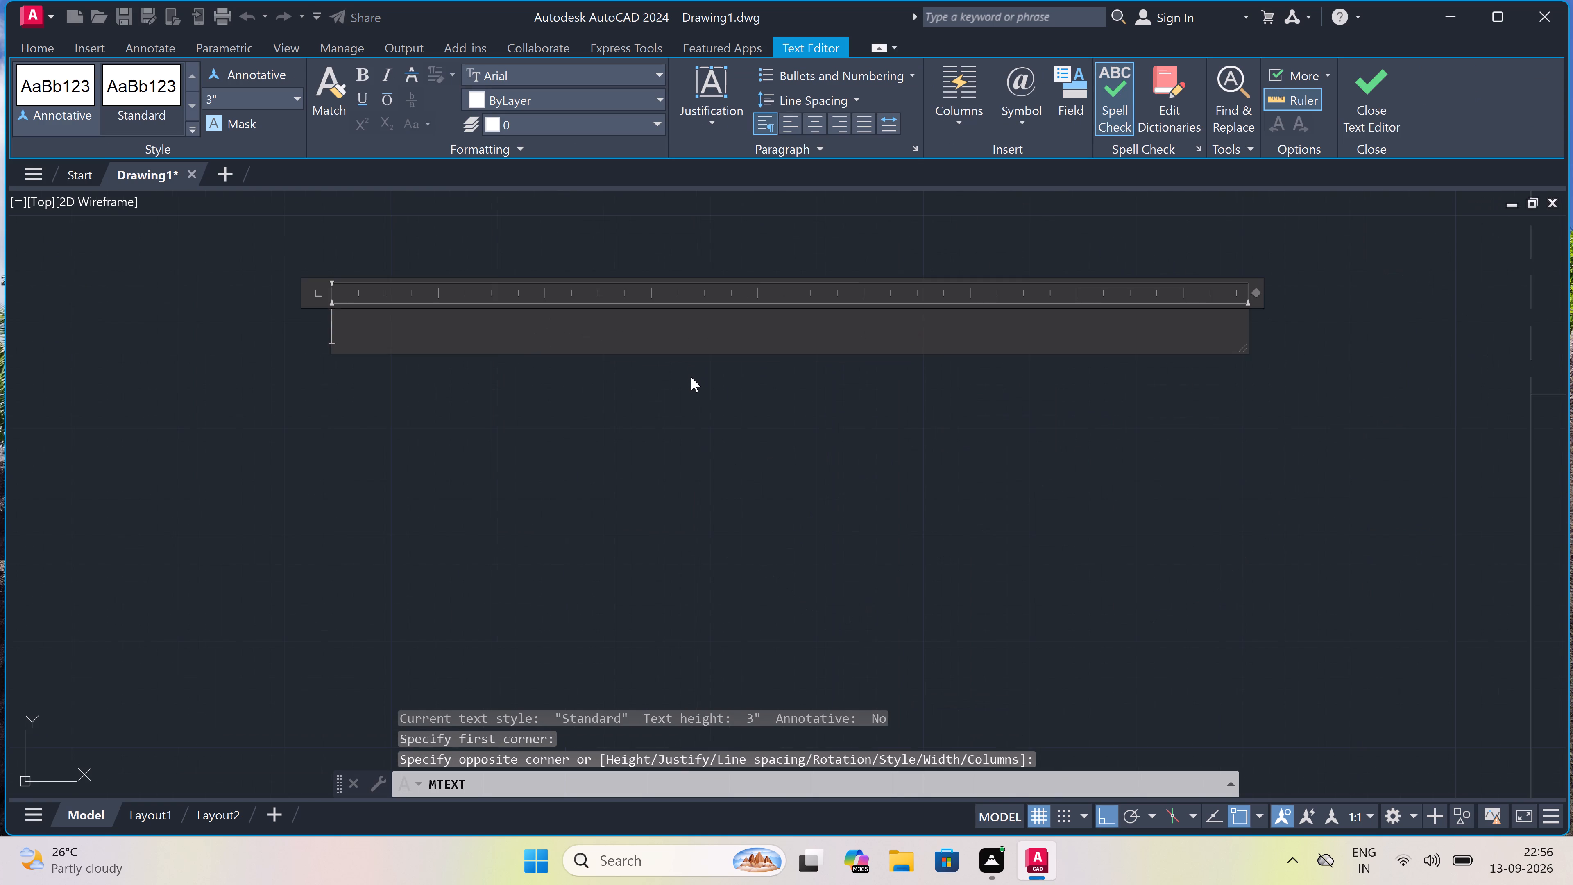
pyautogui.scroll(-1, 691, 377)
pyautogui.write('LIVING')
pyautogui.press('space')
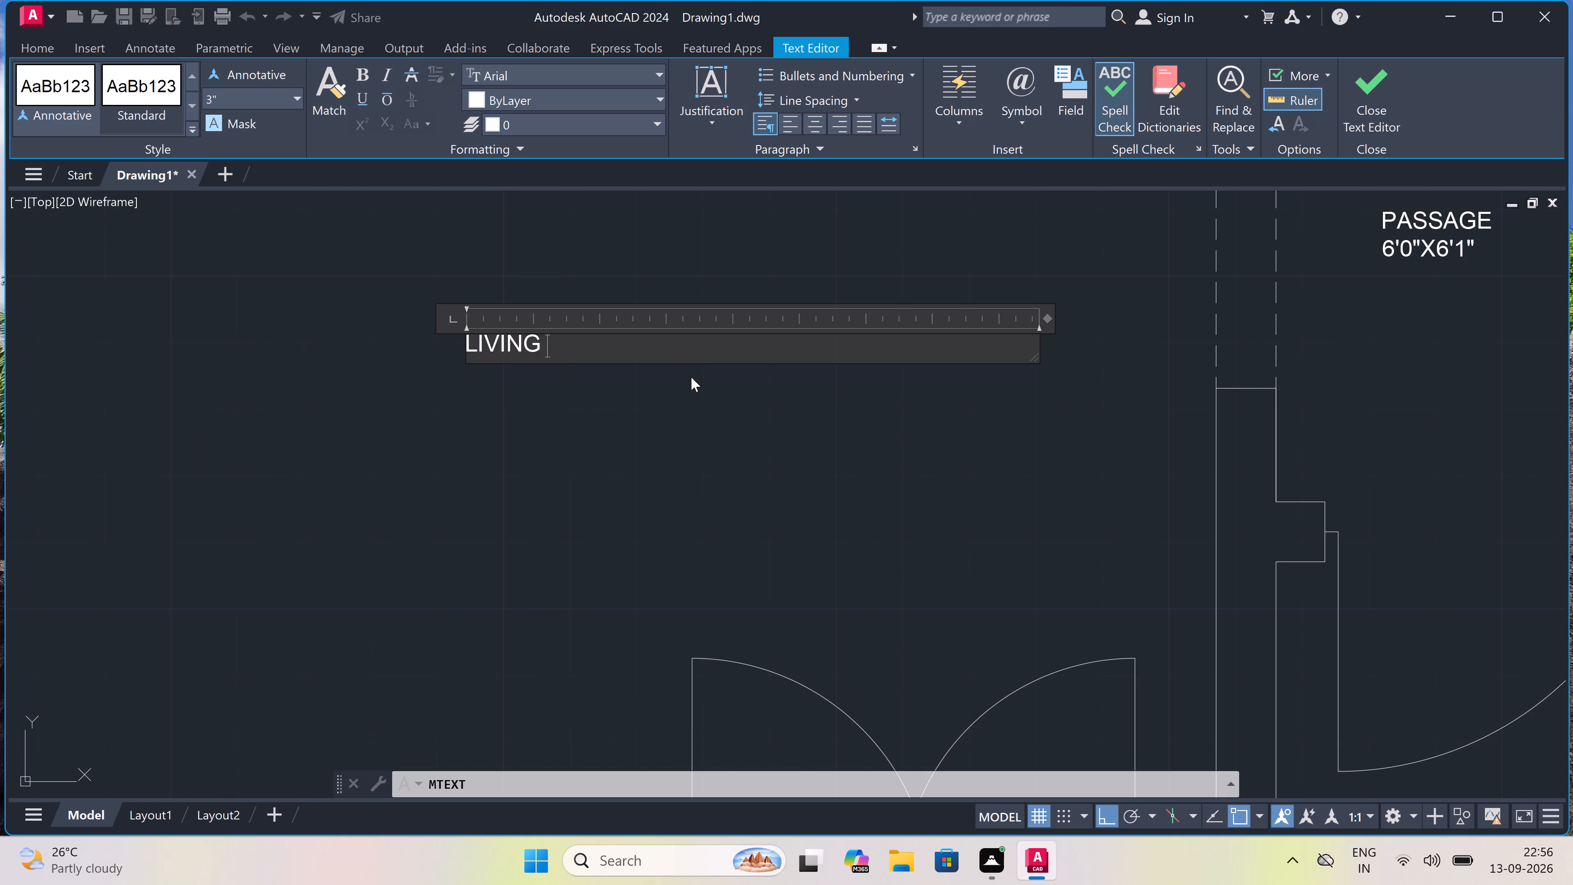
pyautogui.press('Return')
pyautogui.write('14')
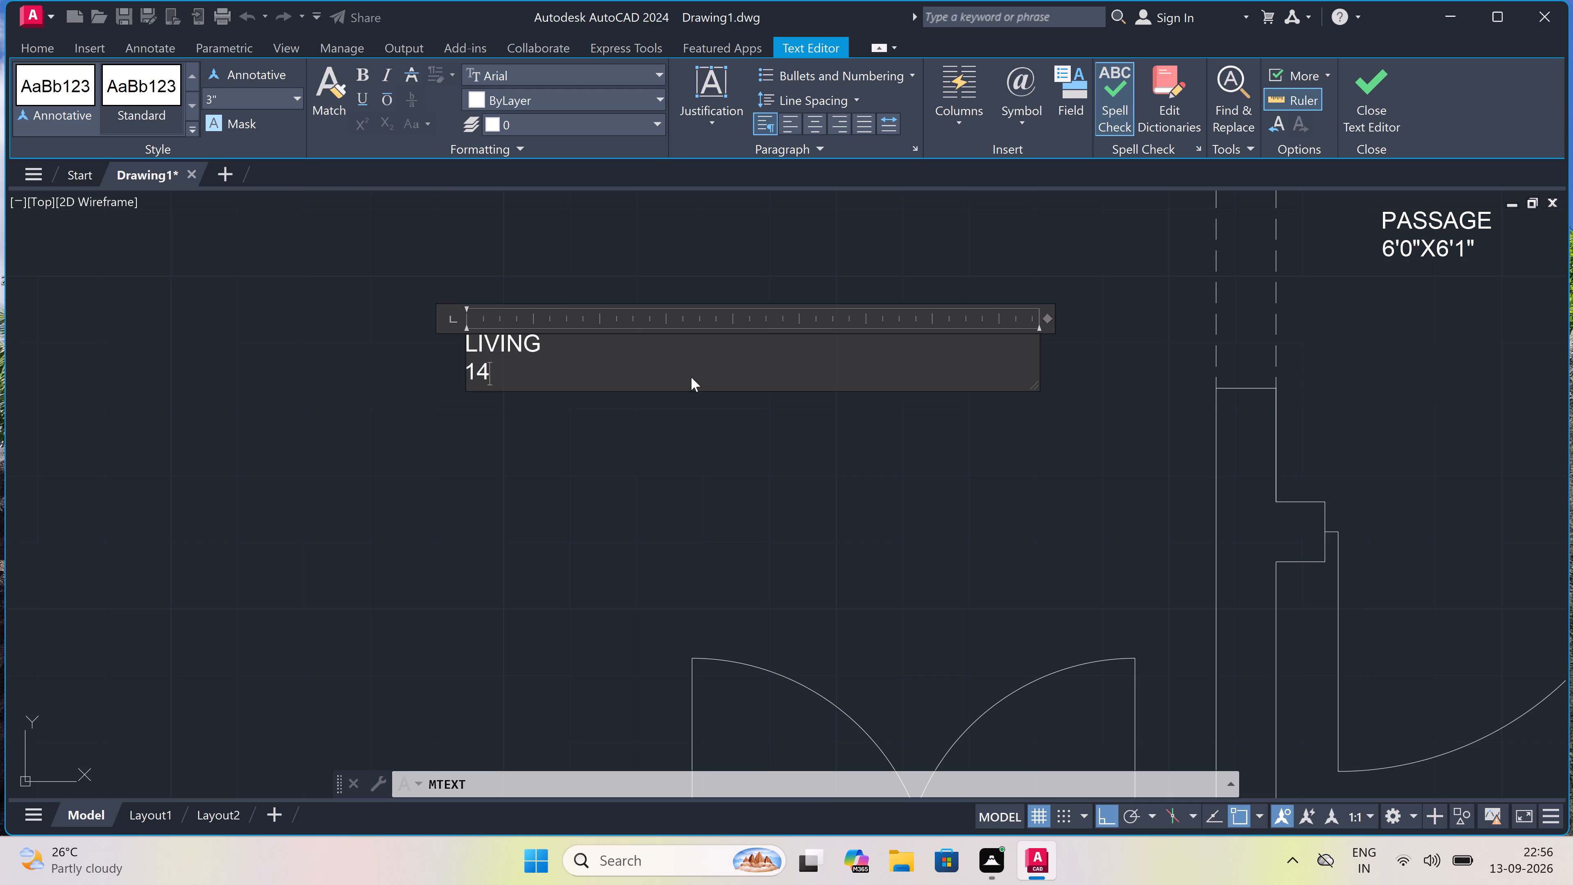
pyautogui.press("'")
pyautogui.press('7')
pyautogui.hotkey('shift', '"')
pyautogui.press('x')
pyautogui.press('1')
pyautogui.write("6'")
pyautogui.press('1')
pyautogui.hotkey('shift', '"')
pyautogui.click(558, 478)
# Add the multiline text label DINING above the LIVING label, just south of the partition wall.
pyautogui.scroll(-4, 702, 396)
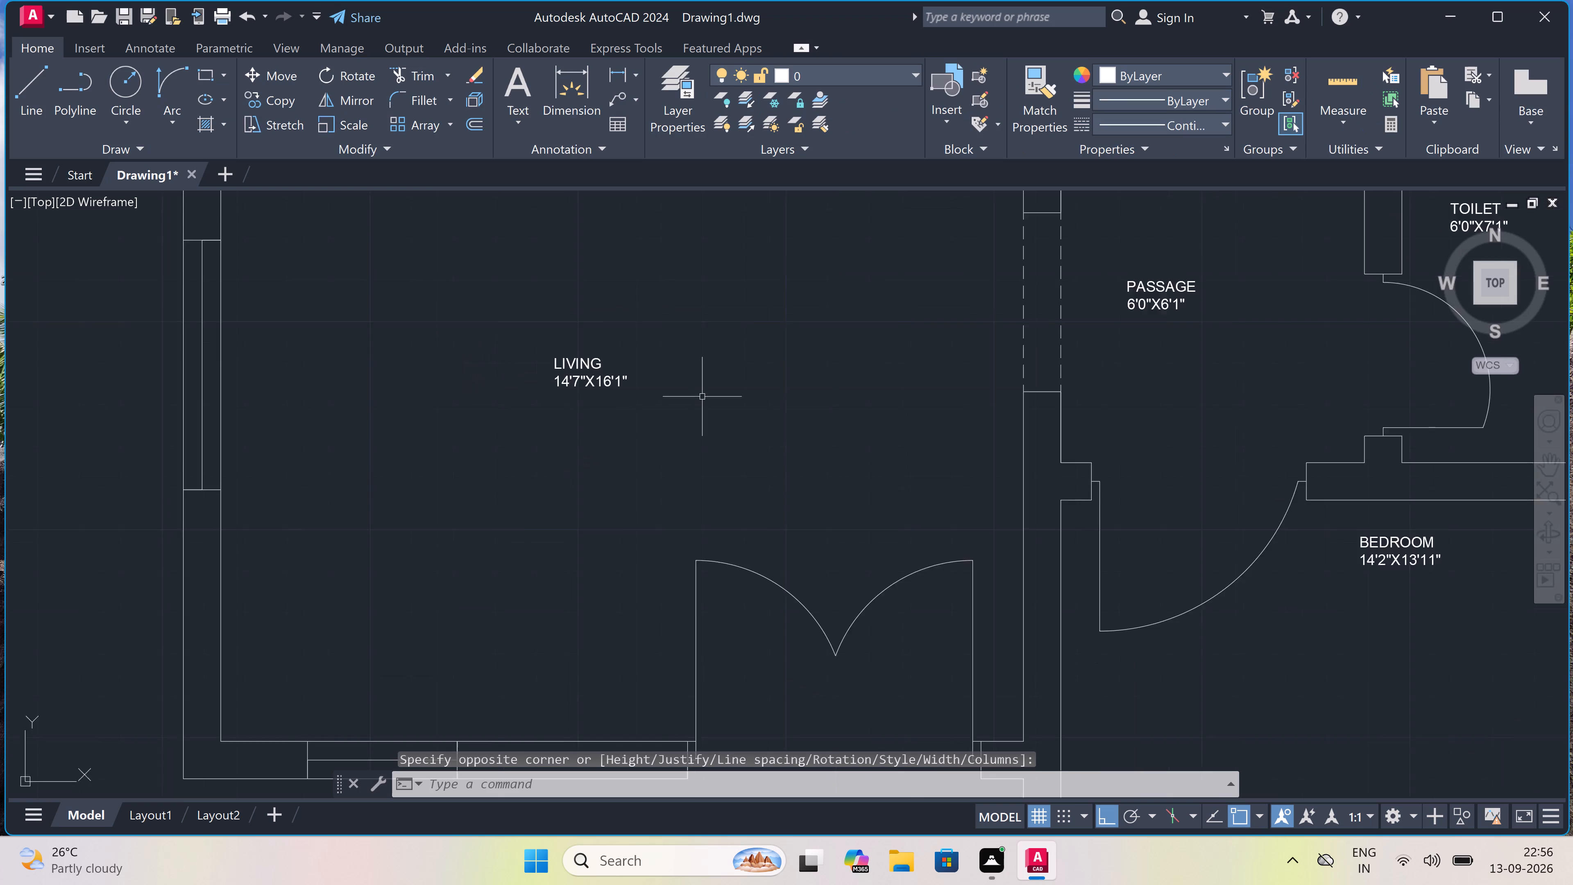
pyautogui.scroll(-5, 702, 397)
pyautogui.scroll(4, 687, 364)
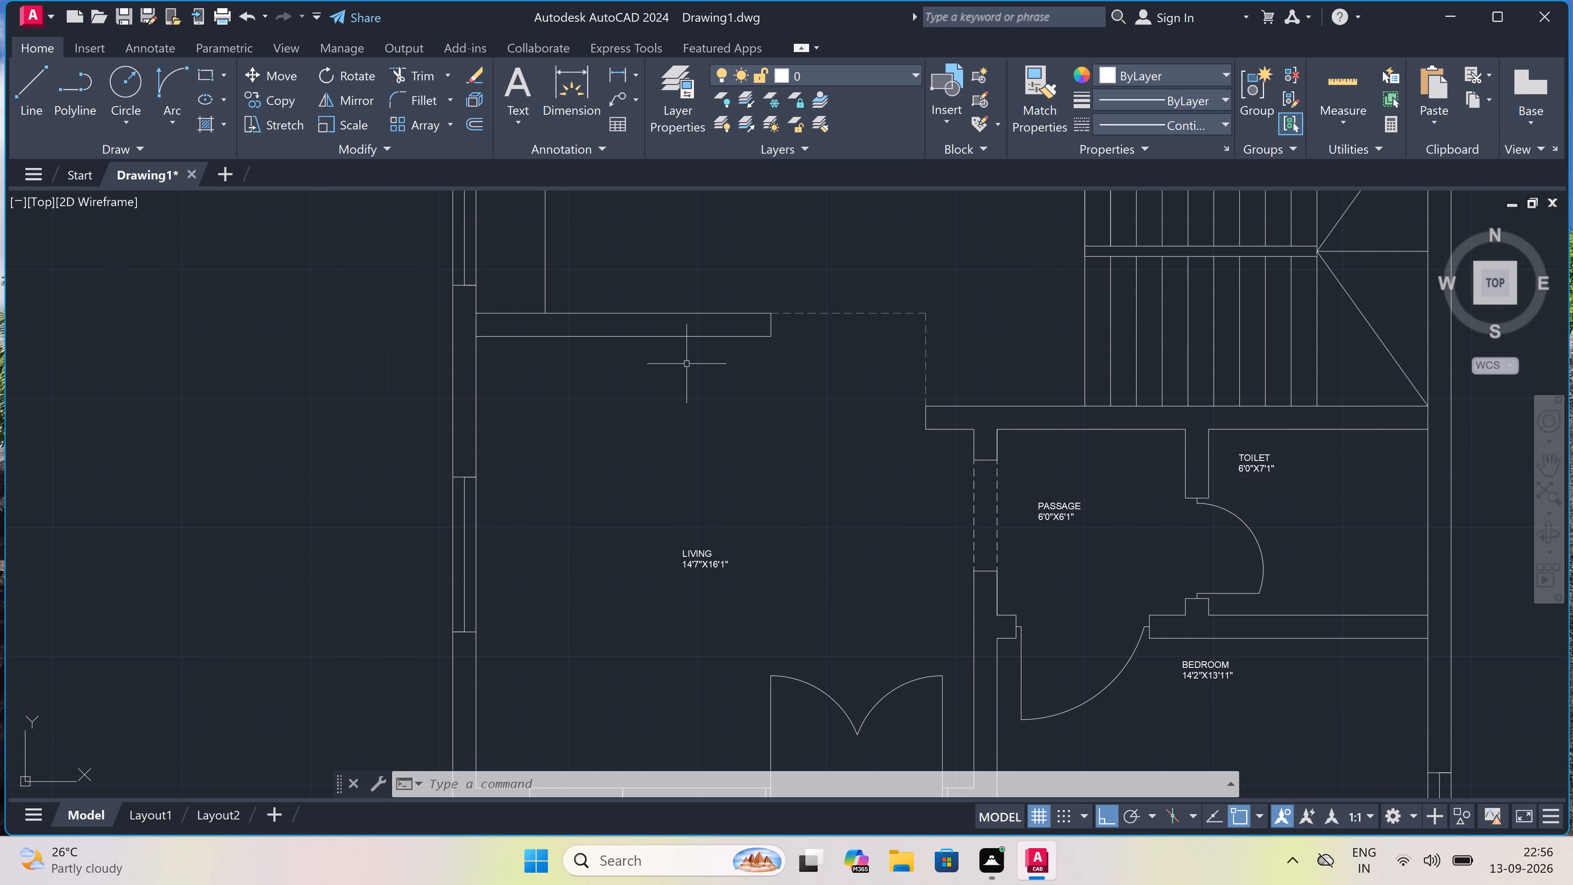
pyautogui.press('space')
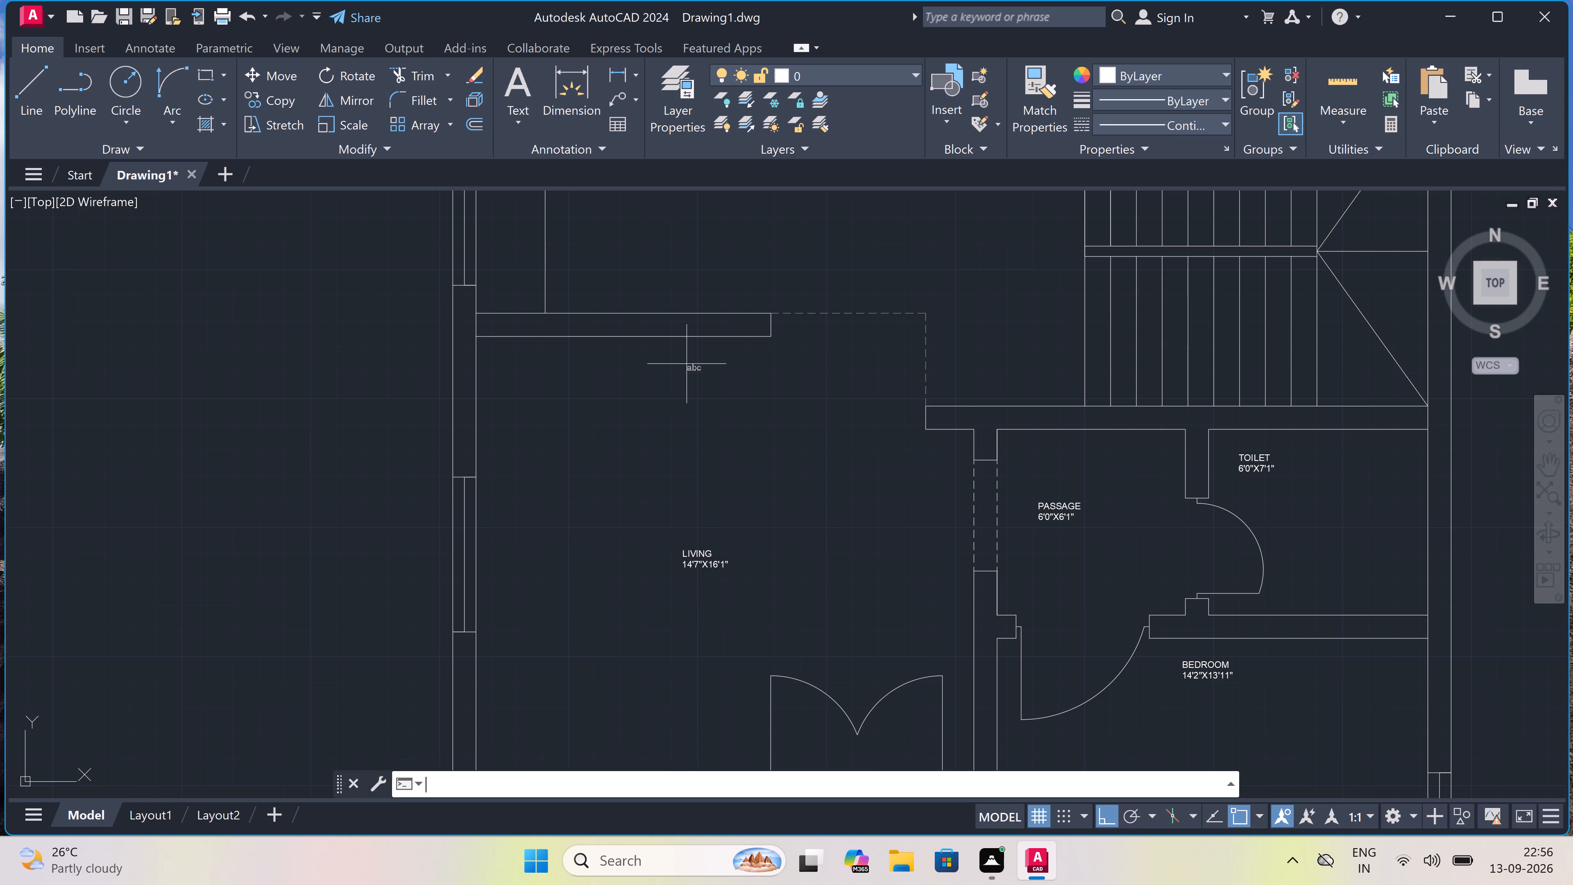
pyautogui.moveTo(687, 365); pyautogui.dragTo(751, 404)
pyautogui.click(866, 430)
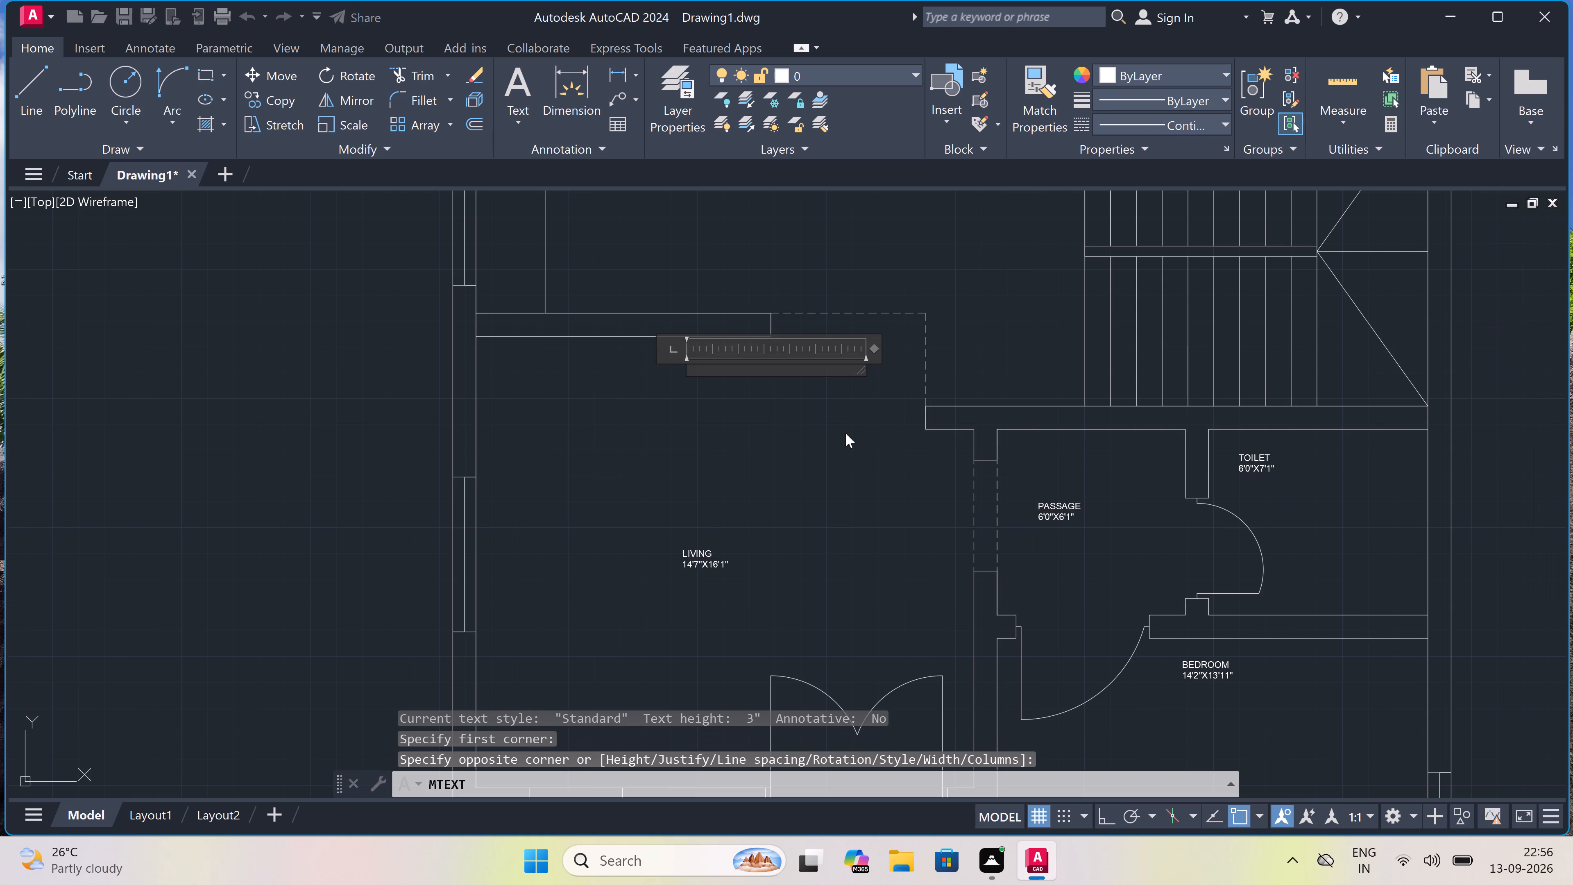
pyautogui.write('DINI')
pyautogui.write('ND')
pyautogui.press('BackSpace')
pyautogui.press('g')
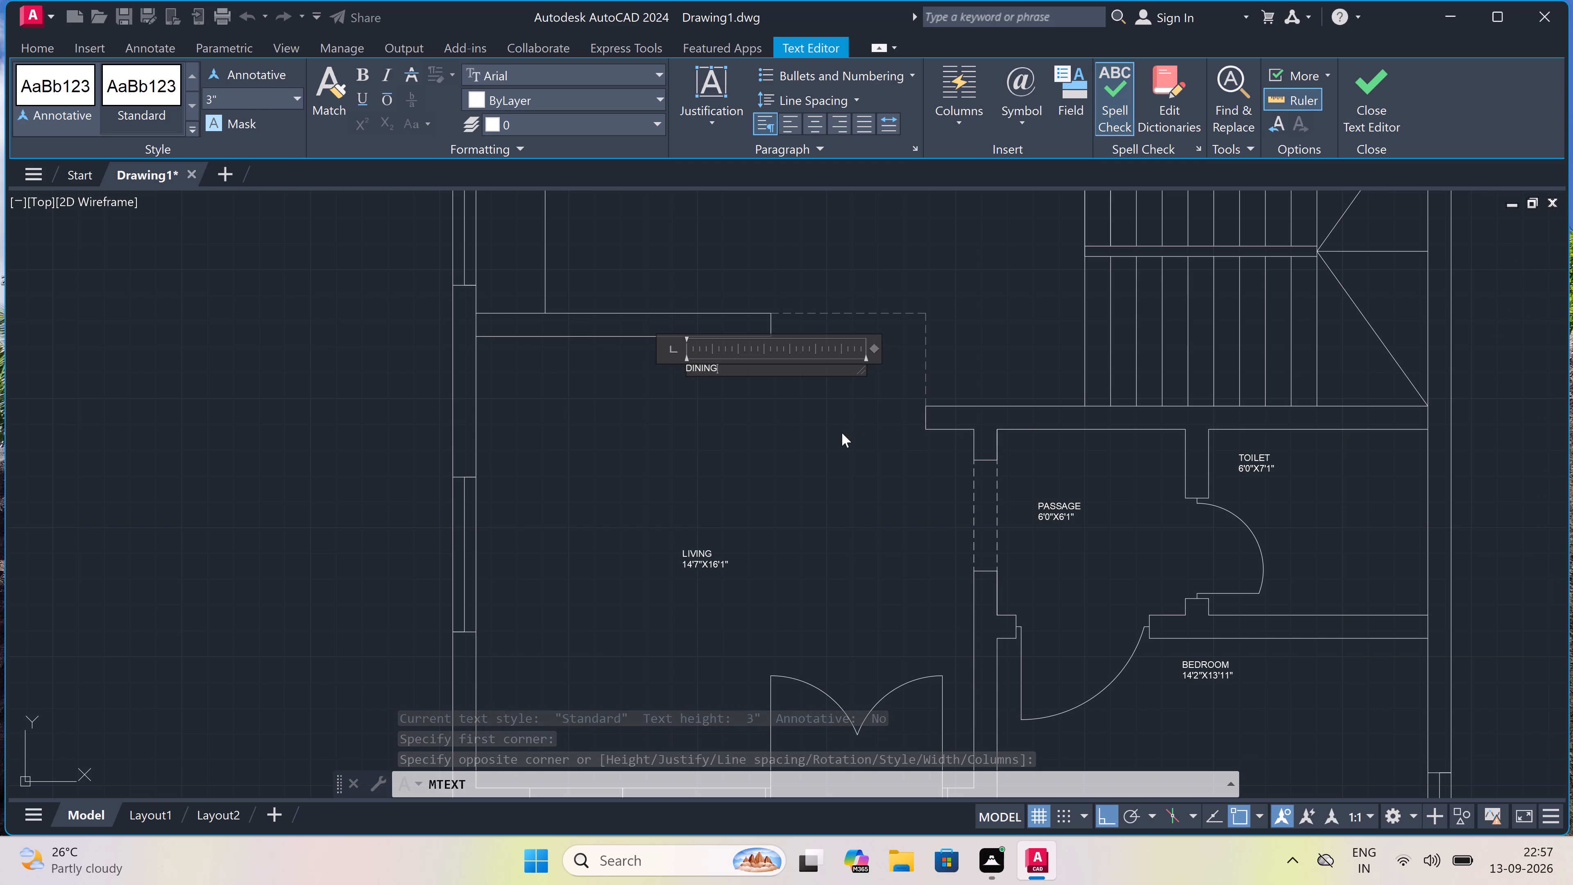
pyautogui.click(734, 429)
# Add the multiline text title GROUND FLOOR PLAN beneath the floor plan, southwest of the large southeast bedroom.
pyautogui.scroll(-3, 732, 431)
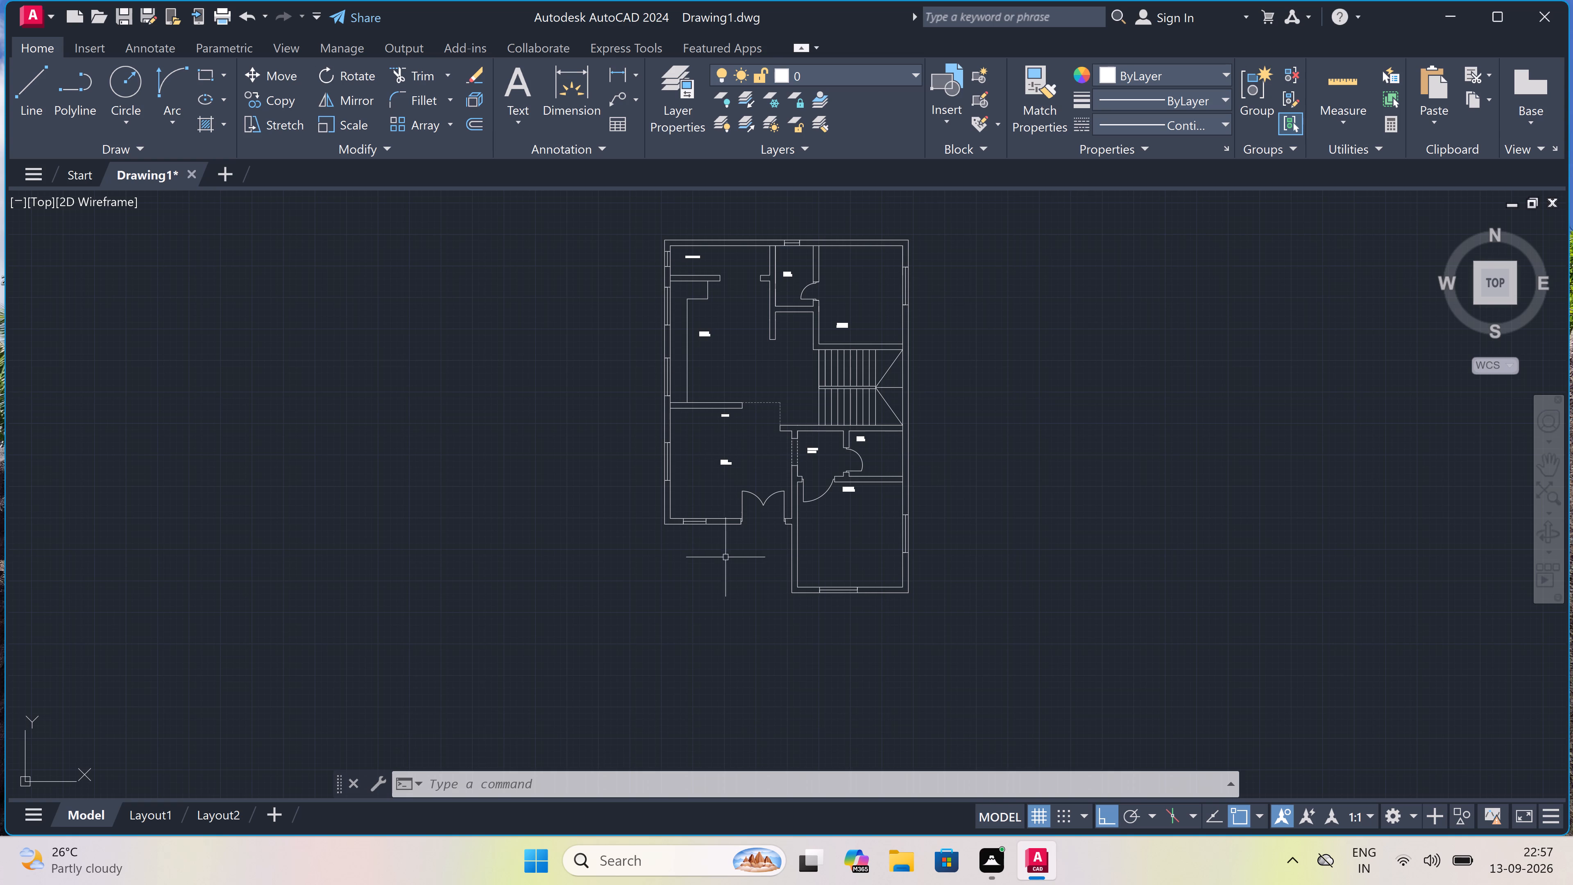
pyautogui.scroll(-2, 759, 610)
pyautogui.scroll(3, 772, 629)
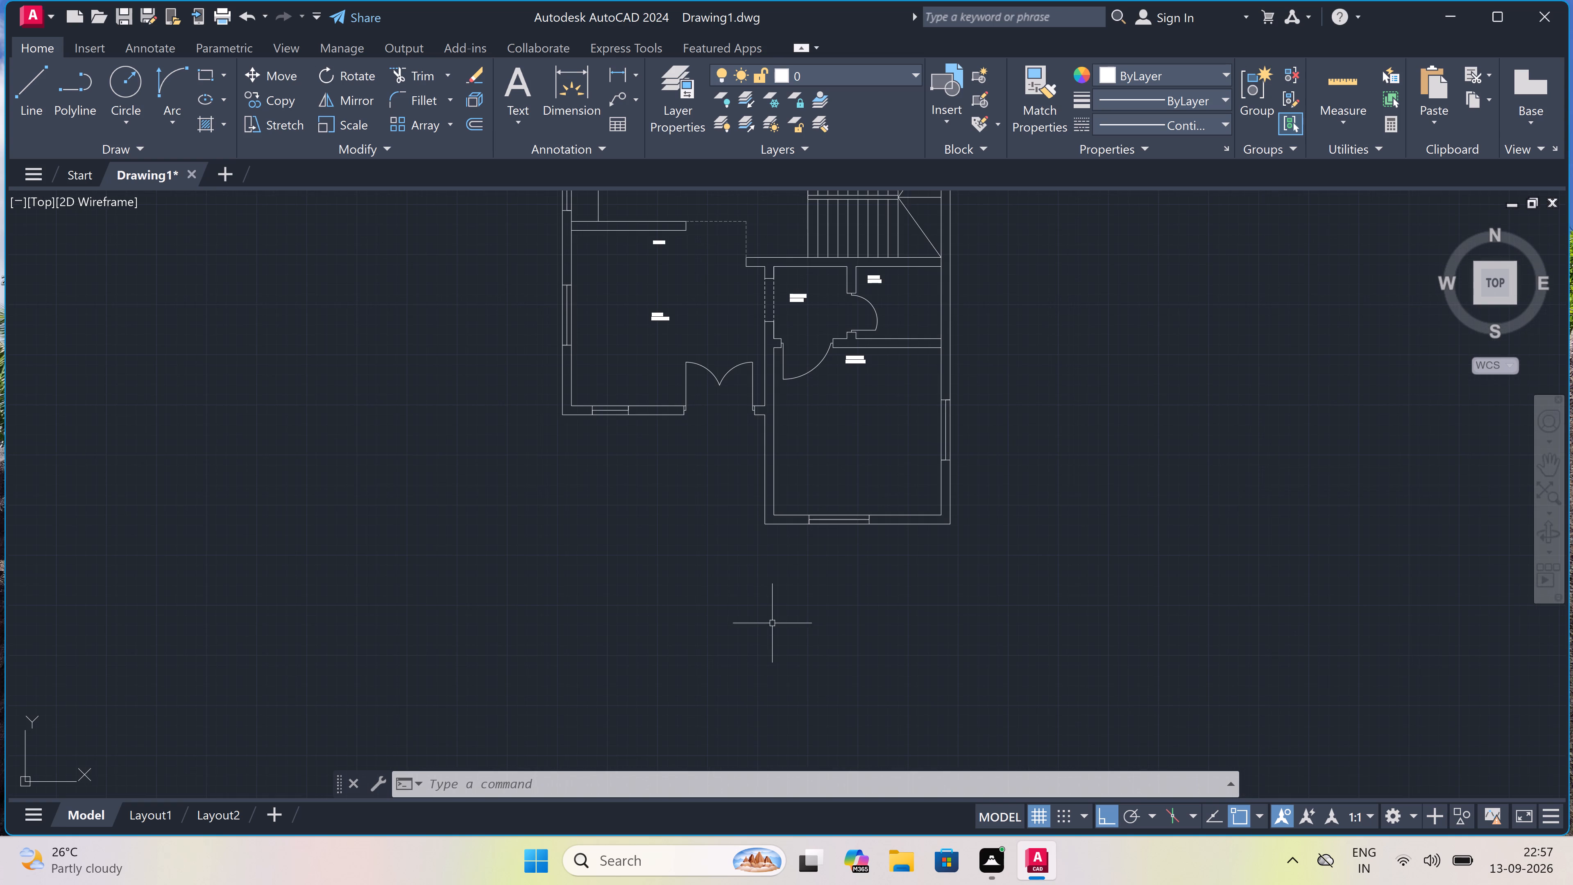
pyautogui.press('space')
pyautogui.moveTo(607, 564); pyautogui.dragTo(607, 565)
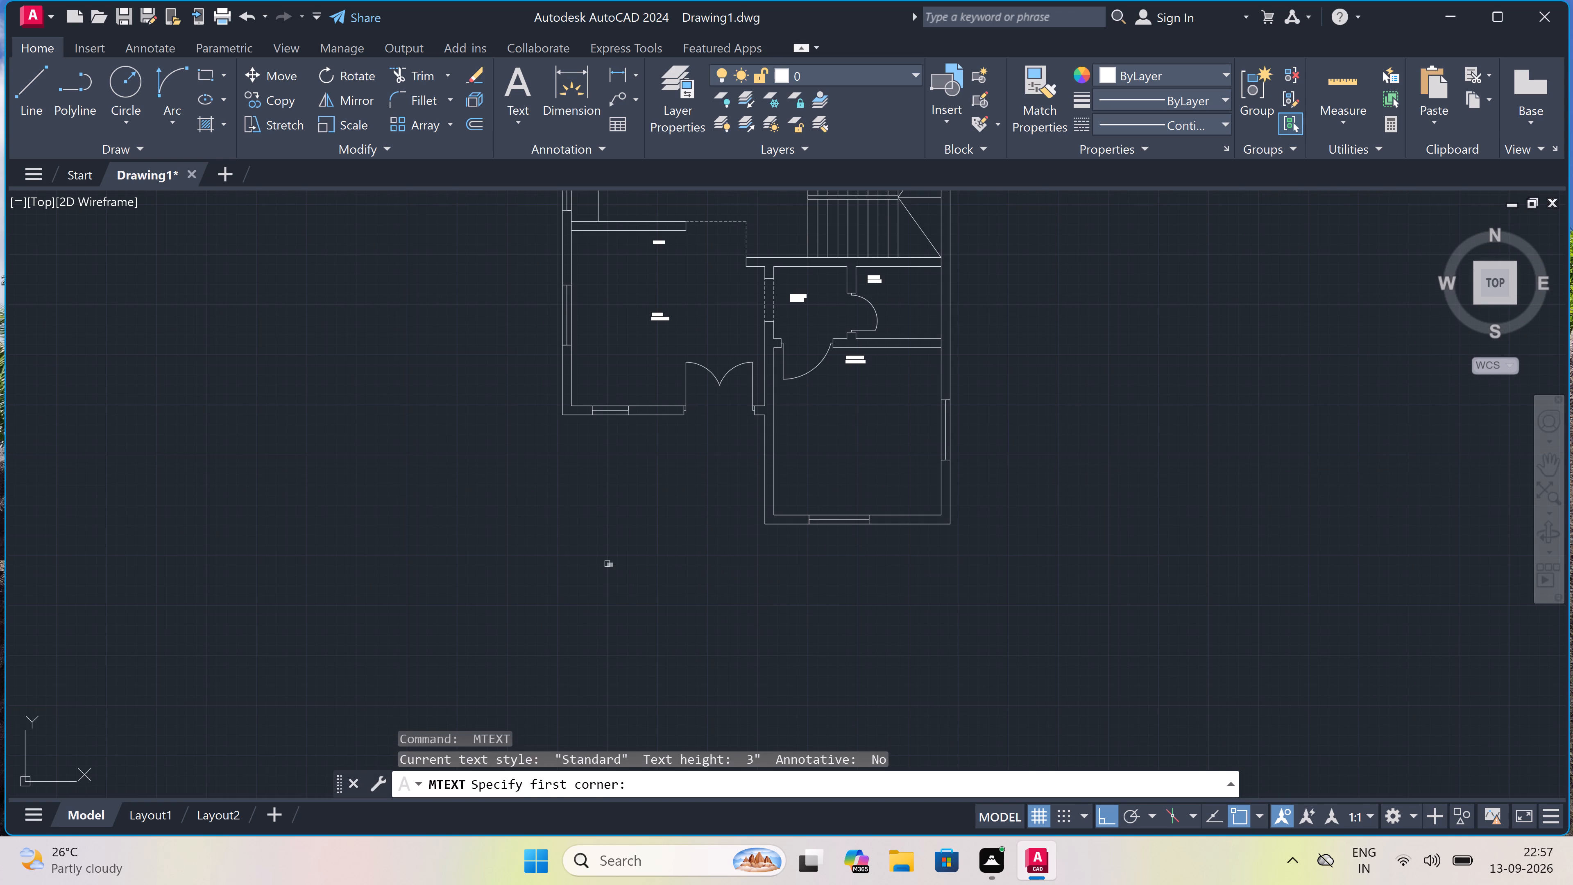
pyautogui.moveTo(607, 565); pyautogui.dragTo(662, 599)
pyautogui.click(1031, 642)
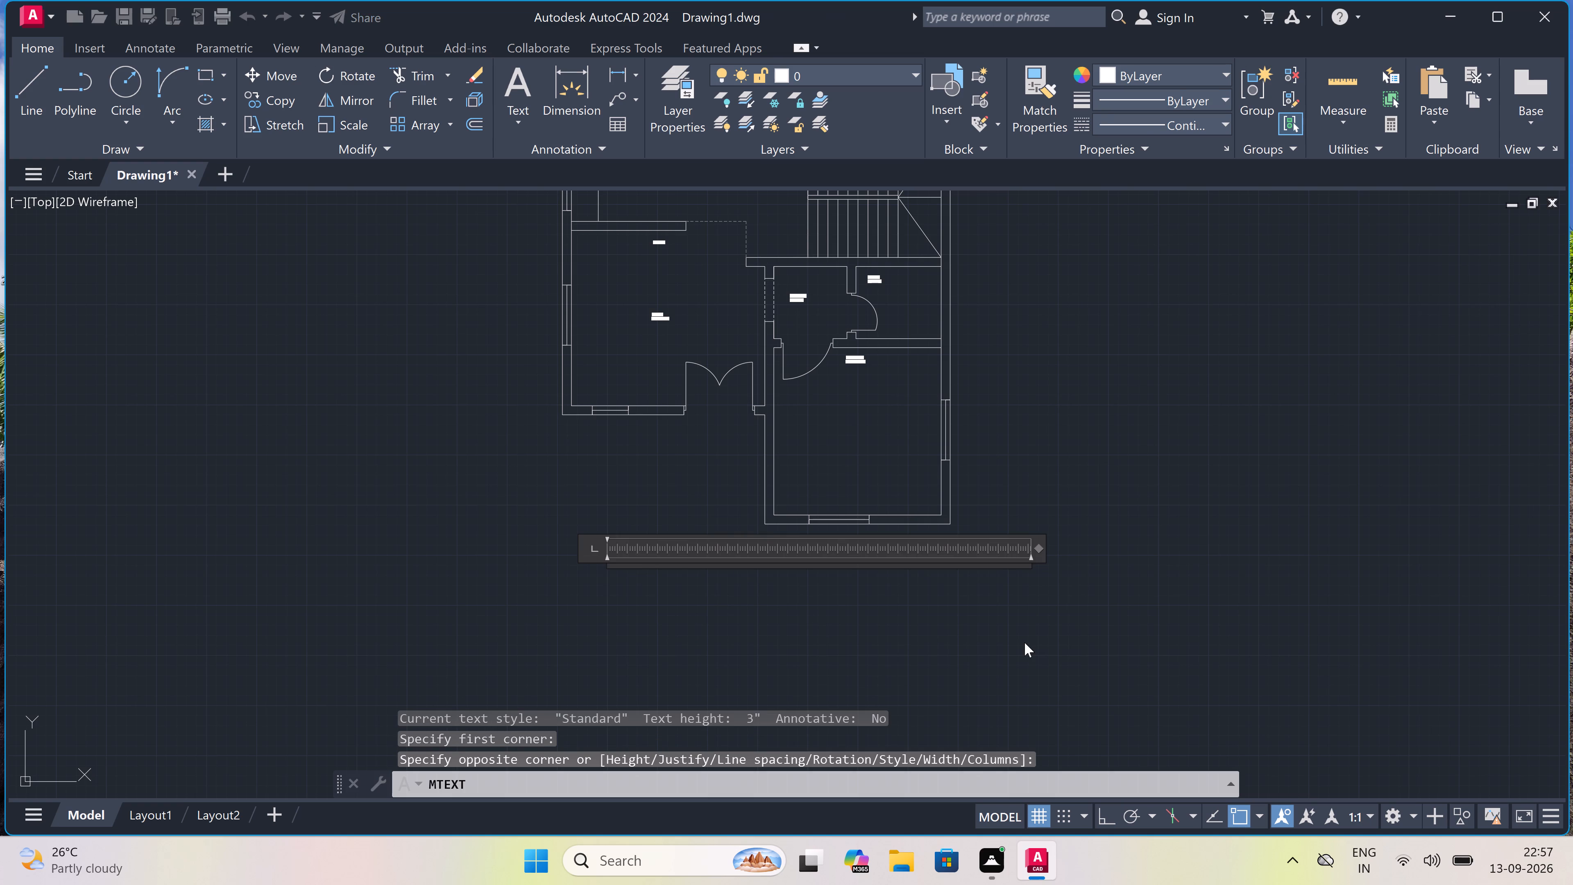
pyautogui.write('GROUND FLOOR PLSN')
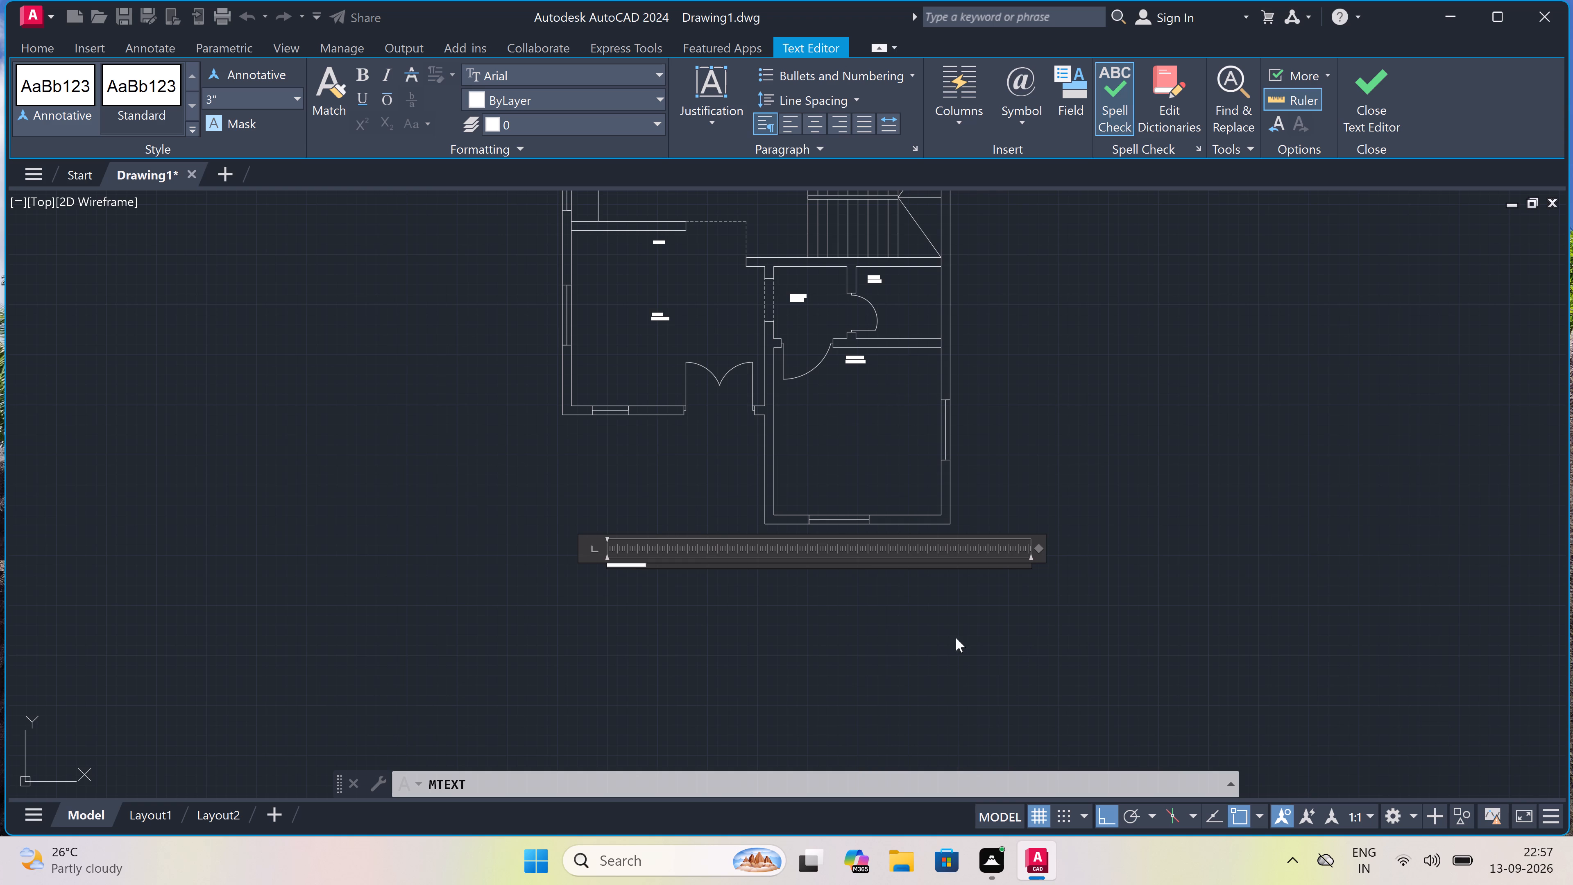
pyautogui.scroll(4, 632, 605)
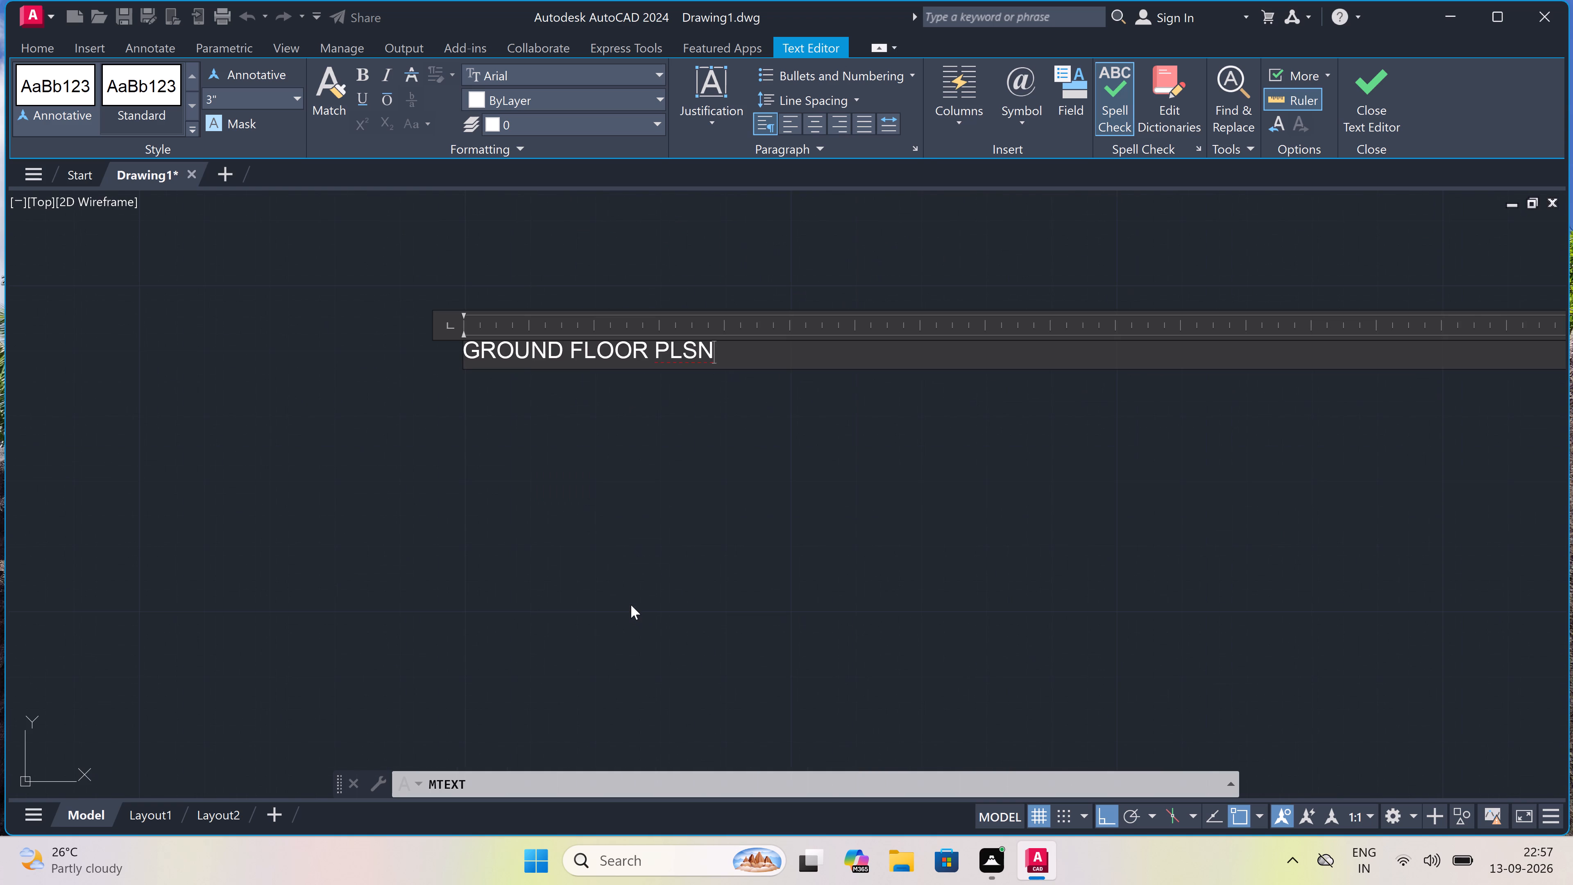
pyautogui.press('BackSpace')
pyautogui.press('BackSpace')
pyautogui.write('AN')
pyautogui.click(675, 575)
# Select all multiline text labels similar to the LIVING label, including the plan title, and set their text height to 7".
pyautogui.scroll(-6, 691, 560)
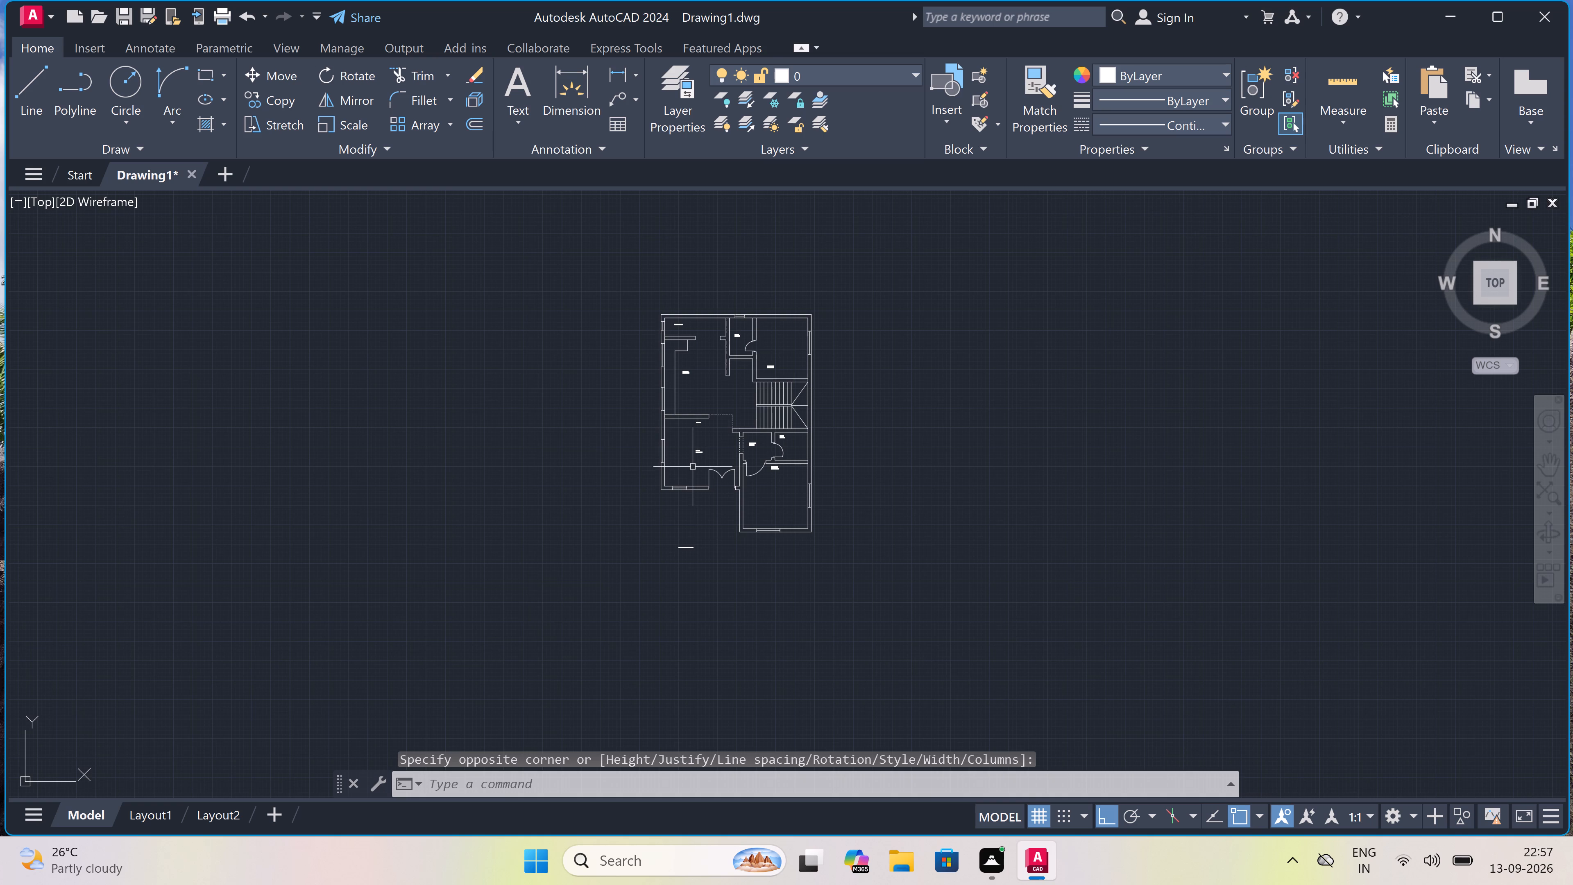
pyautogui.scroll(2, 693, 467)
pyautogui.click(704, 426)
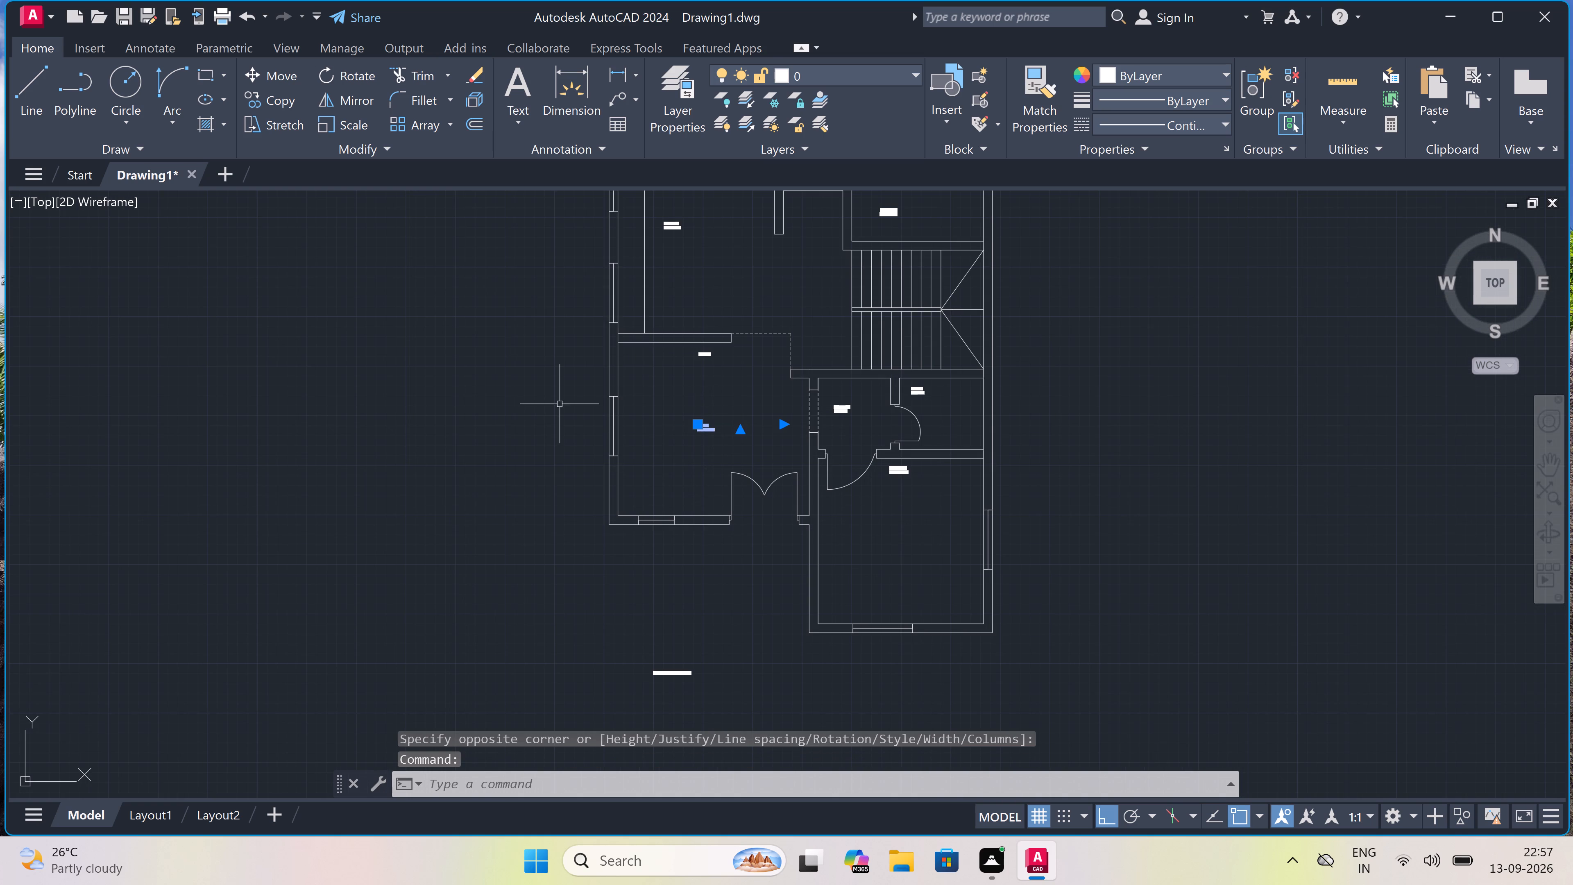
pyautogui.rightClick(503, 329)
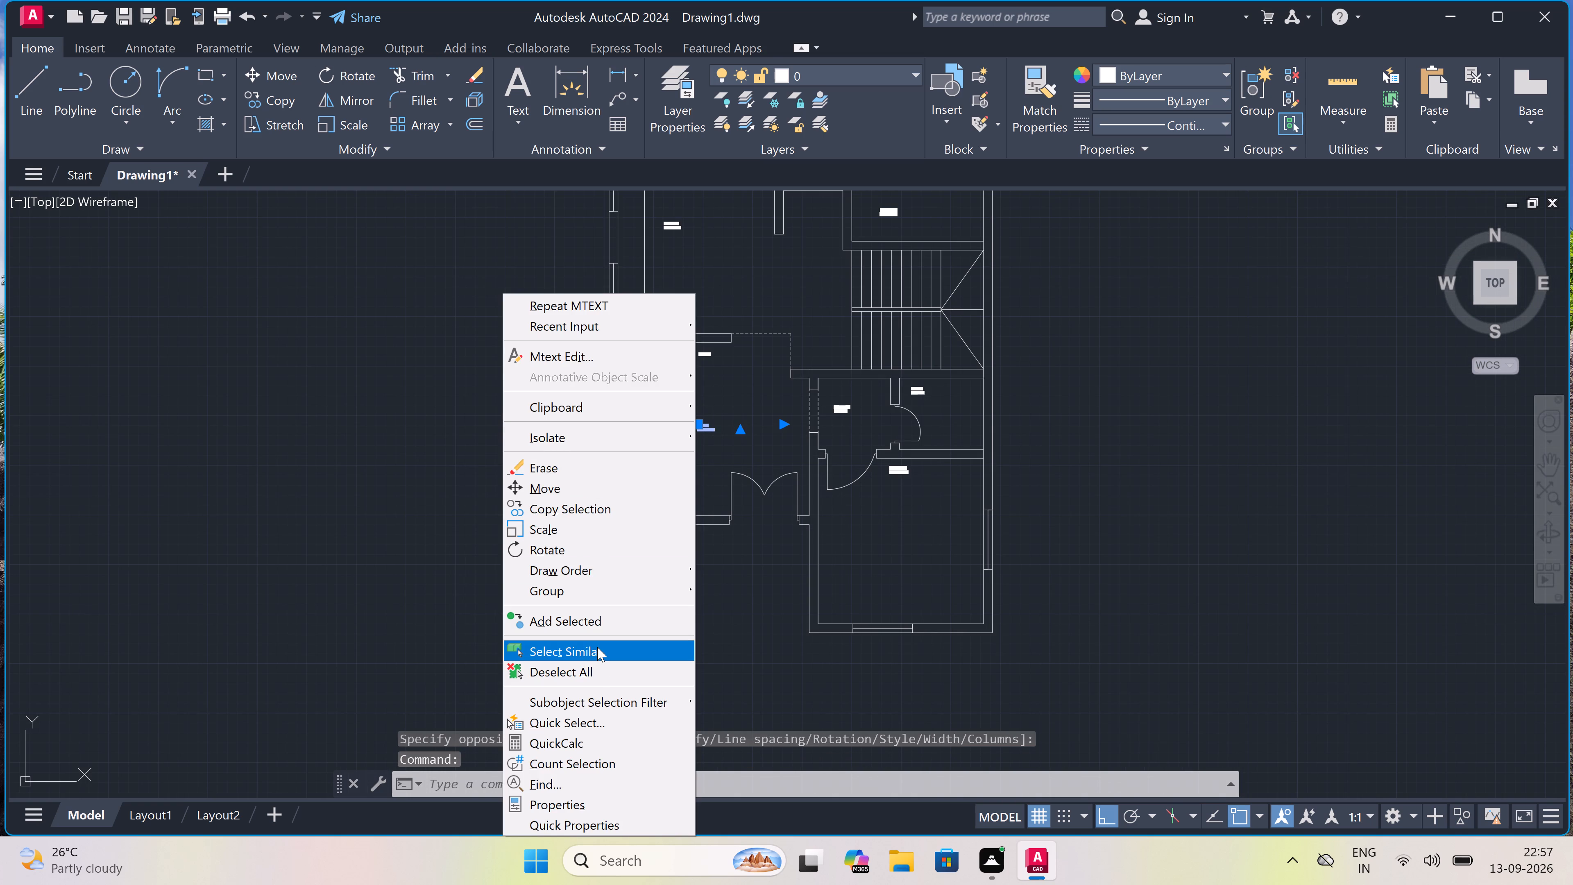
pyautogui.click(596, 647)
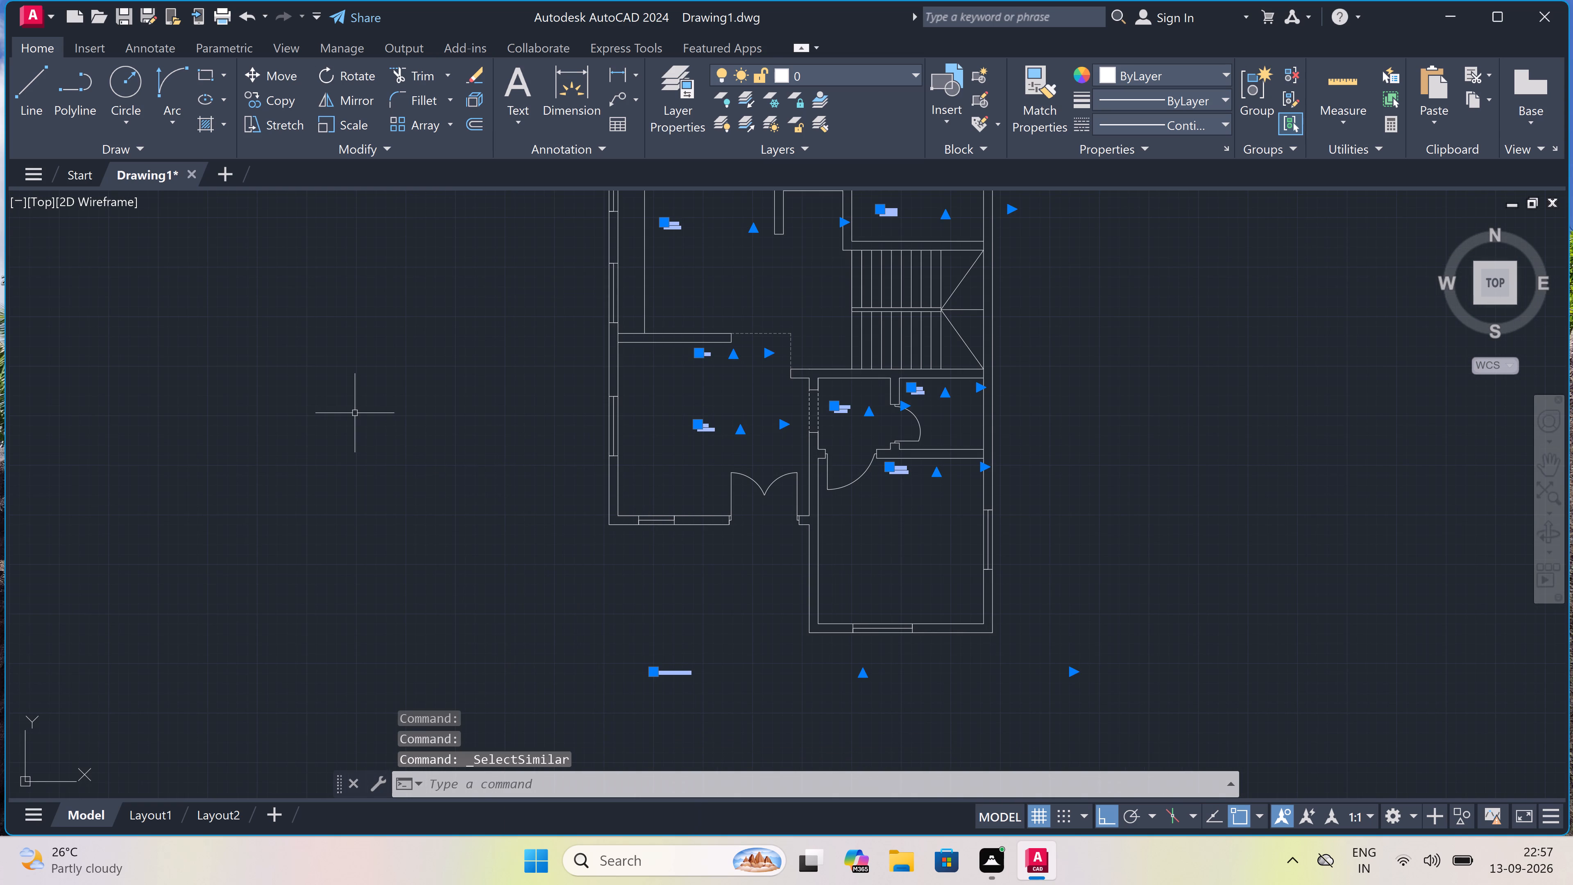
pyautogui.rightClick(351, 298)
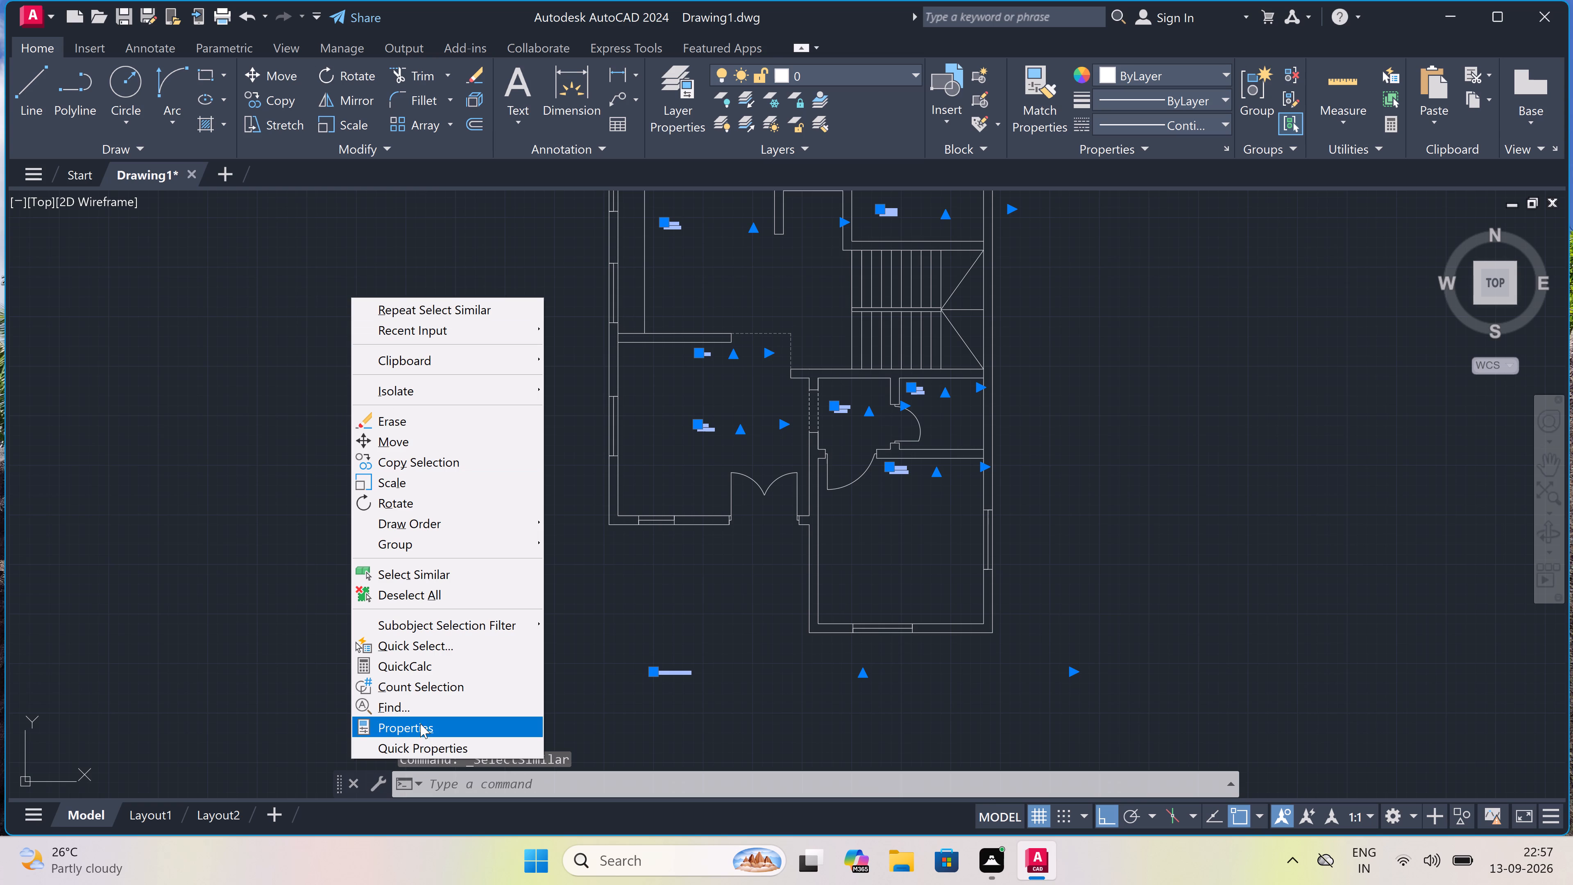
pyautogui.click(420, 720)
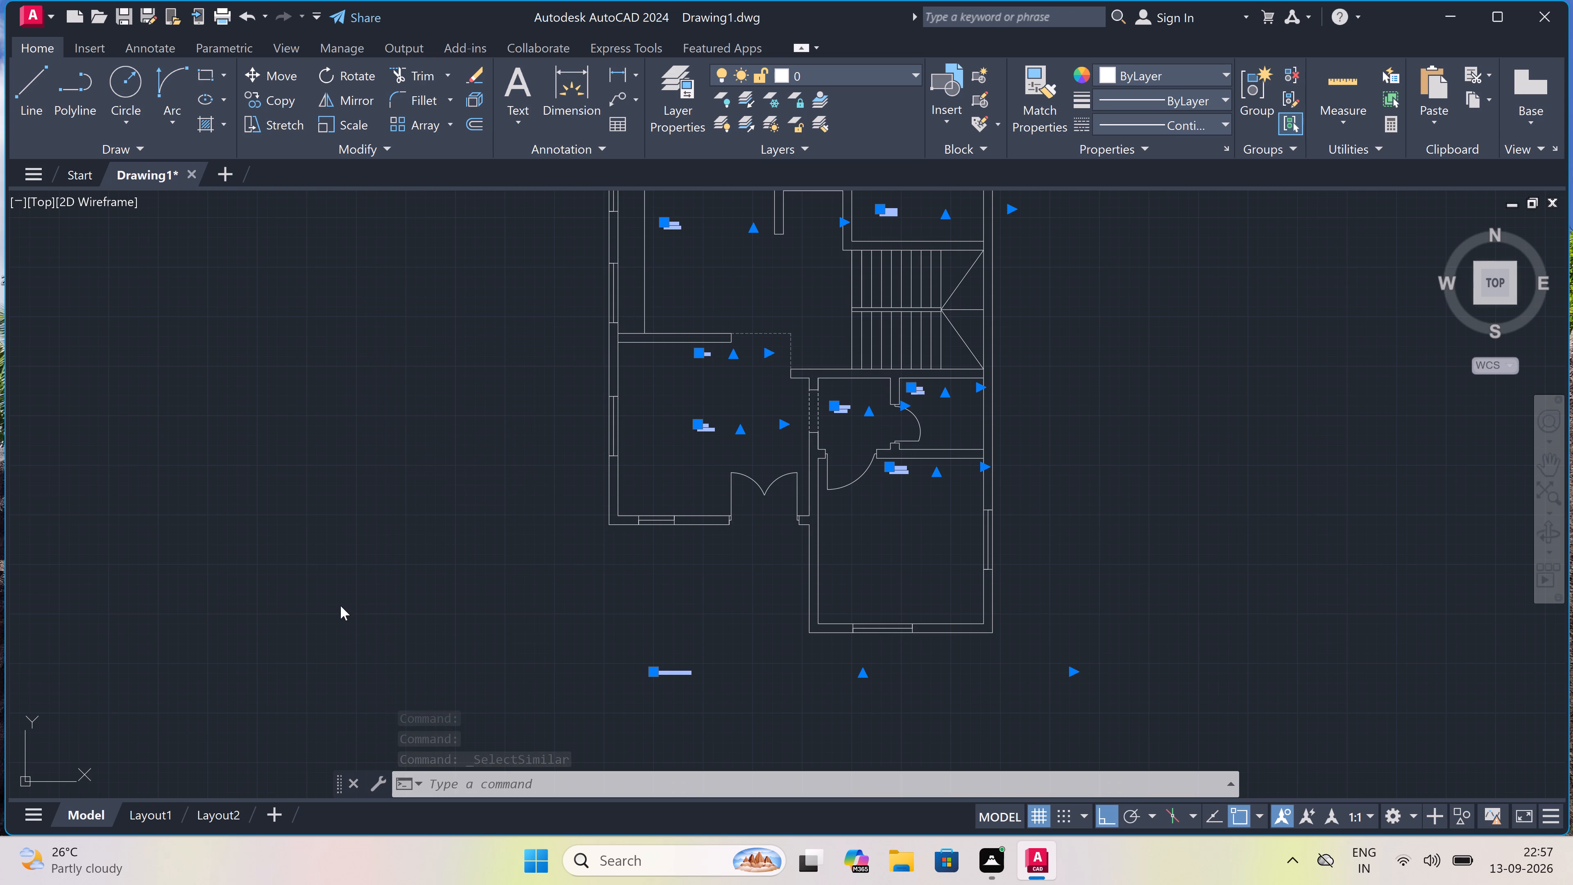
pyautogui.click(179, 464)
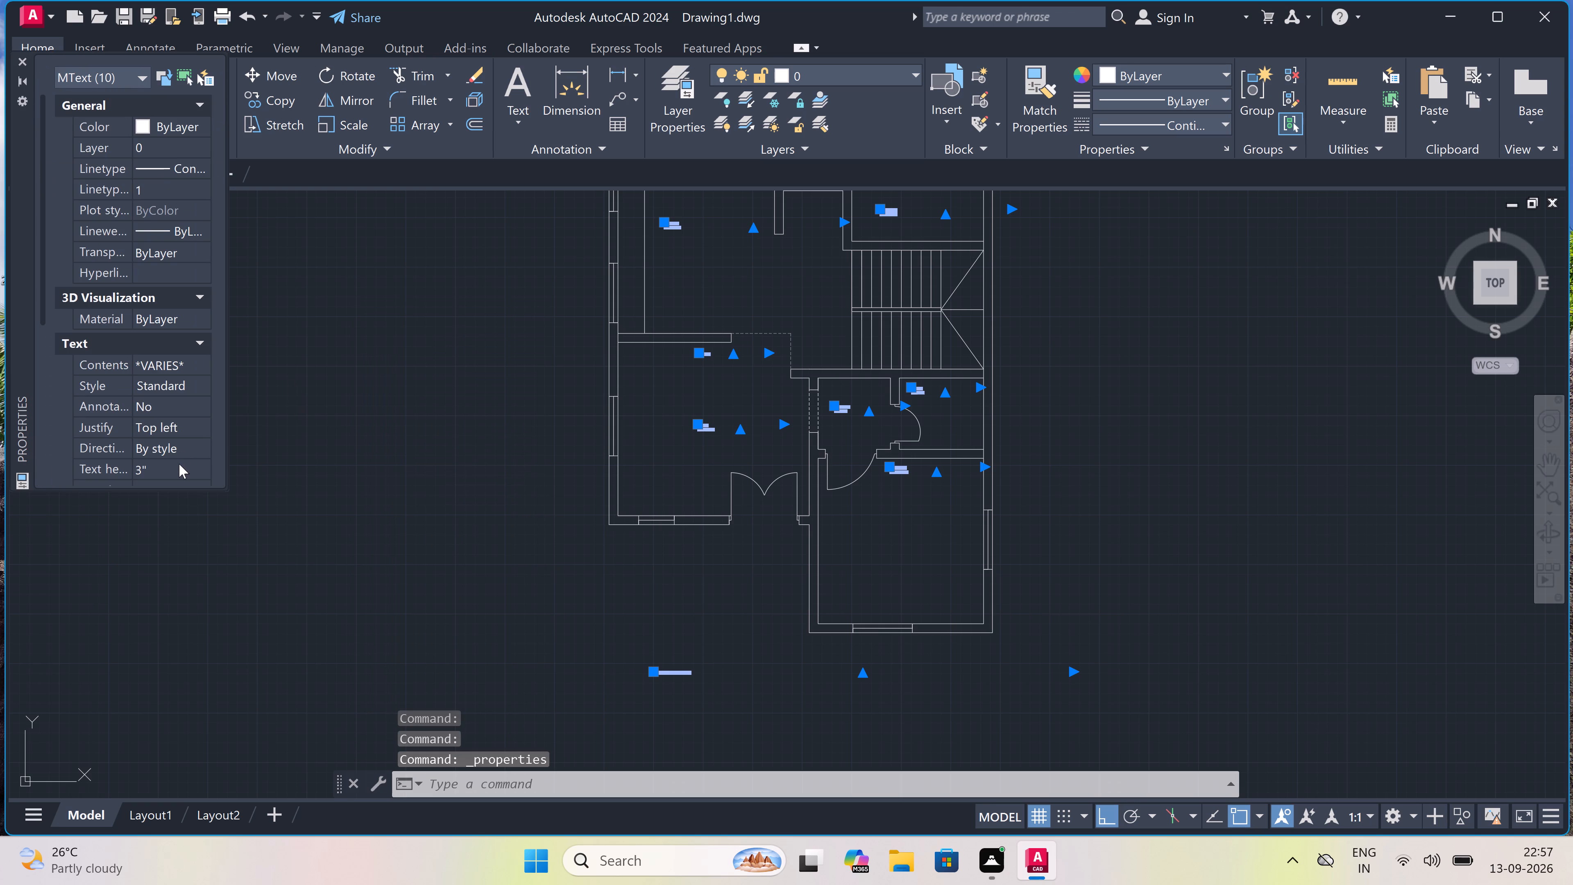
pyautogui.press('BackSpace')
pyautogui.write('7"')
pyautogui.click(539, 368)
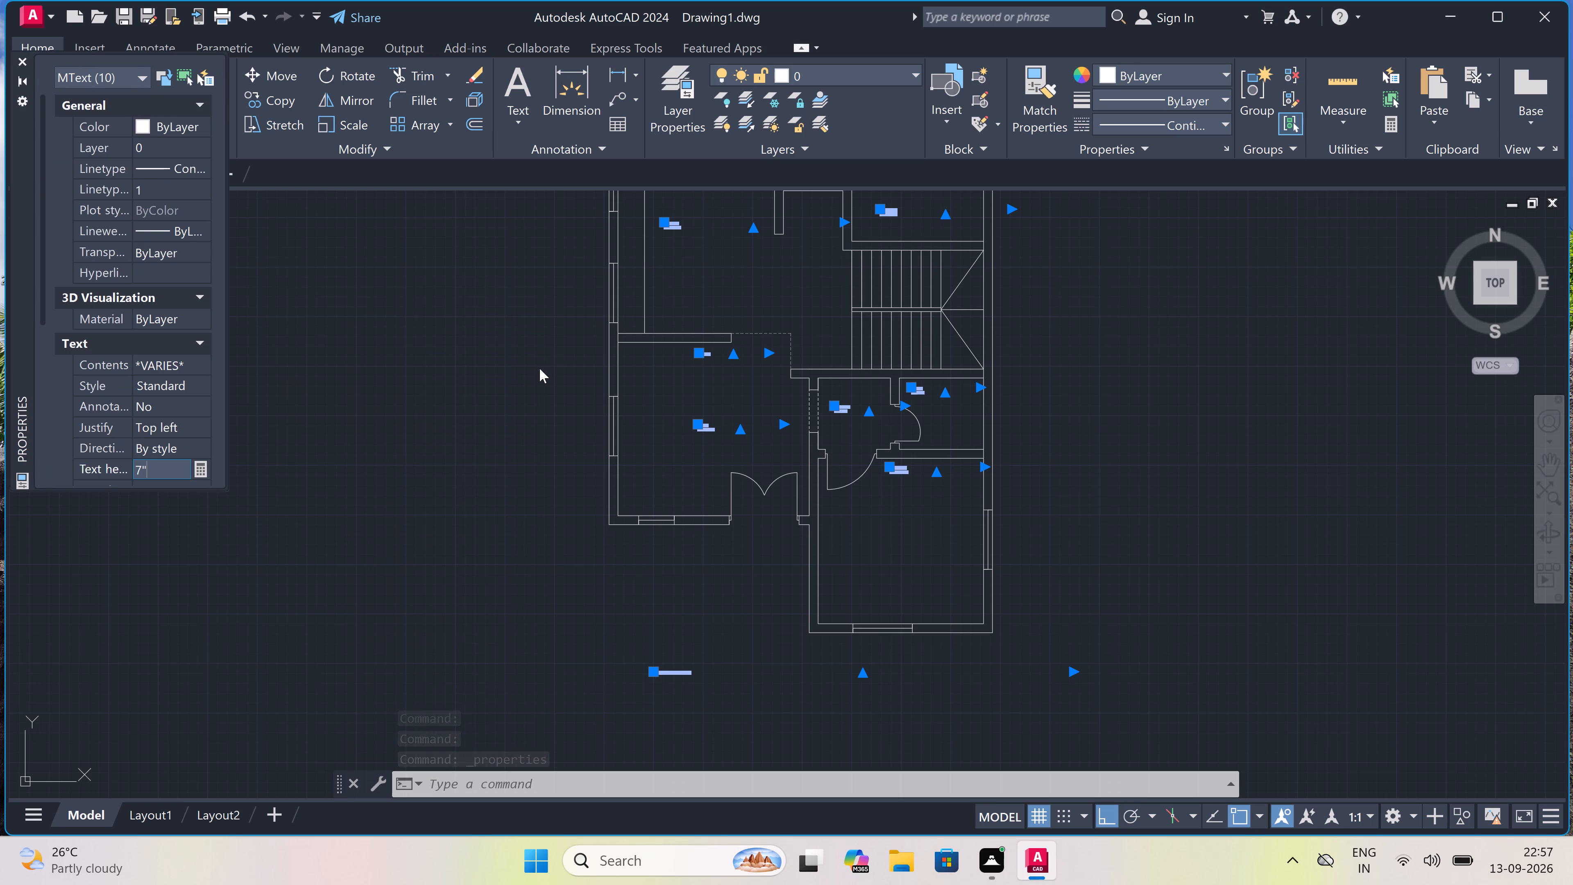
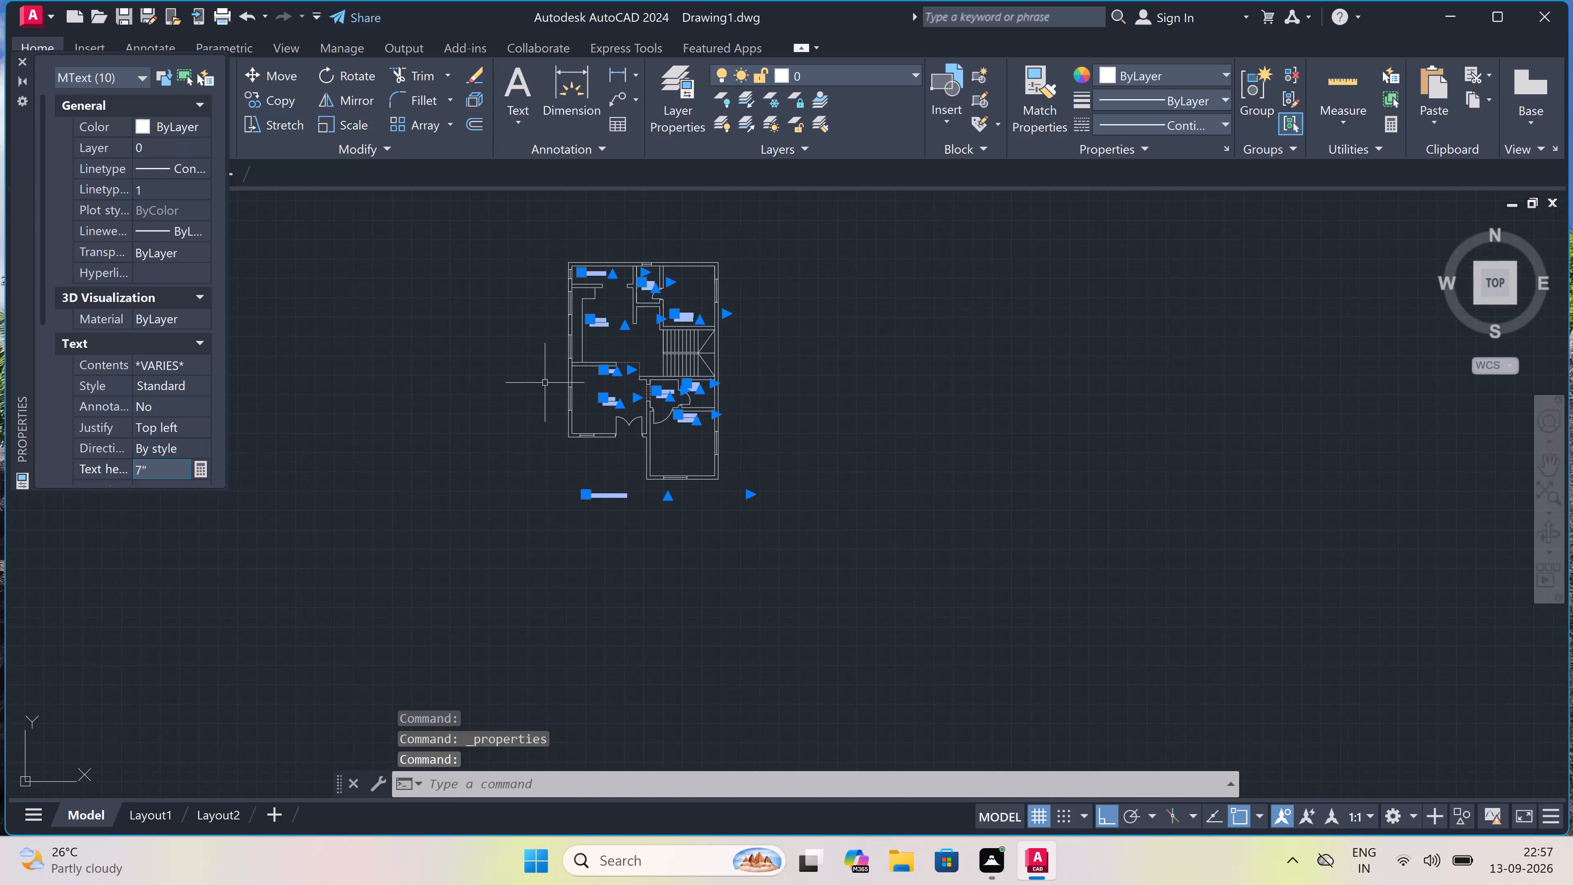
# Set the text height of the GROUND FLOOR PLAN title to 1'.
pyautogui.press('Escape')
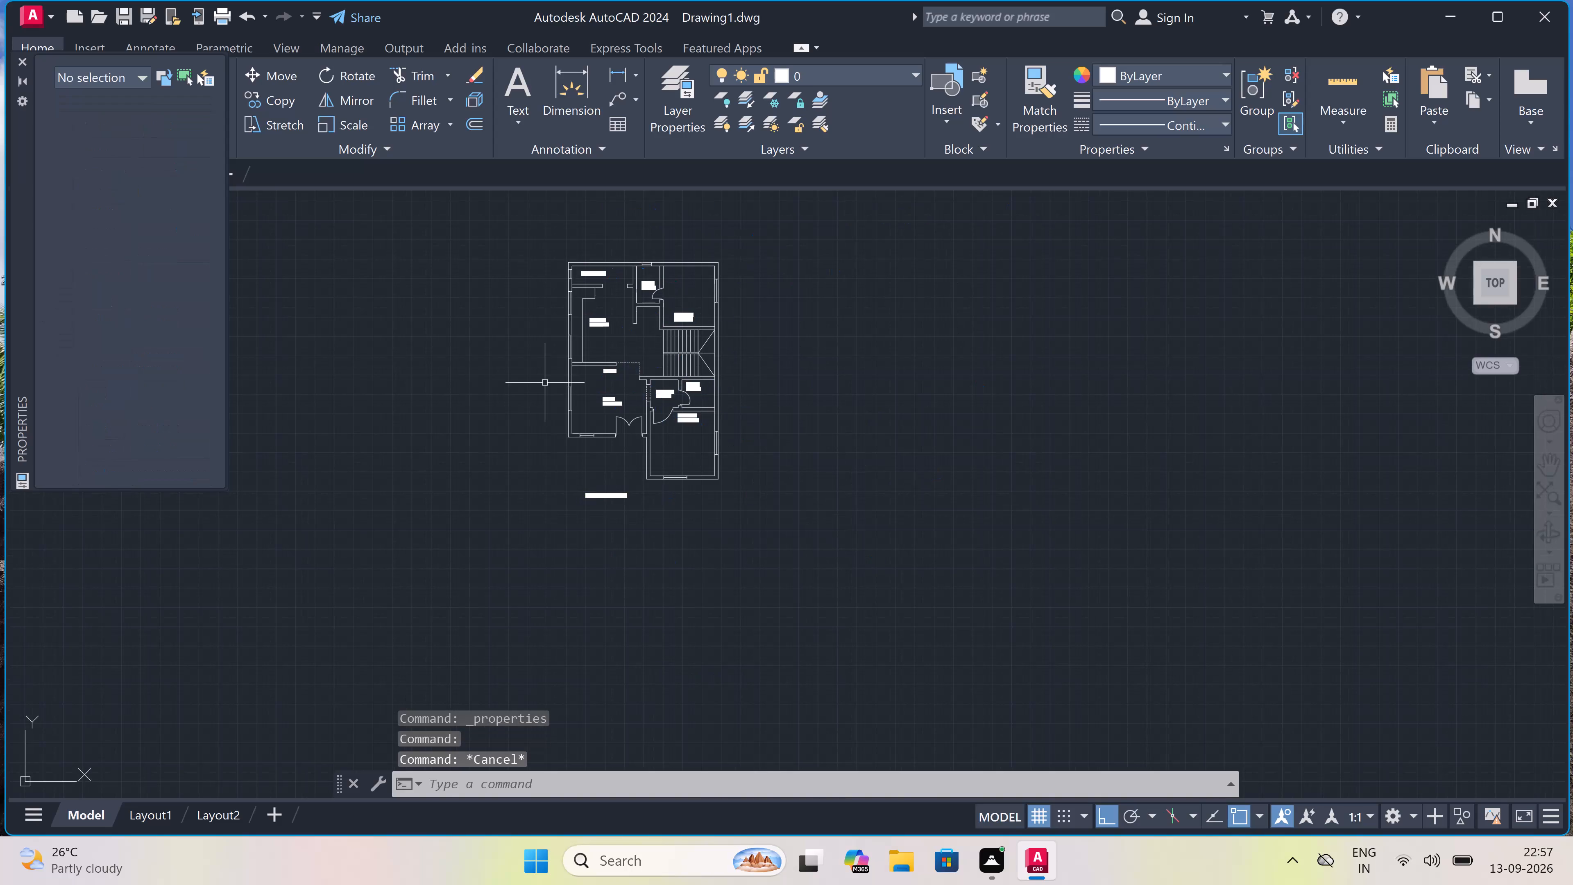
pyautogui.scroll(2, 617, 466)
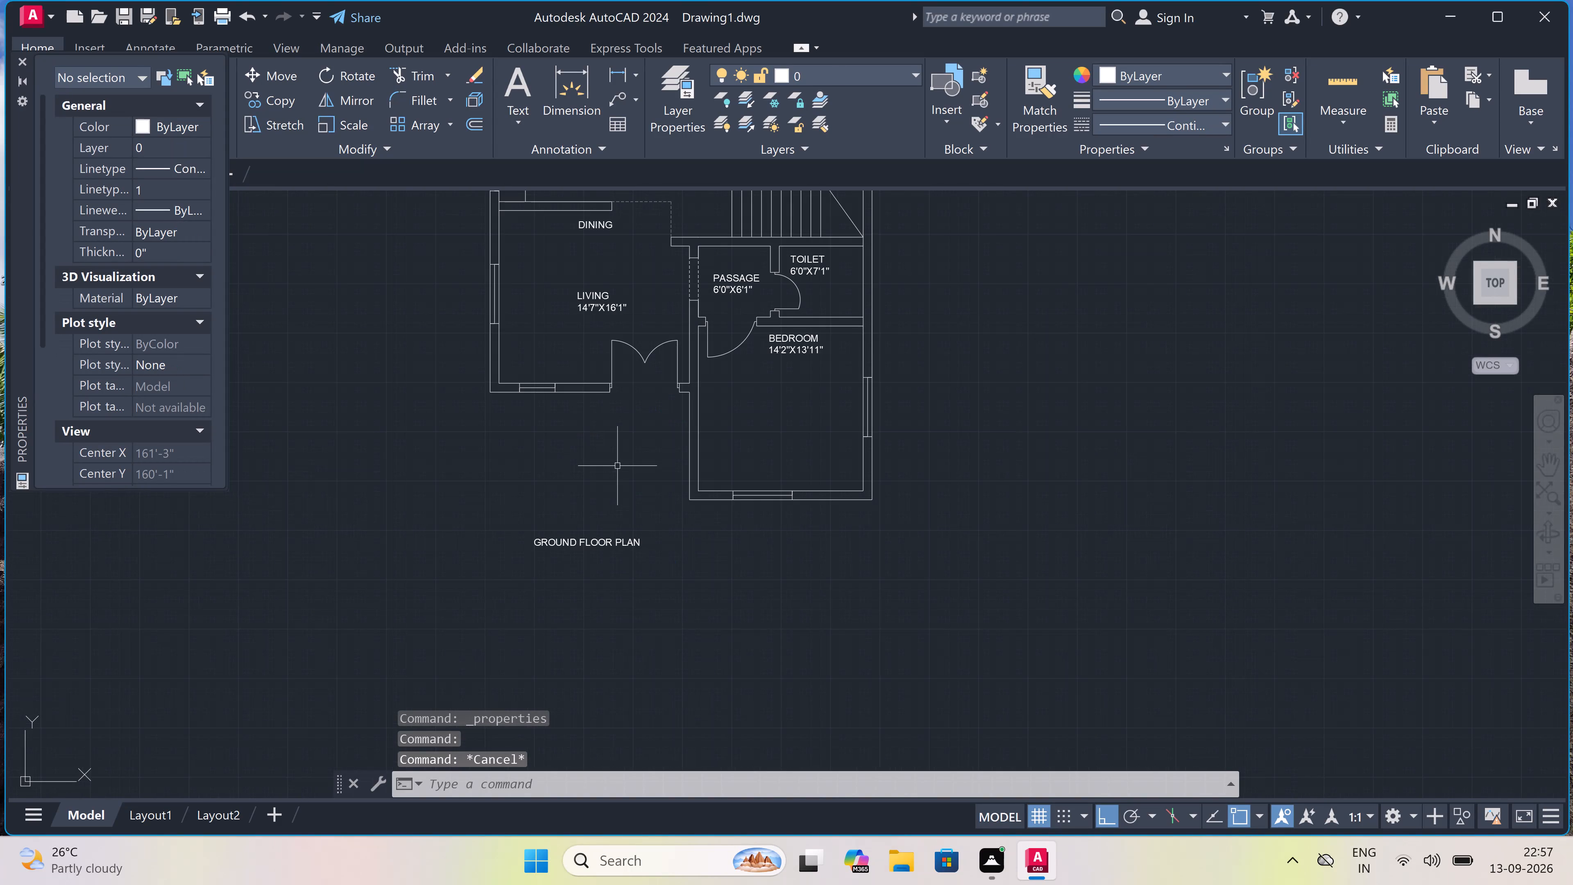
pyautogui.moveTo(660, 507); pyautogui.dragTo(654, 518)
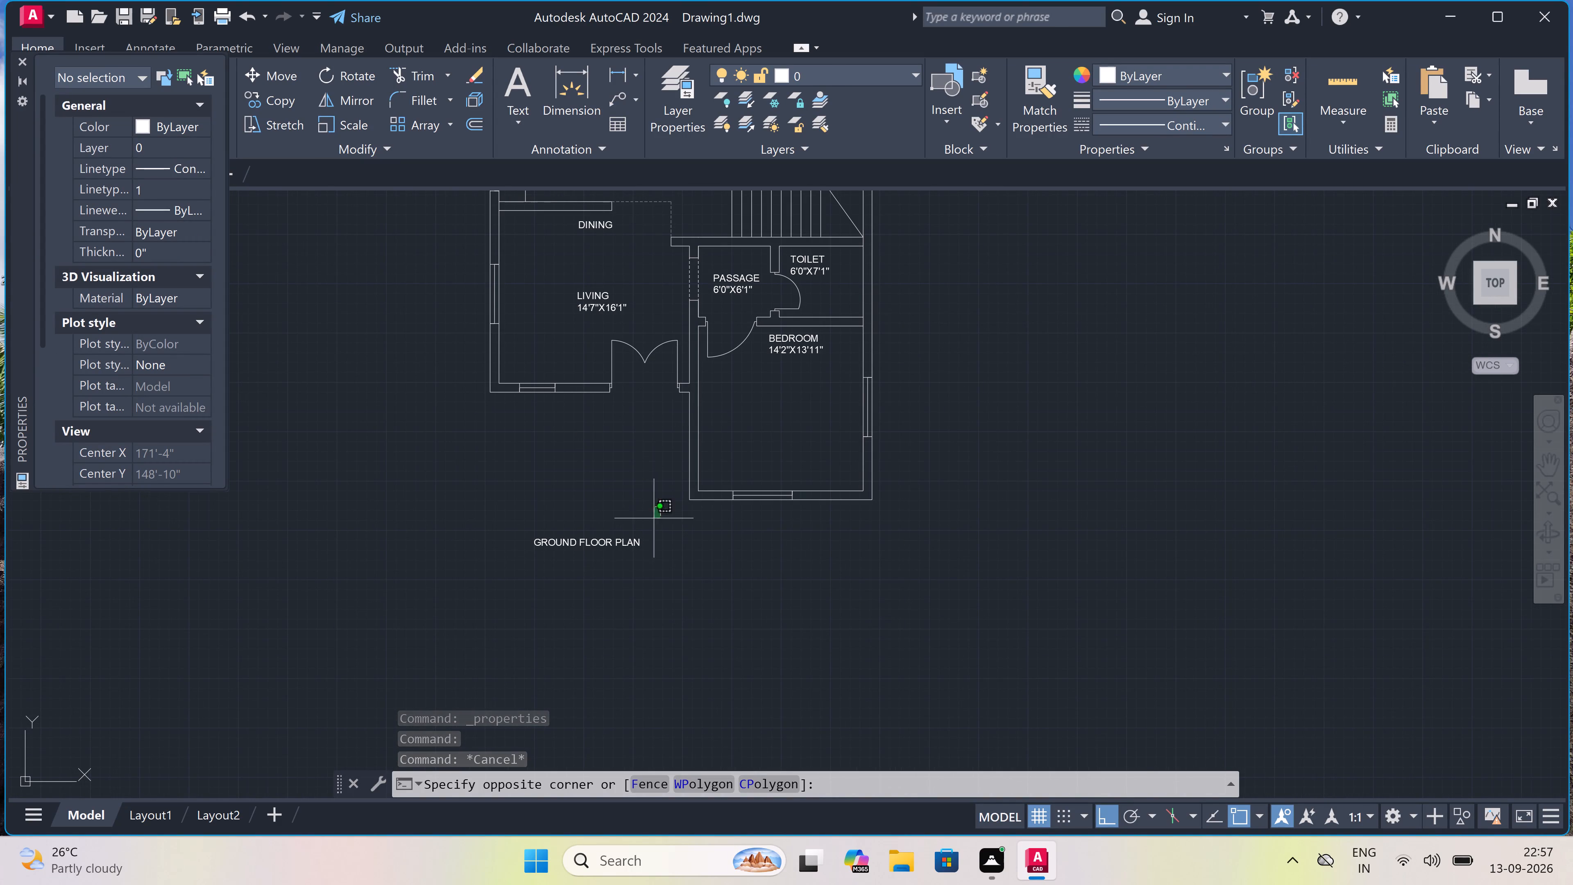
pyautogui.click(492, 568)
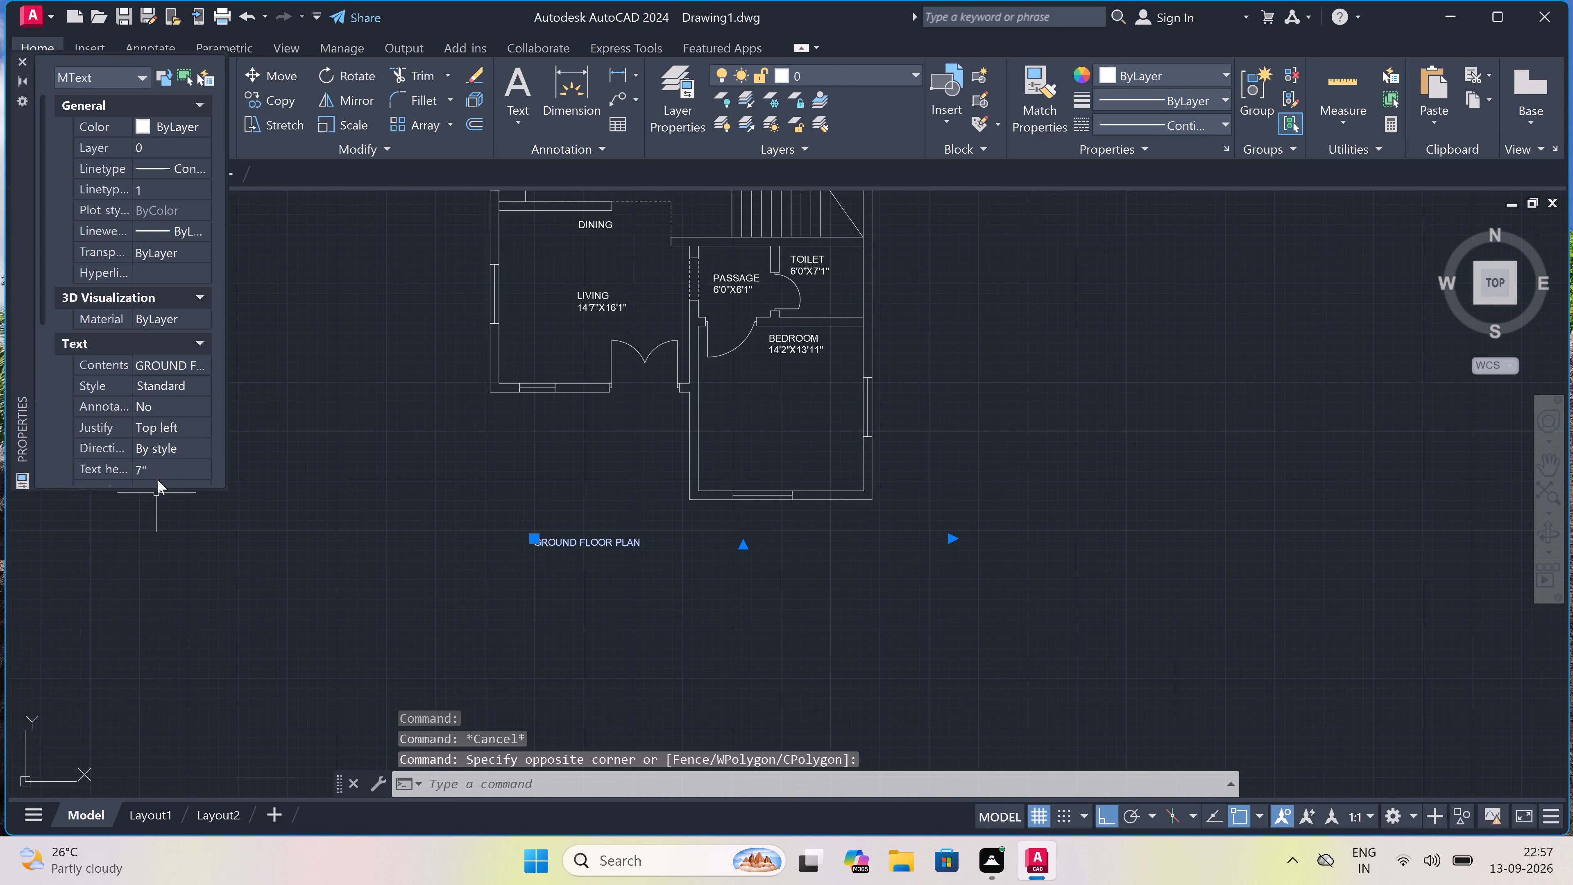
pyautogui.click(169, 467)
pyautogui.press('BackSpace')
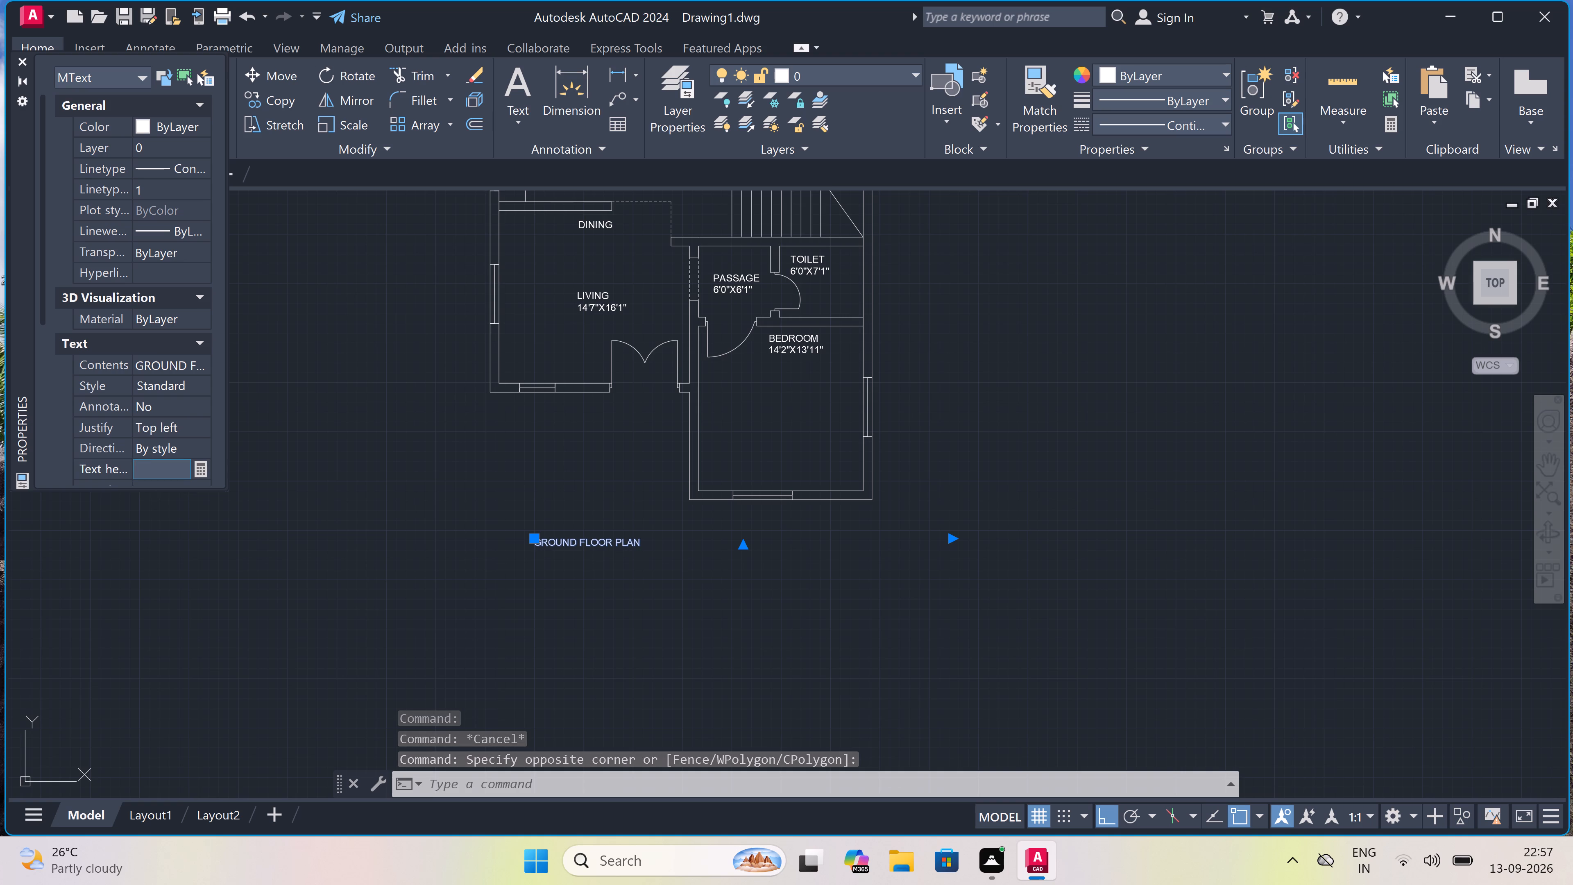
pyautogui.write("1'")
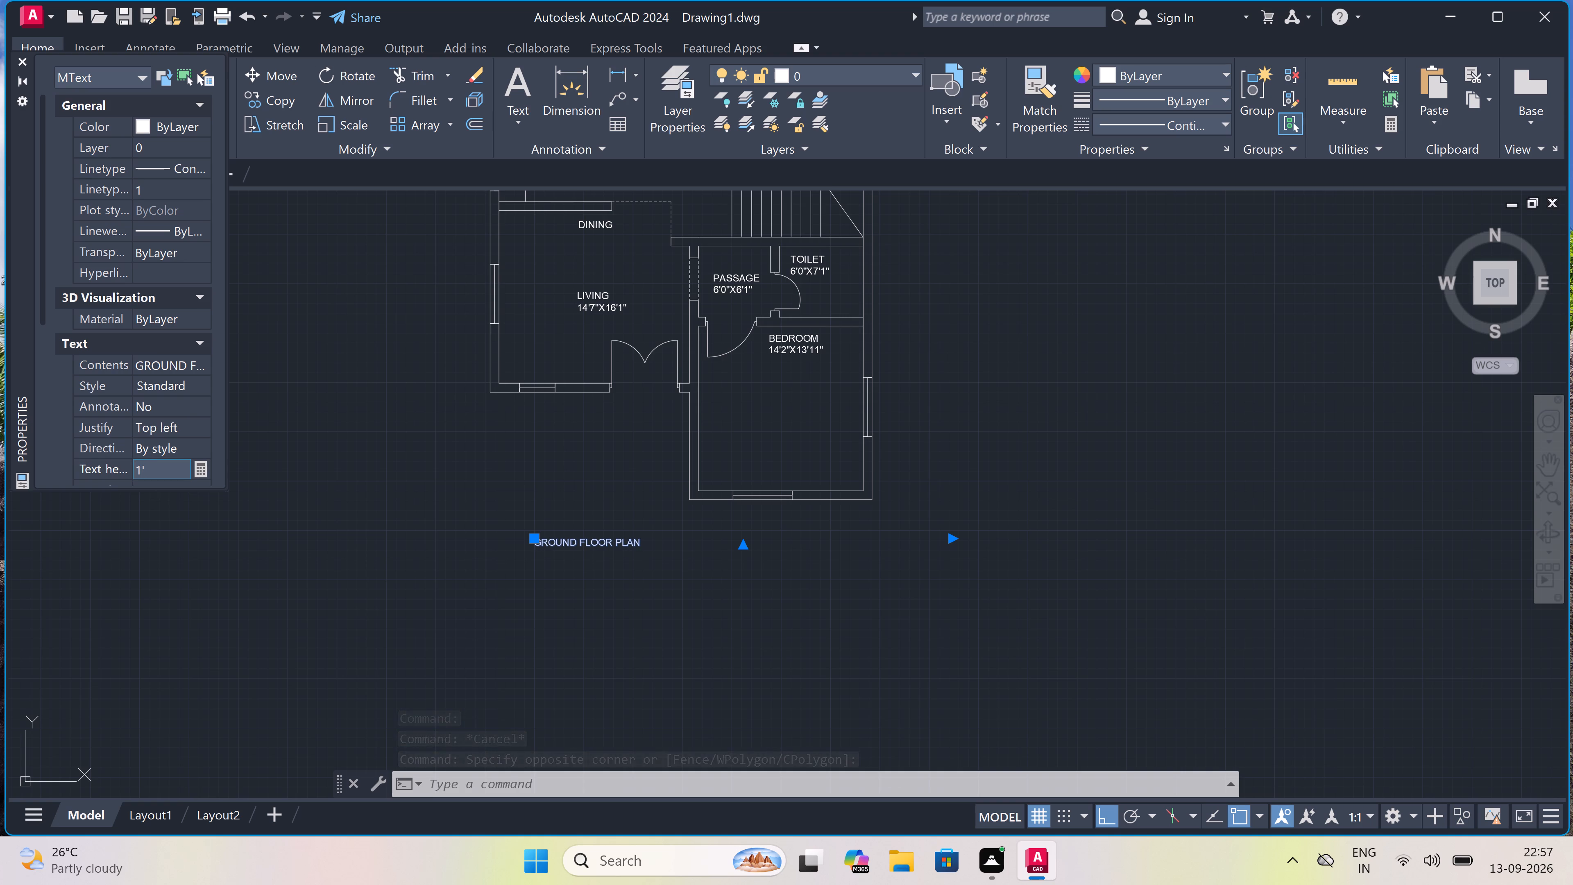
pyautogui.click(329, 482)
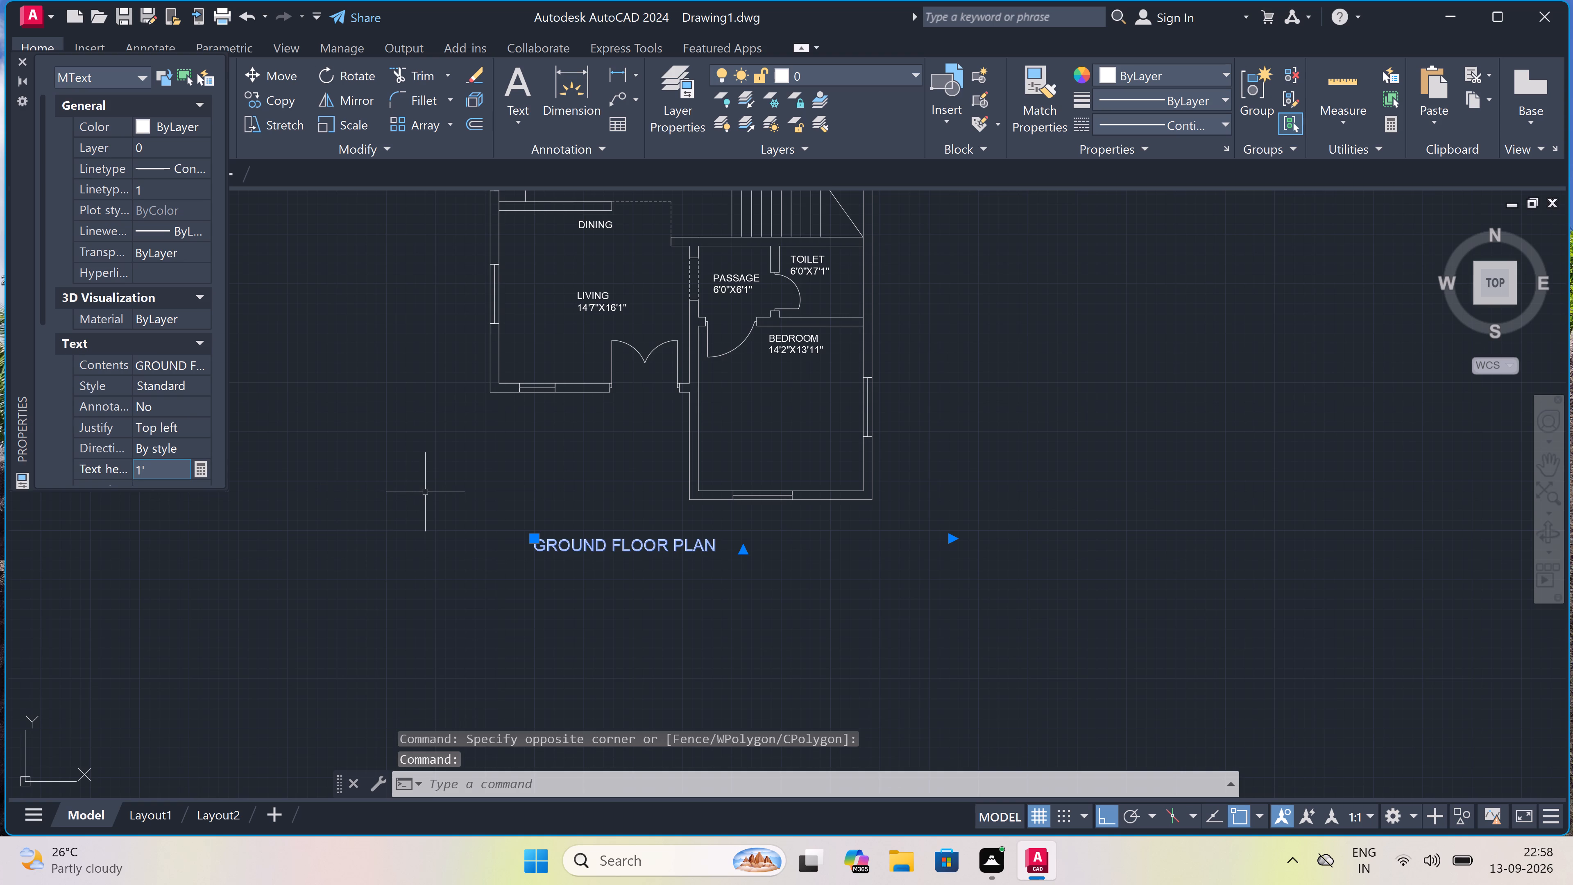
pyautogui.press('Escape')
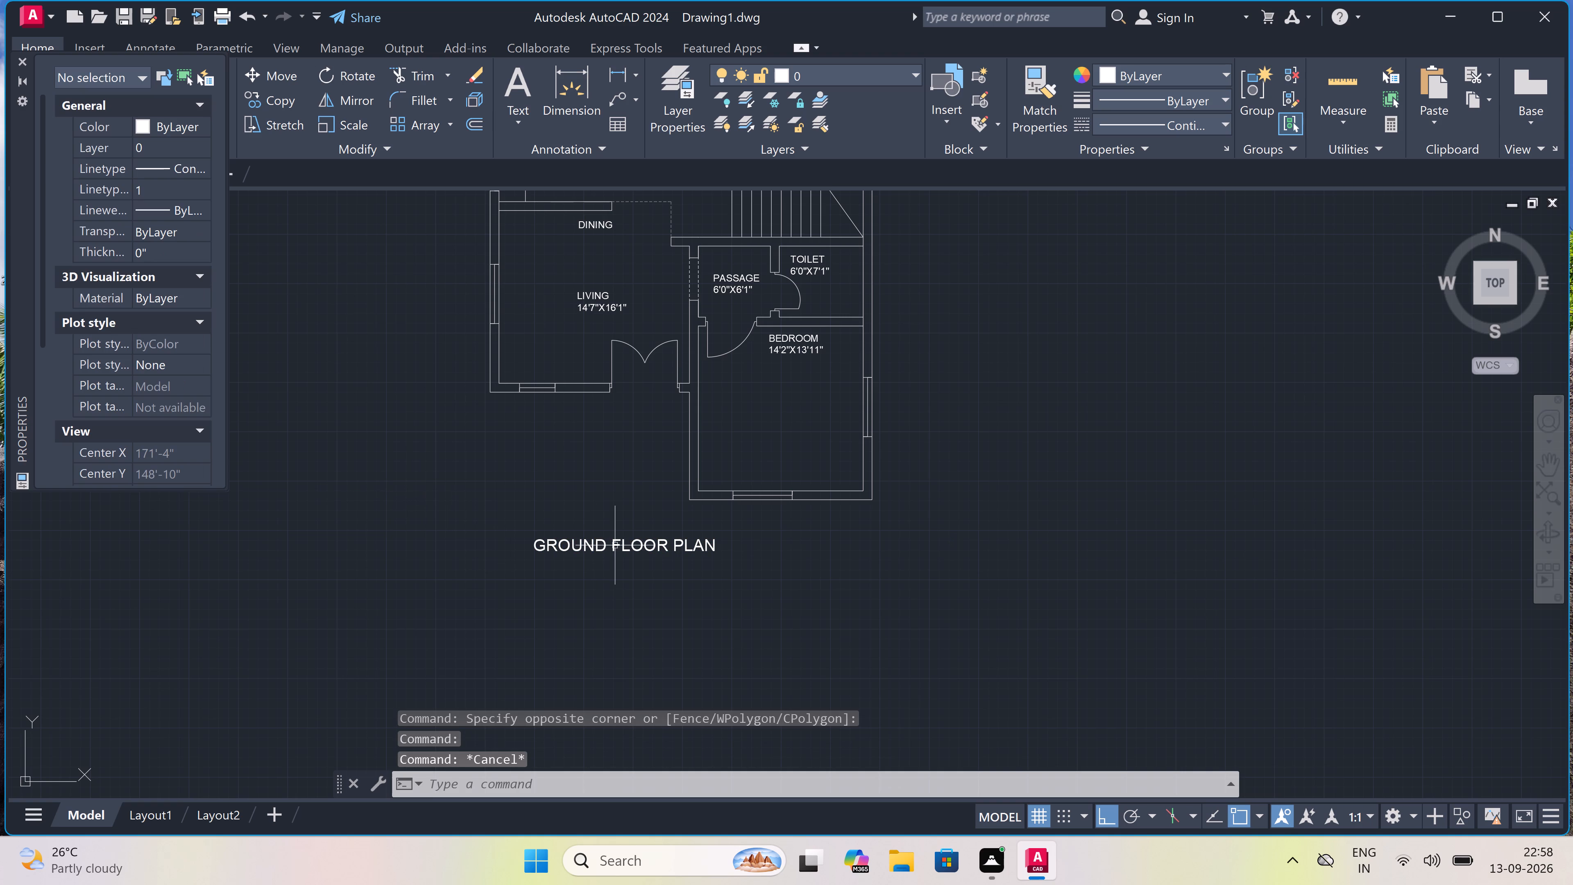
# Move the GROUND FLOOR PLAN title east with Ortho off, placing it just beneath the large southeast bedroom.
pyautogui.click(623, 547)
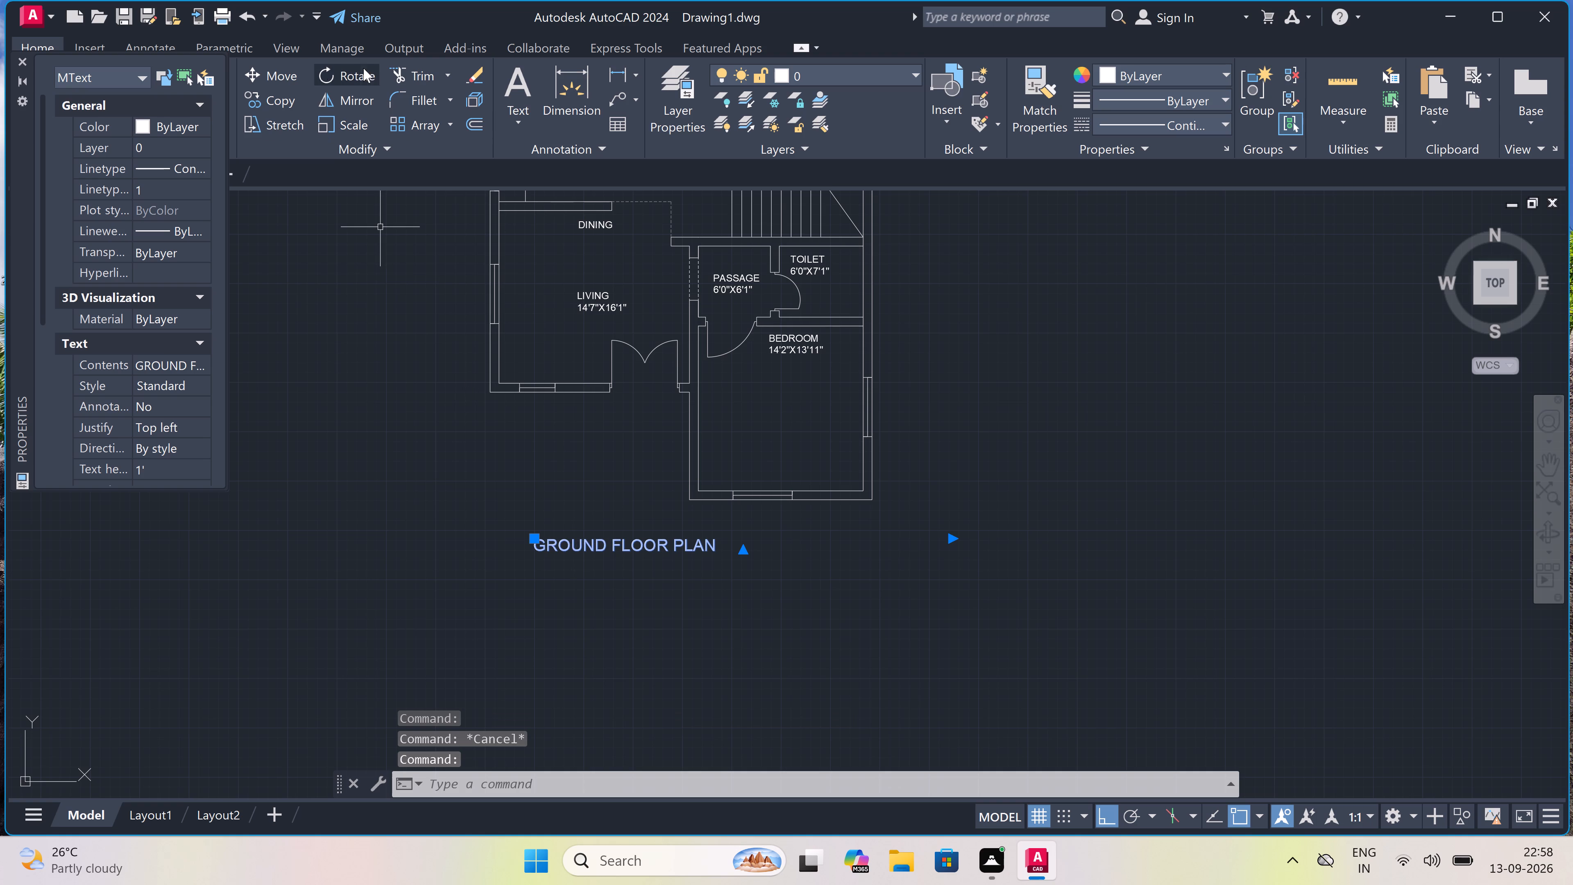
pyautogui.click(254, 70)
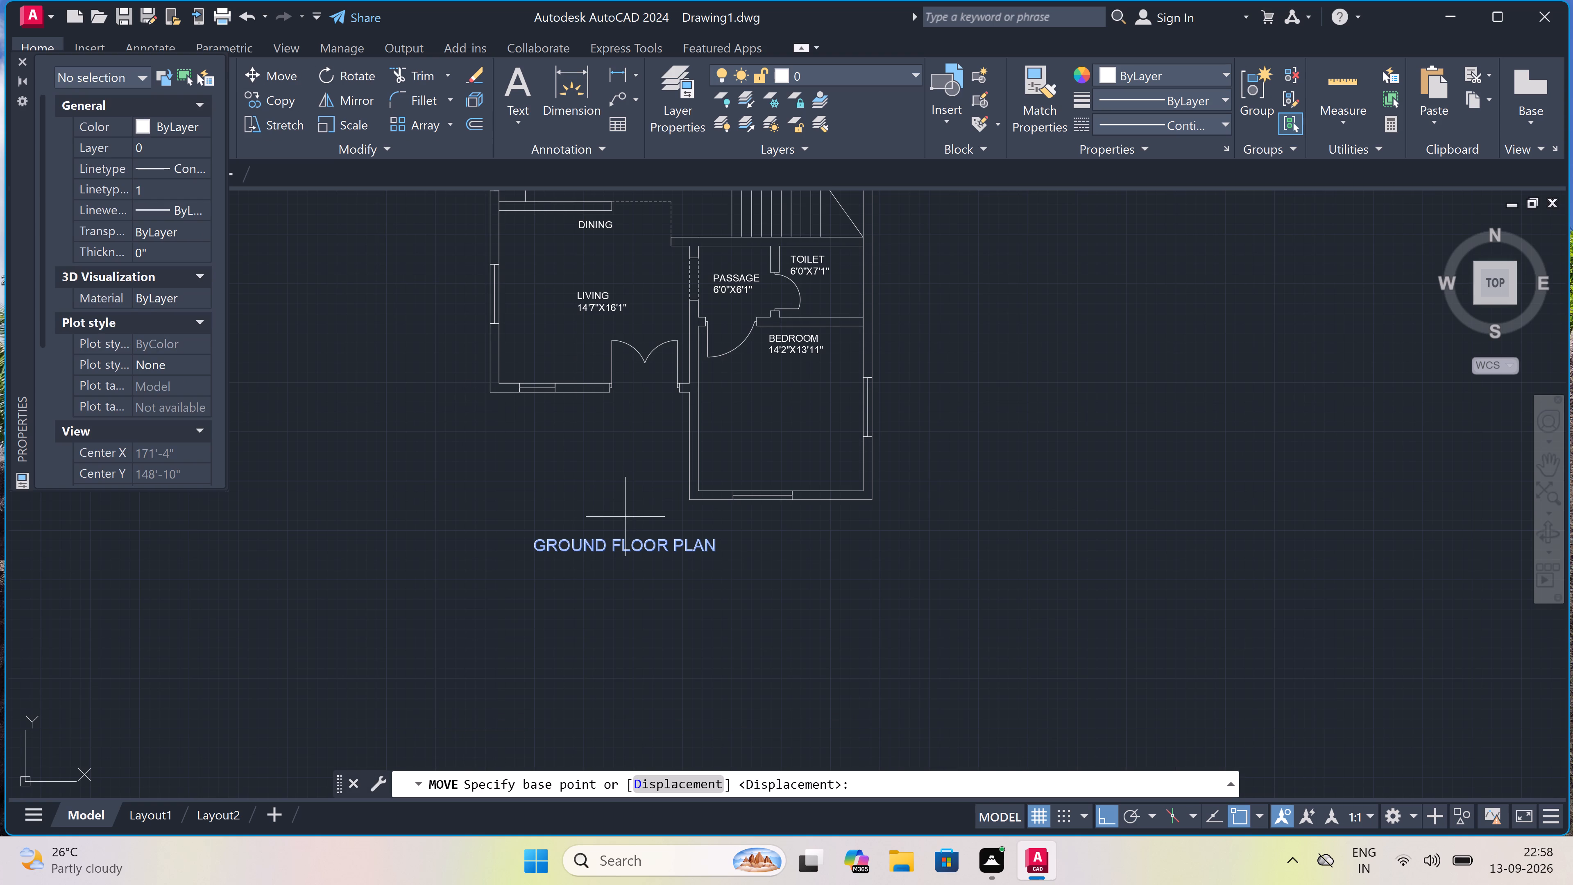
pyautogui.moveTo(598, 551); pyautogui.dragTo(620, 551)
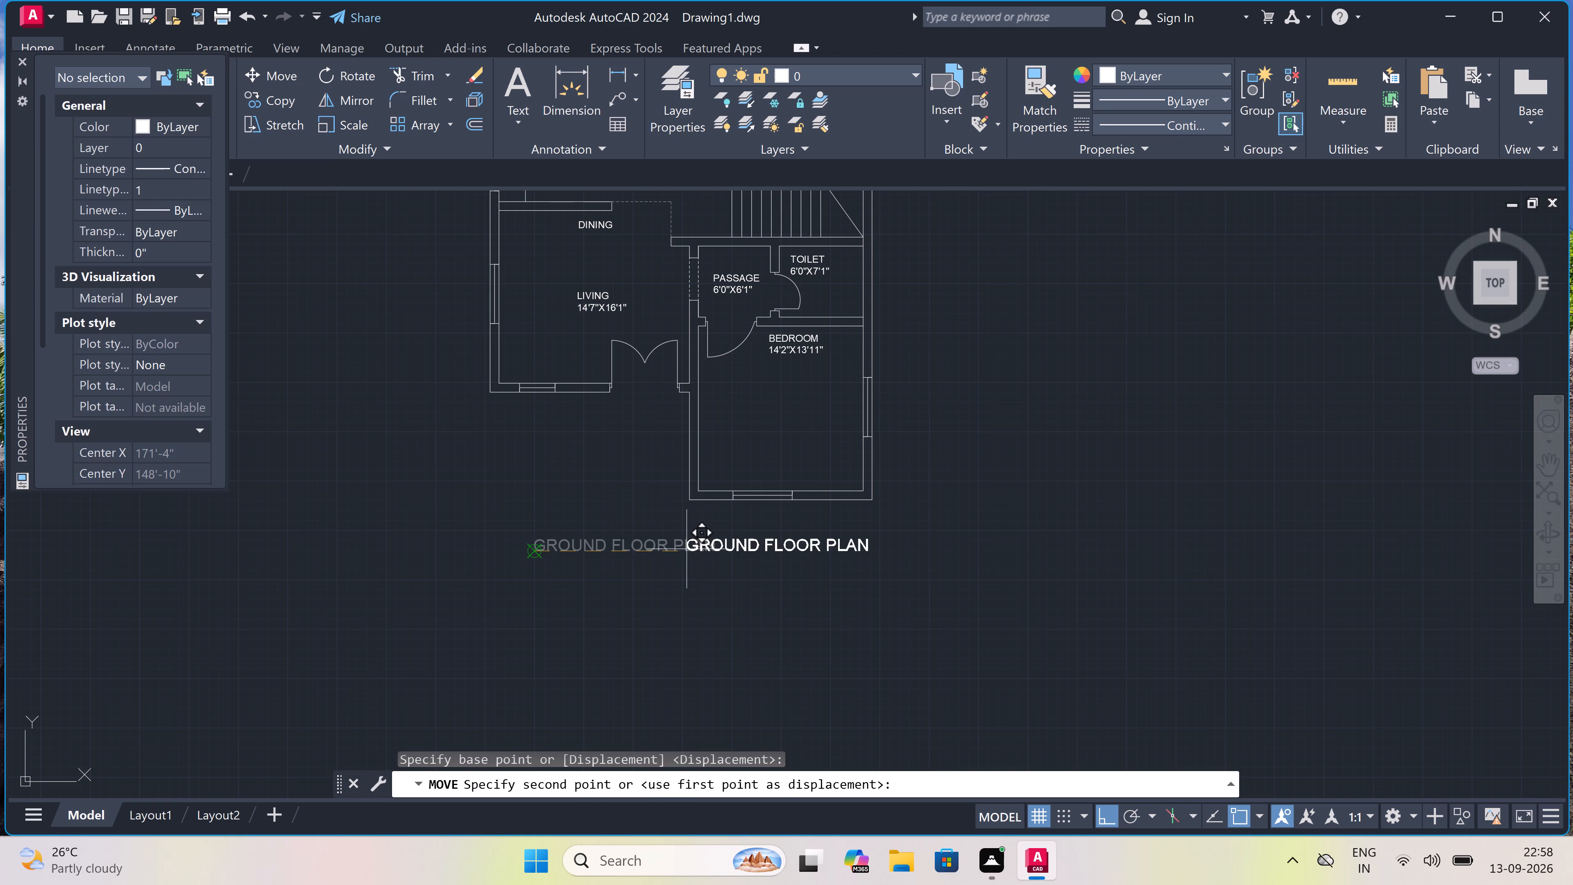
pyautogui.scroll(3, 683, 546)
pyautogui.scroll(-1, 529, 512)
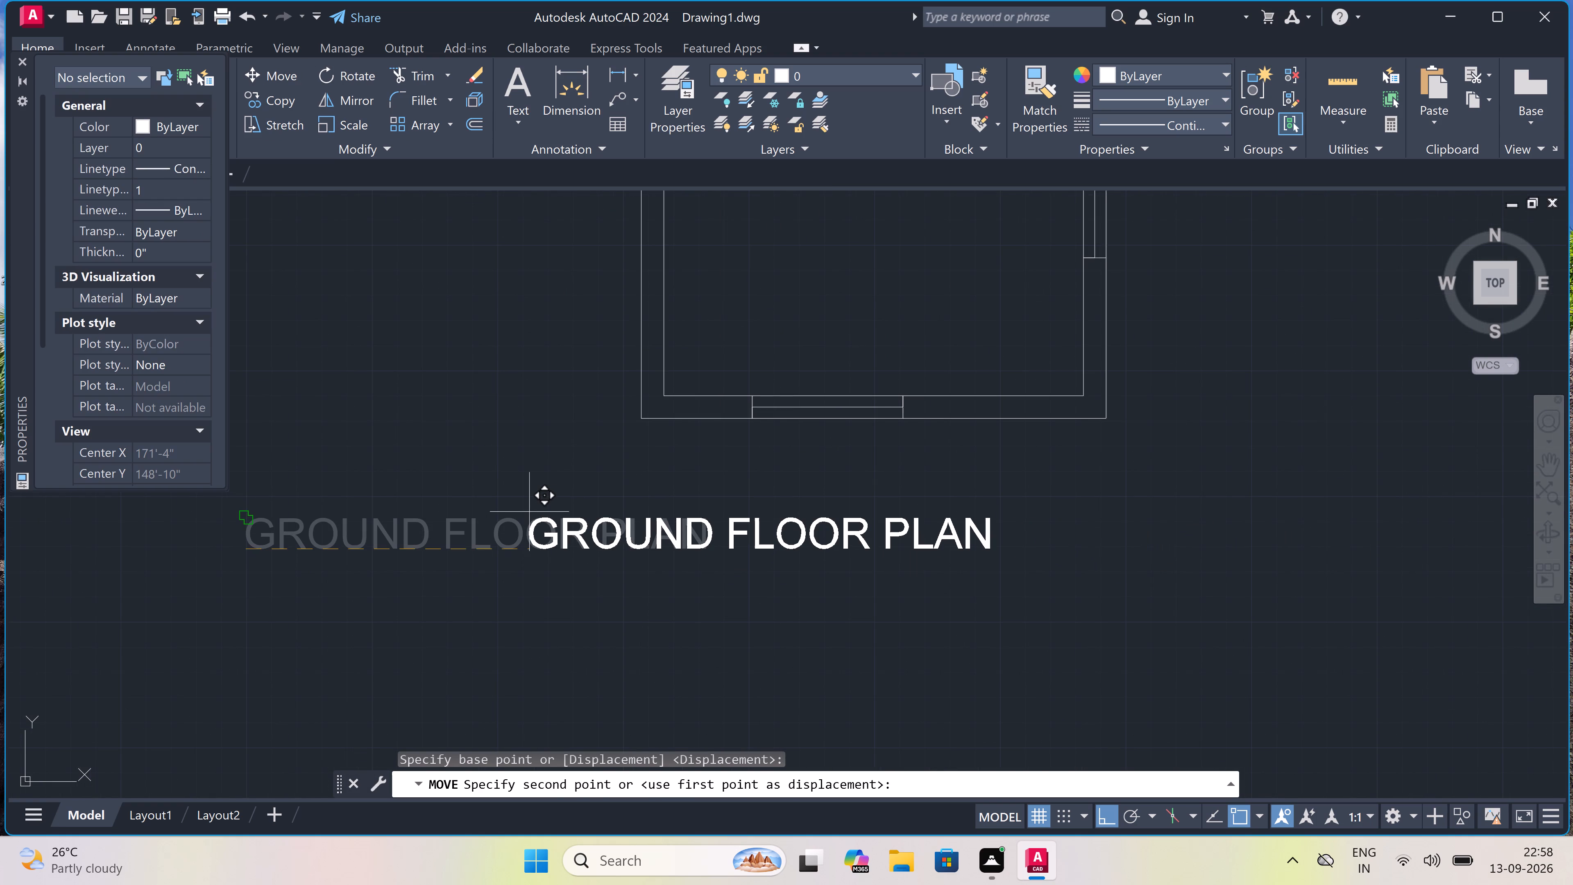
pyautogui.press('F8')
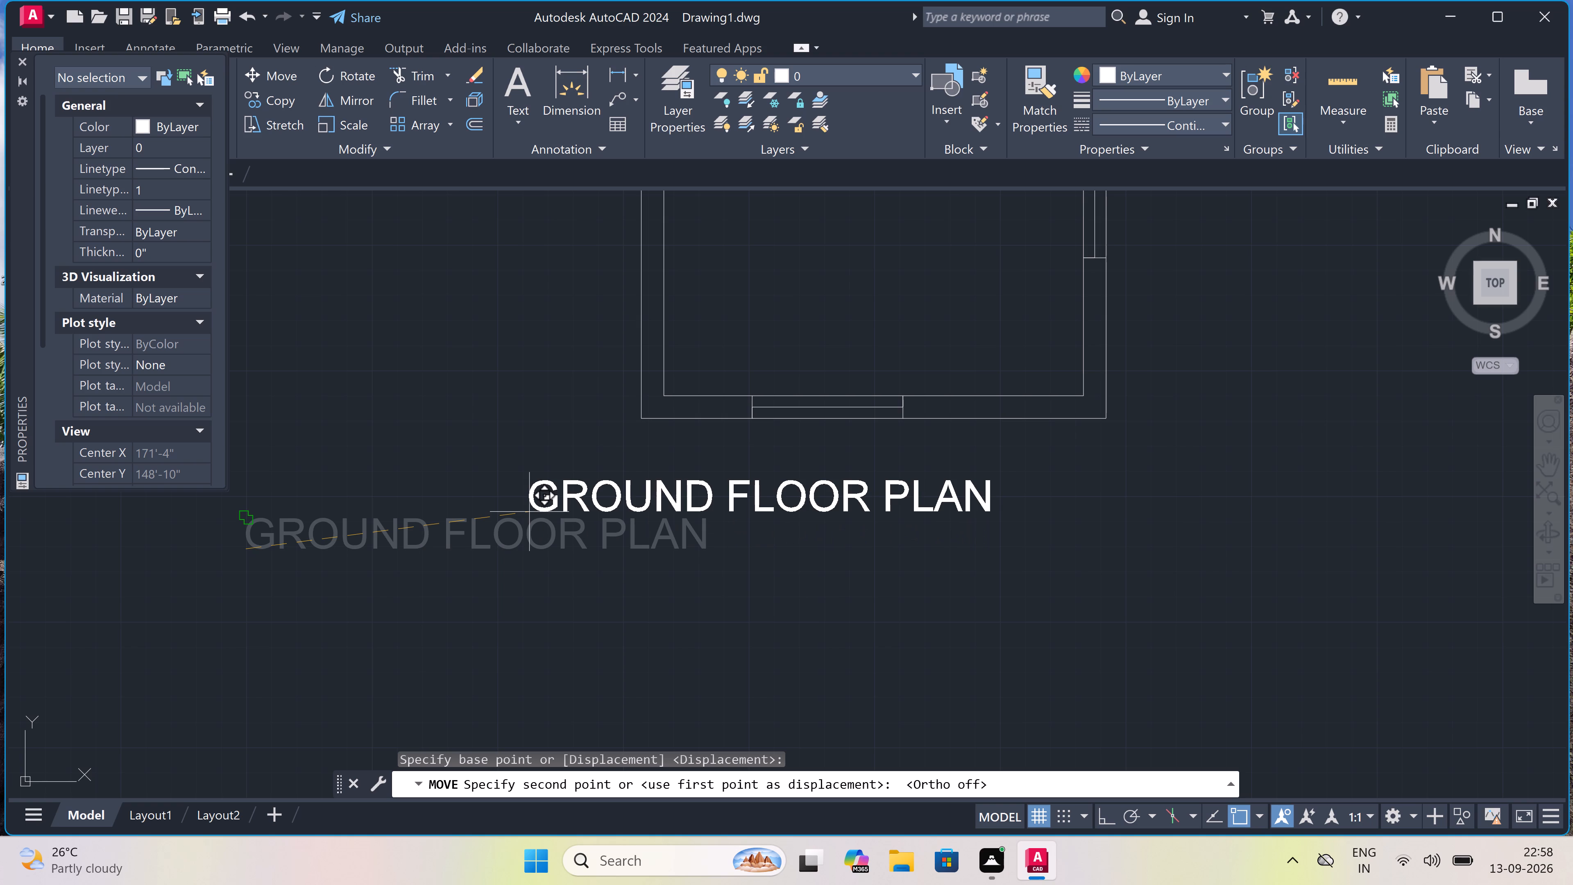
pyautogui.scroll(-1, 528, 512)
pyautogui.scroll(1, 496, 532)
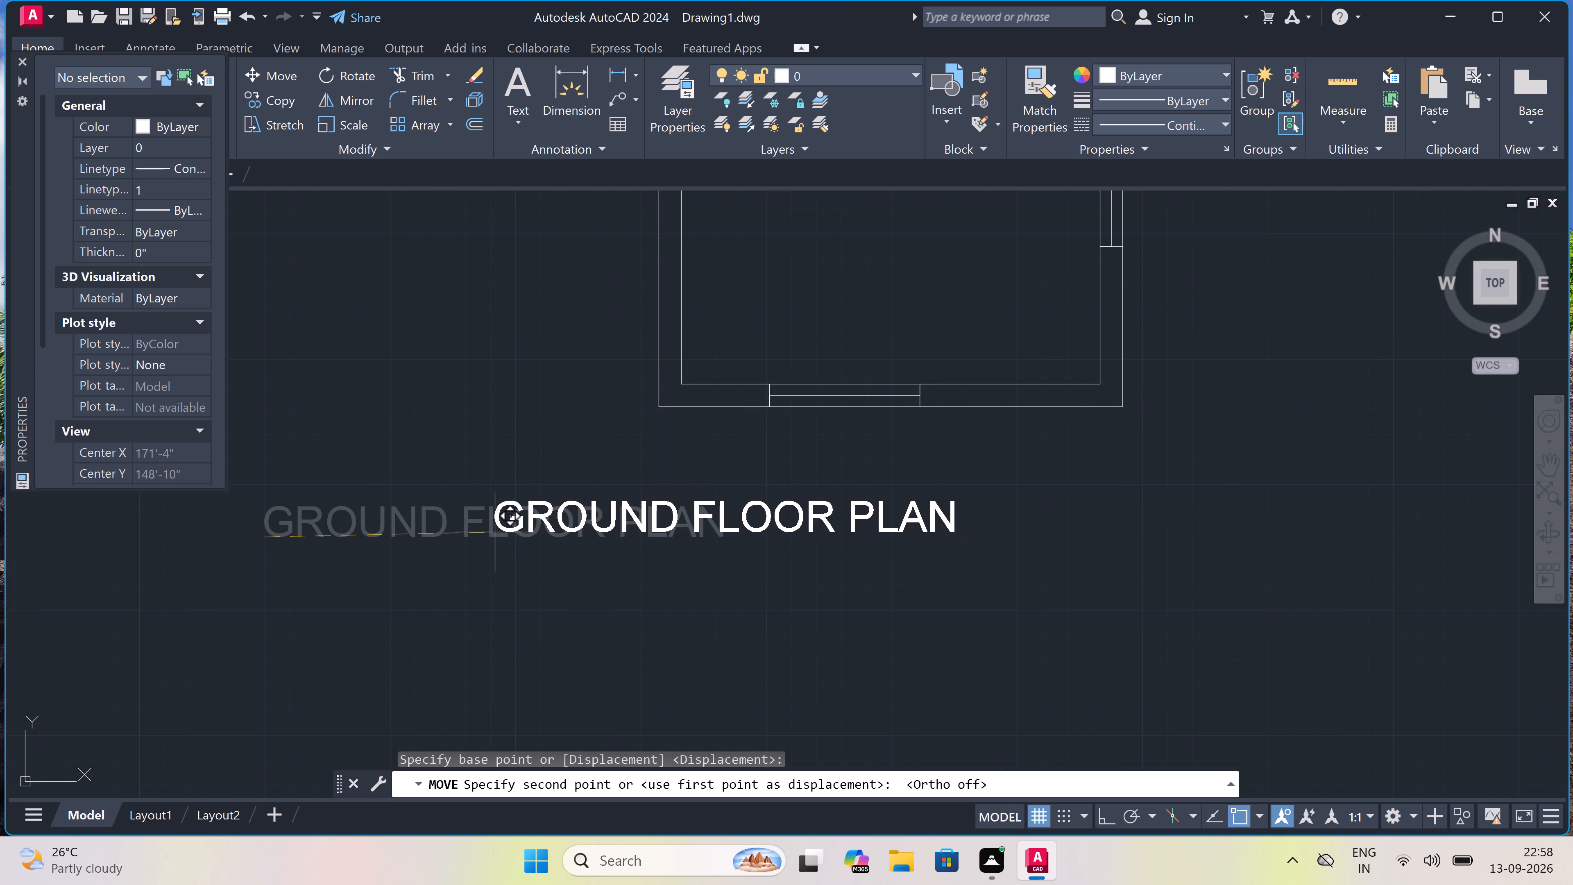
pyautogui.click(493, 532)
pyautogui.press('Escape')
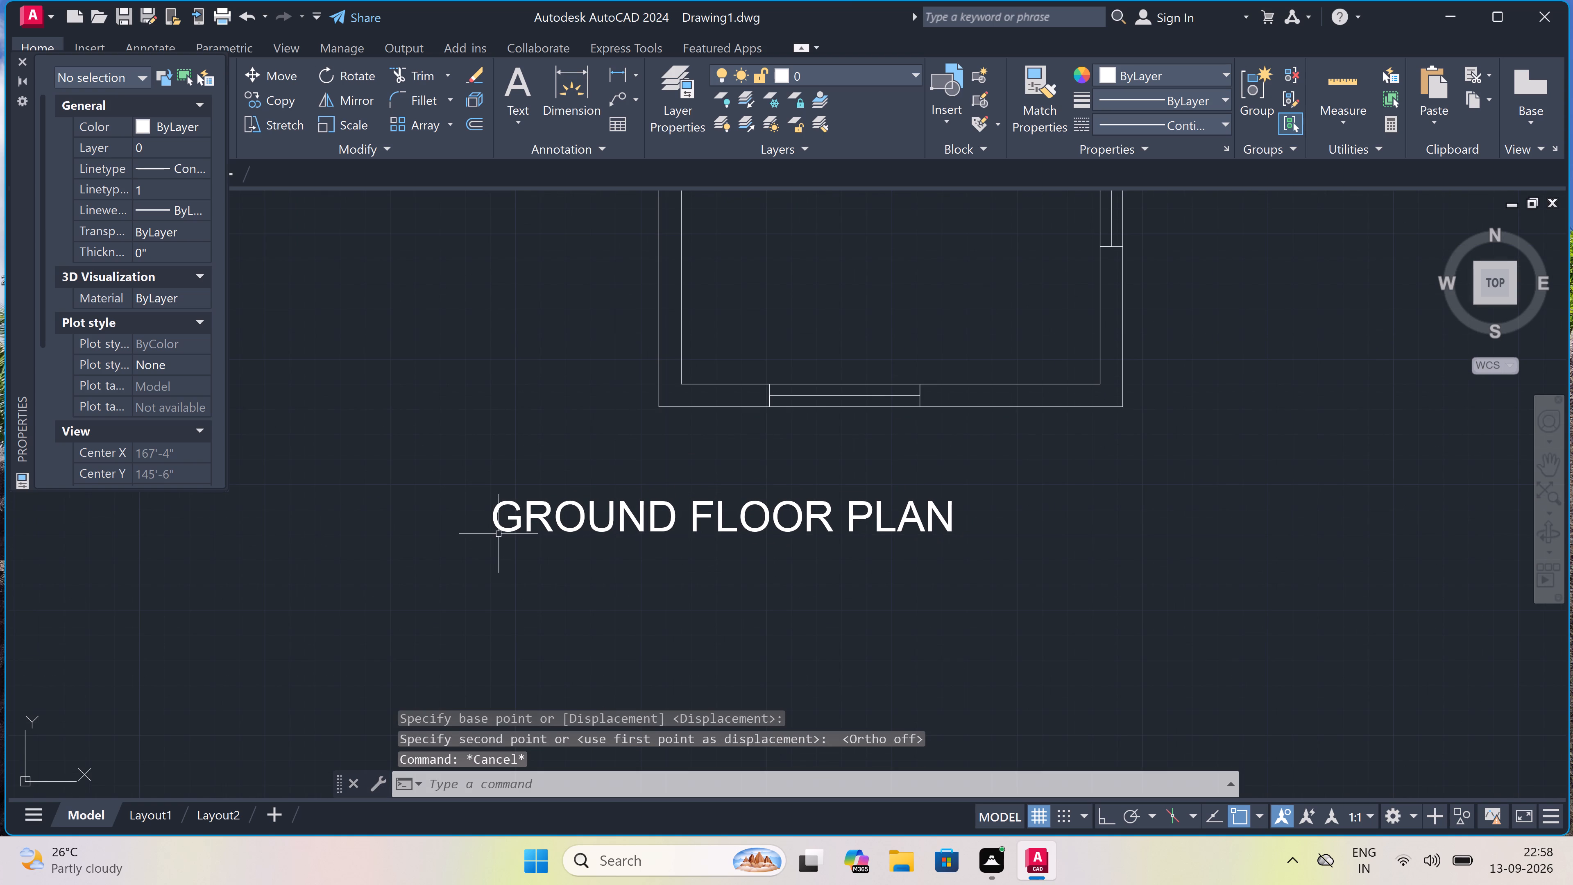
# Underline the GROUND FLOOR PLAN title with a horizontal line about 15'-5" long, drawn with Ortho on.
pyautogui.write('L')
pyautogui.press('space')
pyautogui.scroll(3, 492, 547)
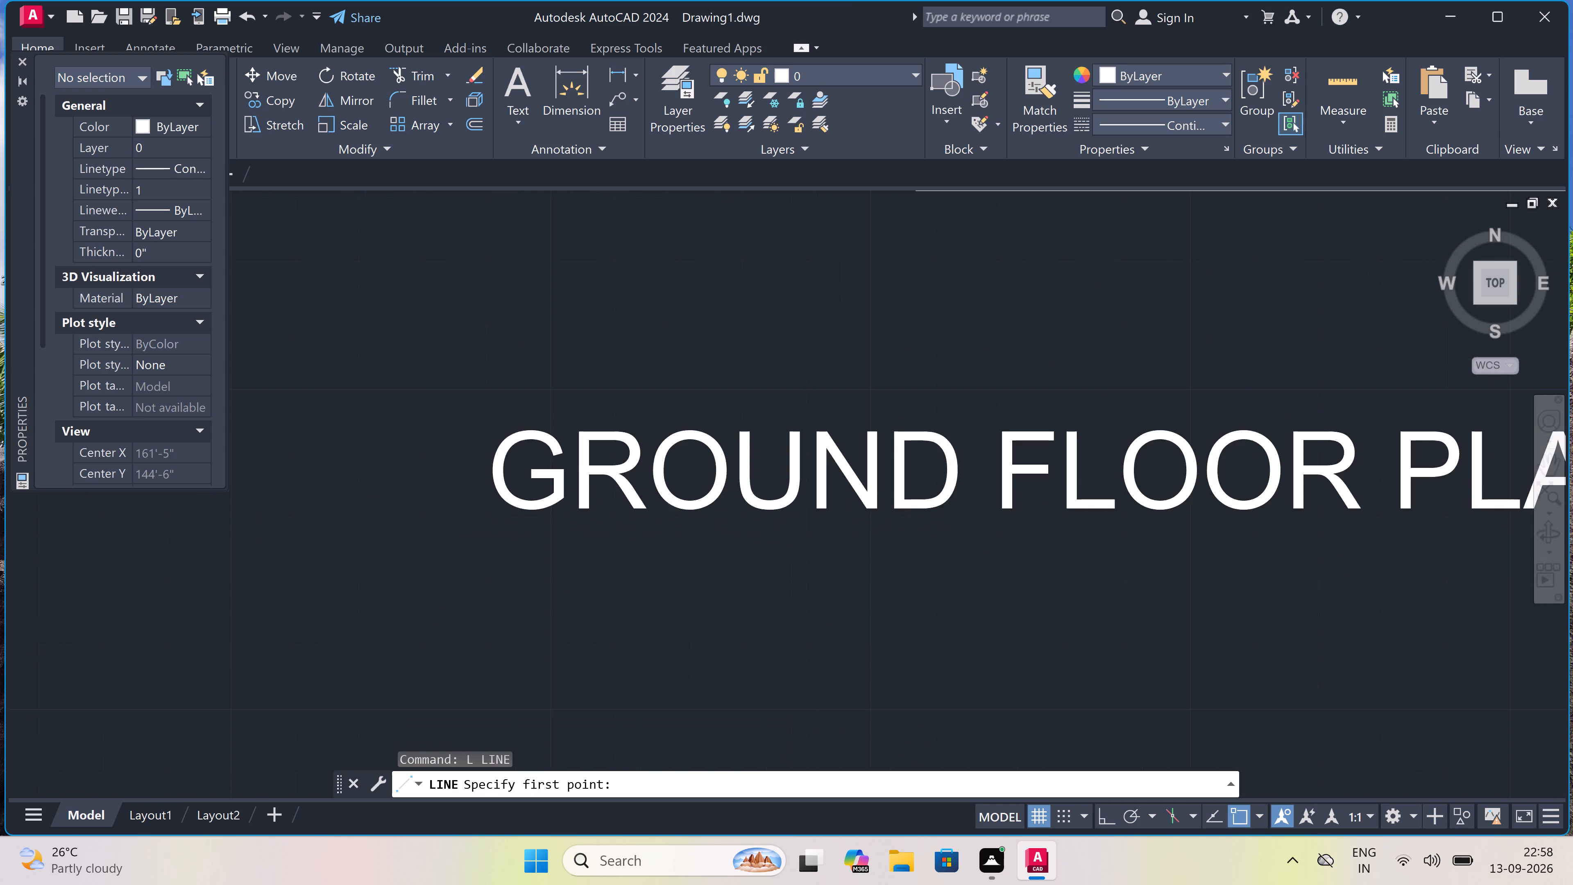
pyautogui.scroll(7, 495, 526)
pyautogui.moveTo(494, 519); pyautogui.dragTo(882, 441)
pyautogui.scroll(-2, 973, 425)
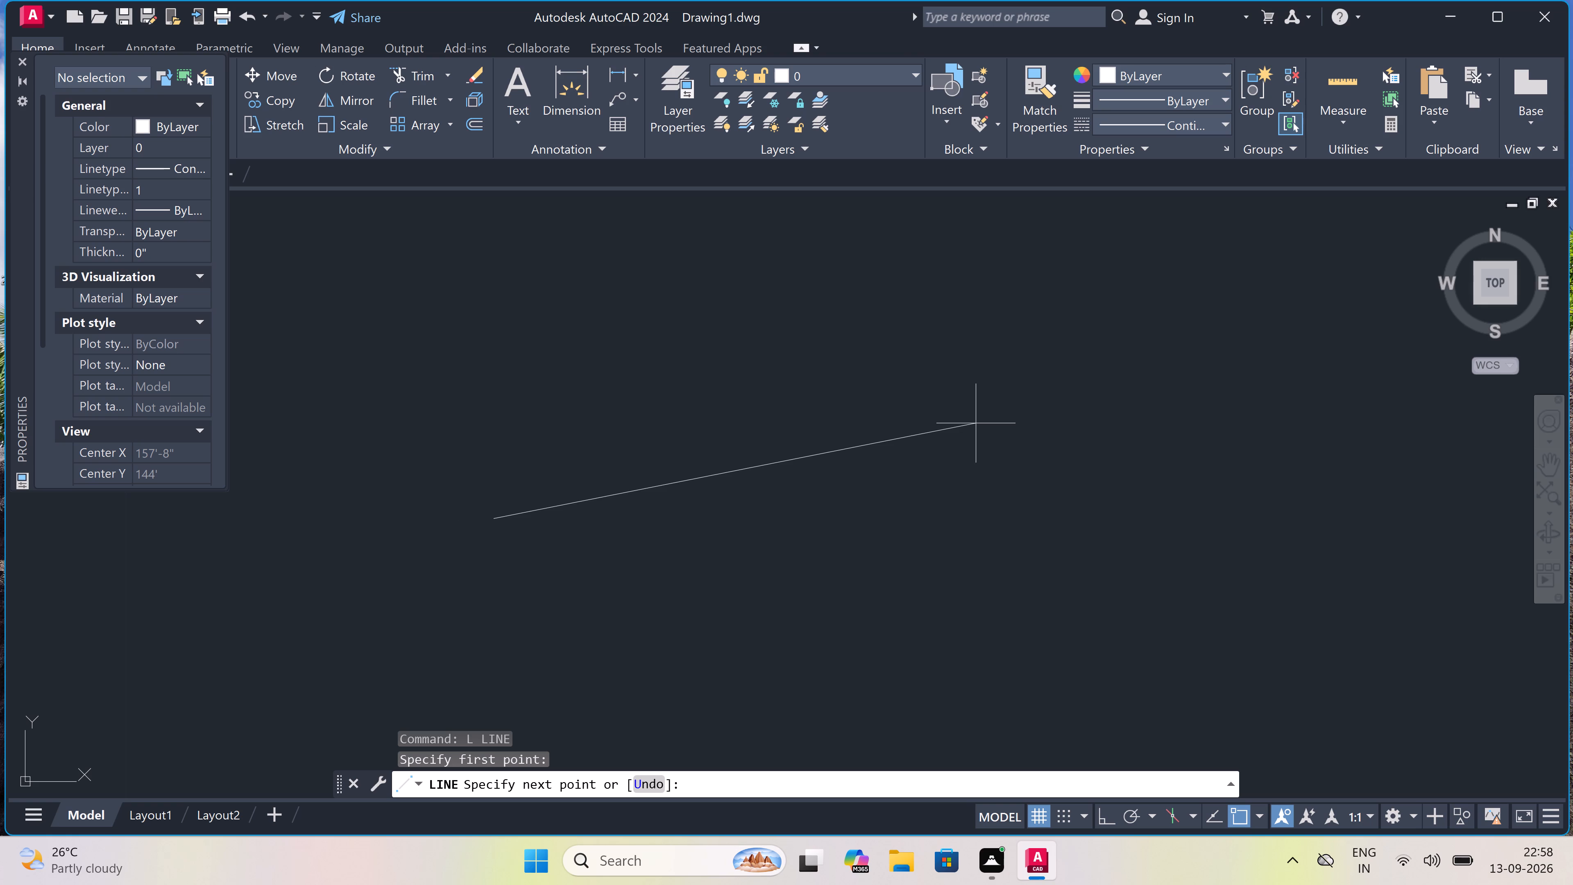
pyautogui.press('F8')
pyautogui.scroll(-7, 970, 427)
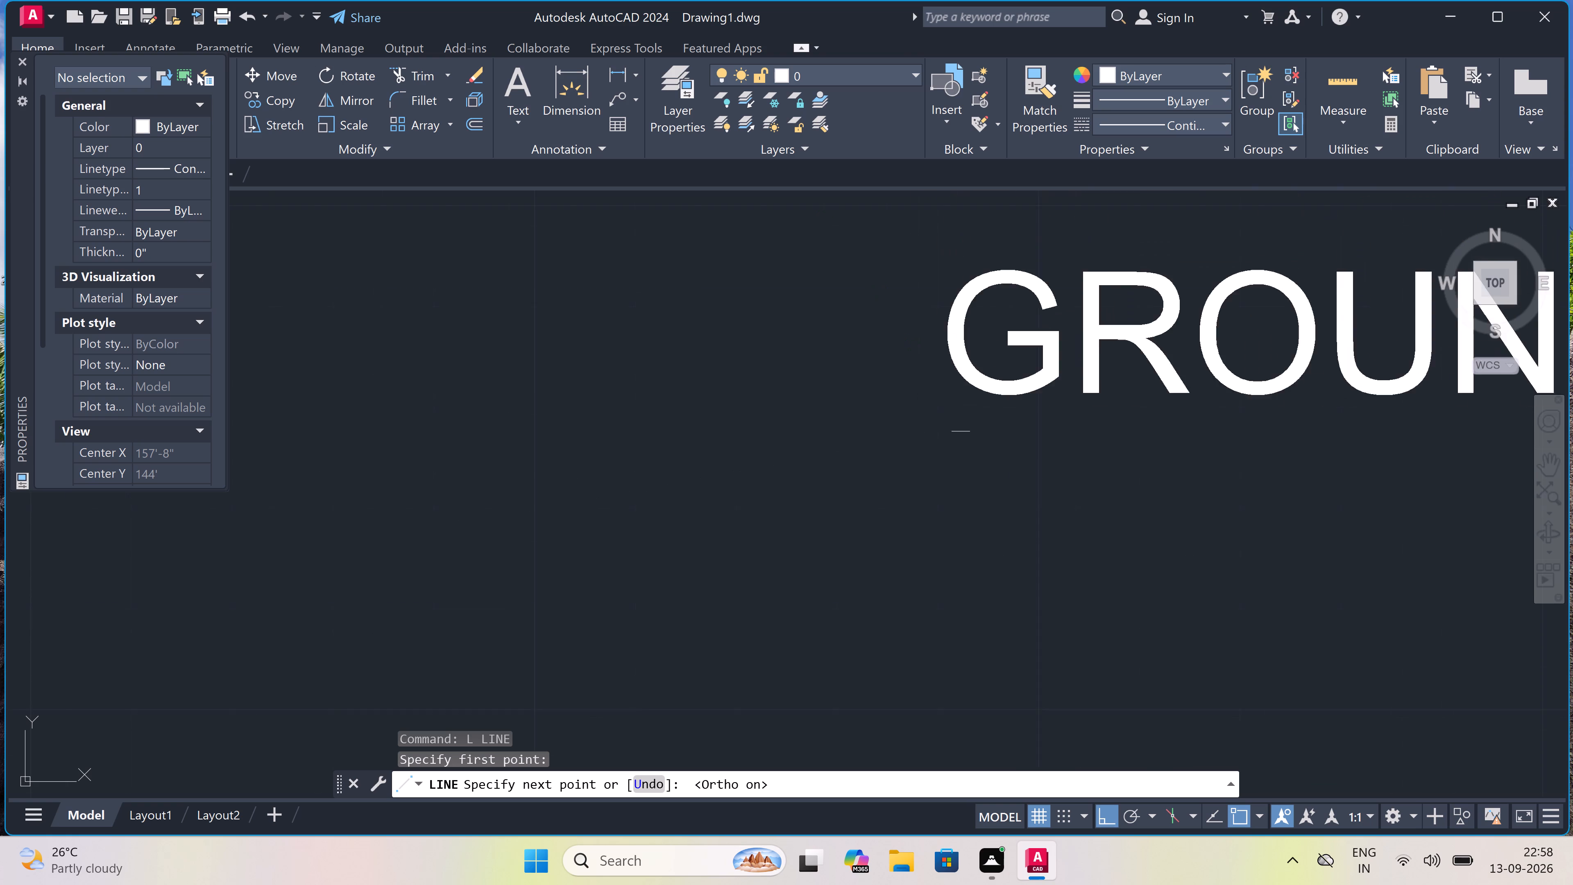
pyautogui.scroll(-6, 970, 427)
pyautogui.scroll(4, 1029, 438)
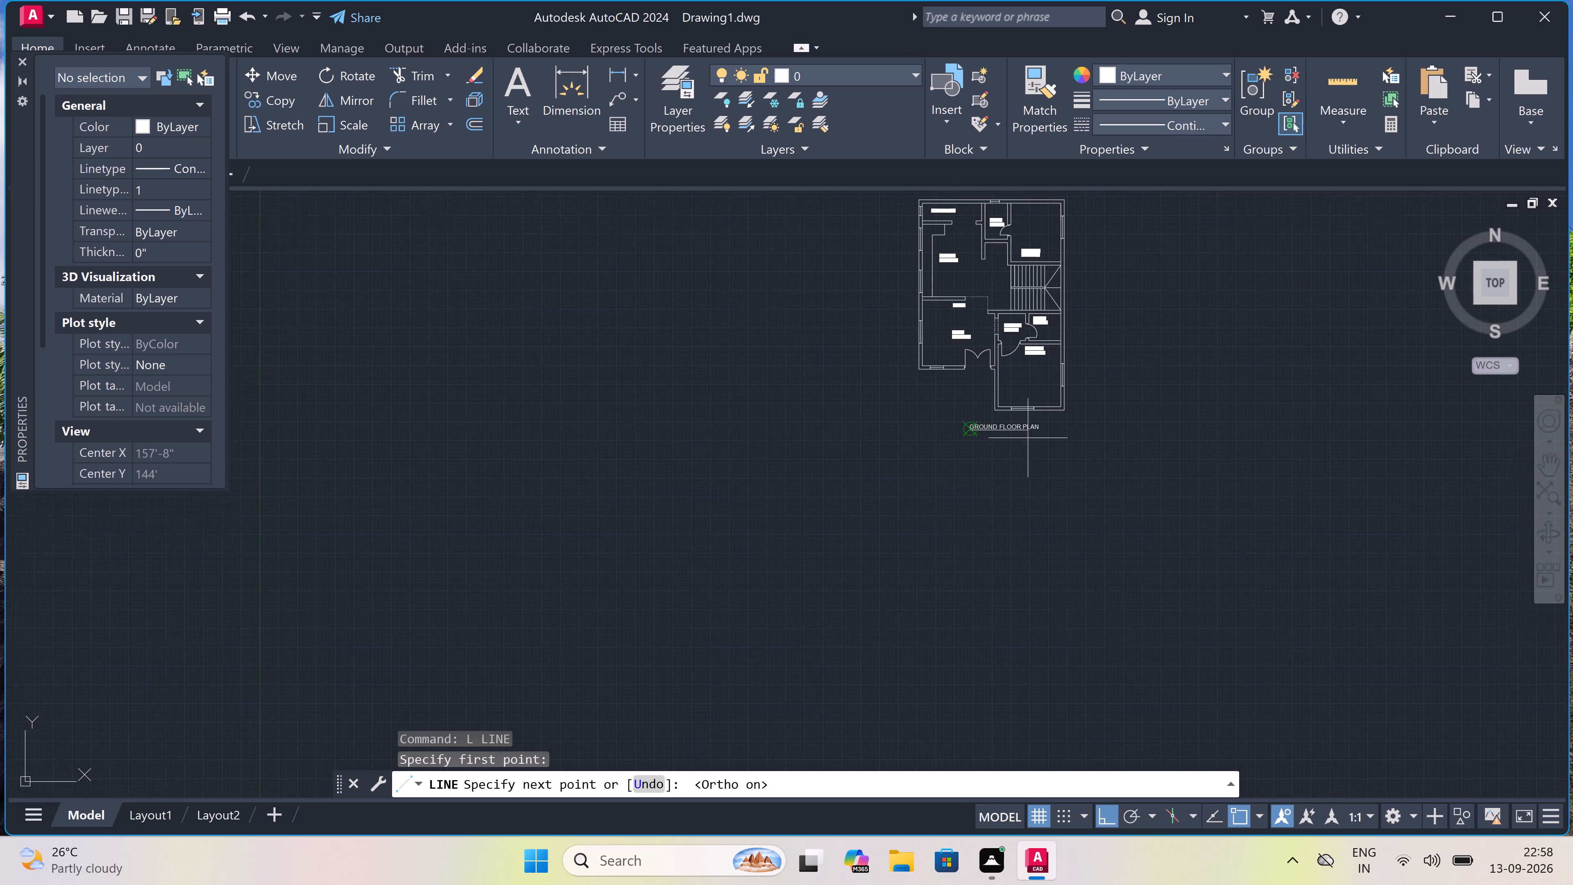
pyautogui.scroll(8, 1069, 407)
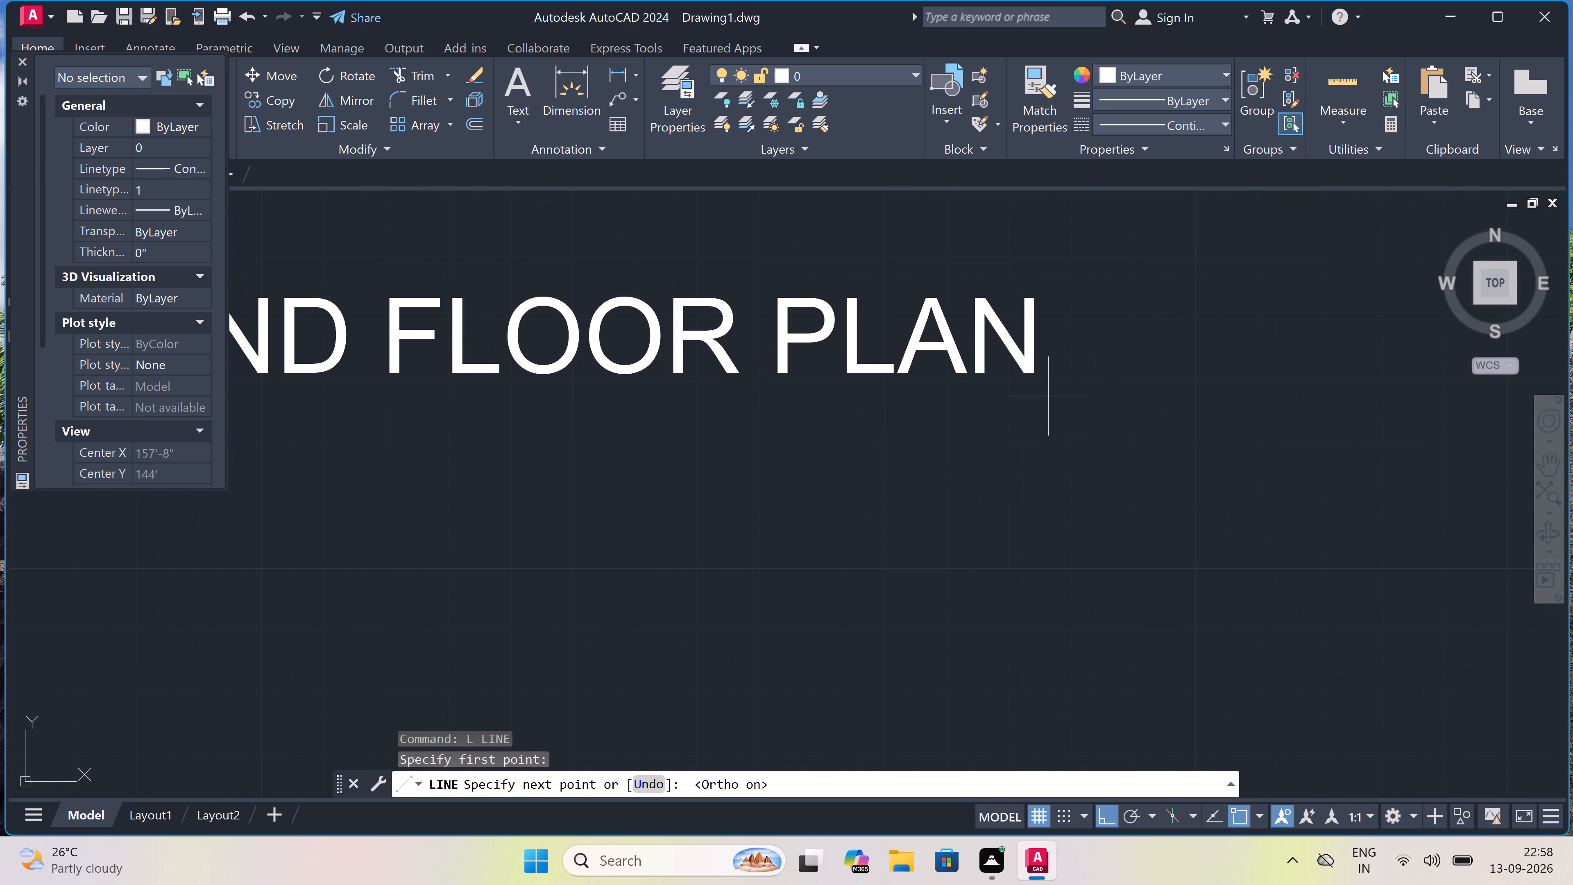
pyautogui.scroll(7, 1048, 394)
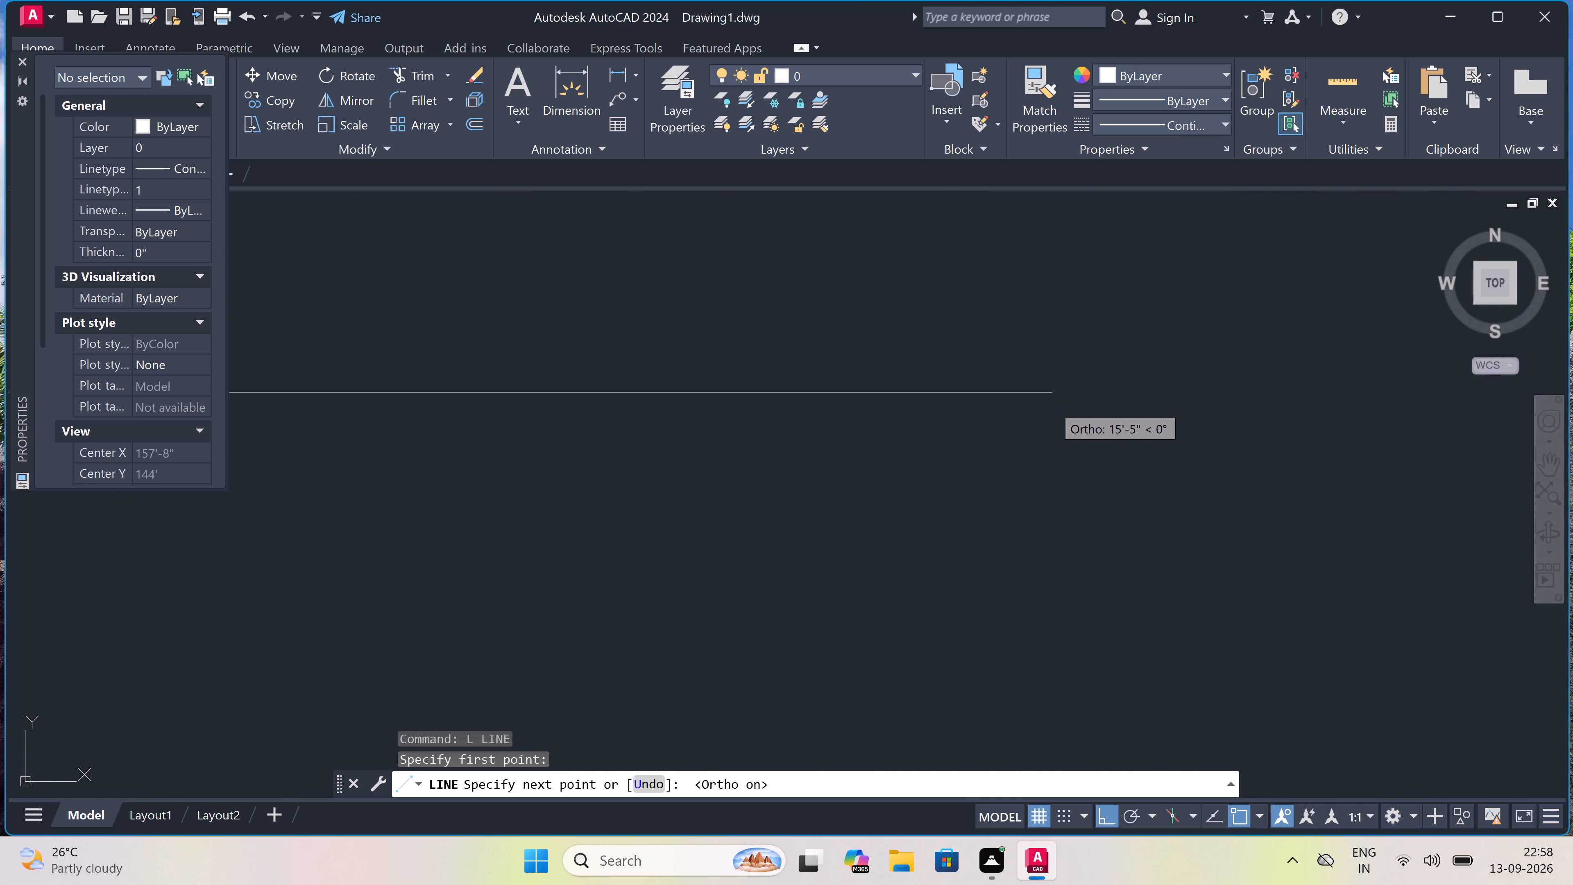
pyautogui.click(1051, 394)
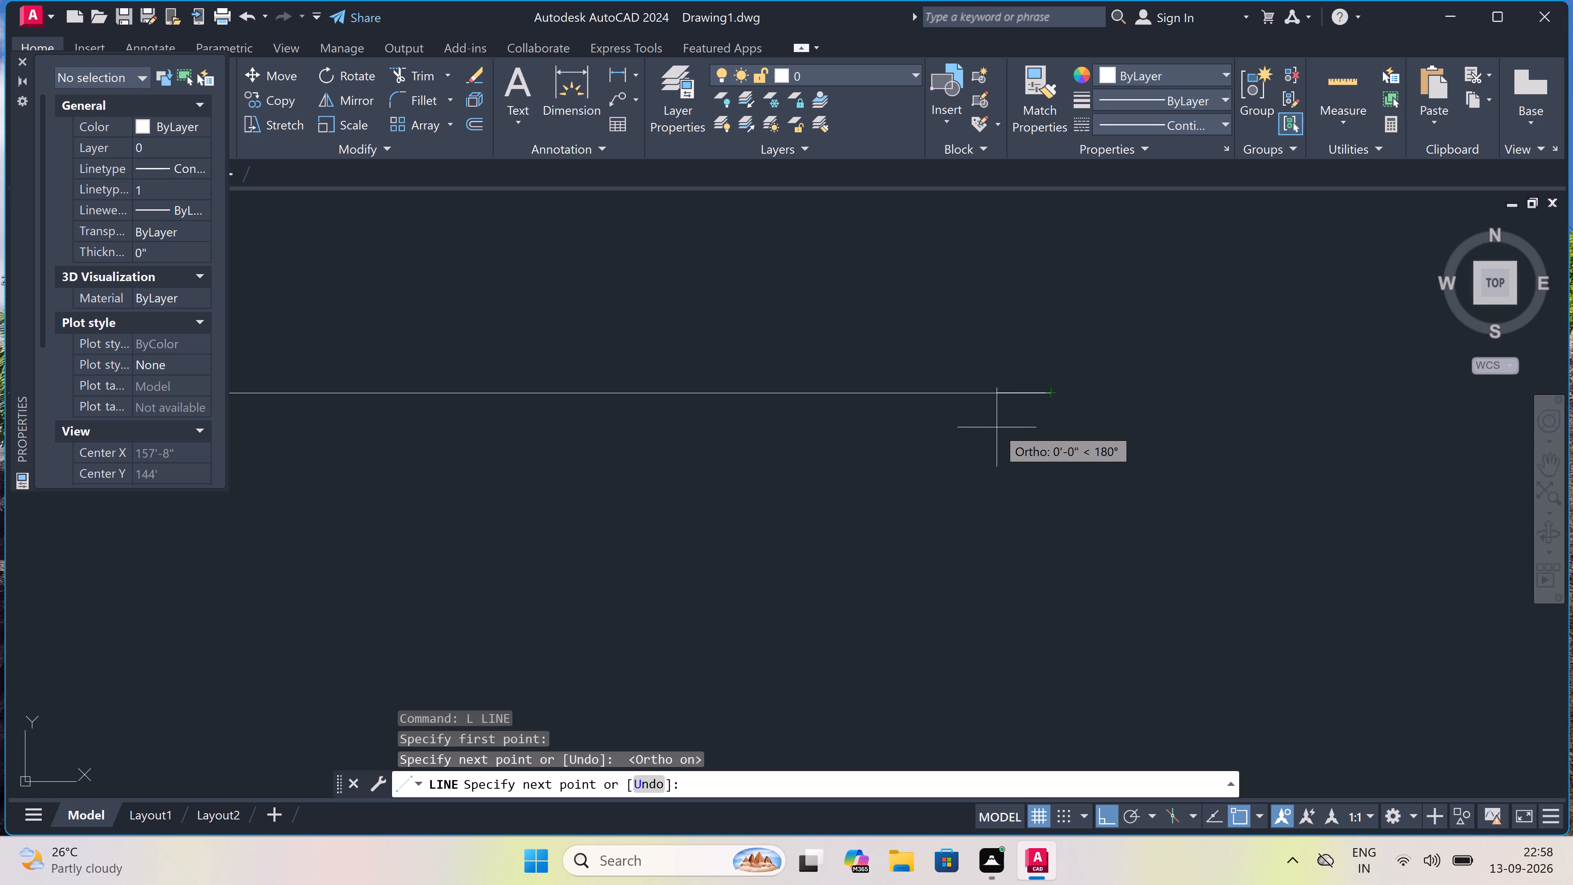
pyautogui.press('Escape')
# Examine the whole floor plan, checking the room labels, dimensions and underlined title.
pyautogui.scroll(-17, 993, 426)
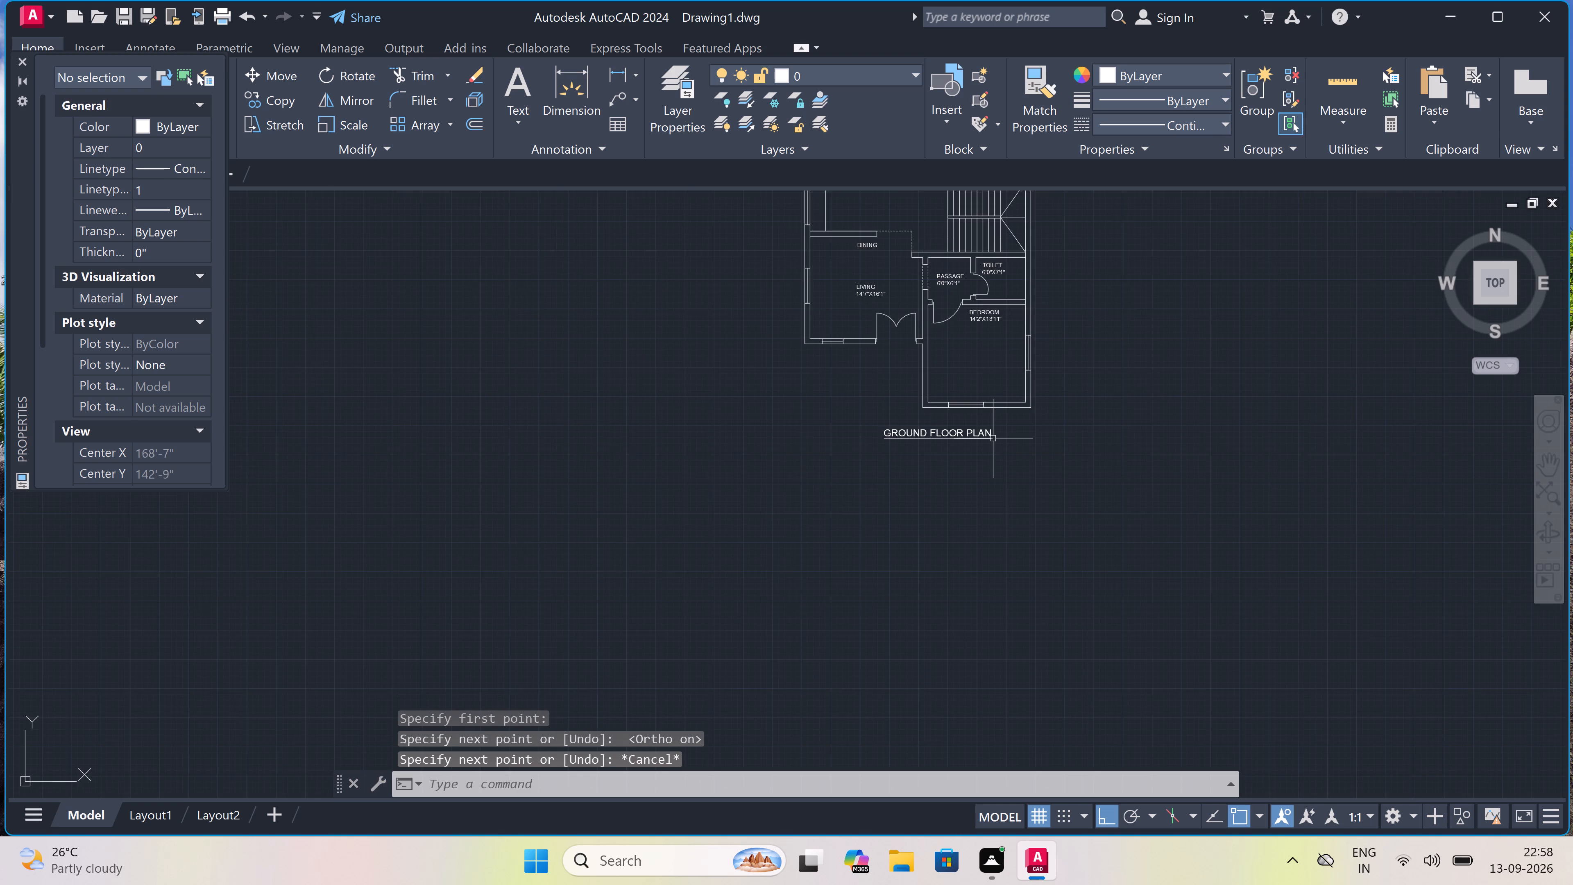
pyautogui.scroll(-2, 993, 438)
pyautogui.scroll(2, 993, 438)
pyautogui.scroll(-3, 993, 436)
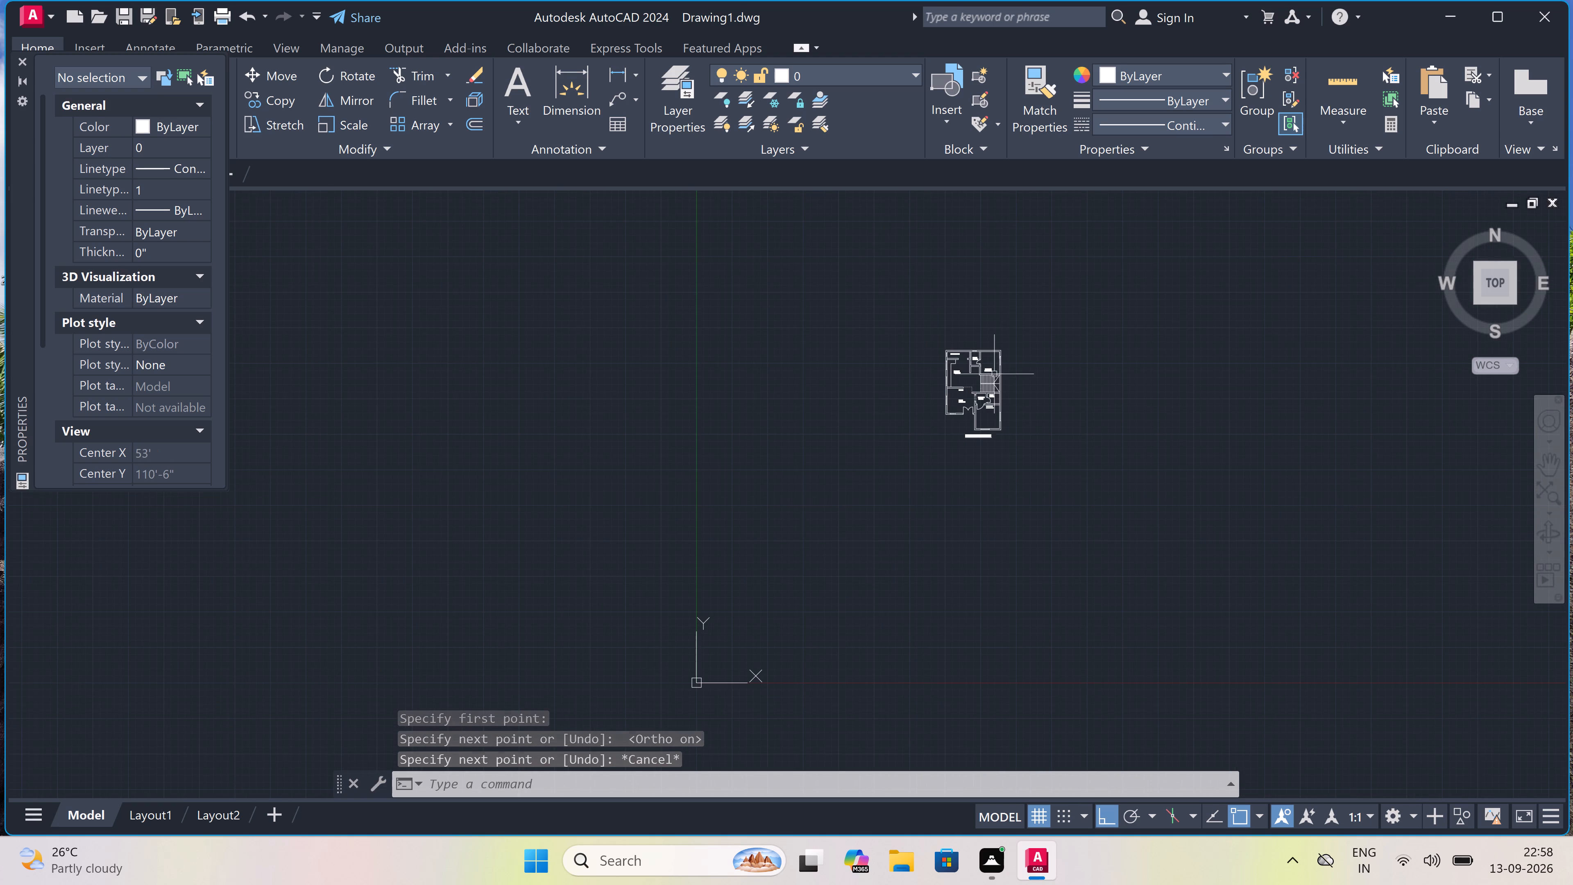
pyautogui.scroll(4, 992, 357)
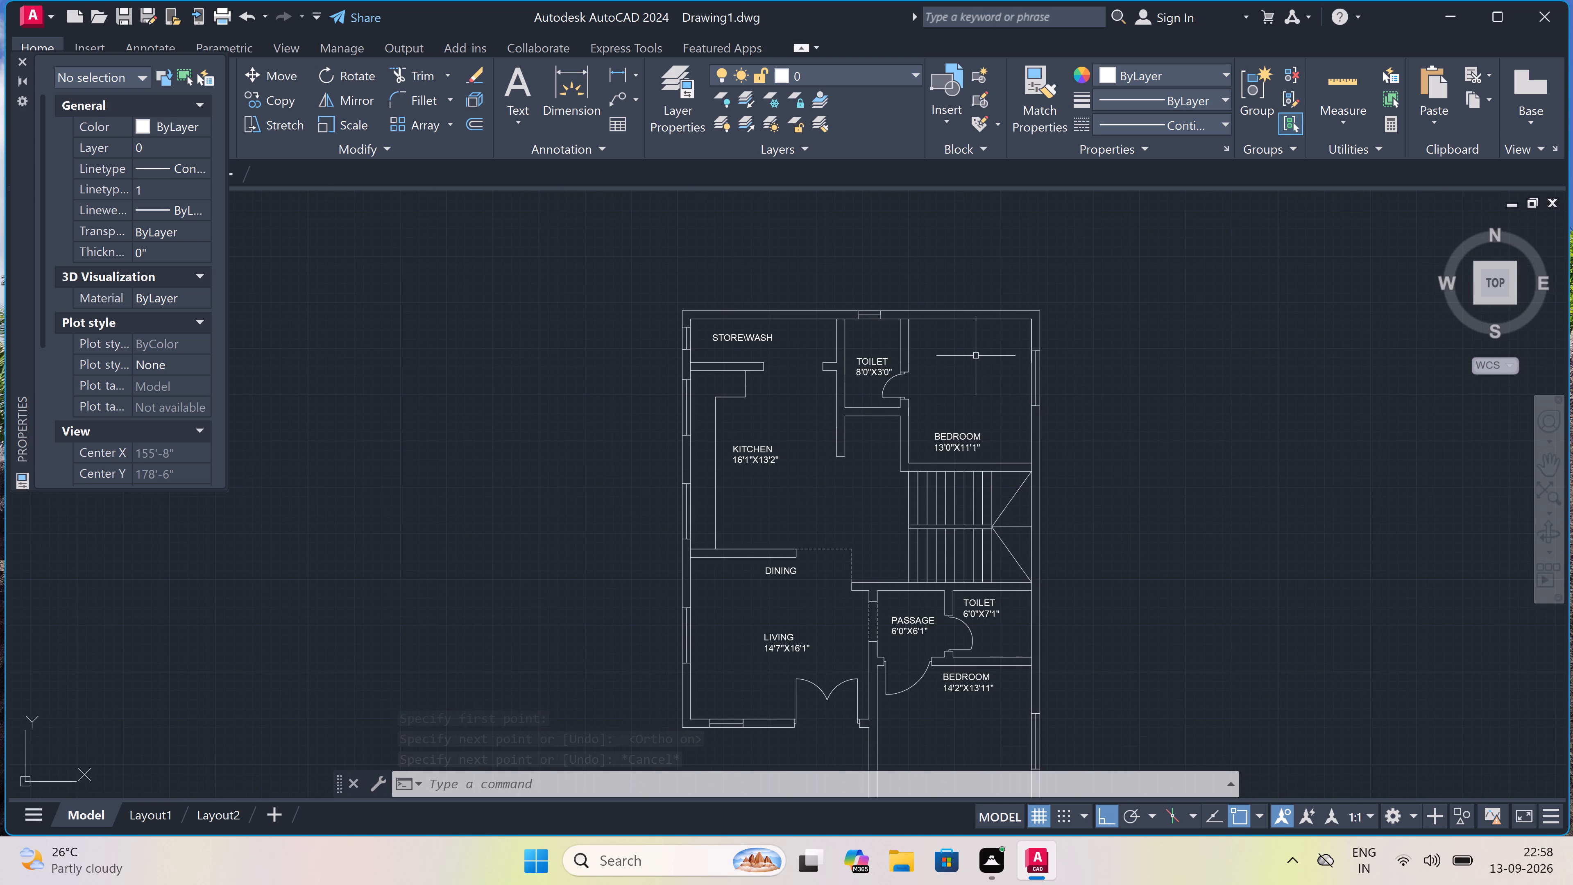
pyautogui.scroll(-1, 967, 354)
pyautogui.scroll(3, 855, 358)
pyautogui.scroll(-1, 855, 358)
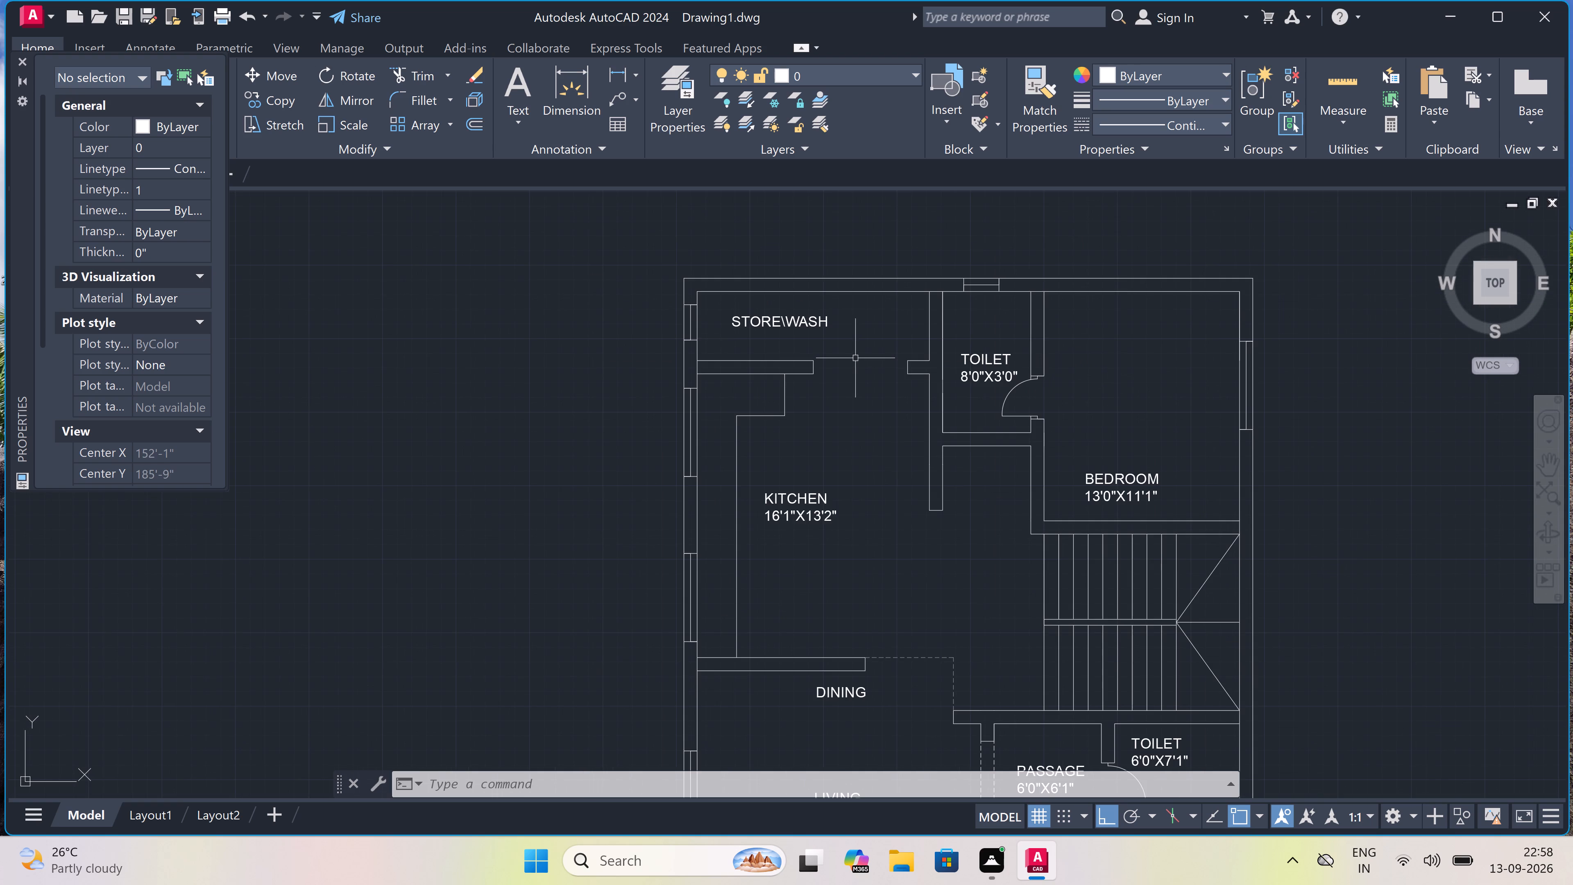
pyautogui.scroll(-2, 934, 343)
pyautogui.scroll(1, 934, 345)
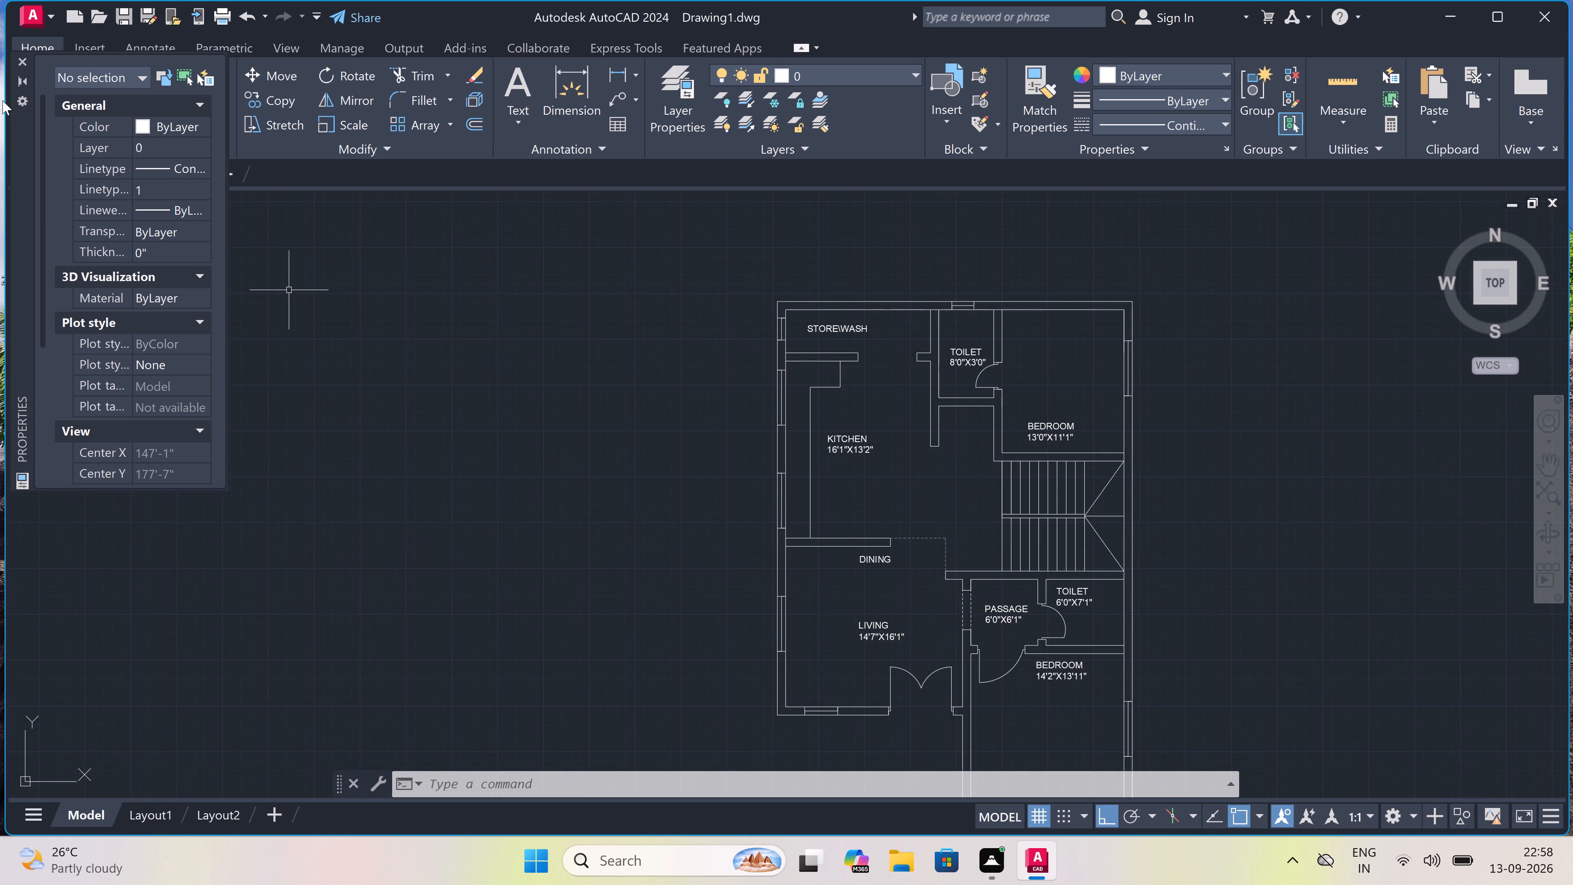
# Close the Properties palette and maximize the drawing application's window.
pyautogui.click(20, 58)
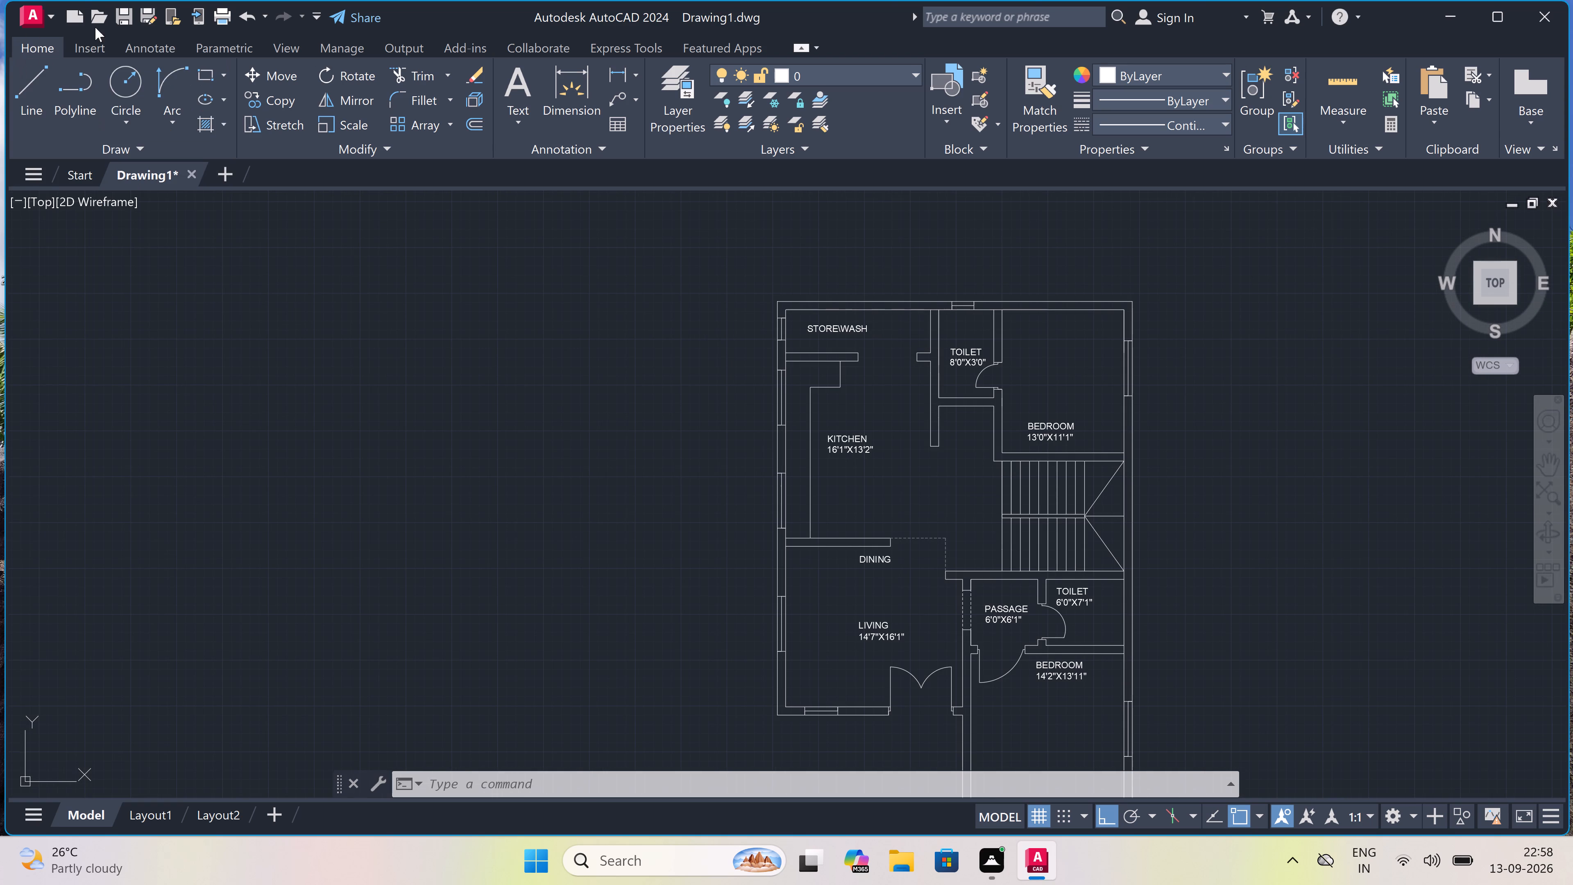
pyautogui.click(1485, 18)
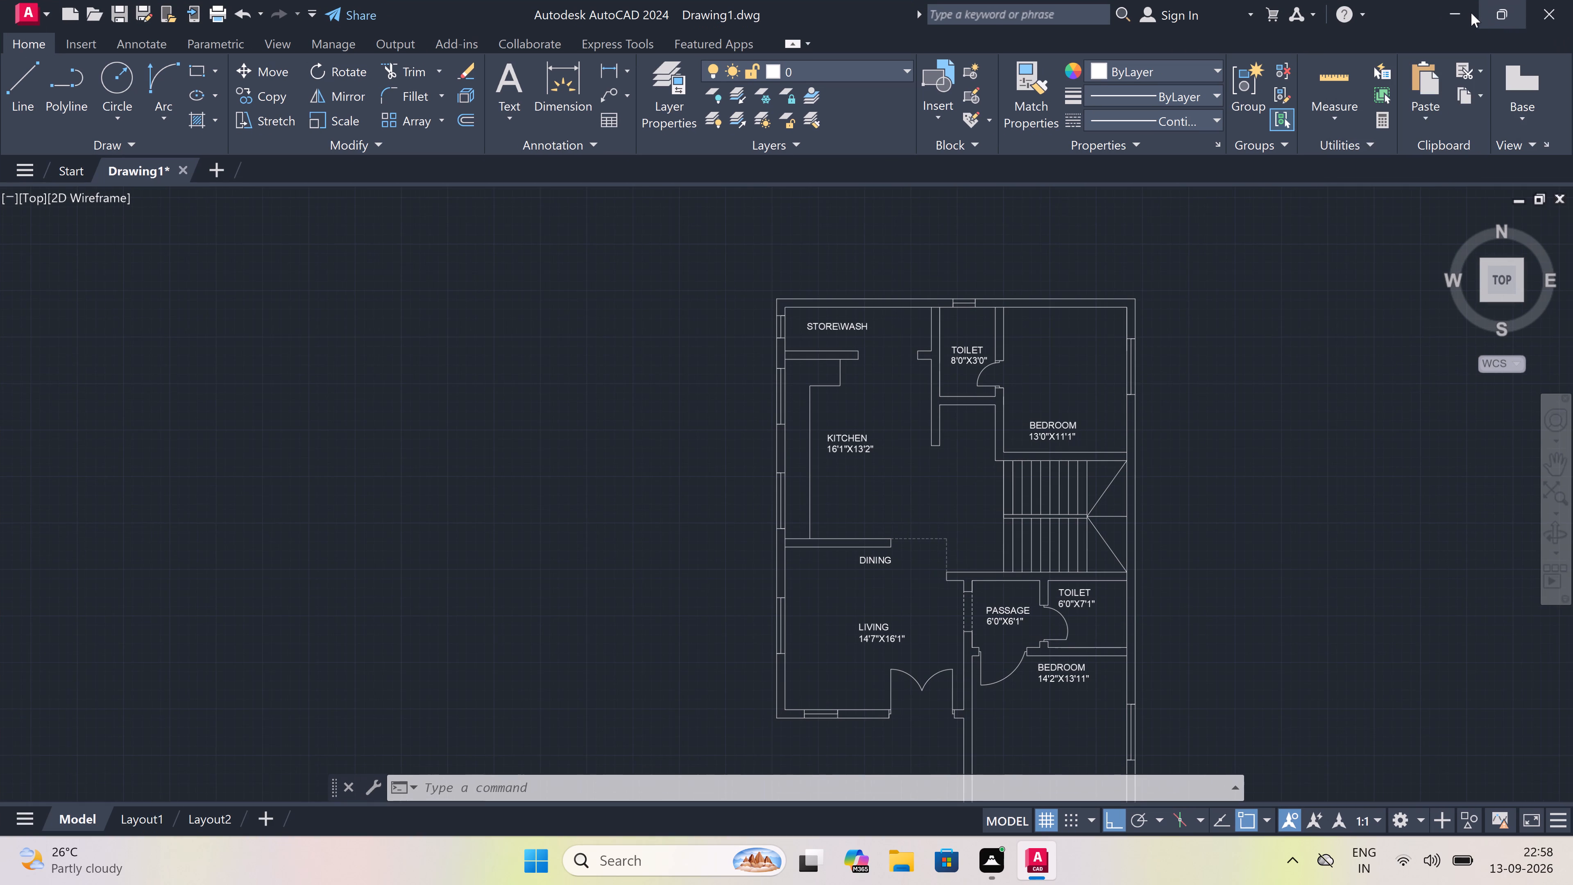
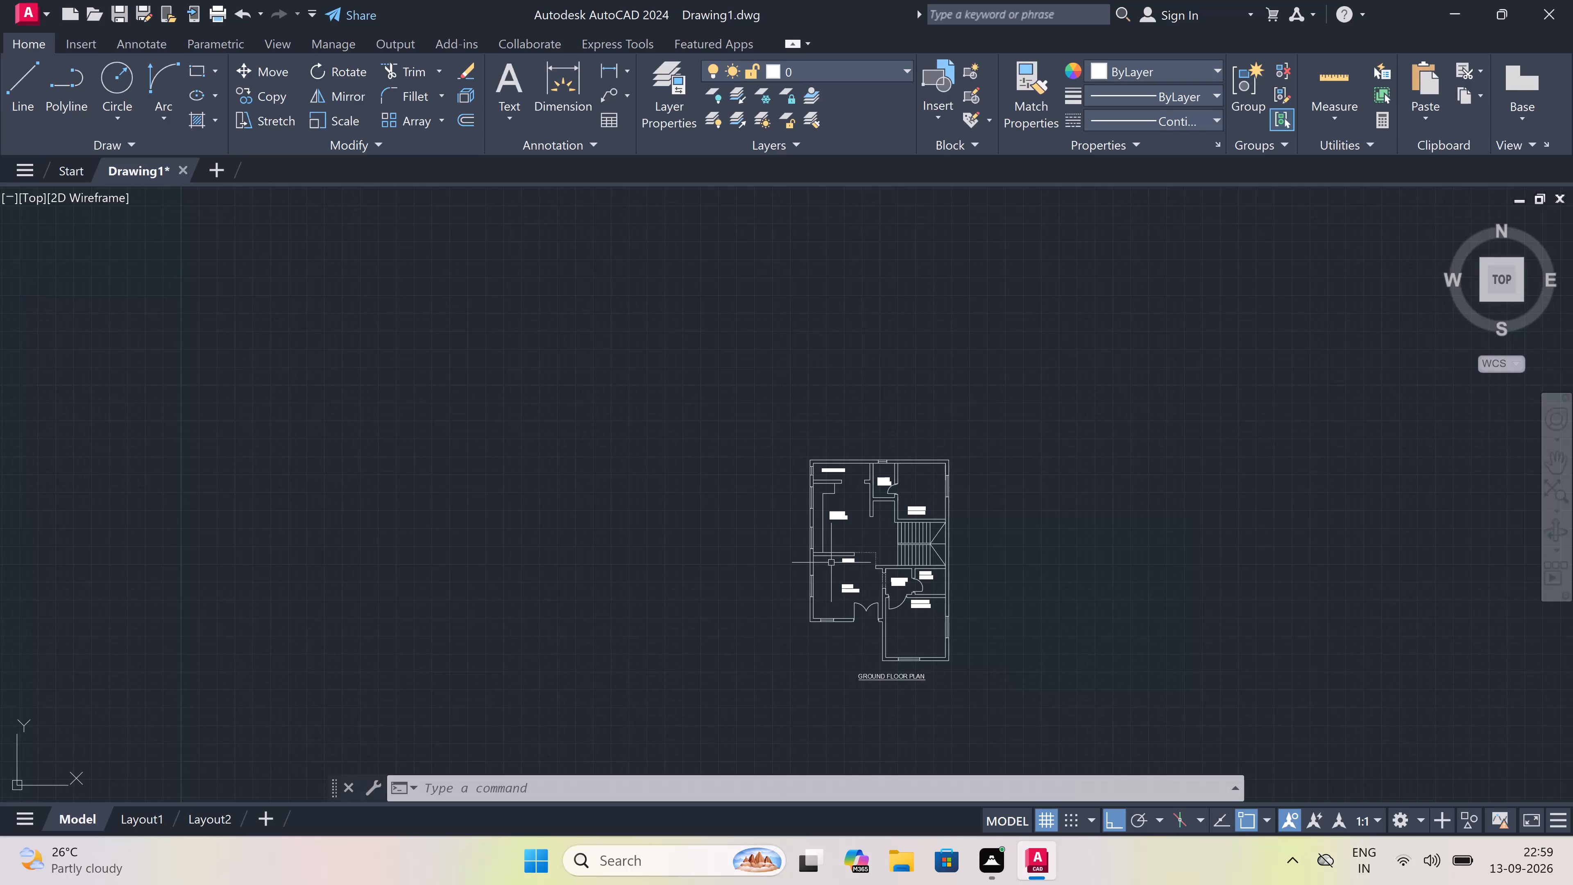
# Hatch the northwest corner wall, the adjoining west wall segment and the store/wash–kitchen partition with SOLID pattern in grey 99,100,102.
pyautogui.scroll(4, 831, 564)
pyautogui.scroll(-1, 829, 566)
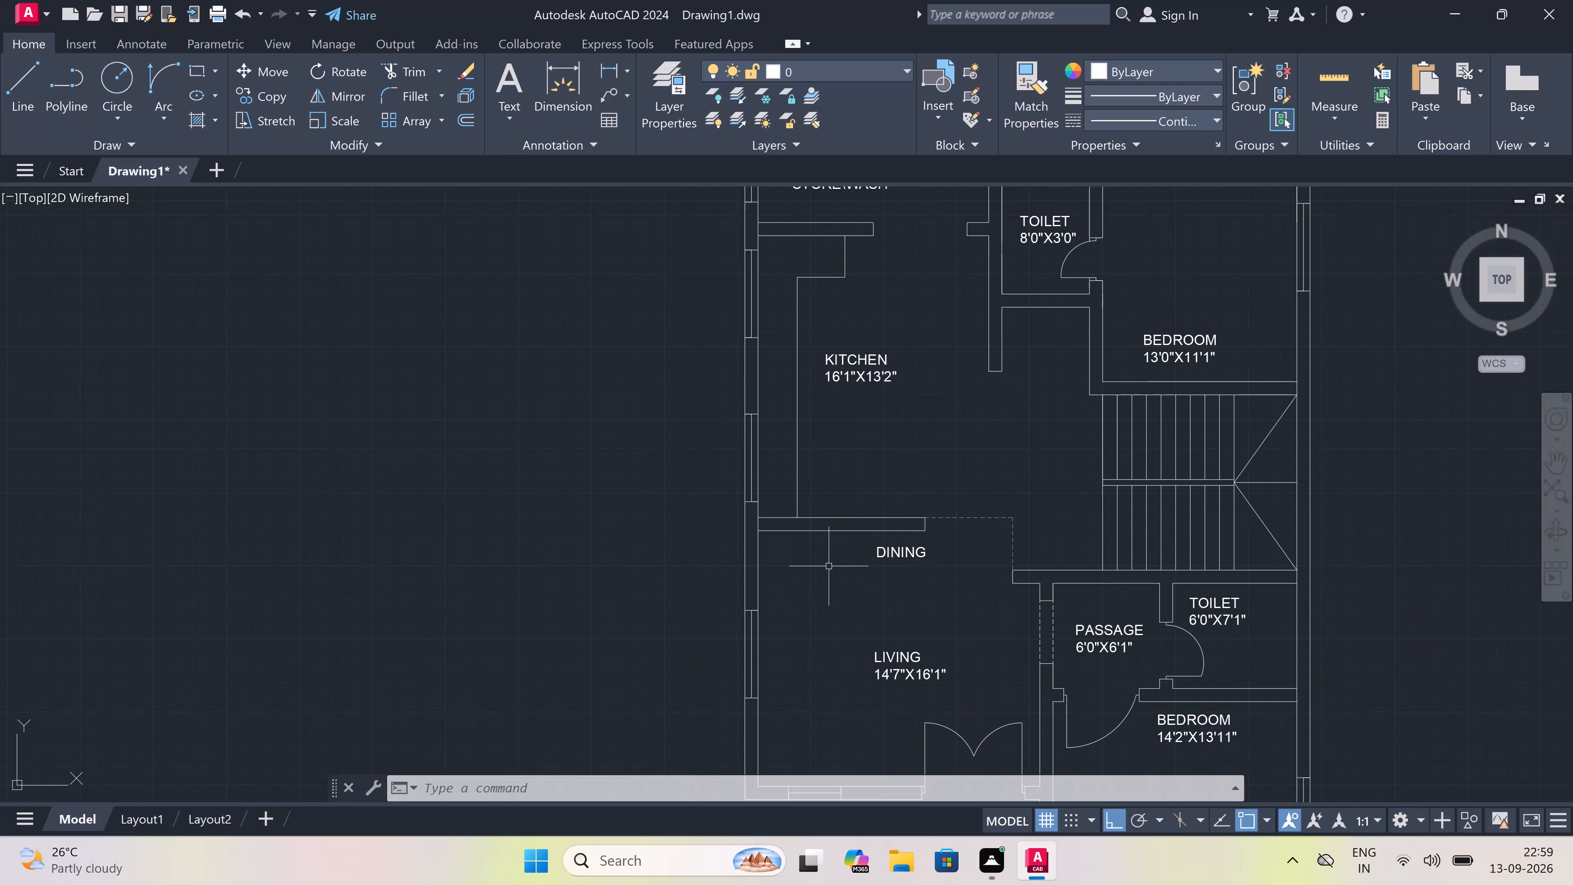
pyautogui.press('h')
pyautogui.press('space')
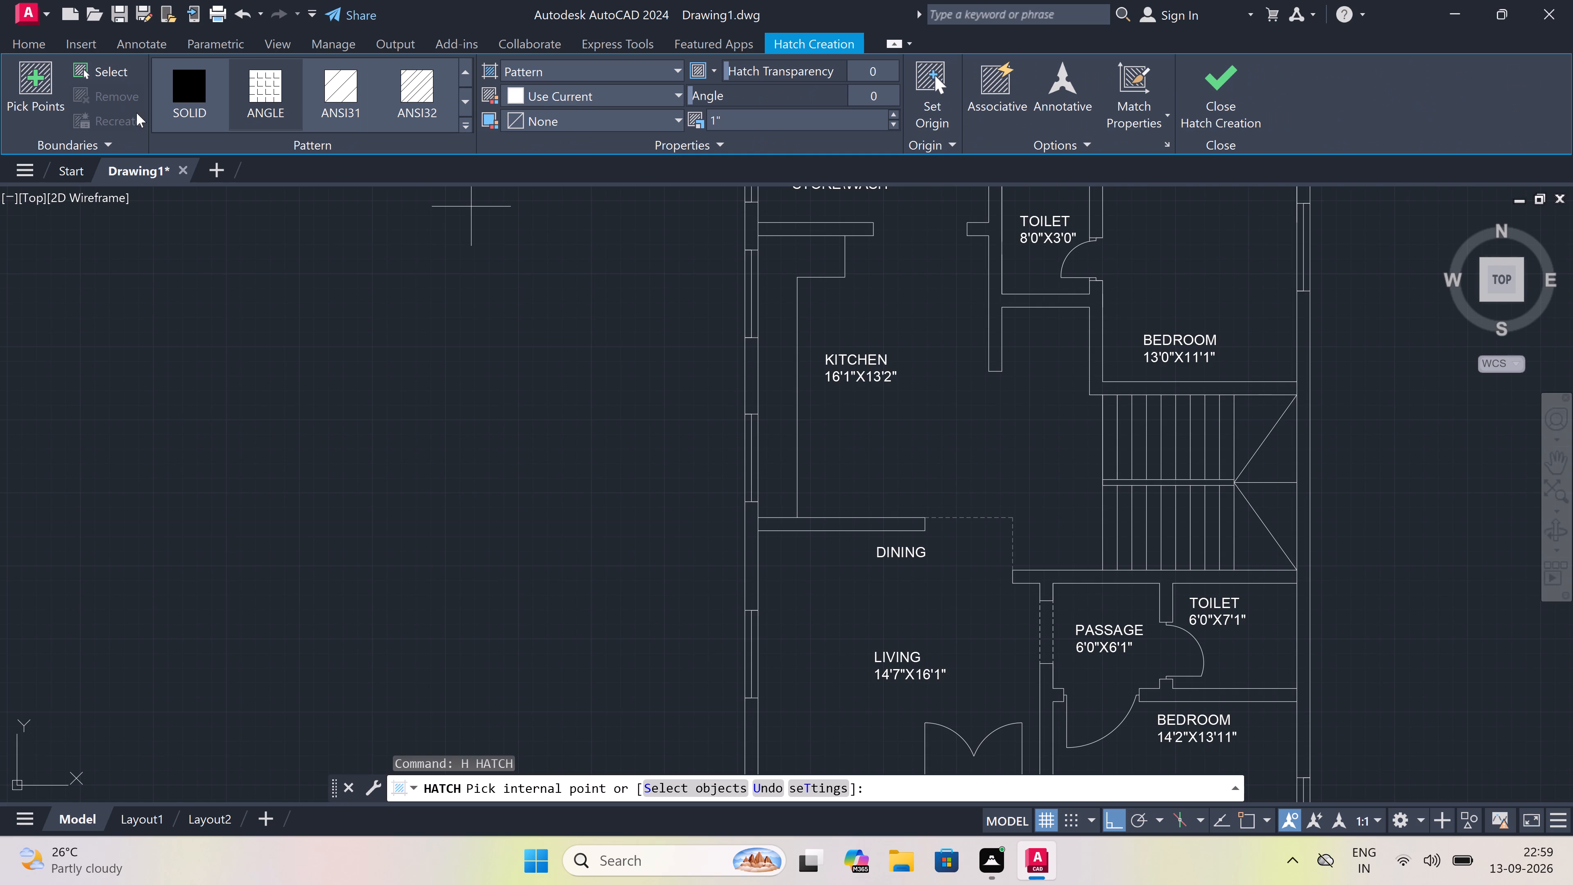
pyautogui.click(179, 81)
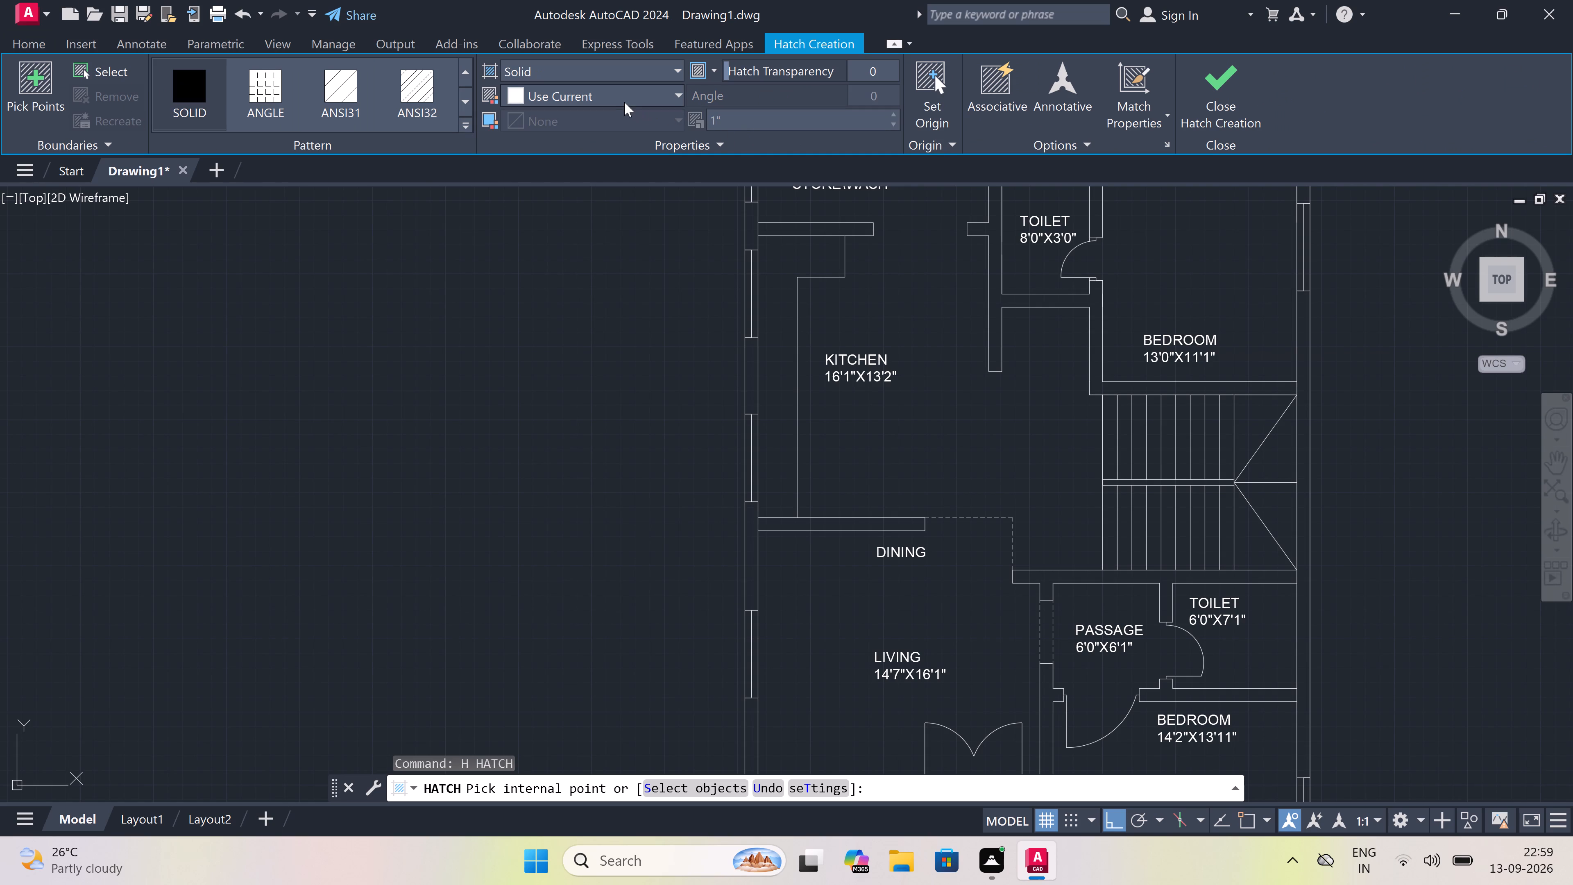
pyautogui.click(619, 96)
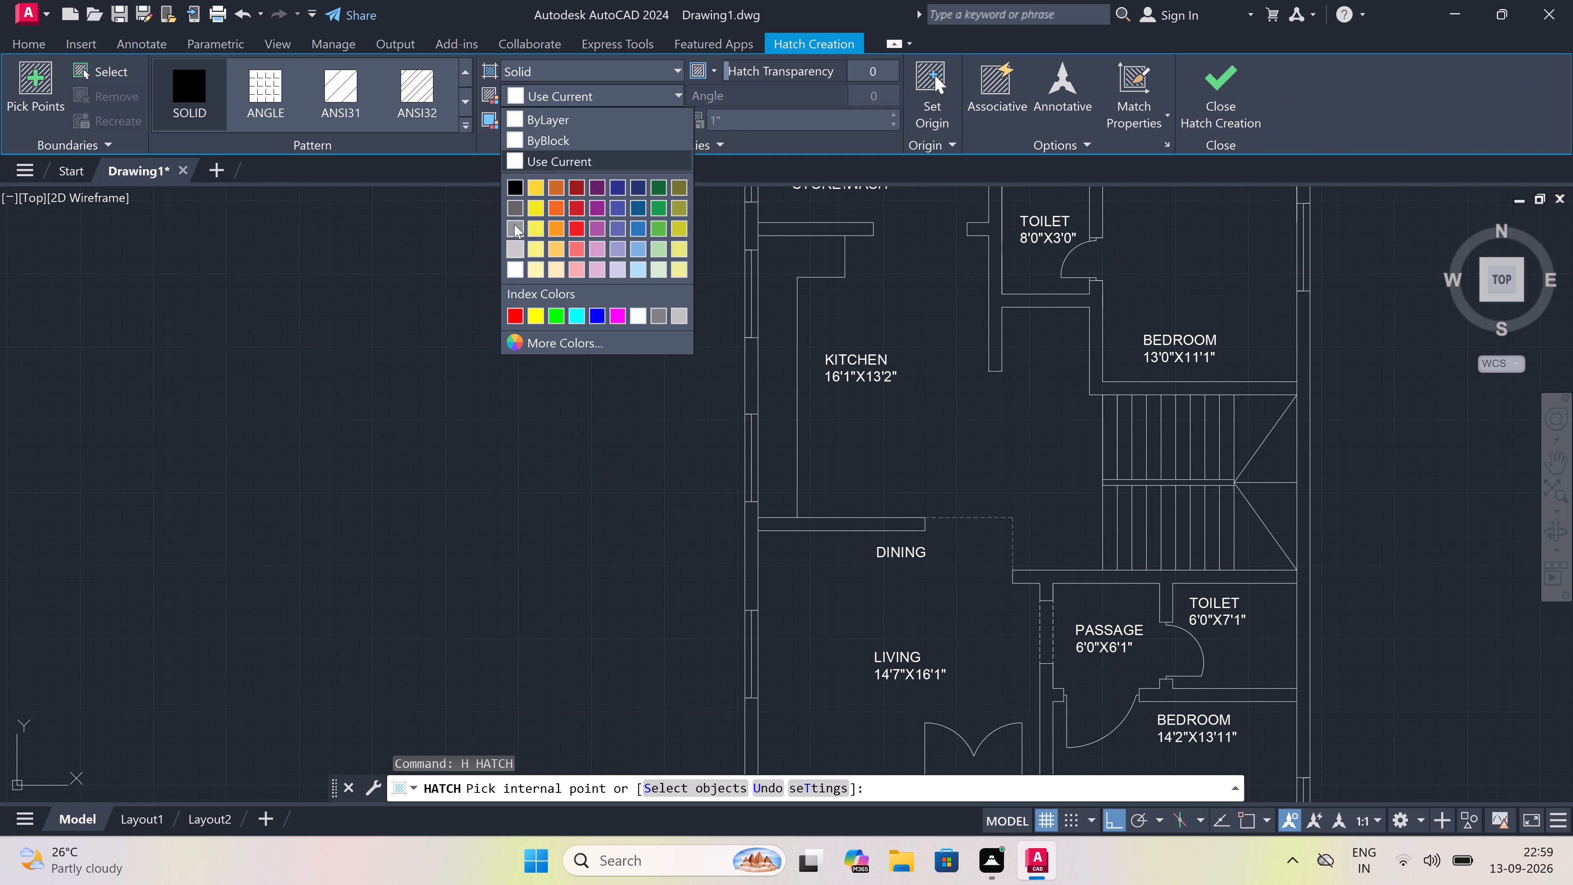
pyautogui.click(511, 206)
pyautogui.scroll(-1, 529, 279)
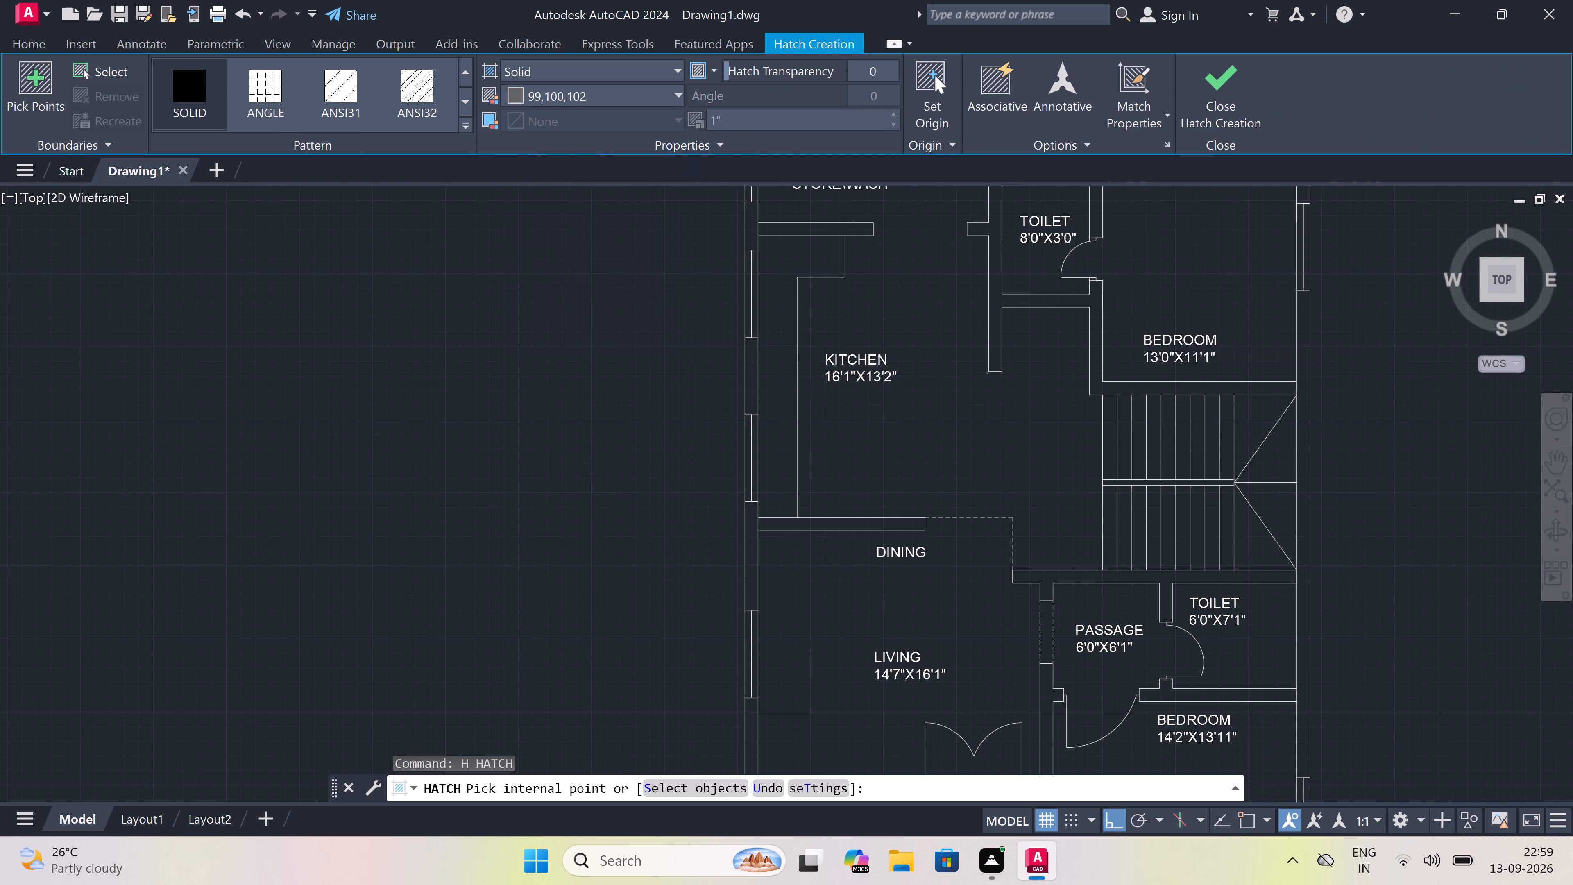
pyautogui.scroll(-1, 529, 279)
pyautogui.scroll(4, 612, 222)
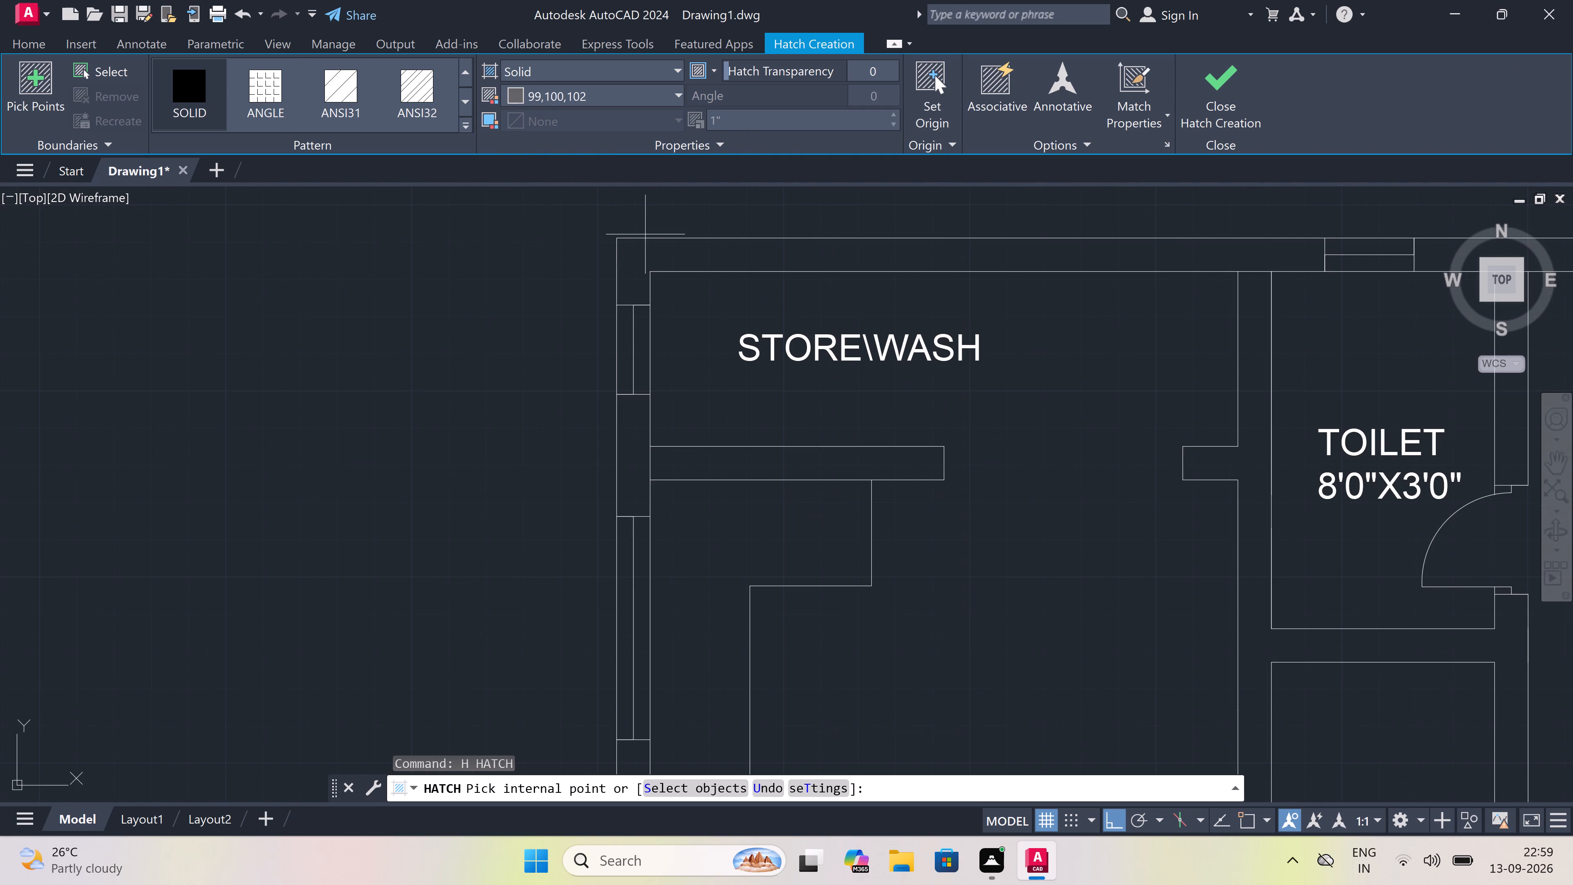
pyautogui.scroll(2, 636, 256)
pyautogui.click(637, 258)
pyautogui.scroll(-3, 637, 258)
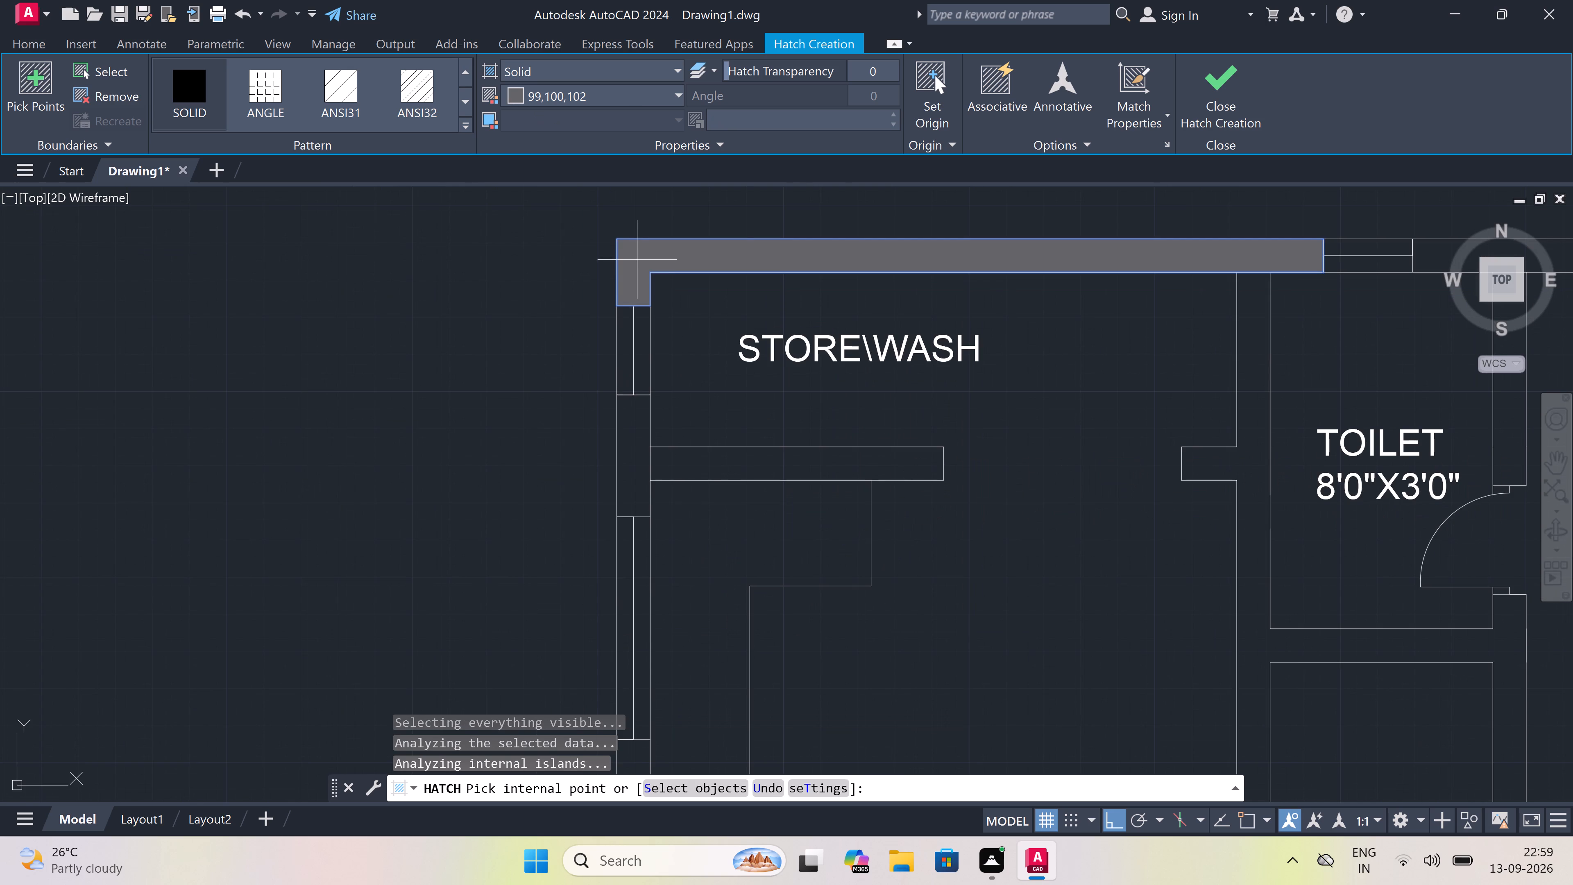
pyautogui.click(630, 441)
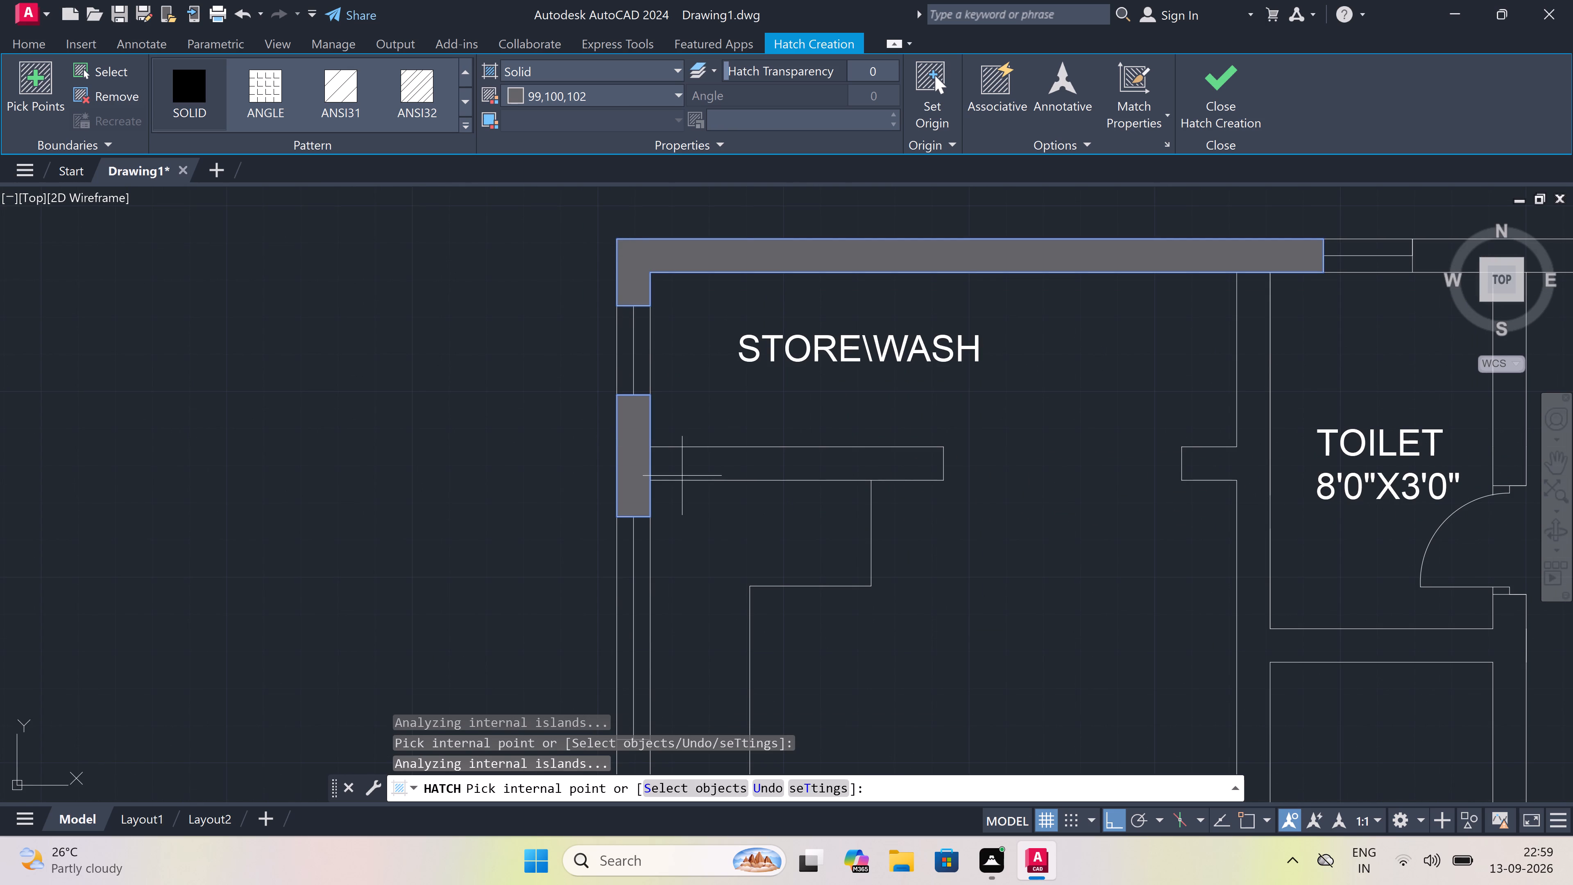
pyautogui.click(694, 470)
# Add the walls around the north toilet and bedroom, the northeast corner and the east wall between windows to the solid hatch.
pyautogui.scroll(-3, 694, 469)
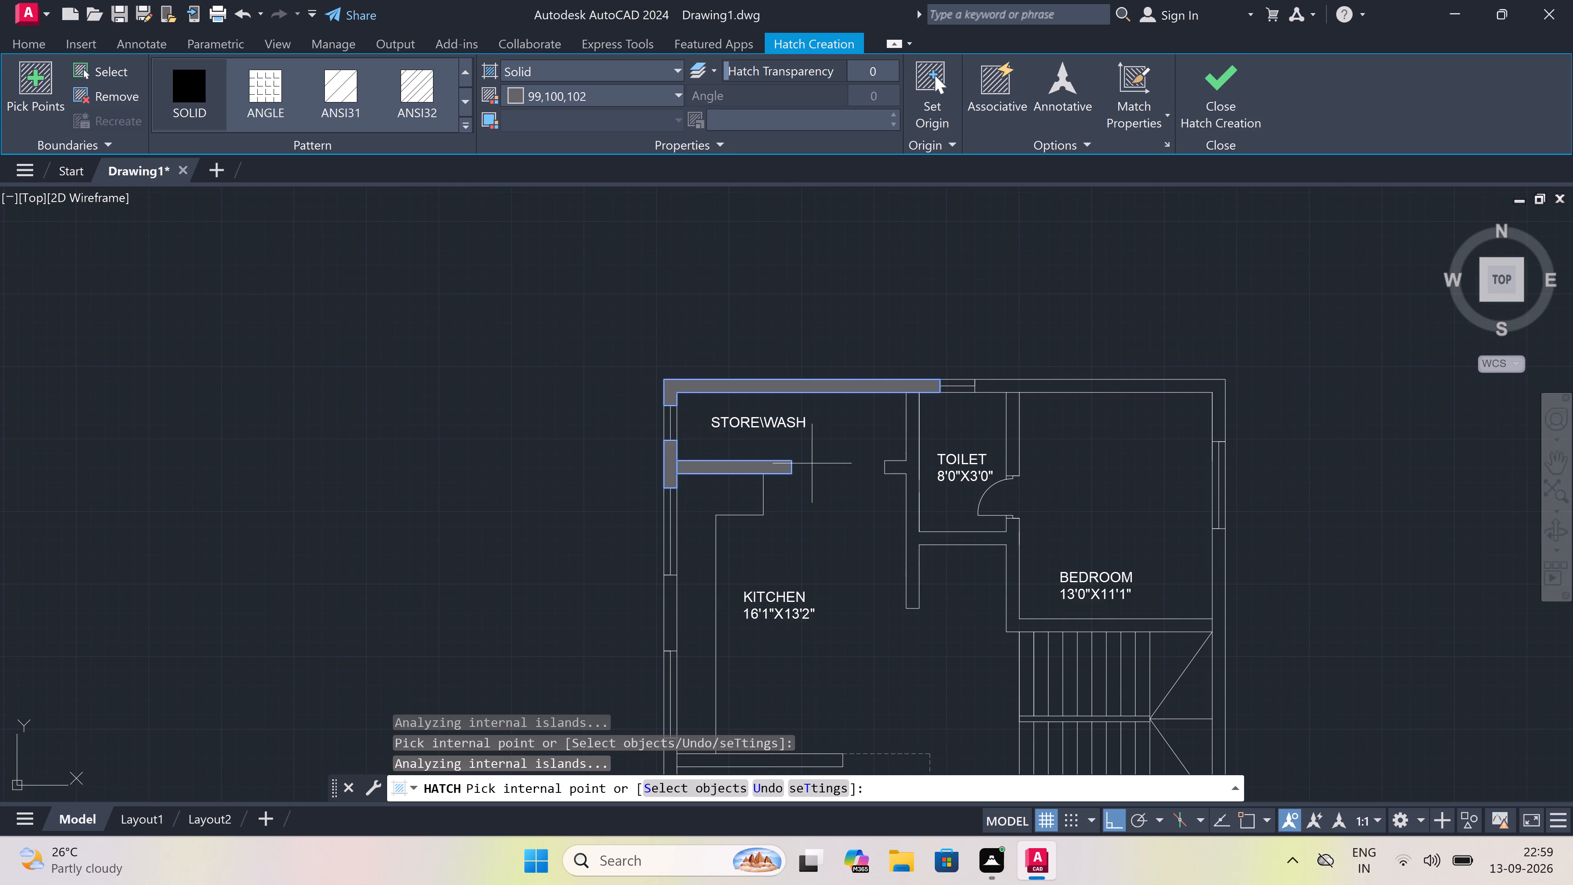
pyautogui.scroll(2, 906, 466)
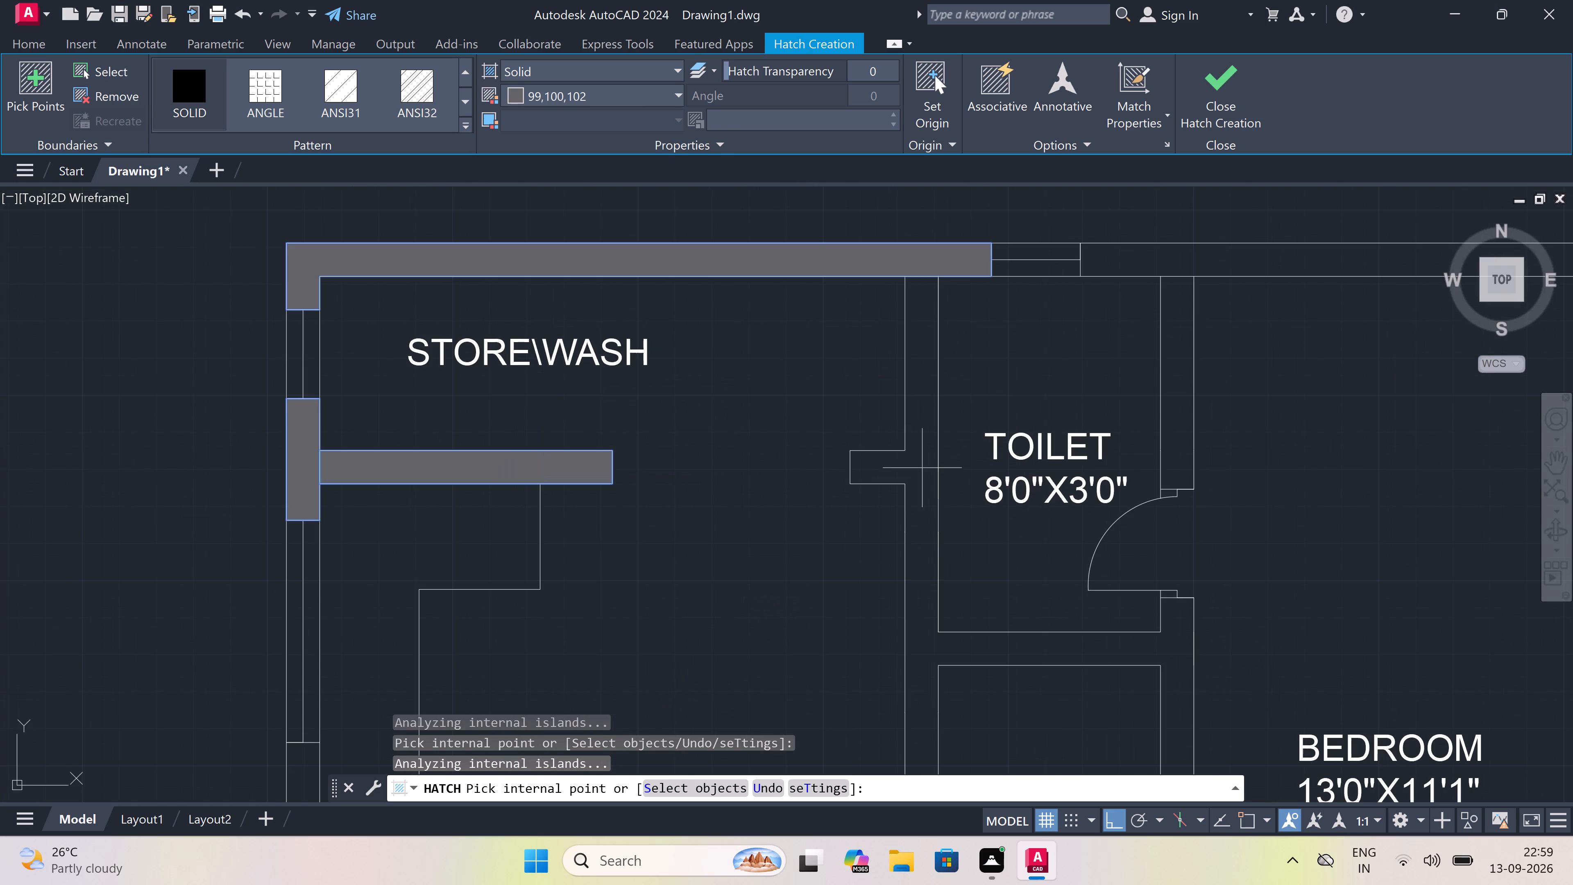
pyautogui.click(927, 473)
pyautogui.scroll(-4, 927, 473)
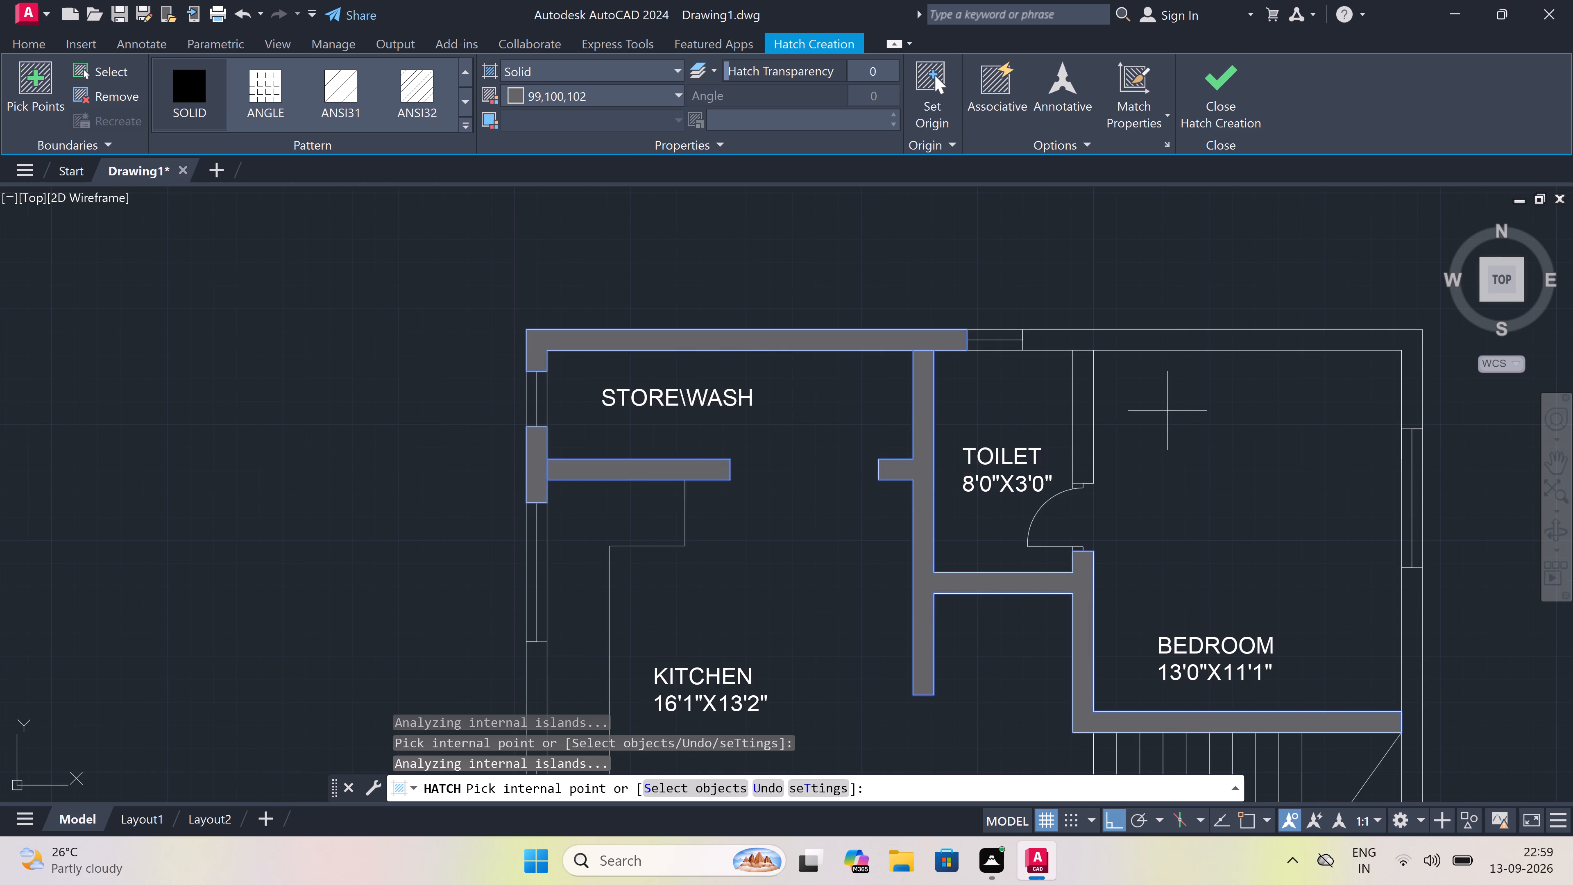
pyautogui.click(1081, 381)
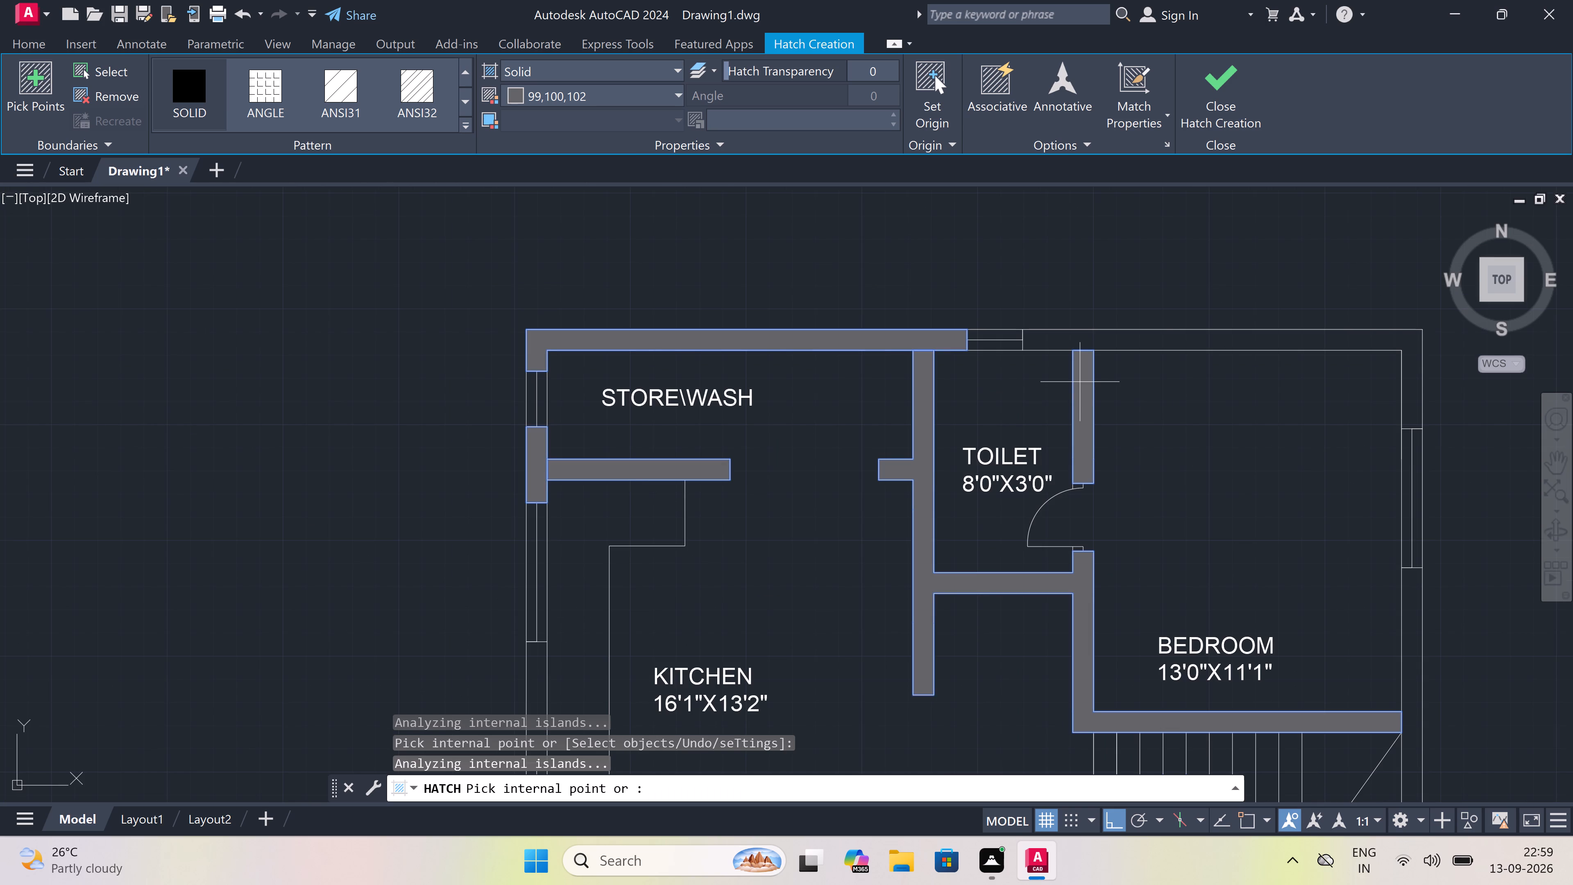
pyautogui.click(1090, 346)
pyautogui.scroll(-4, 1090, 346)
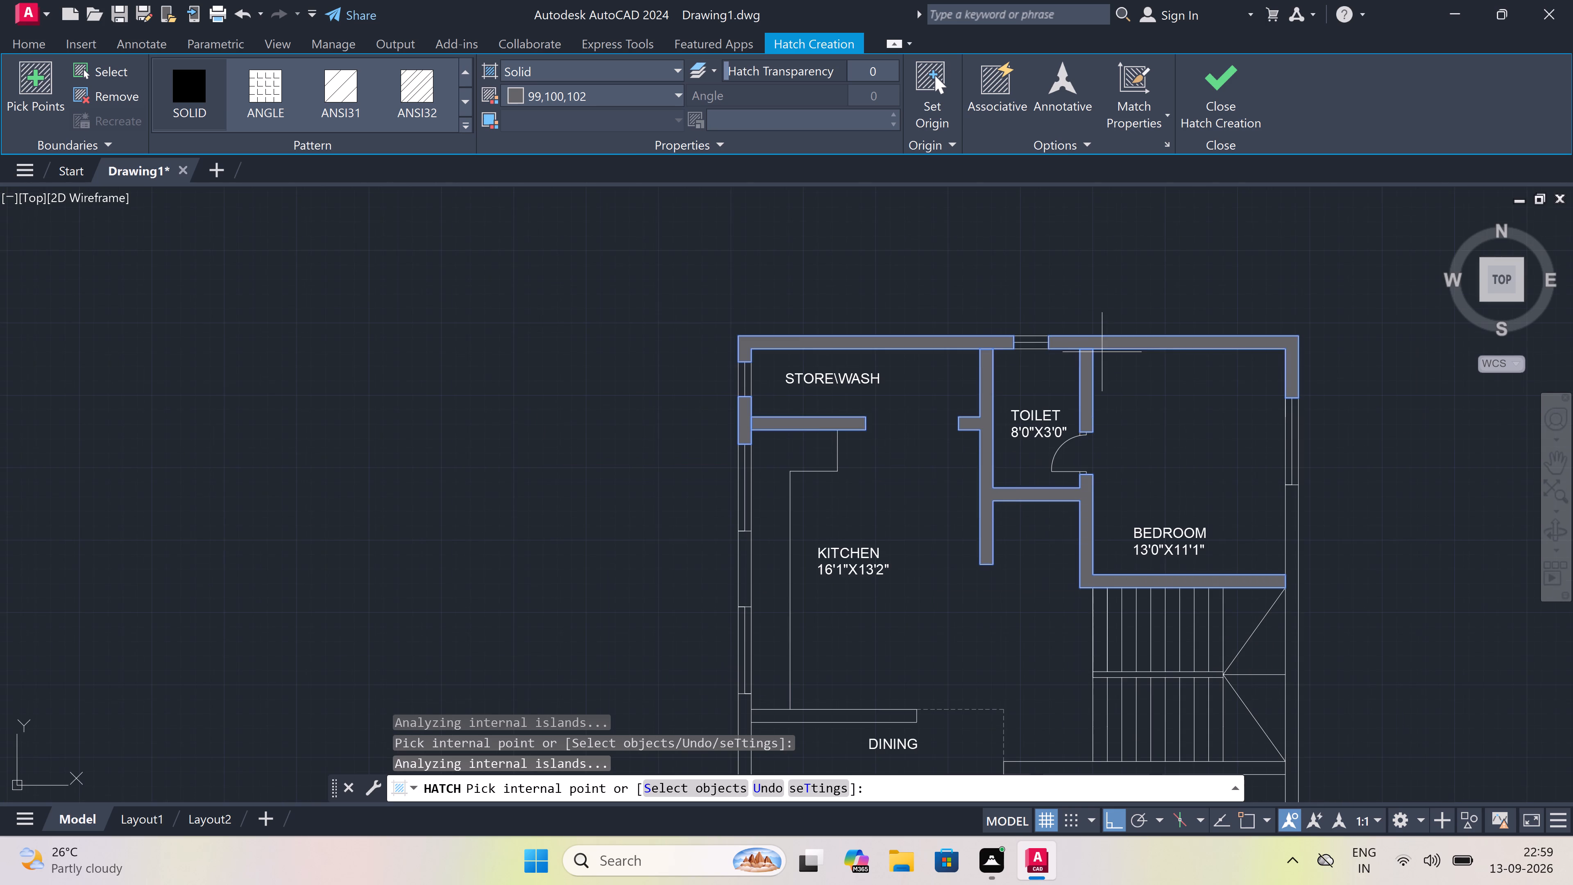
pyautogui.scroll(-3, 1218, 446)
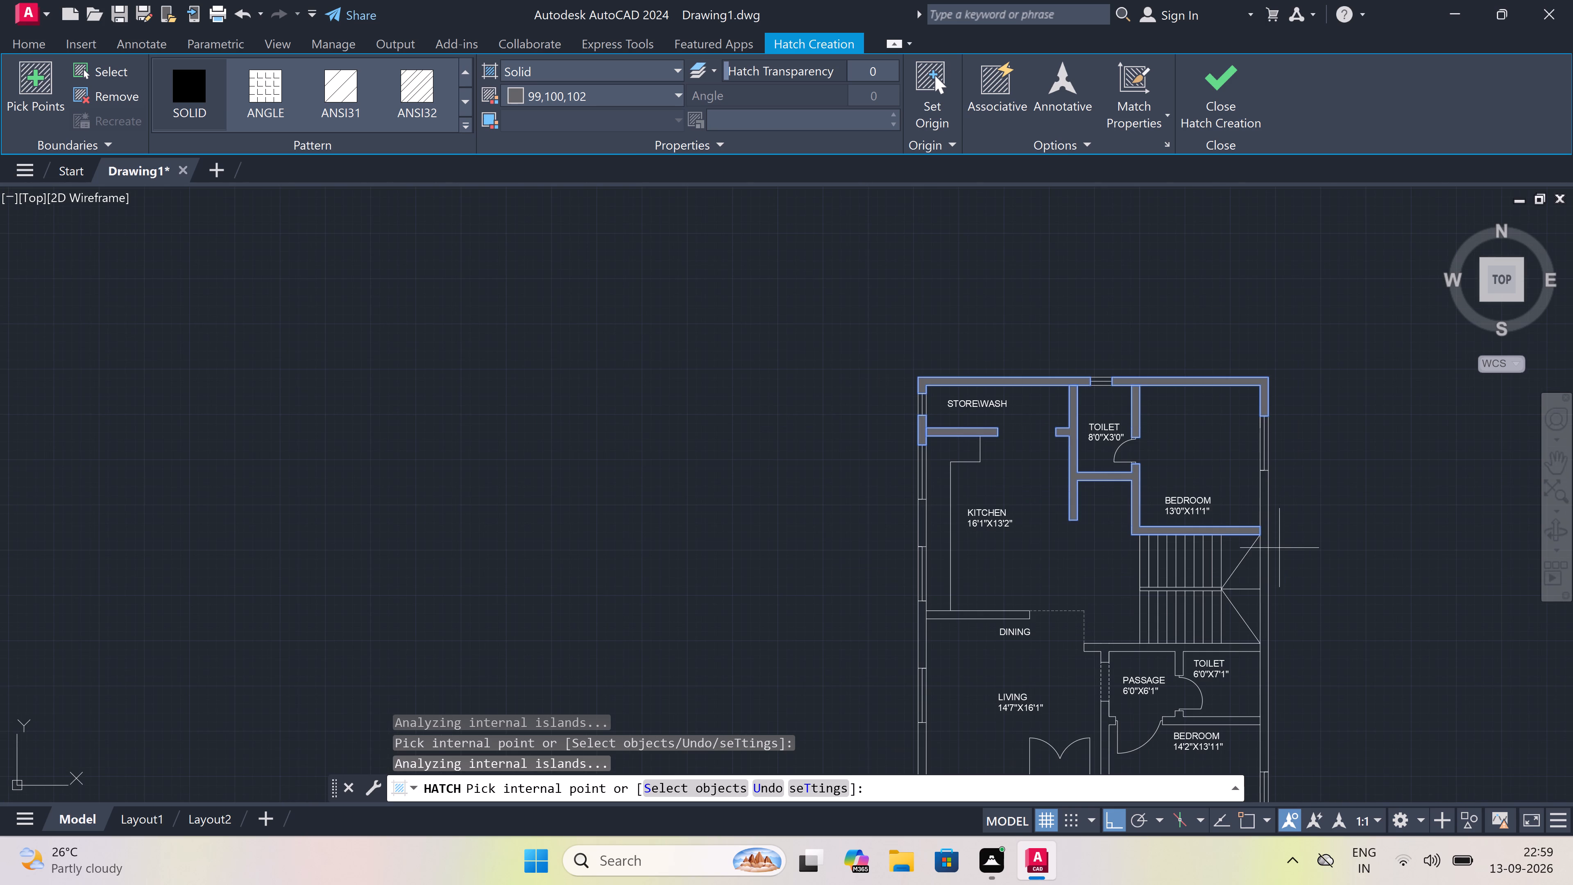
pyautogui.scroll(4, 1276, 548)
pyautogui.click(1248, 507)
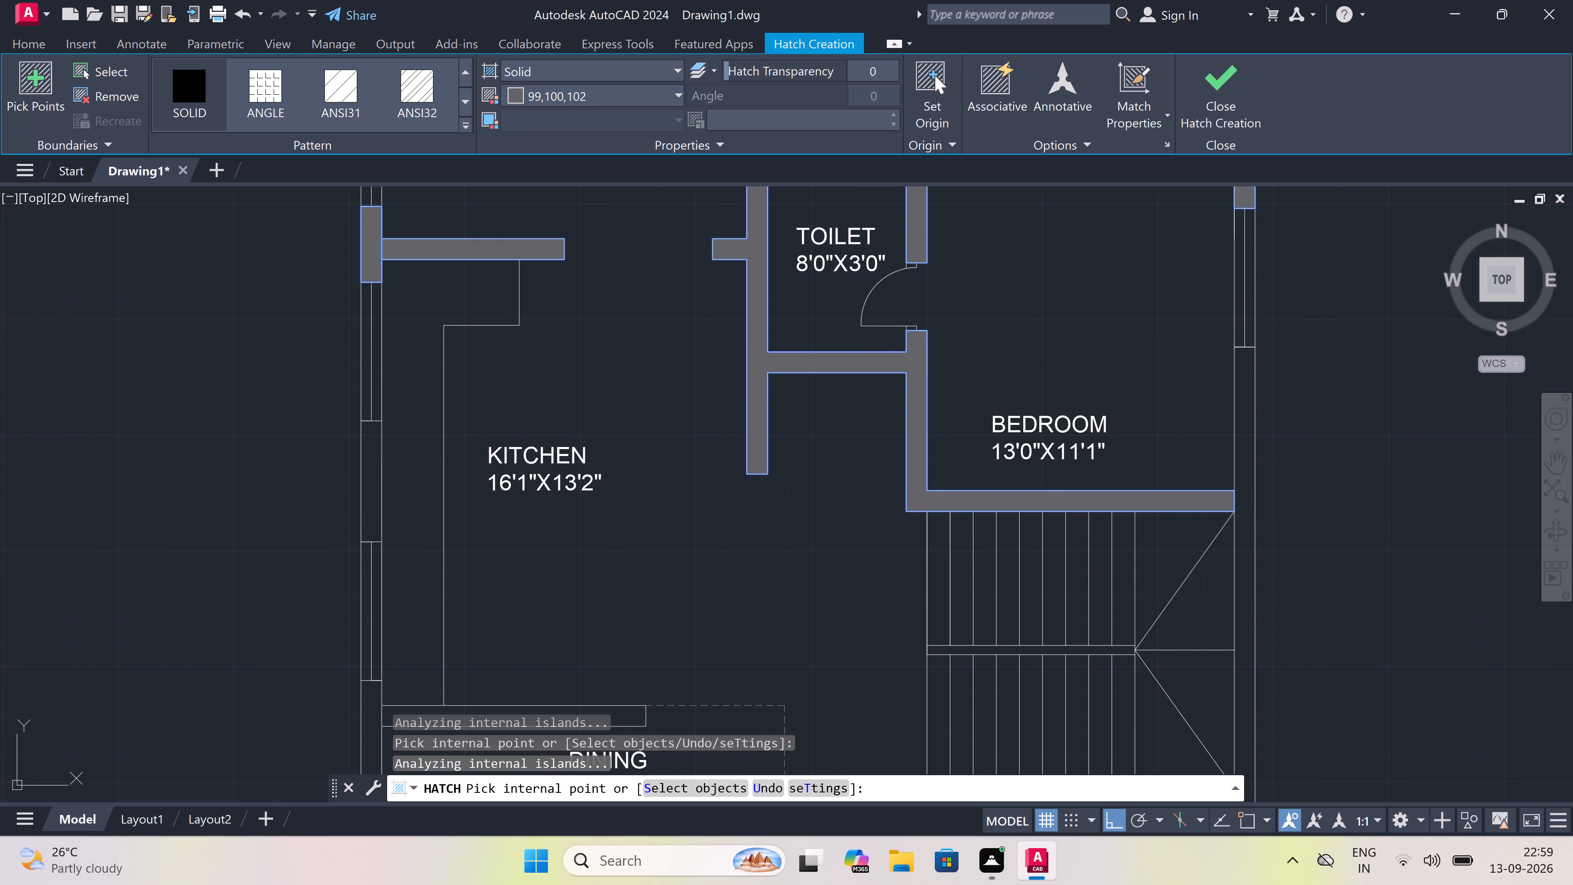
# Fill the southeast bedroom's south wall on both sides of its window, including the connected east and west wall segments.
pyautogui.scroll(-11, 1248, 507)
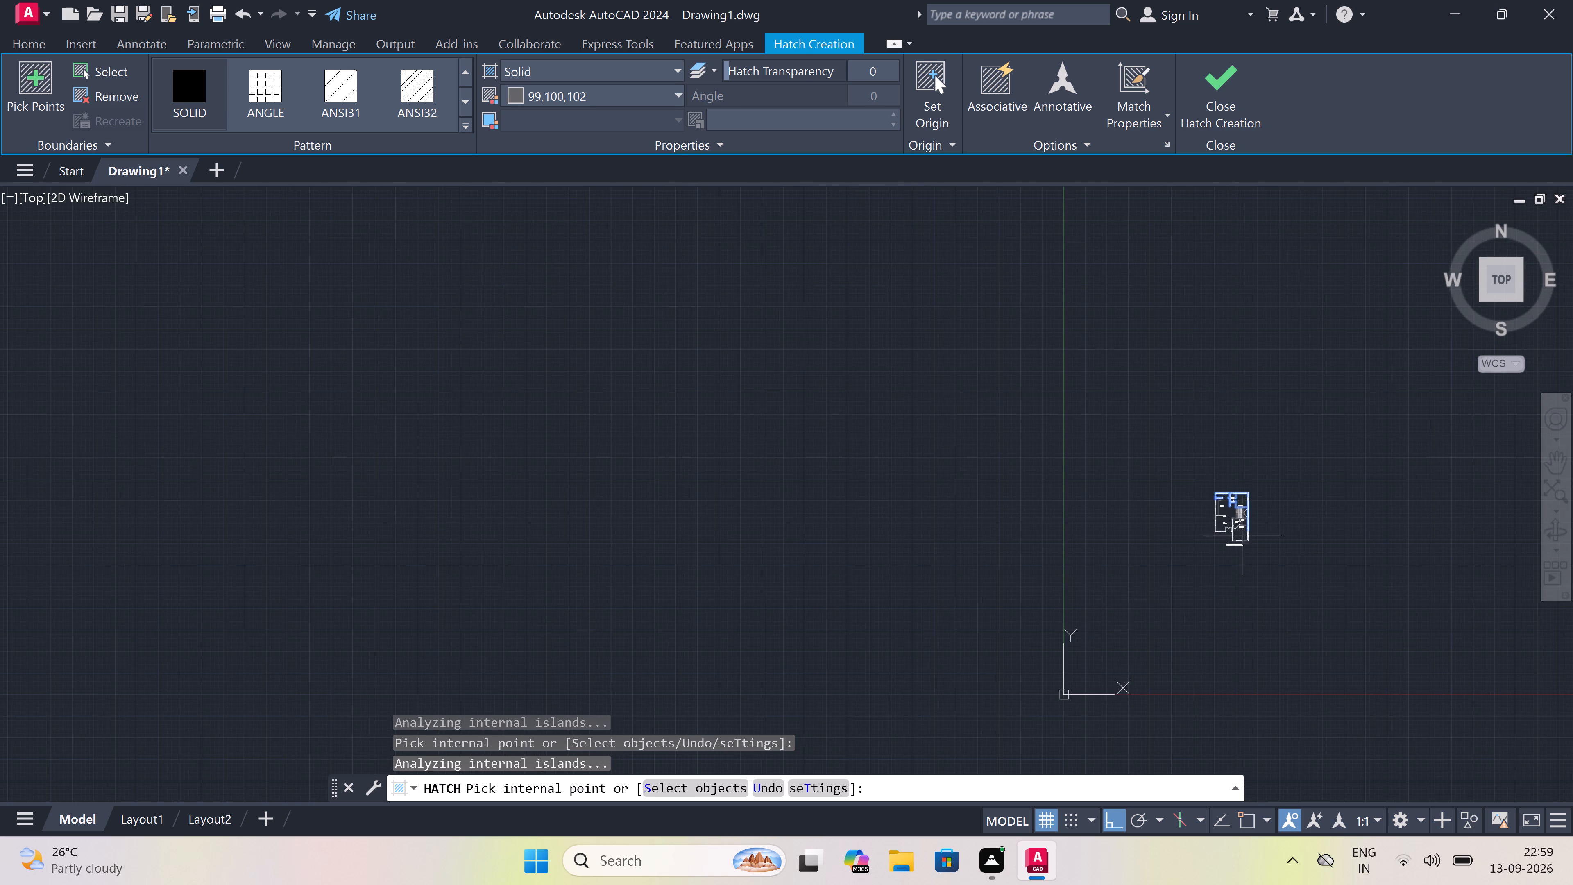
pyautogui.scroll(4, 1242, 536)
pyautogui.scroll(5, 1236, 572)
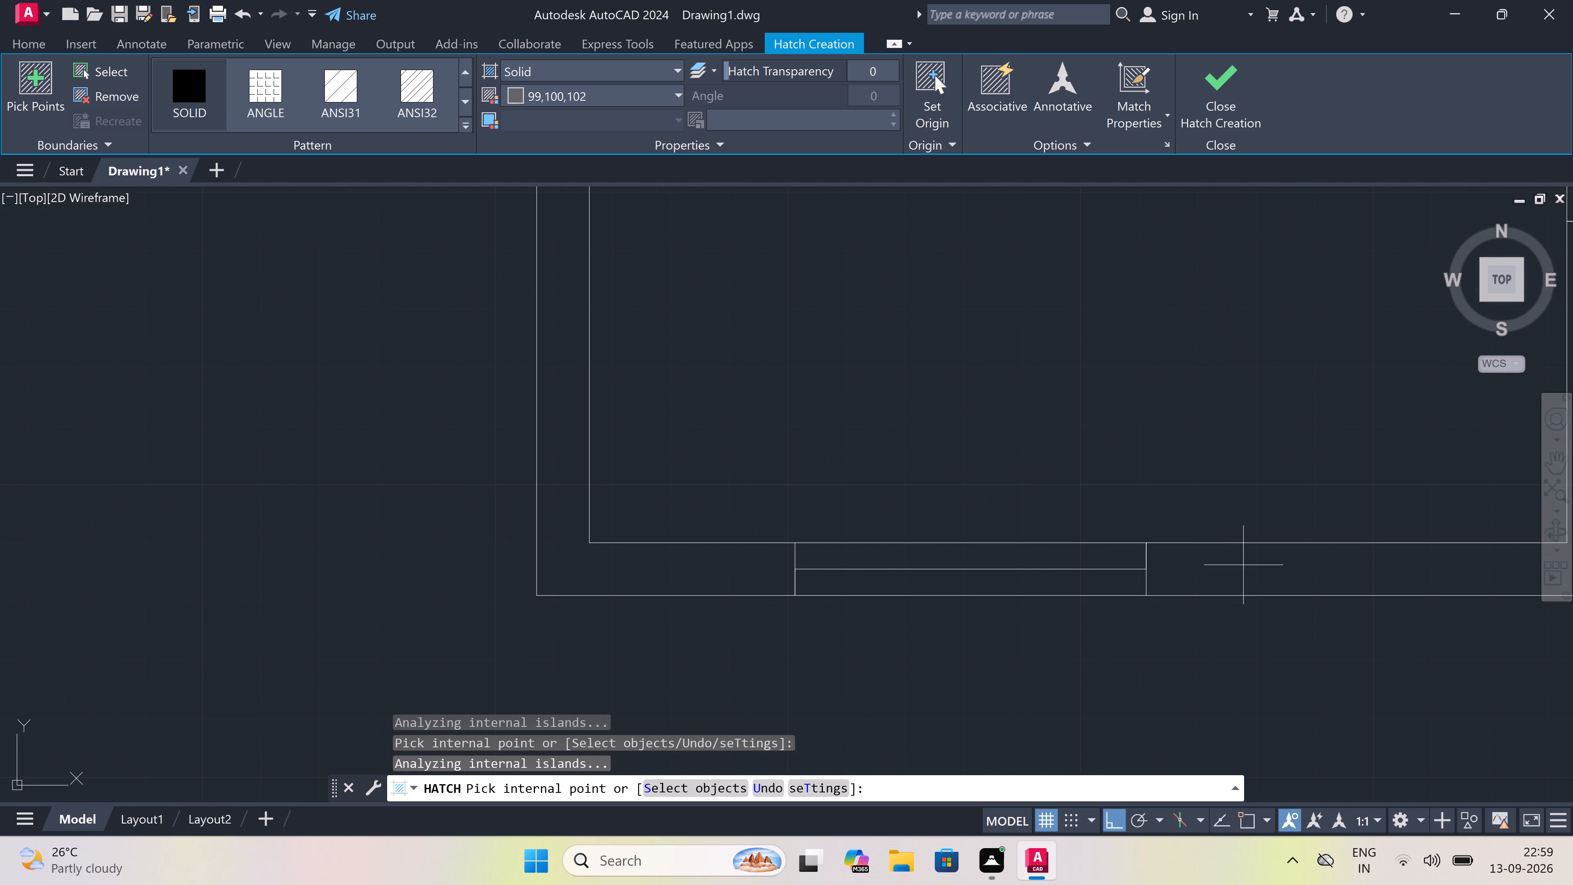
pyautogui.click(1243, 566)
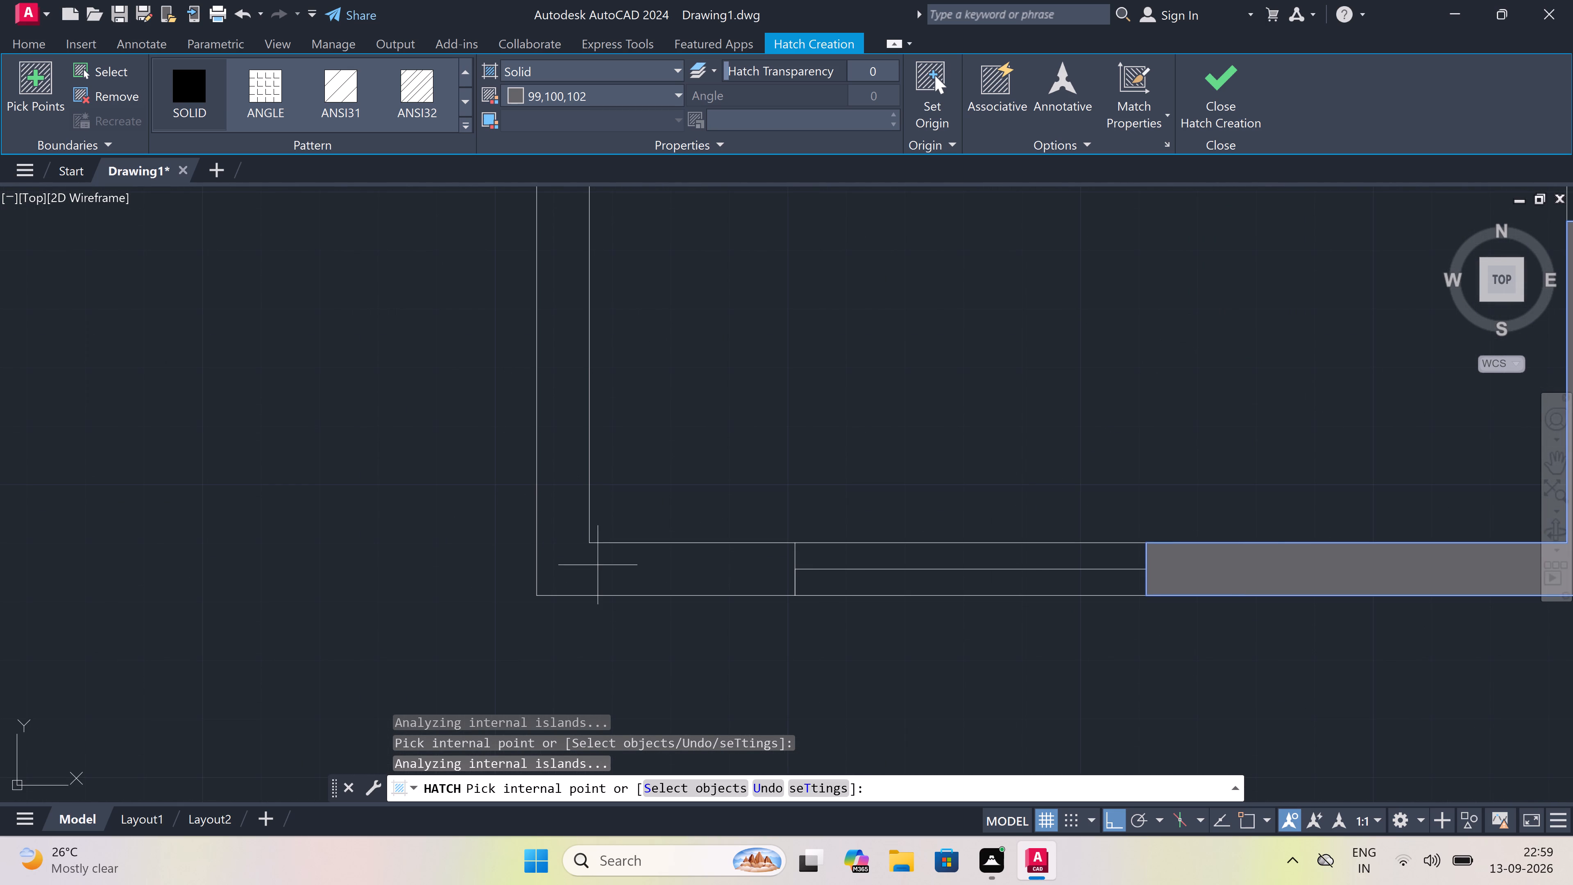
pyautogui.click(599, 567)
# Fill the living room's south and west wall segments and the partition between kitchen and dining with the solid grey hatch.
pyautogui.scroll(-5, 599, 567)
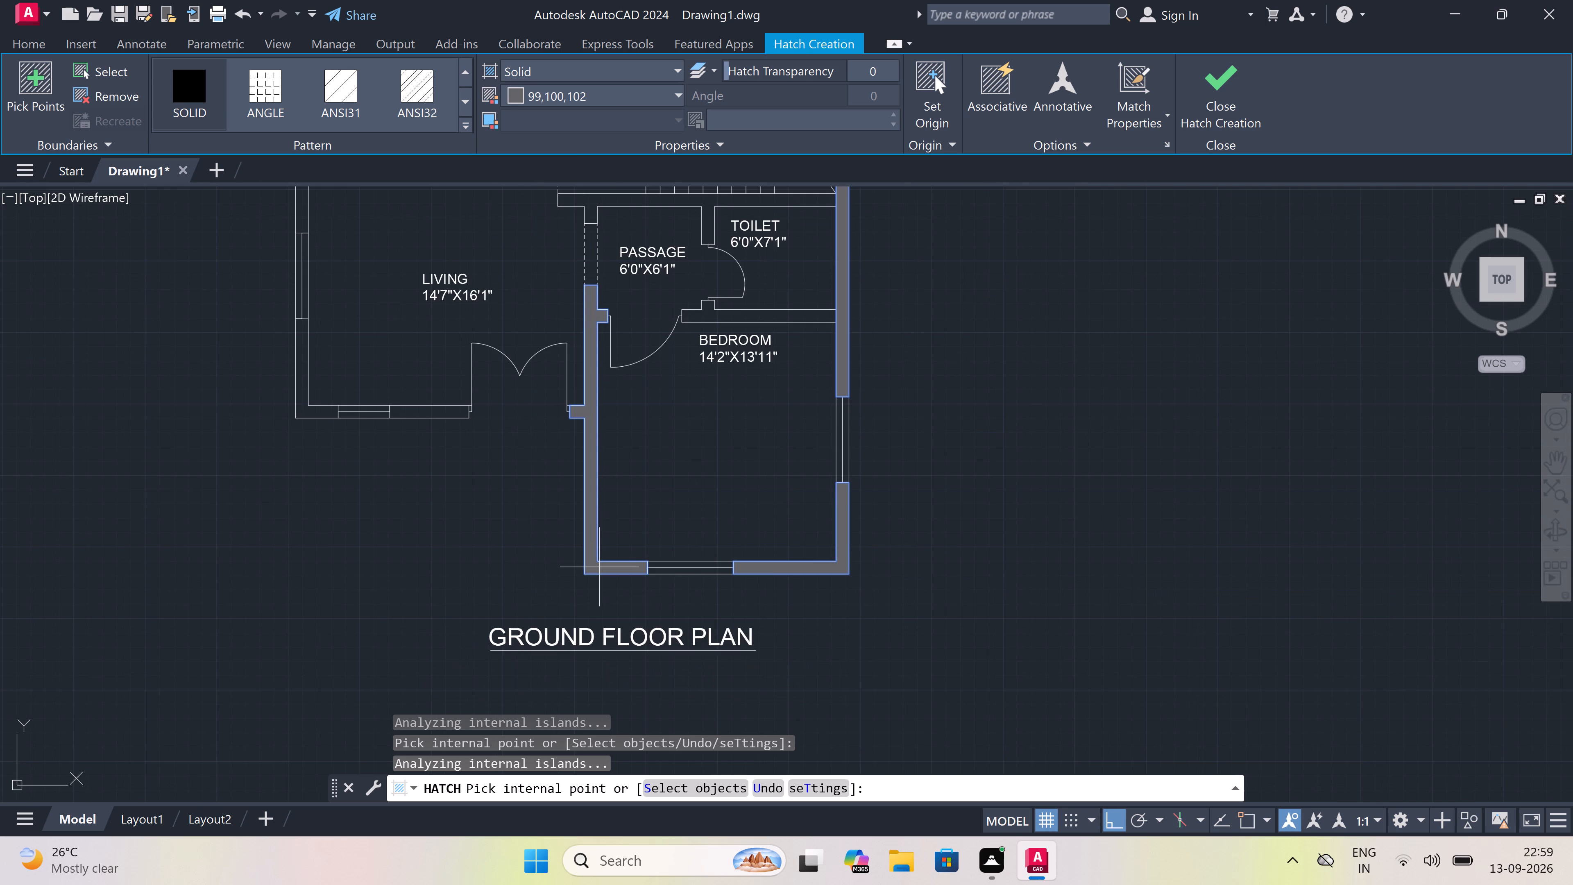
pyautogui.scroll(3, 402, 403)
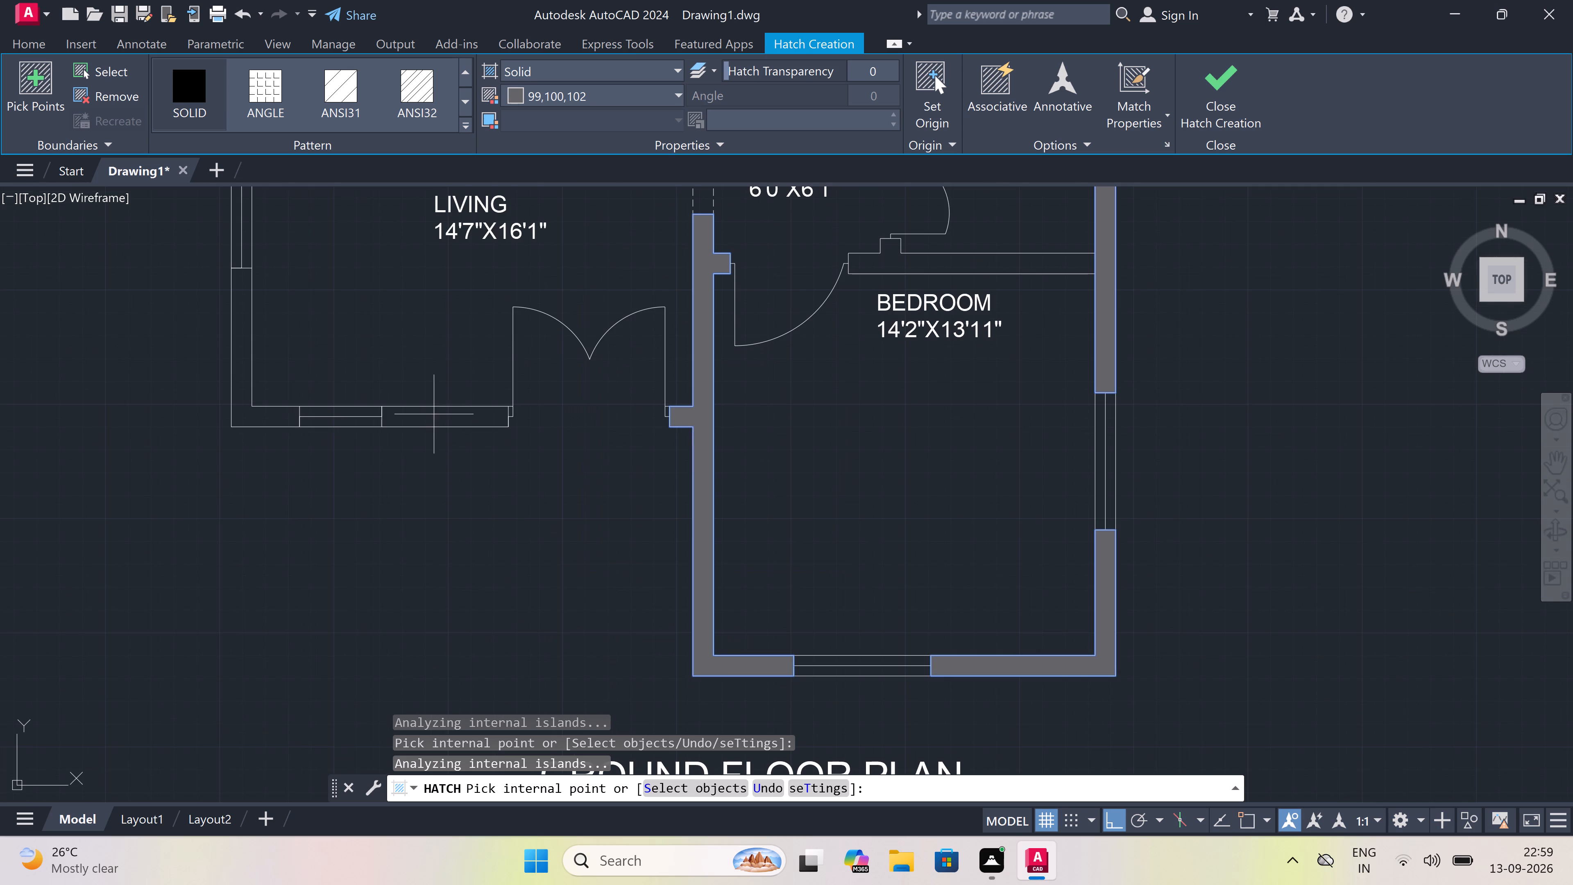
pyautogui.click(437, 420)
pyautogui.scroll(-5, 437, 421)
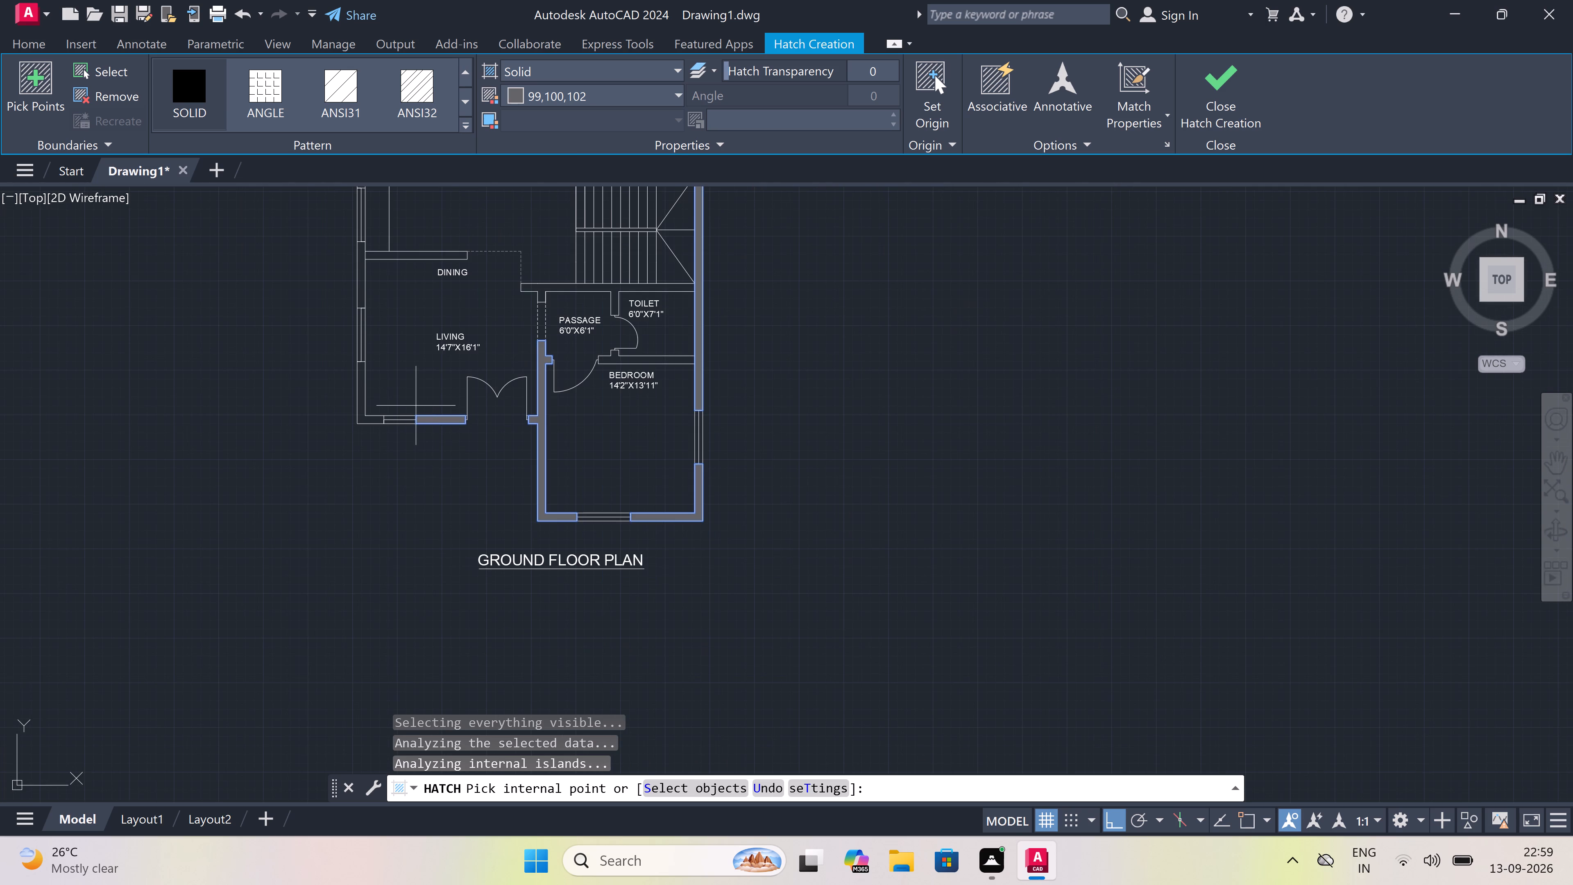
pyautogui.scroll(3, 349, 284)
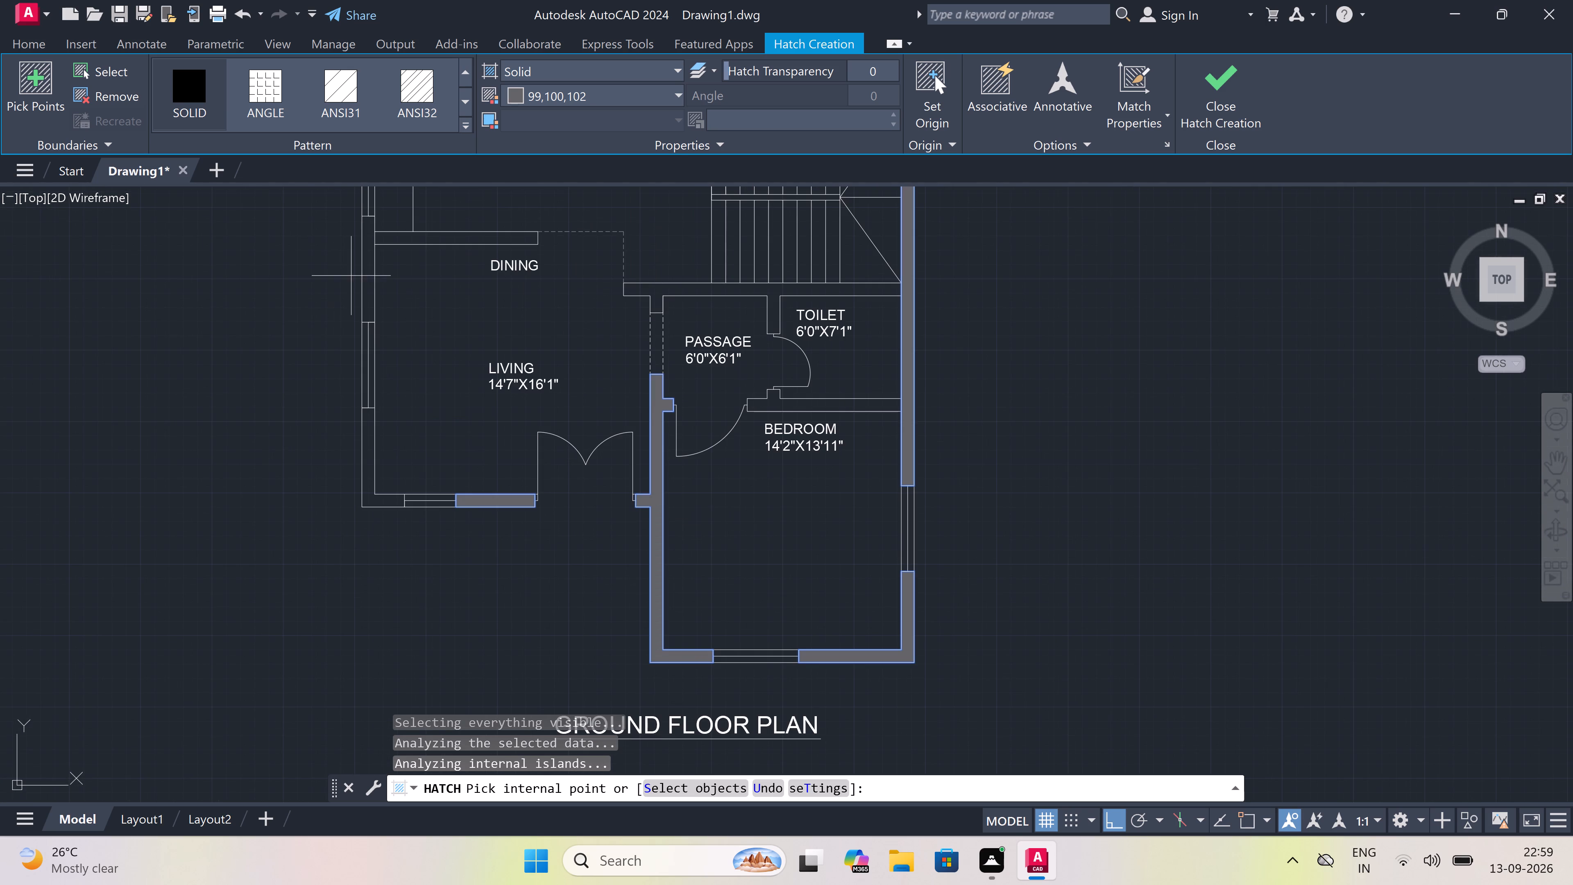
pyautogui.click(372, 254)
pyautogui.click(406, 238)
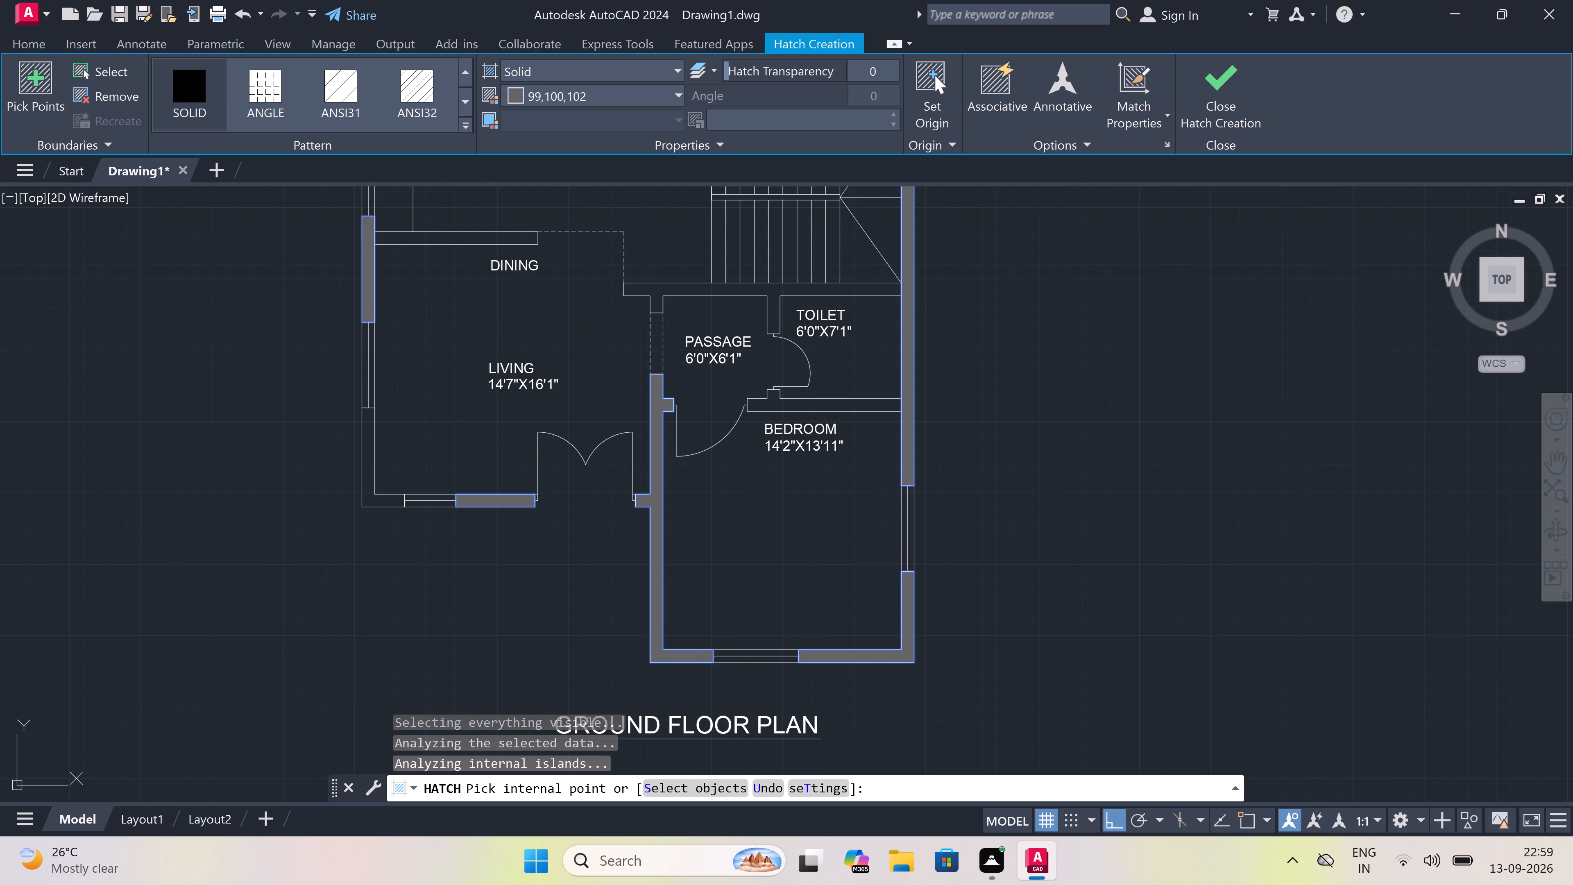
pyautogui.click(367, 449)
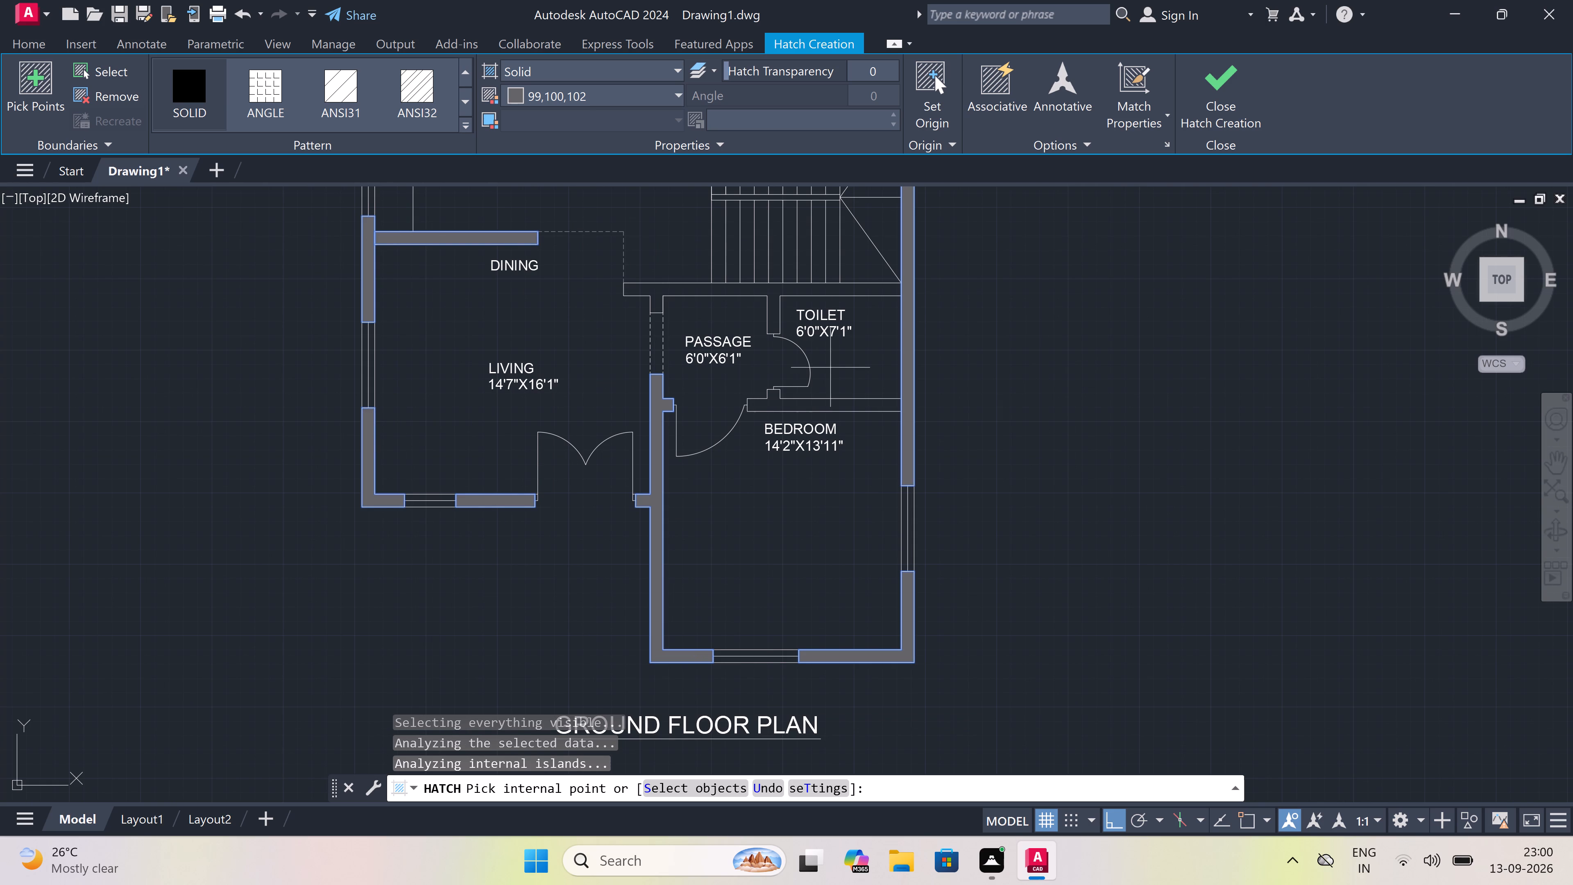
# Fill the passage and south toilet walls and the kitchen's west wall between its windows, and finish the hatch.
pyautogui.click(777, 293)
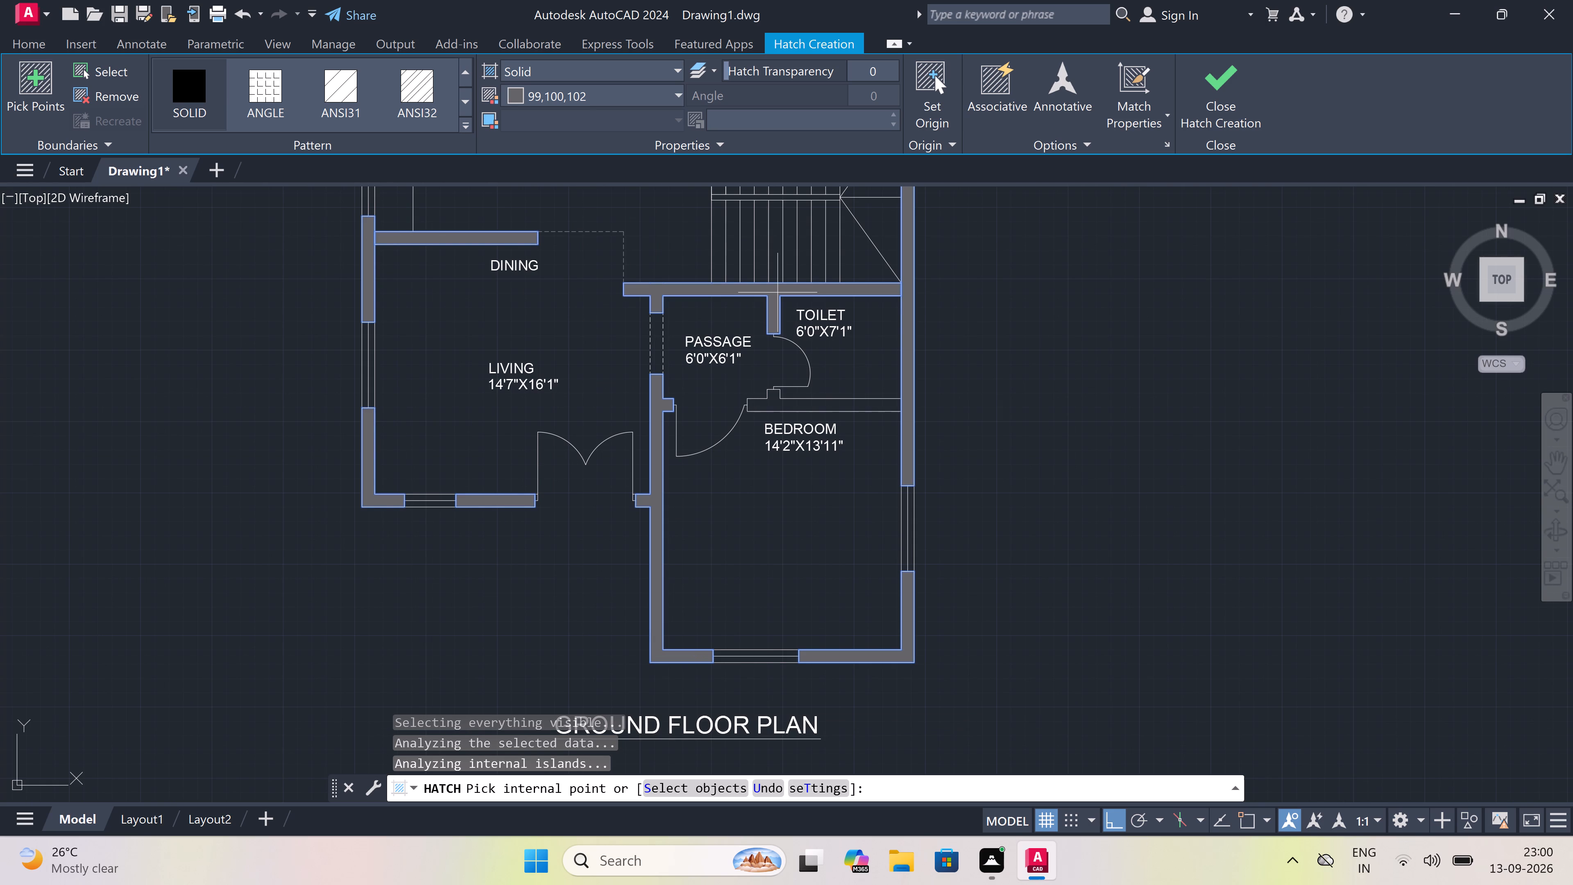
pyautogui.click(811, 406)
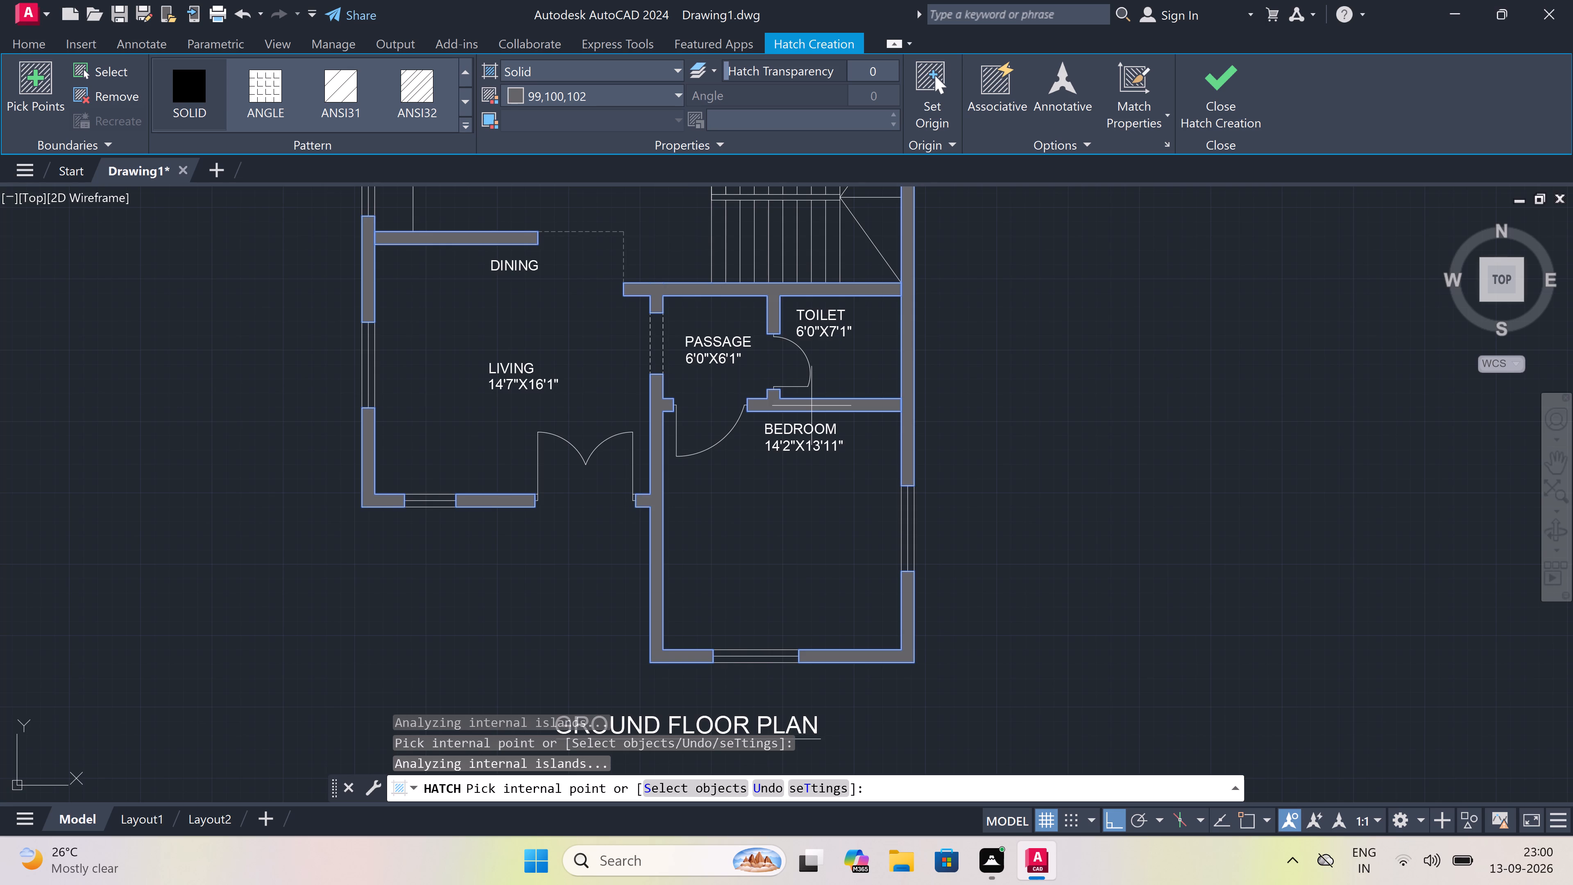
pyautogui.scroll(-6, 811, 410)
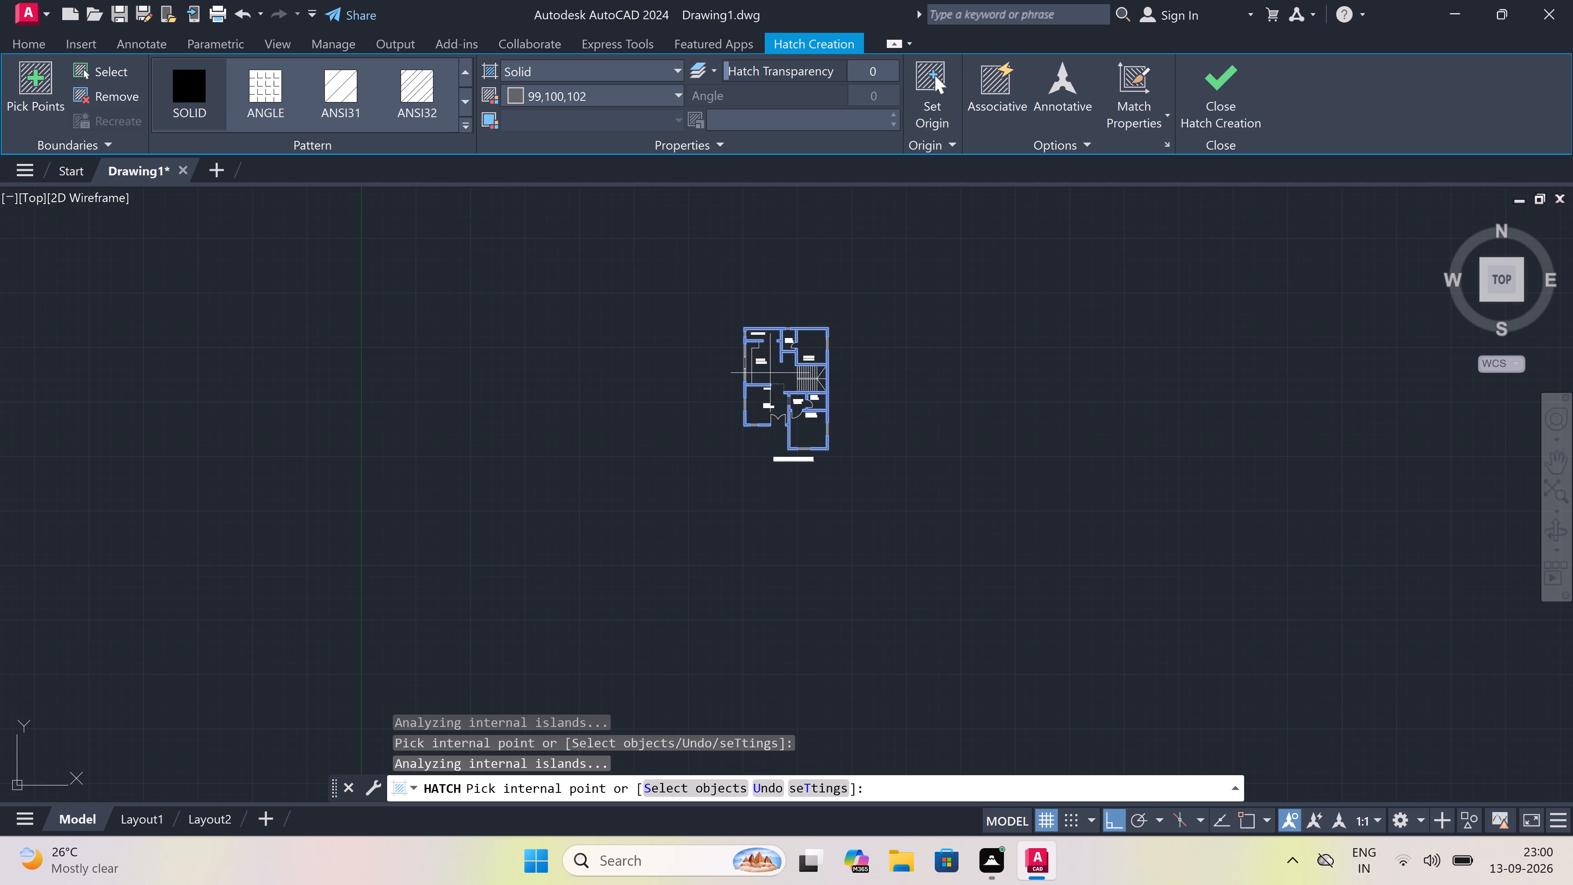
pyautogui.scroll(4, 739, 366)
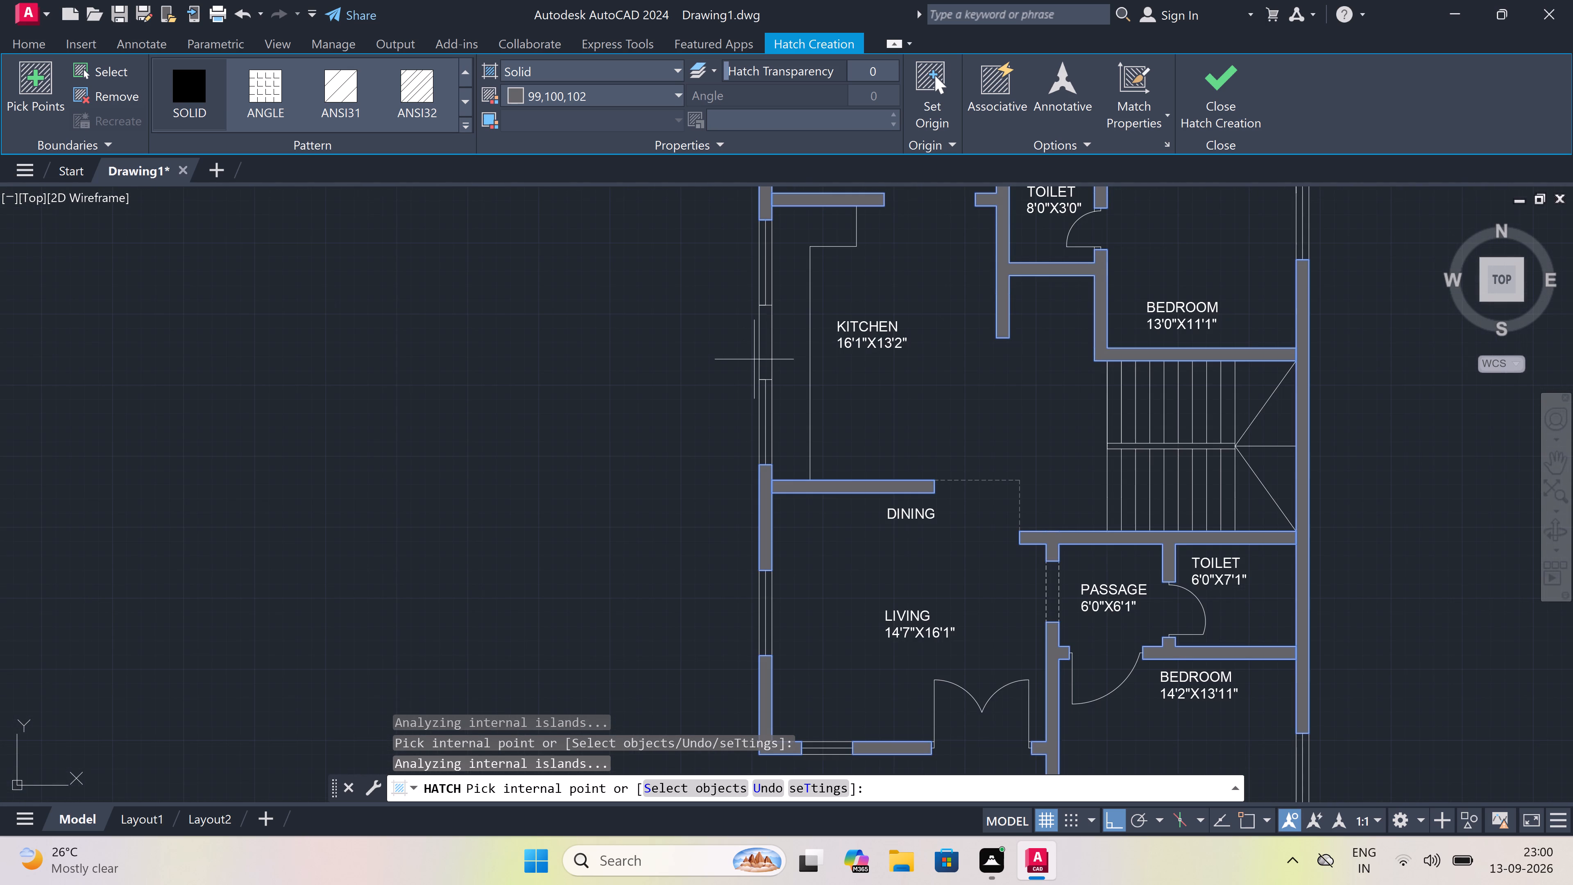
pyautogui.scroll(3, 761, 352)
pyautogui.click(769, 340)
pyautogui.scroll(-3, 769, 340)
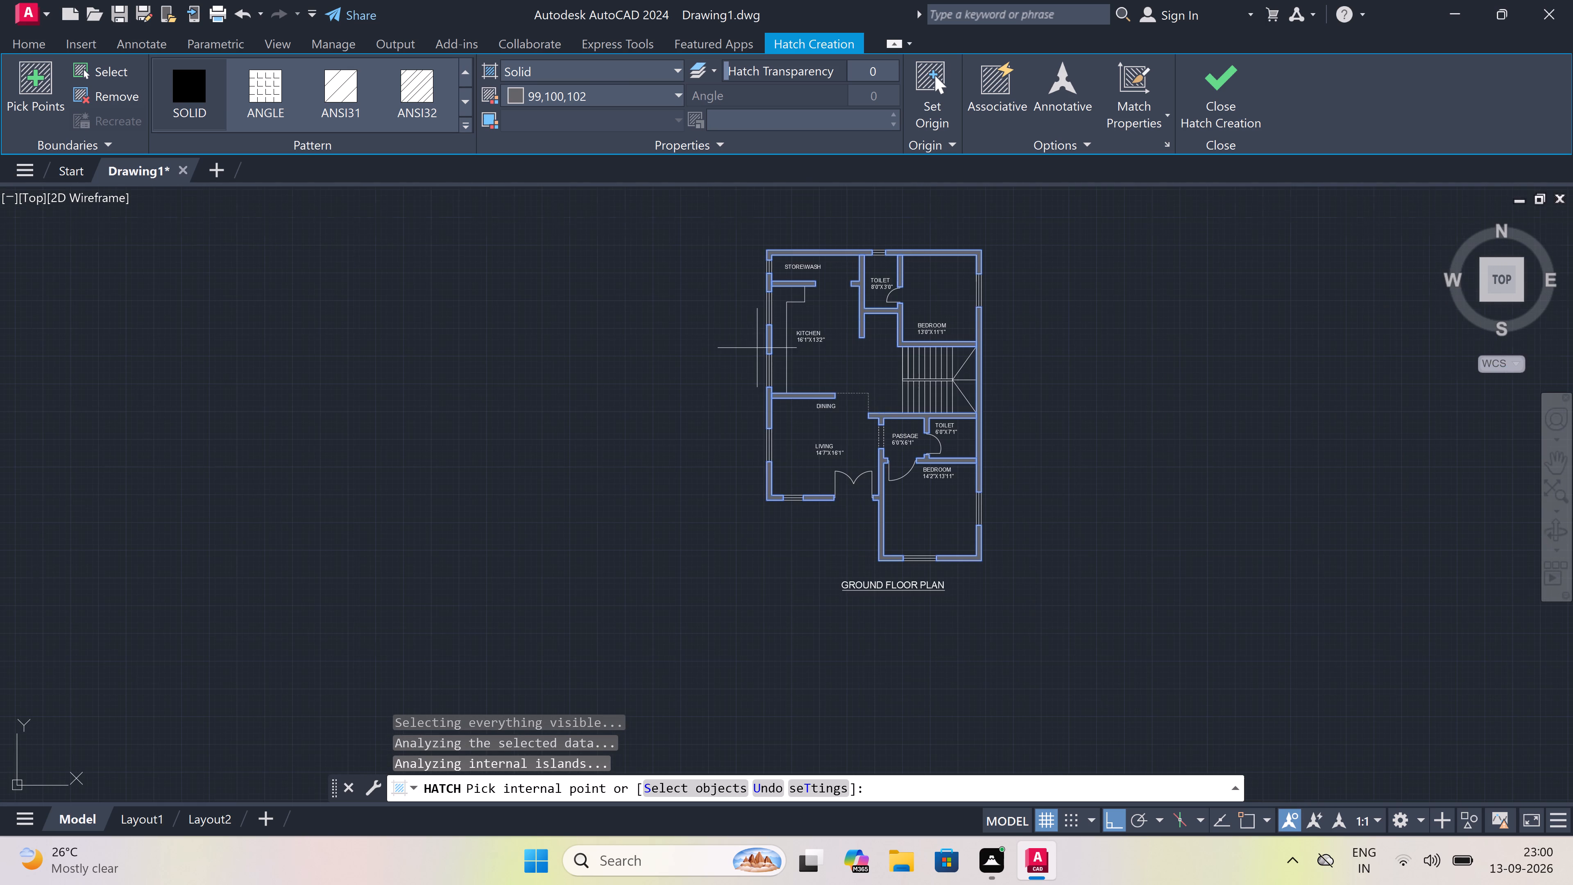
pyautogui.press('Escape')
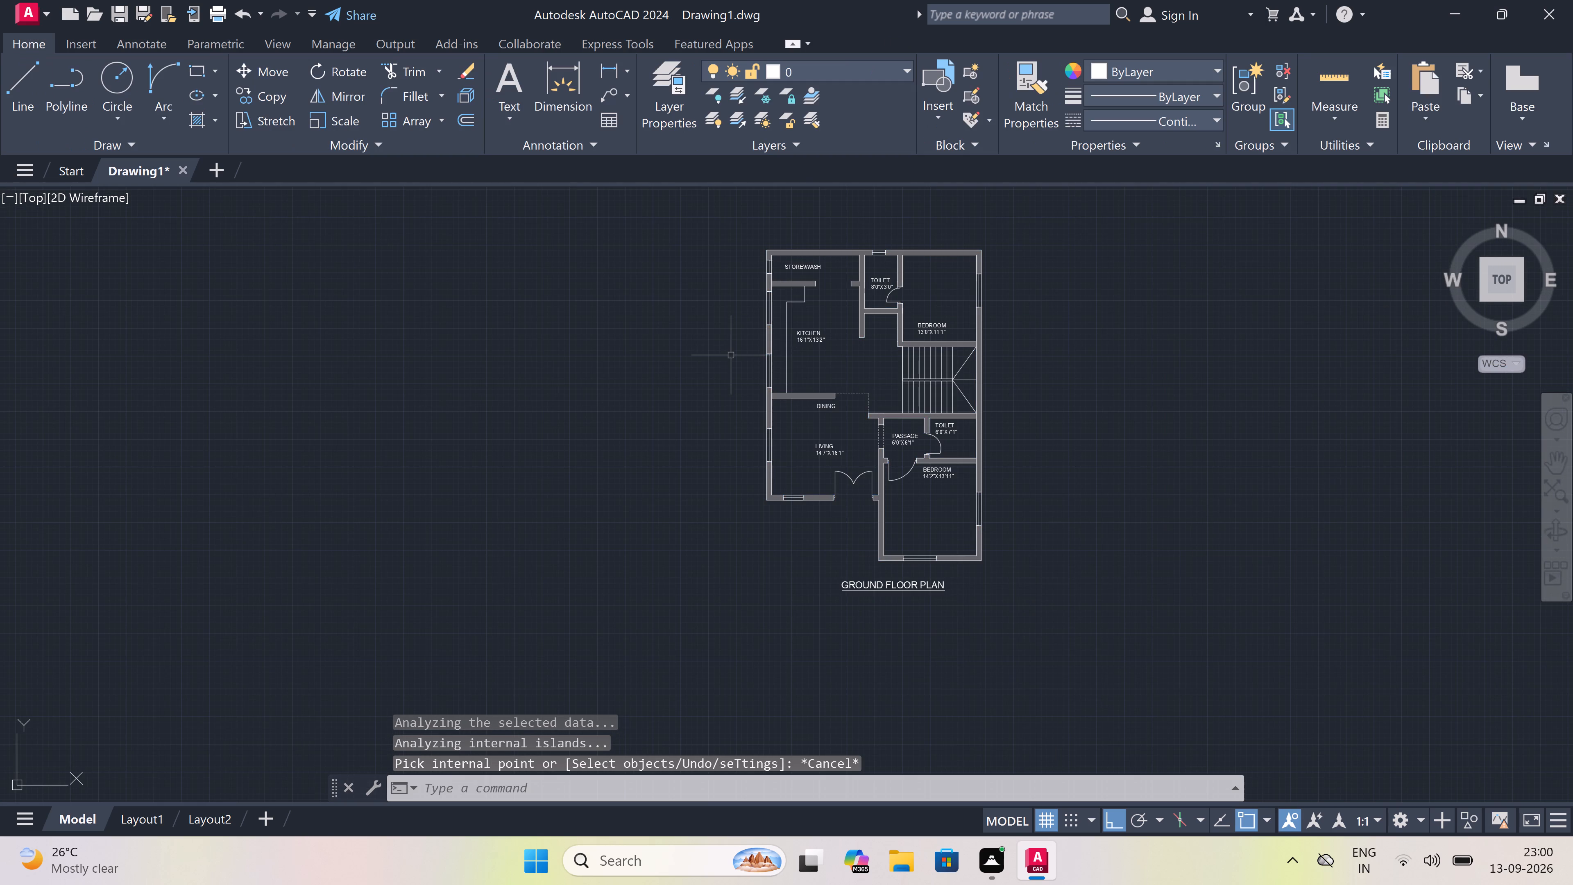
# Examine the hatched floor plan, checking the wall fills around the rooms, doors, windows and staircase.
pyautogui.scroll(-2, 731, 355)
pyautogui.scroll(3, 807, 326)
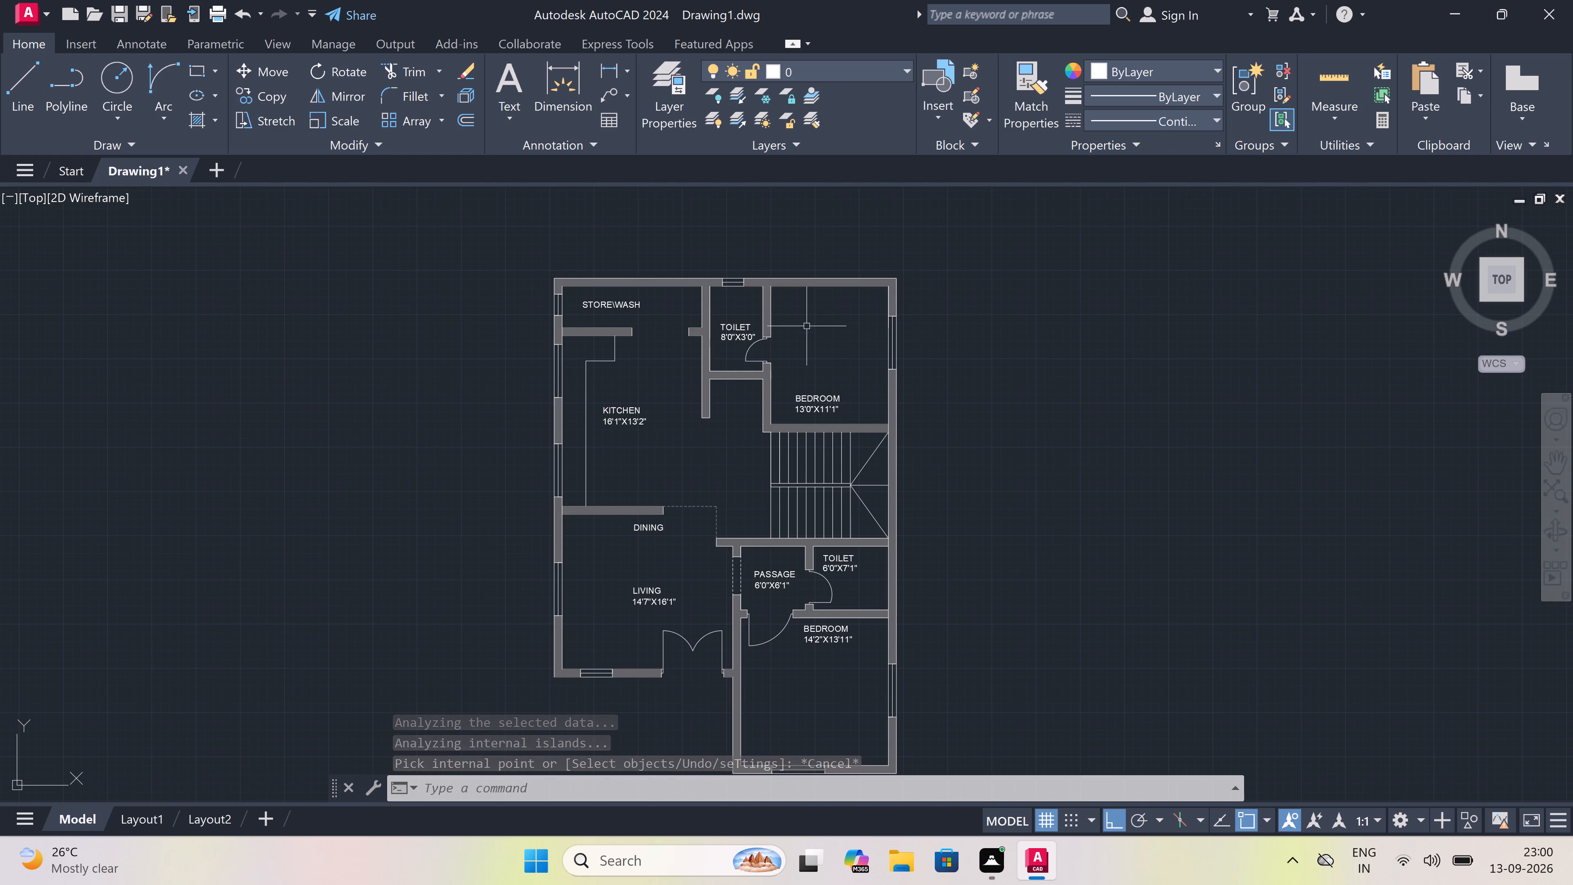
pyautogui.scroll(-1, 807, 326)
pyautogui.scroll(2, 807, 326)
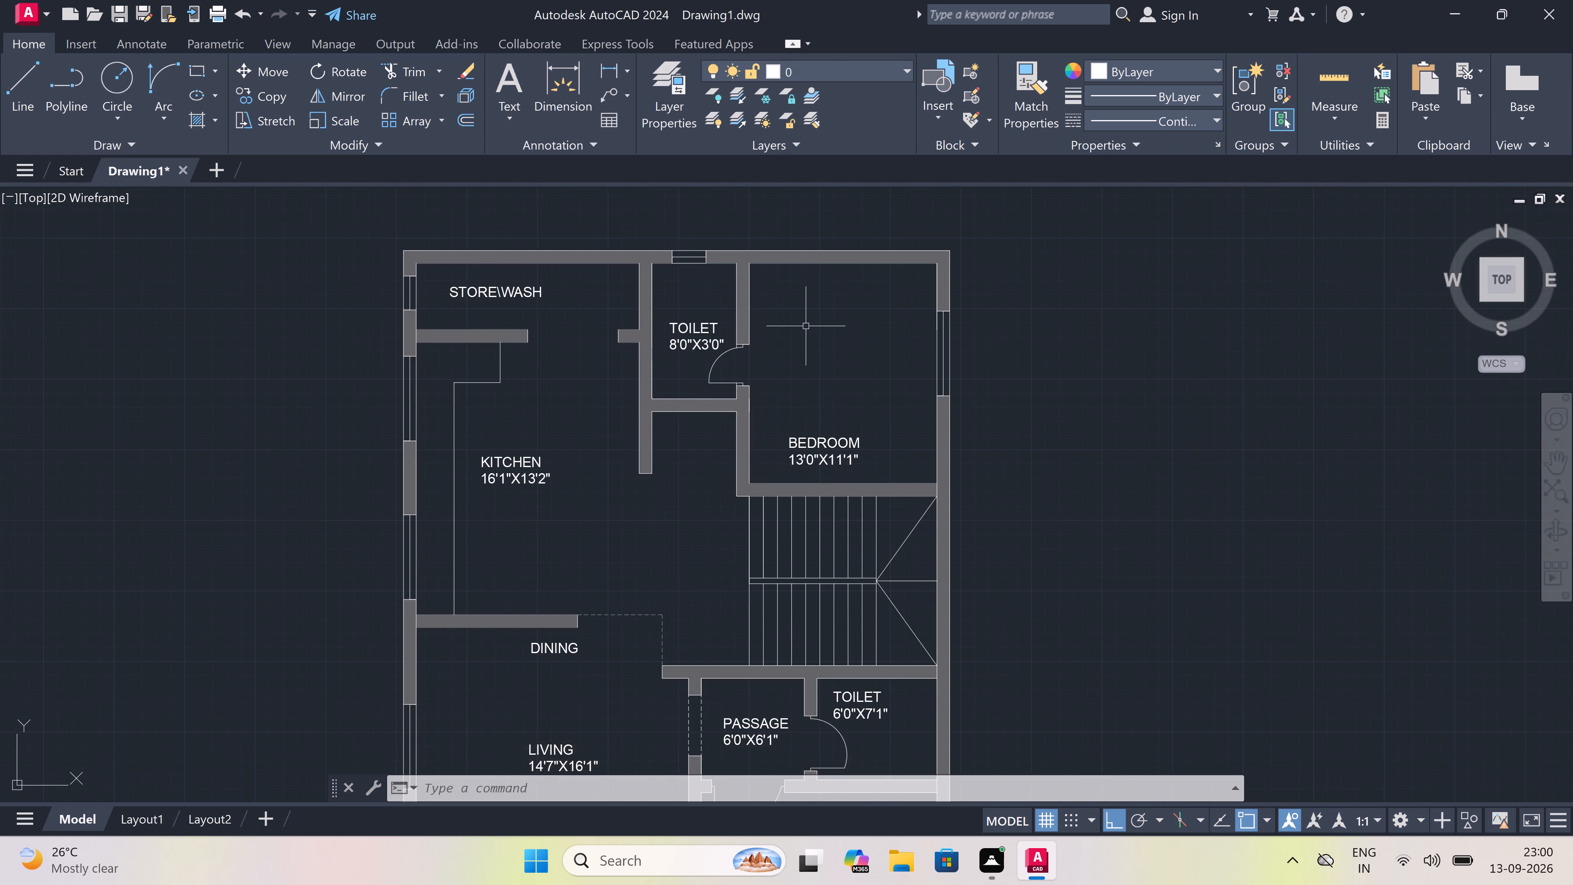
pyautogui.scroll(-1, 806, 328)
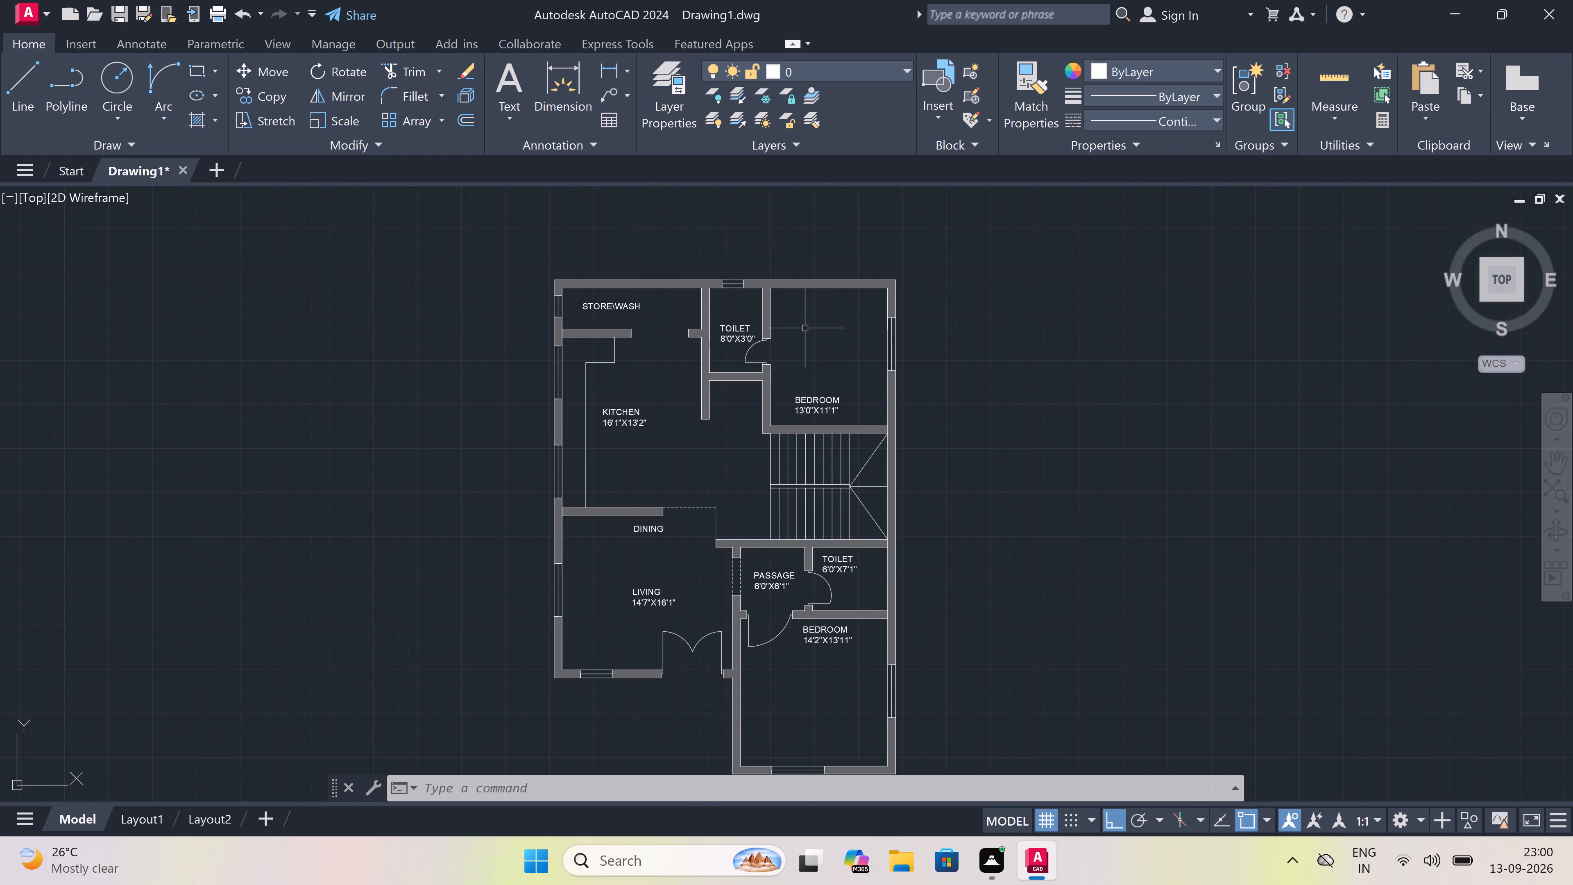
pyautogui.scroll(-1, 805, 329)
pyautogui.scroll(3, 727, 449)
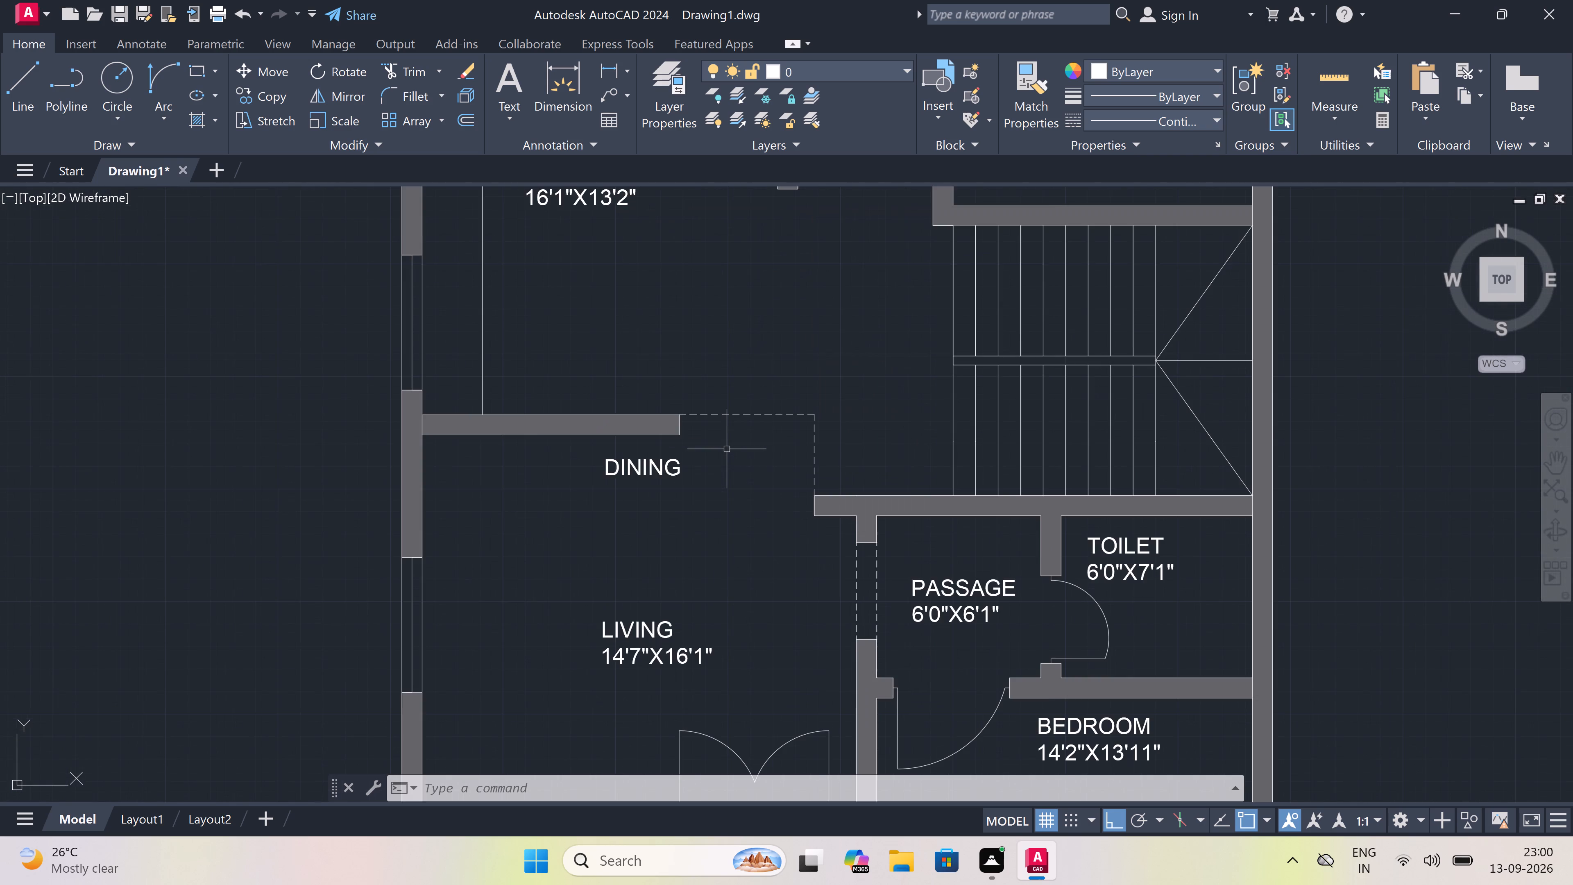
# Open the recent drawing GROUND FLOOR PLAN -2 12-09-26 and look over its plans for reusable furniture.
pyautogui.scroll(-1, 727, 449)
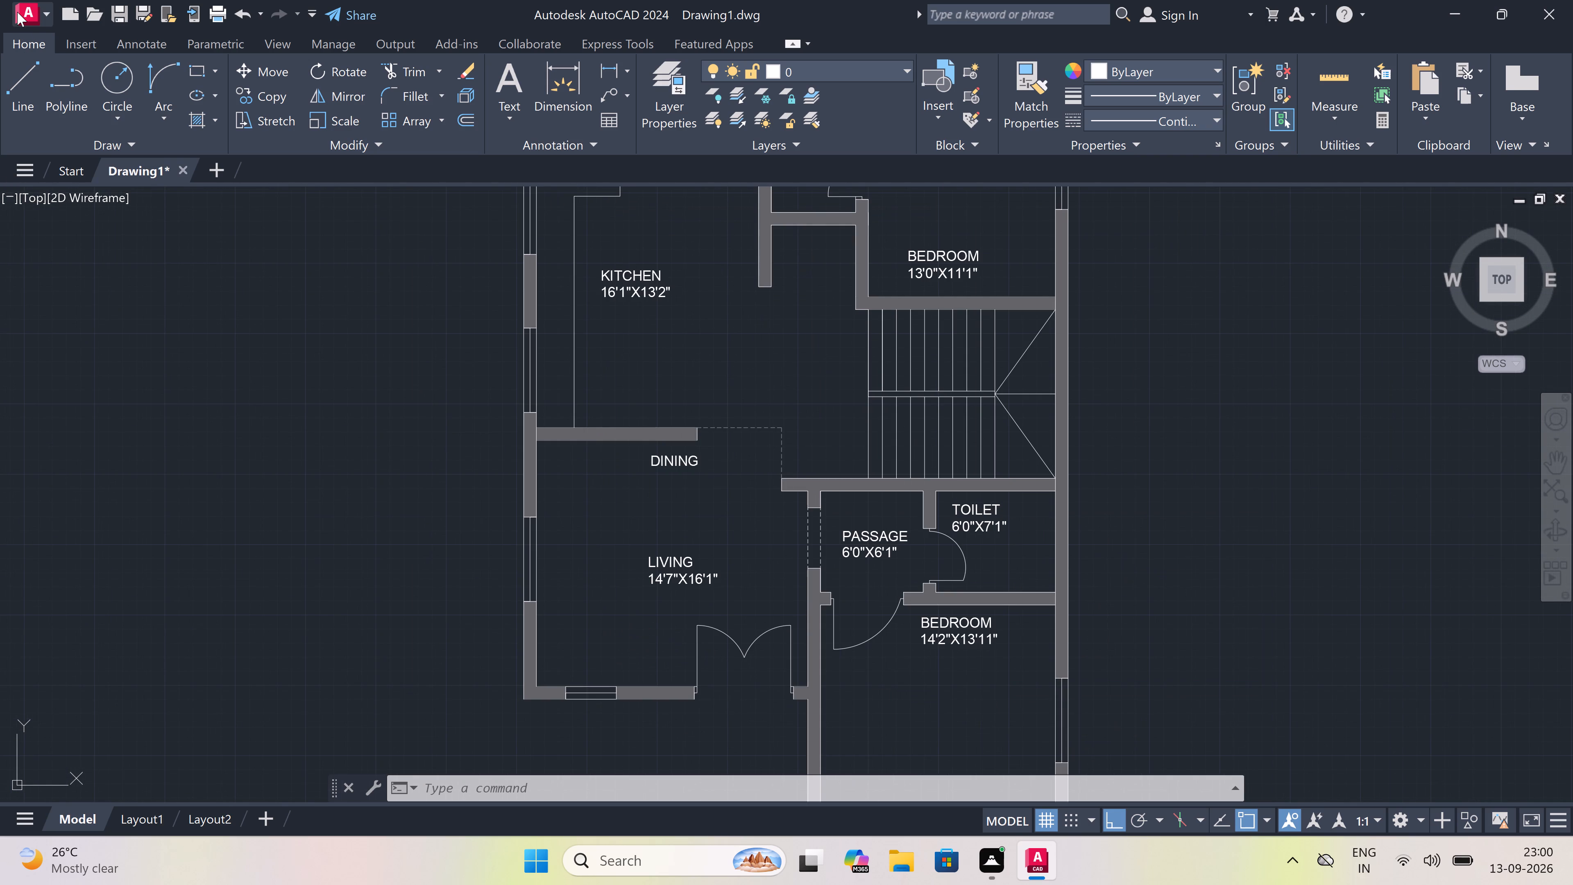
pyautogui.click(18, 11)
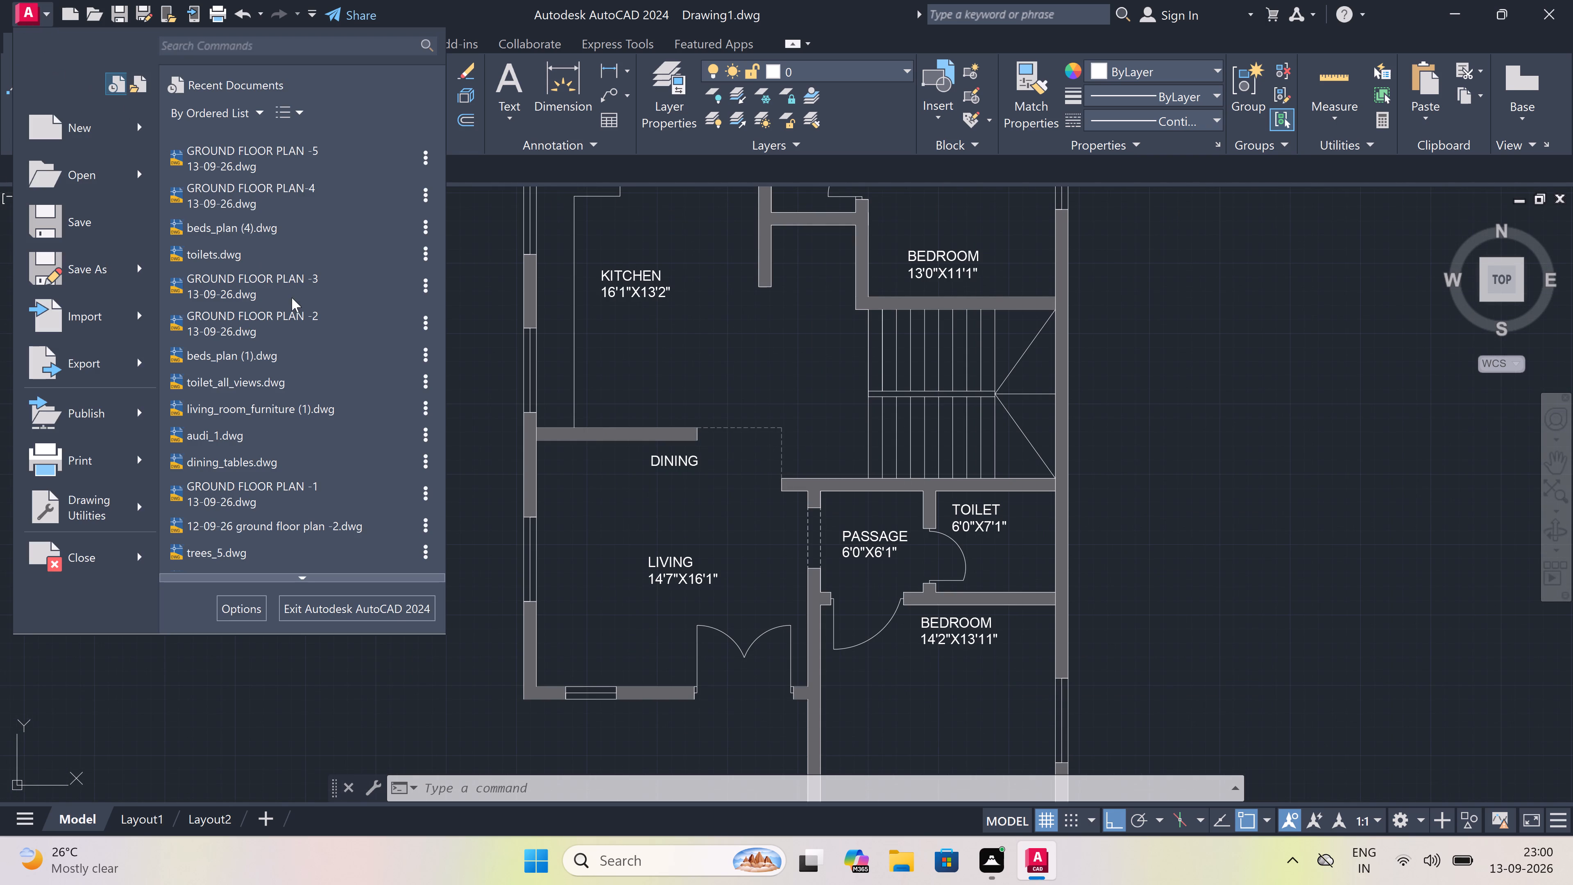
pyautogui.scroll(-3, 296, 369)
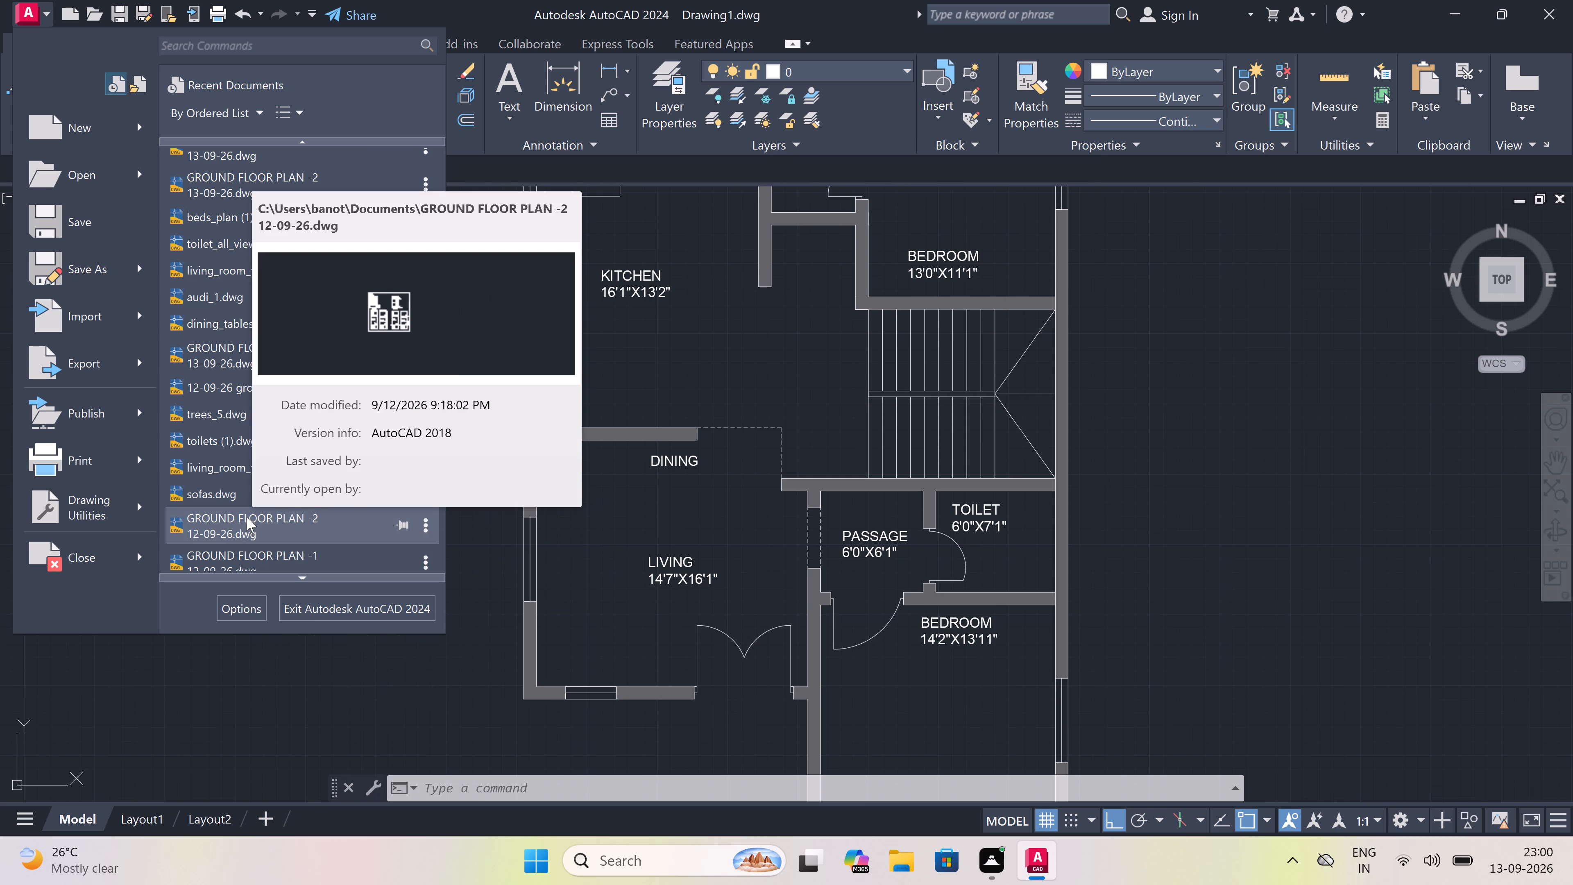
pyautogui.doubleClick(247, 517)
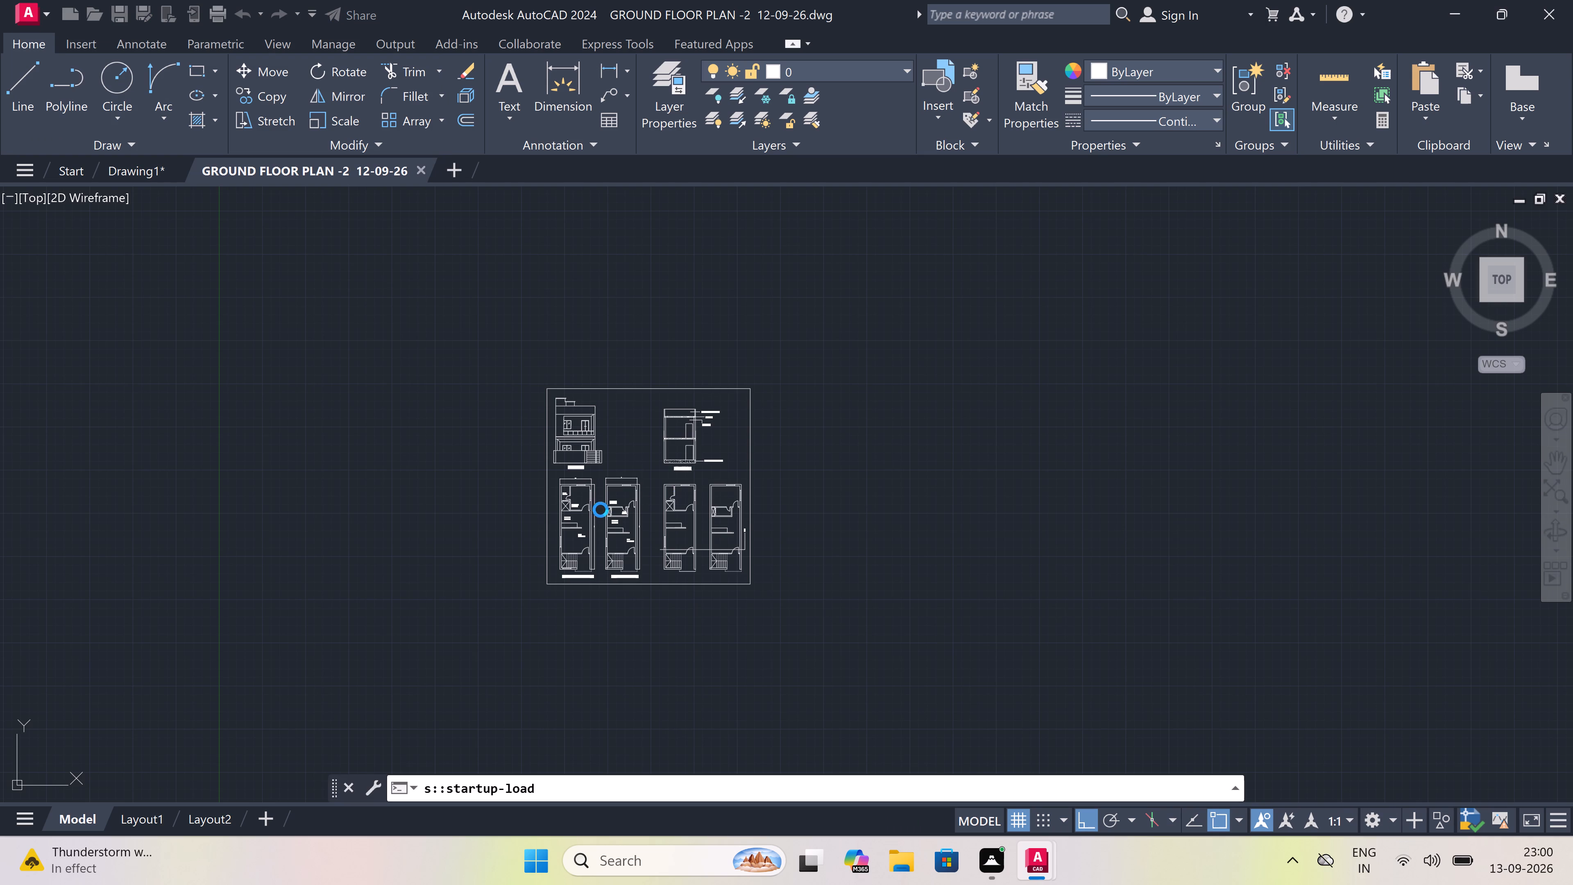
pyautogui.scroll(3, 599, 511)
pyautogui.scroll(-1, 598, 511)
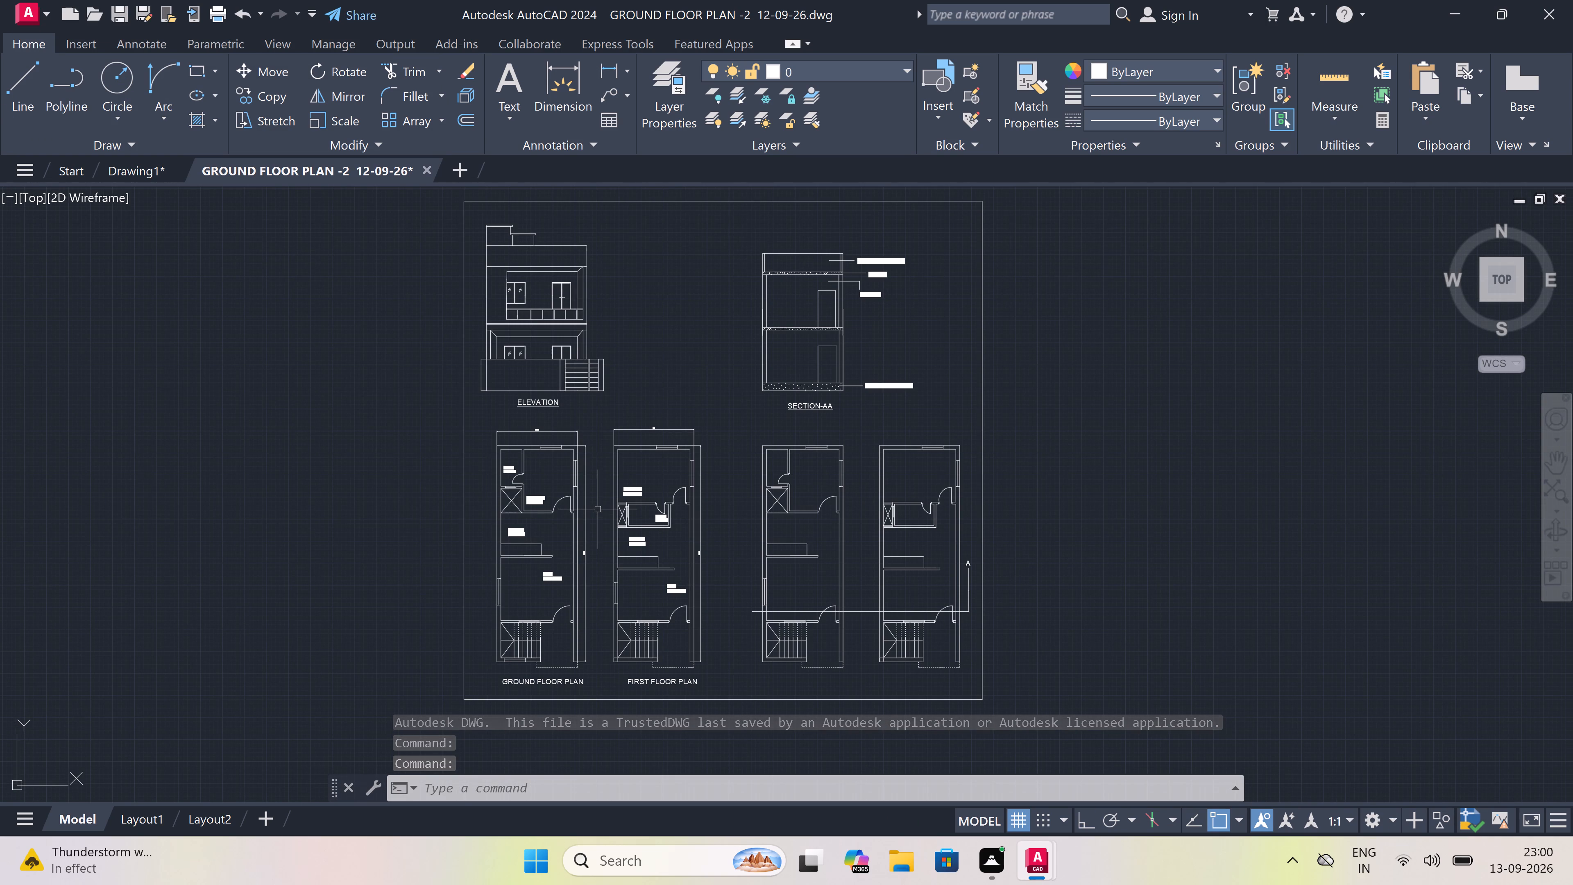
# Open the recent drawing 10-09-26 GROUND FLOOR PLAN 3.dwg as a source of furniture blocks.
pyautogui.click(26, 18)
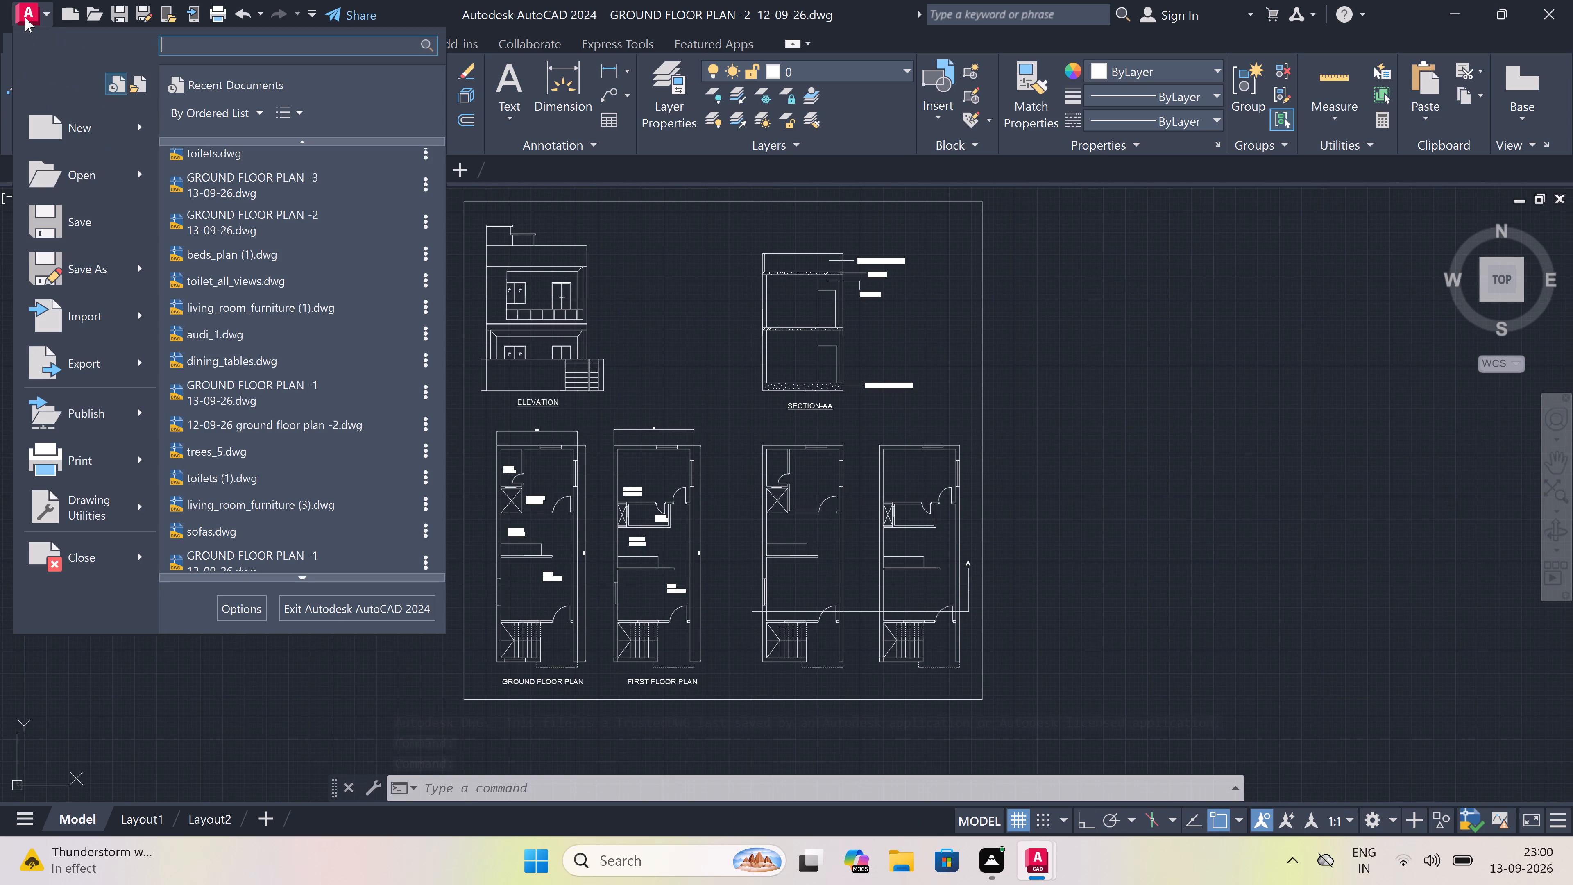
pyautogui.scroll(-1, 115, 304)
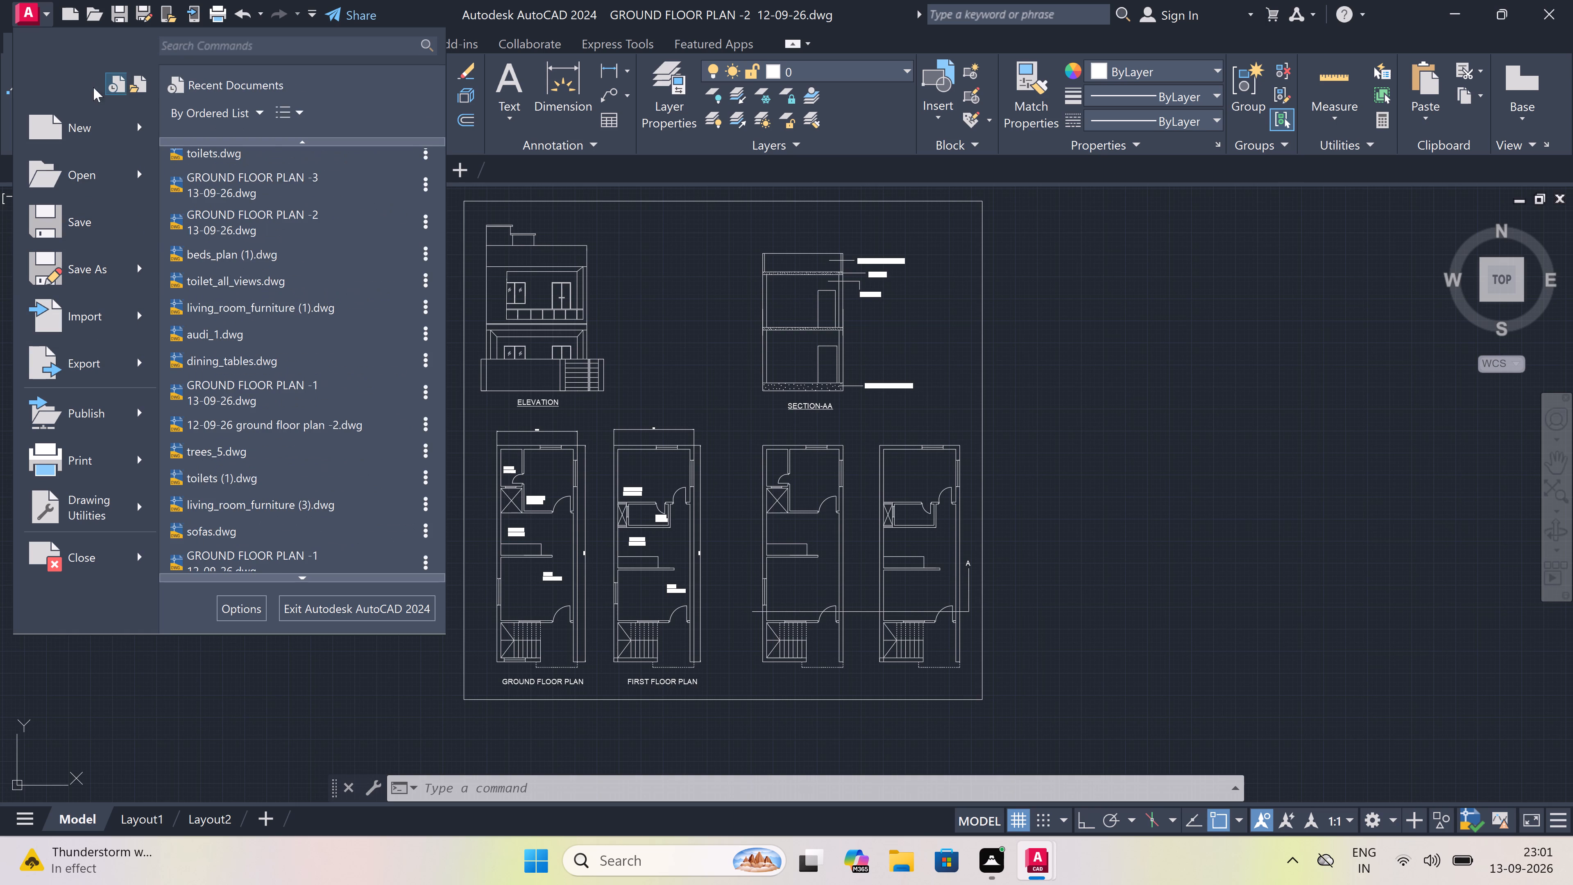
pyautogui.scroll(-2, 273, 348)
pyautogui.scroll(-2, 243, 398)
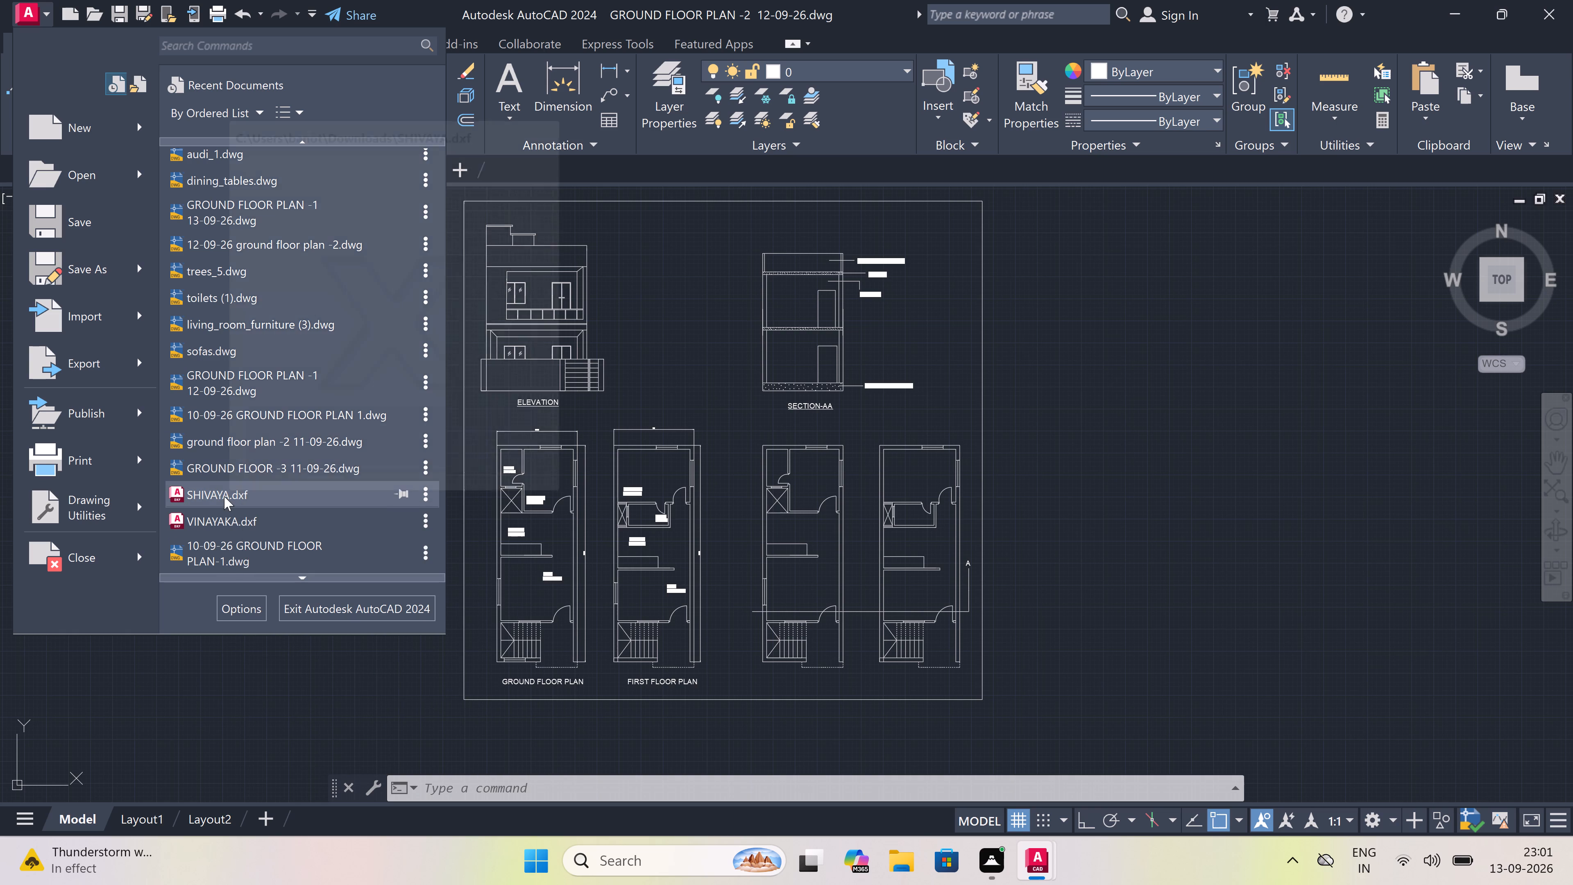
pyautogui.scroll(-3, 222, 495)
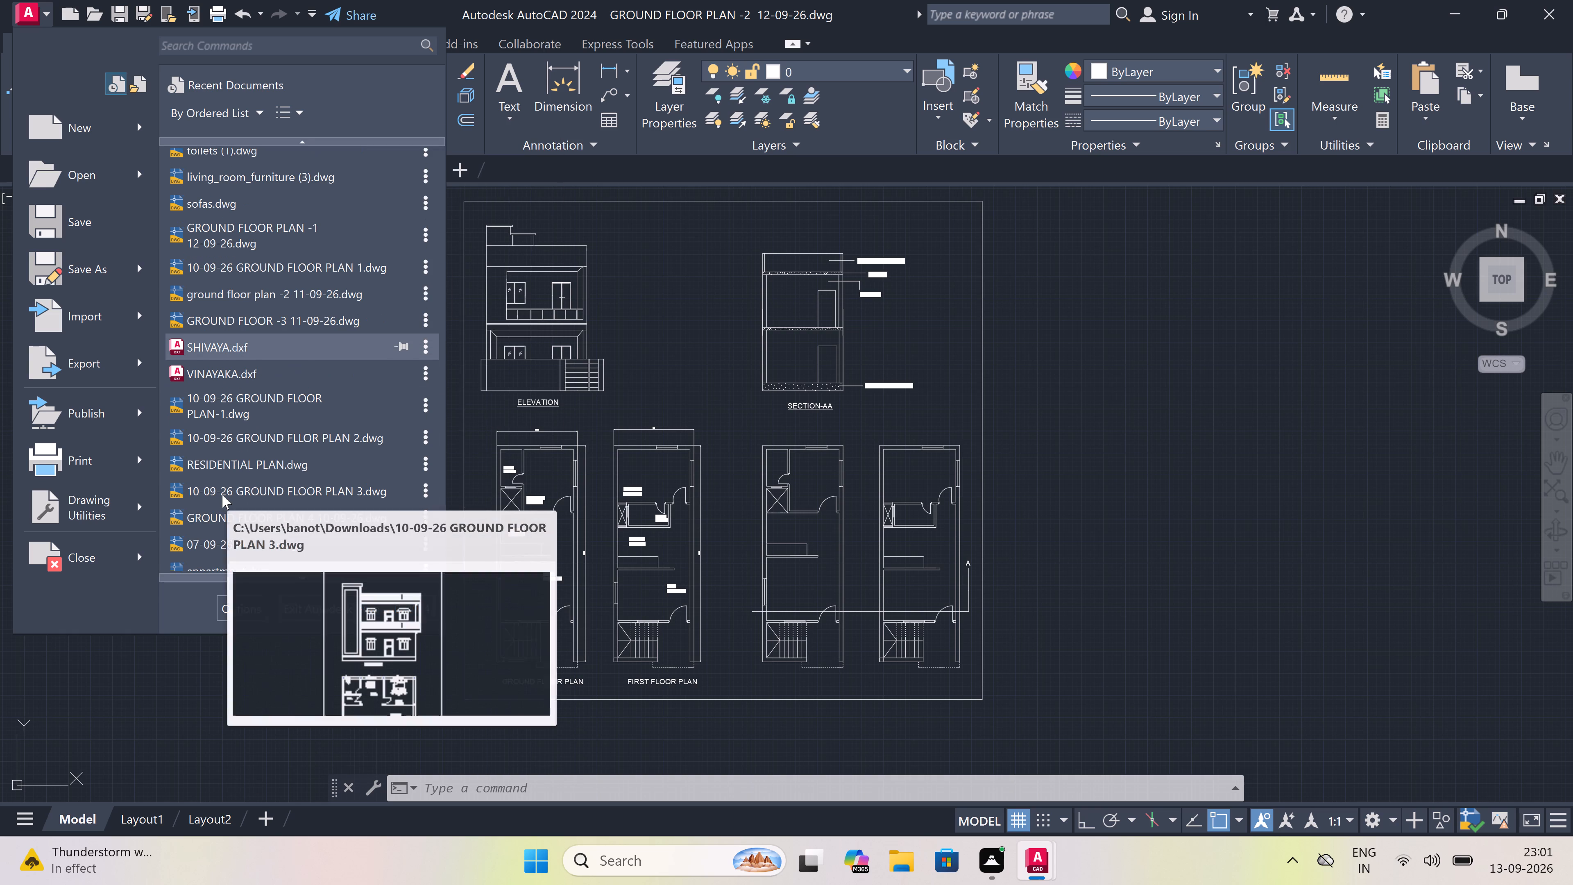
pyautogui.scroll(-2, 219, 484)
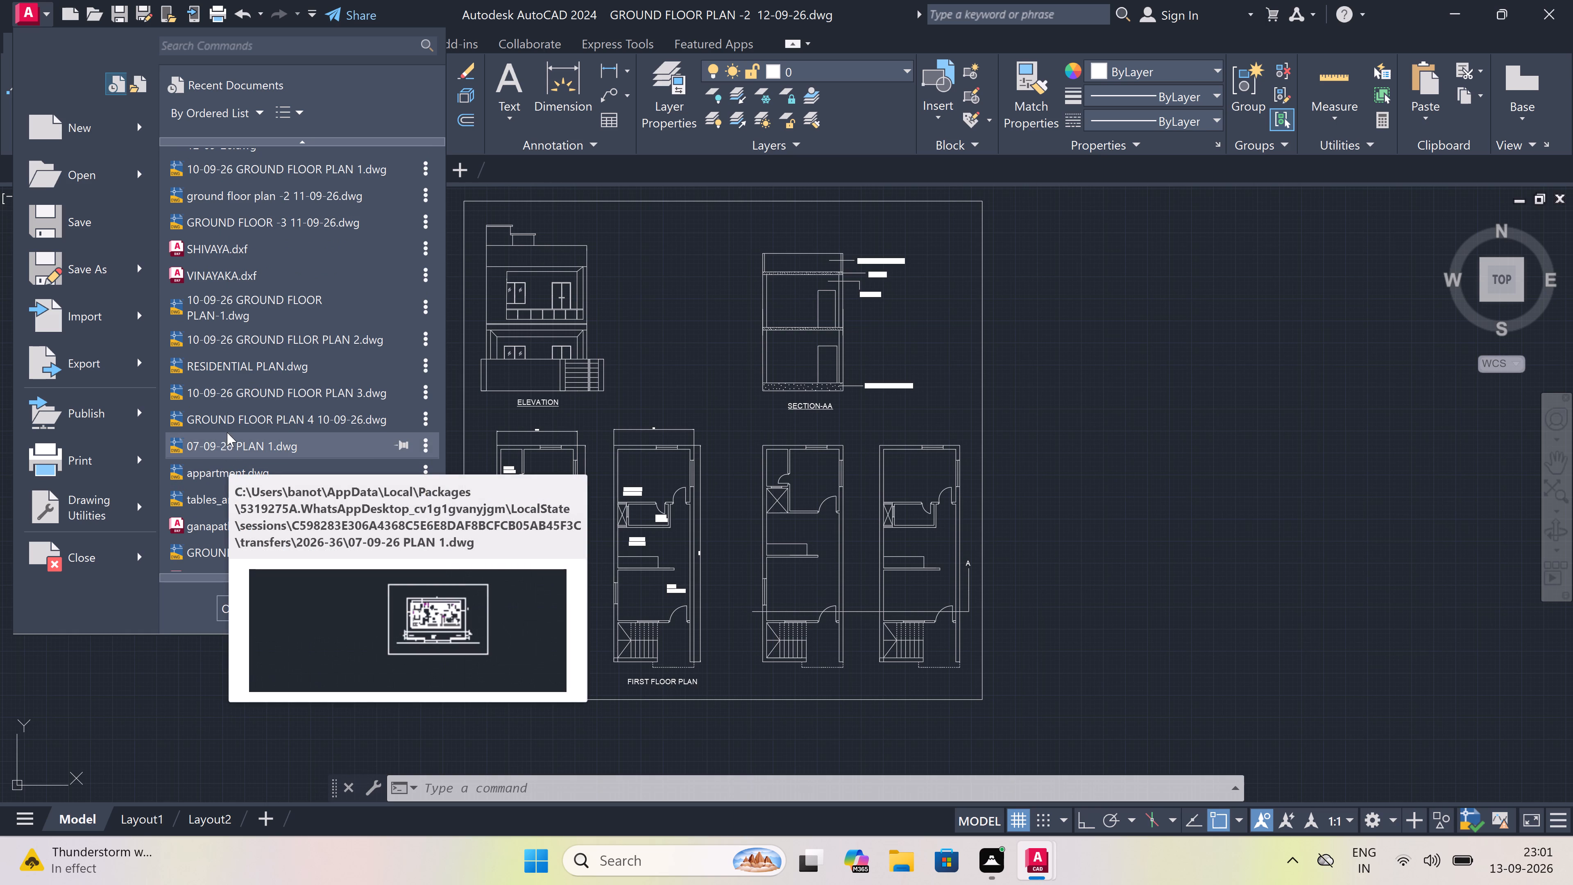
pyautogui.click(224, 393)
pyautogui.doubleClick(224, 393)
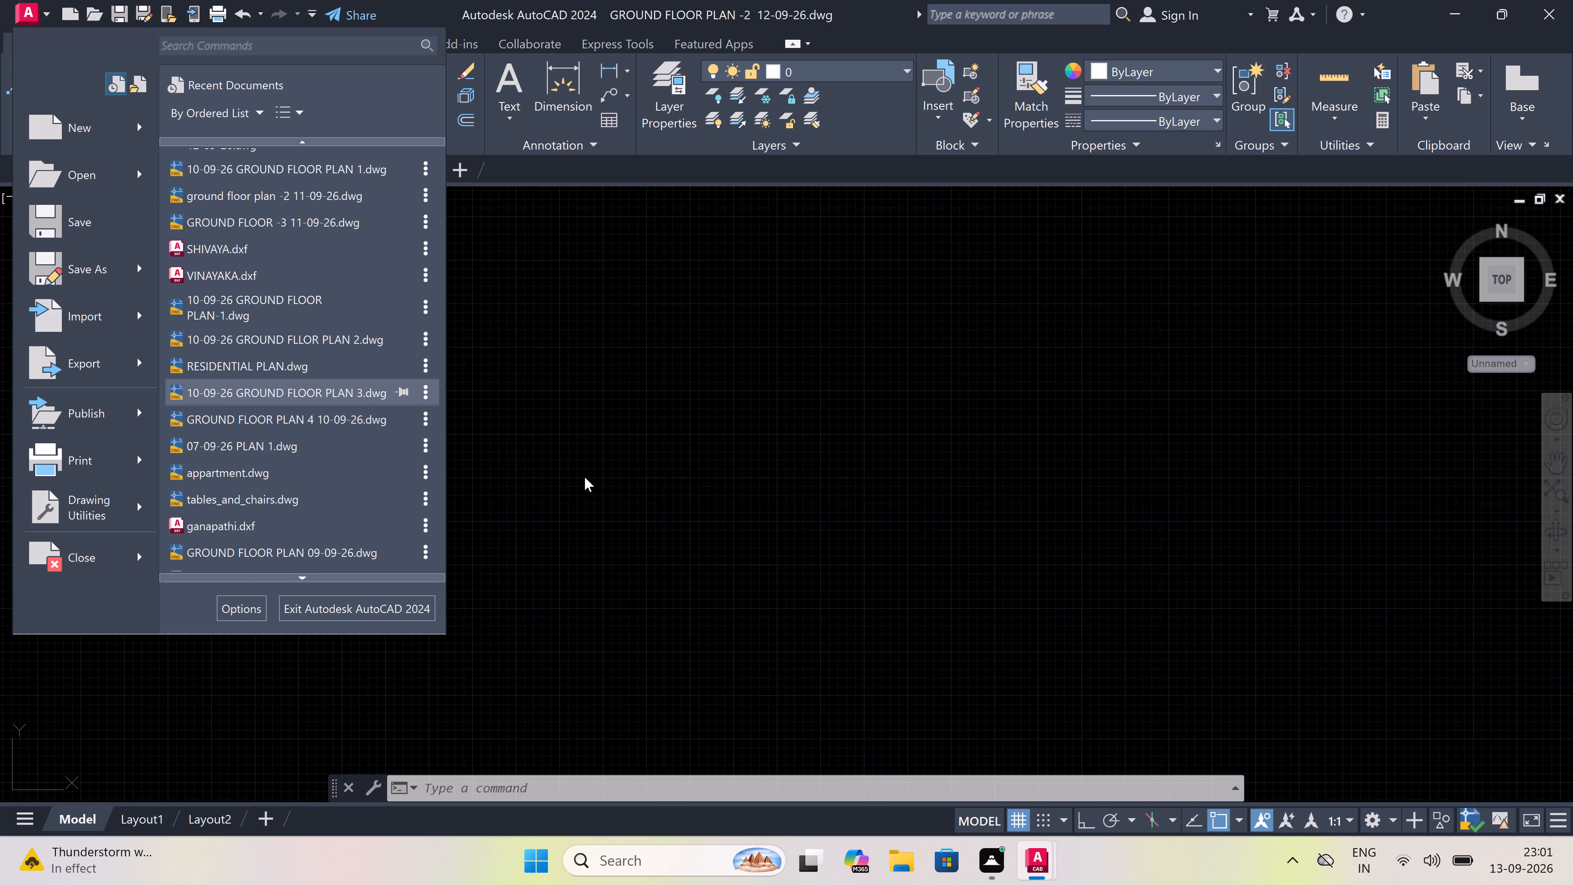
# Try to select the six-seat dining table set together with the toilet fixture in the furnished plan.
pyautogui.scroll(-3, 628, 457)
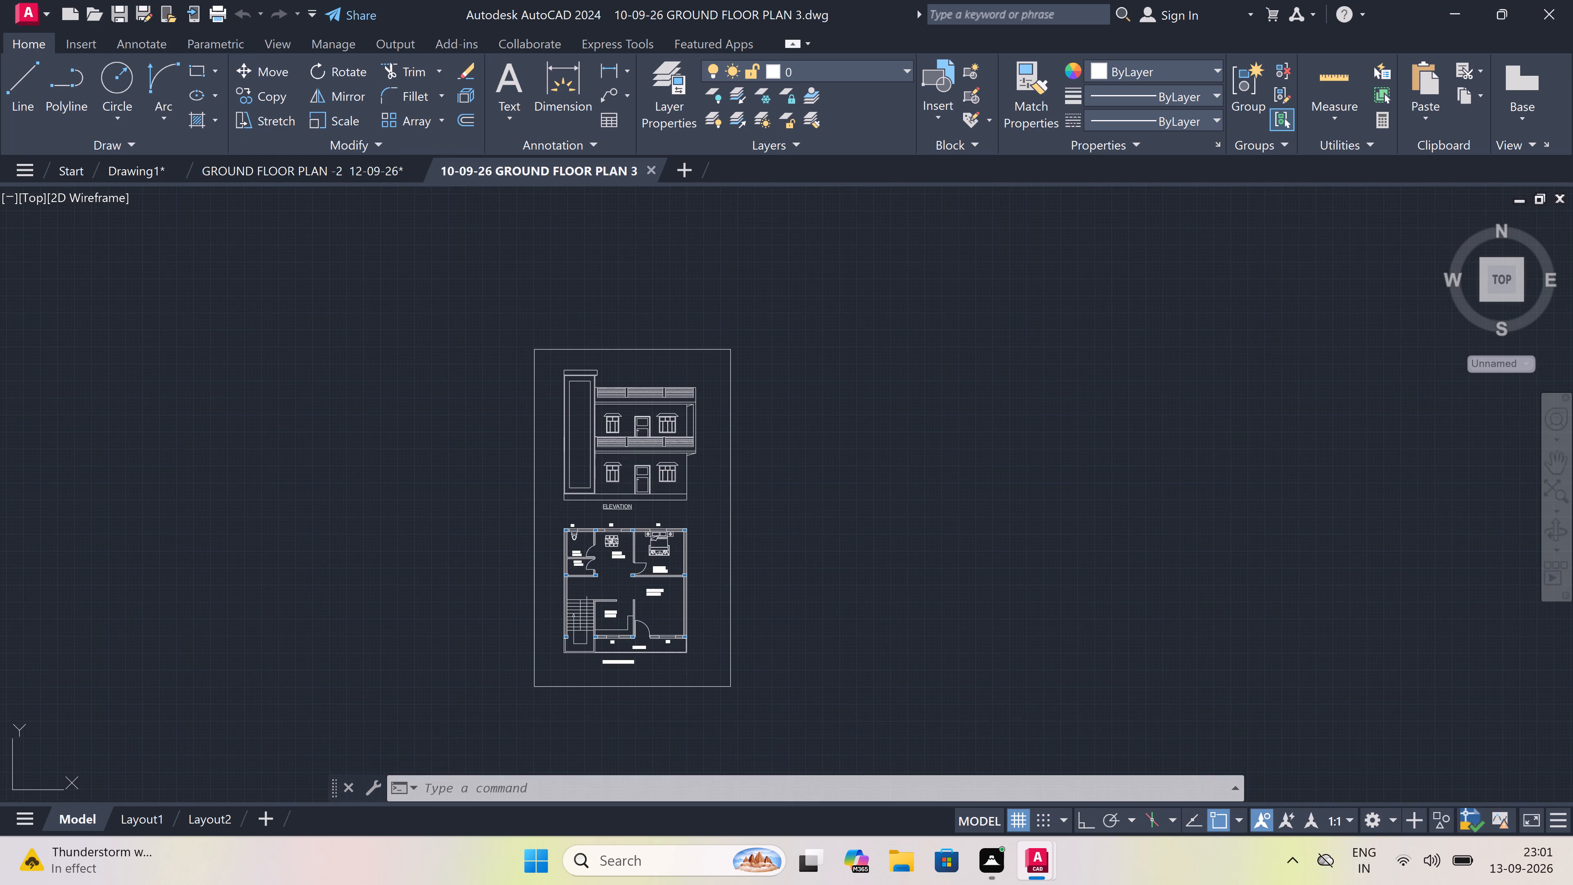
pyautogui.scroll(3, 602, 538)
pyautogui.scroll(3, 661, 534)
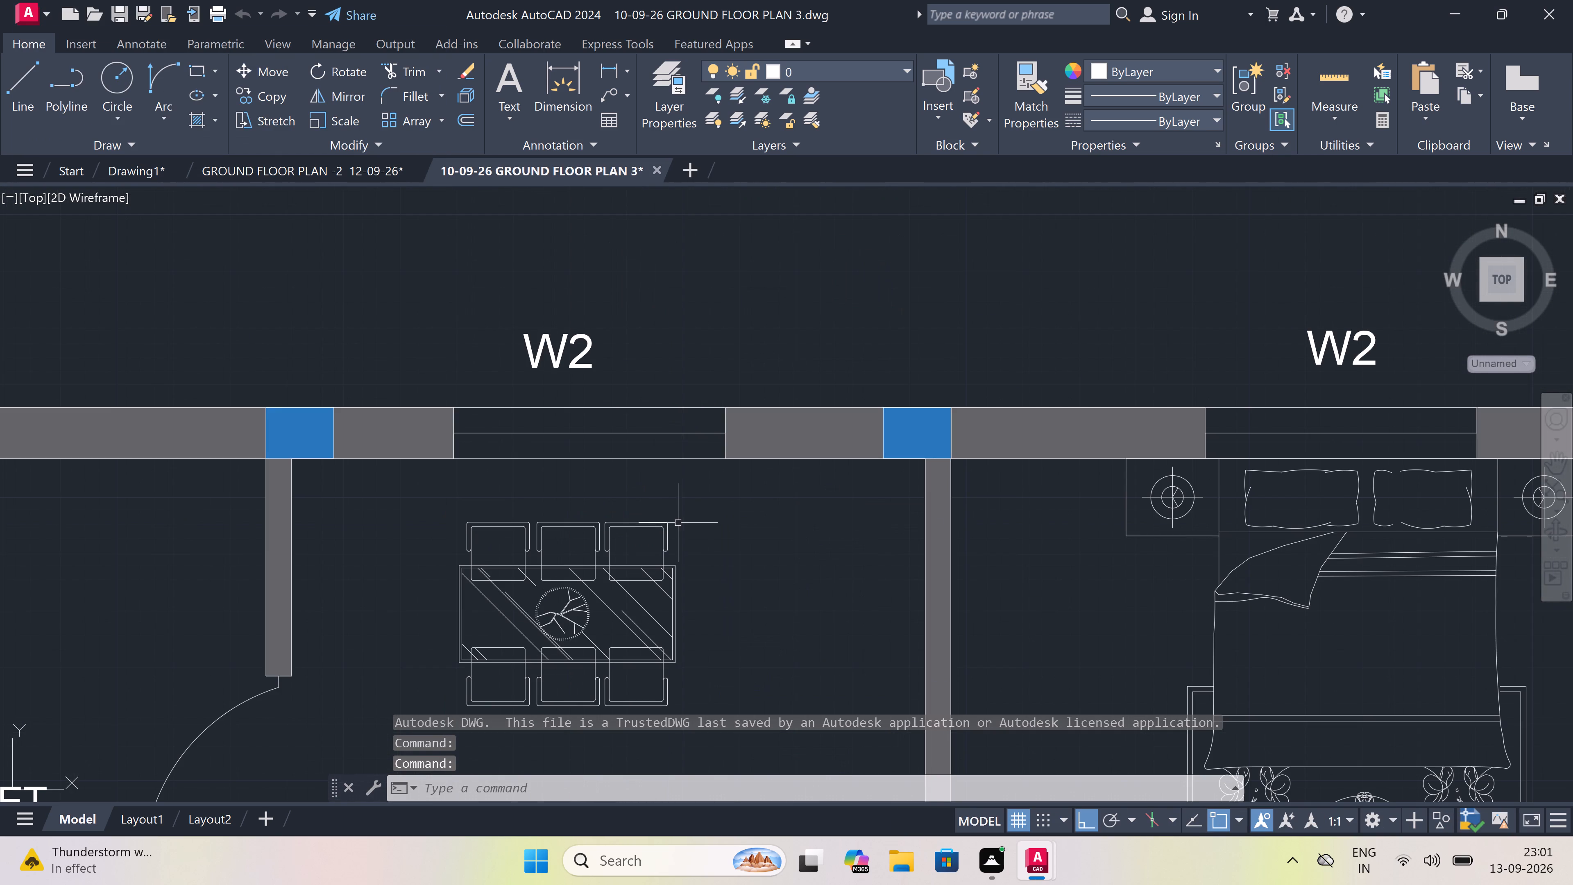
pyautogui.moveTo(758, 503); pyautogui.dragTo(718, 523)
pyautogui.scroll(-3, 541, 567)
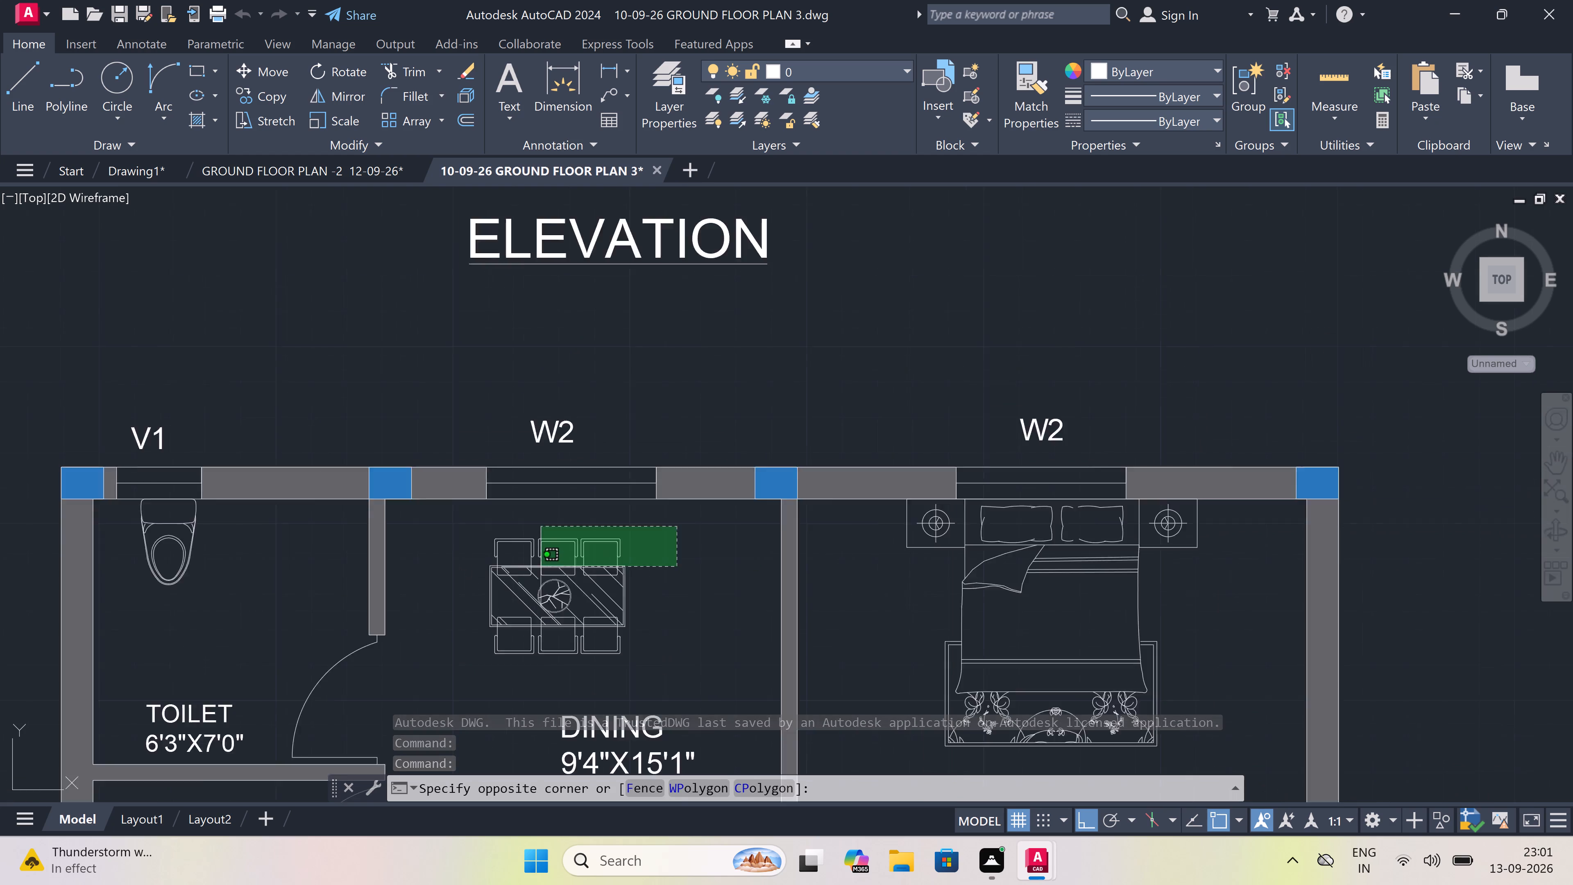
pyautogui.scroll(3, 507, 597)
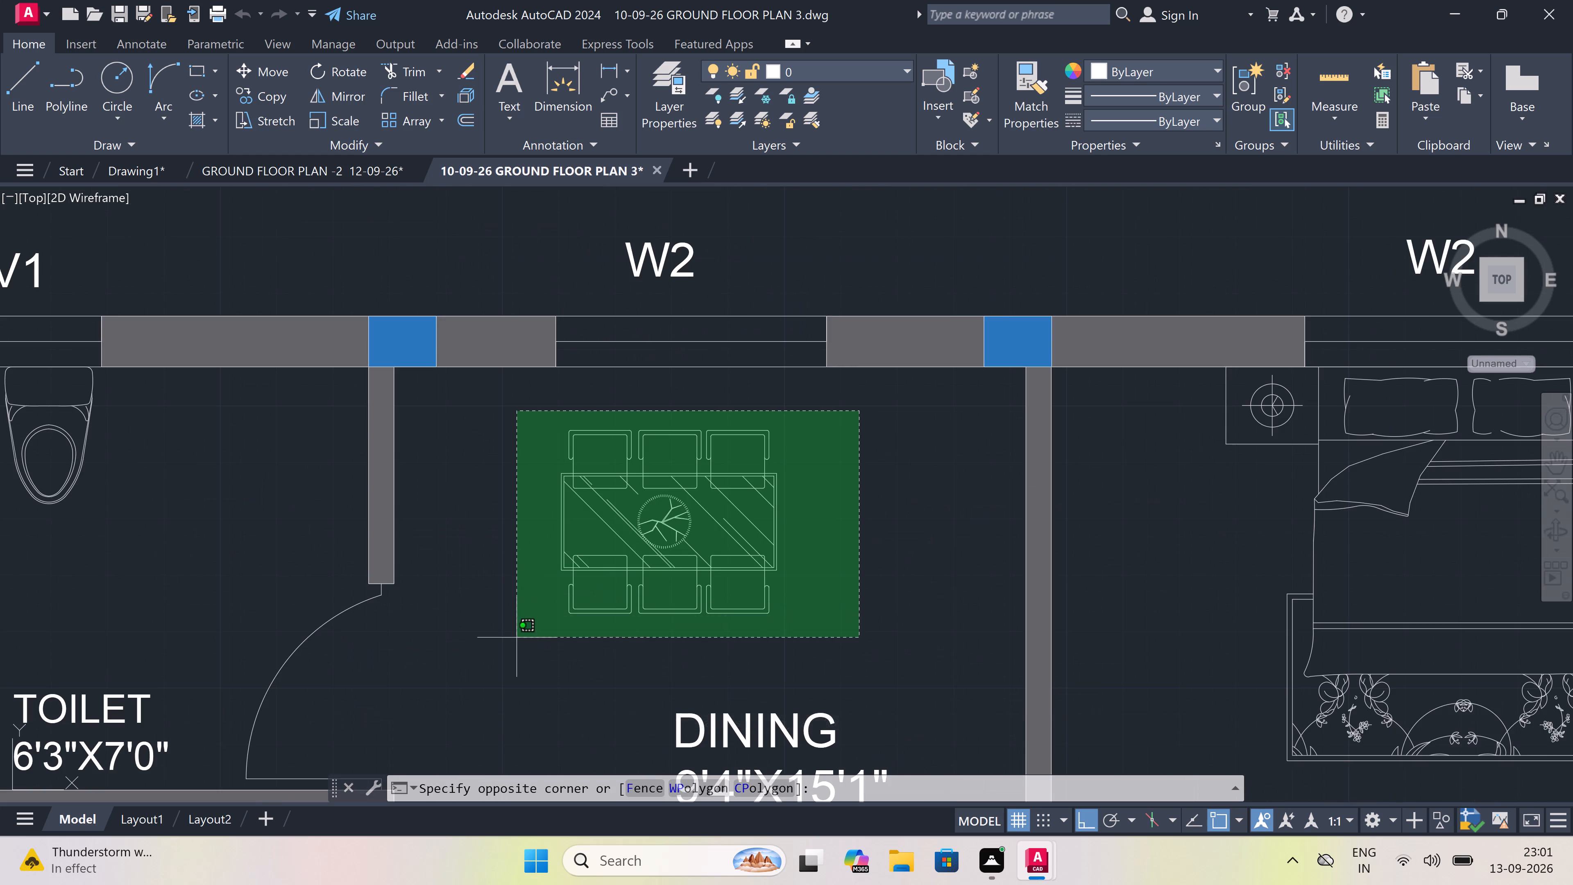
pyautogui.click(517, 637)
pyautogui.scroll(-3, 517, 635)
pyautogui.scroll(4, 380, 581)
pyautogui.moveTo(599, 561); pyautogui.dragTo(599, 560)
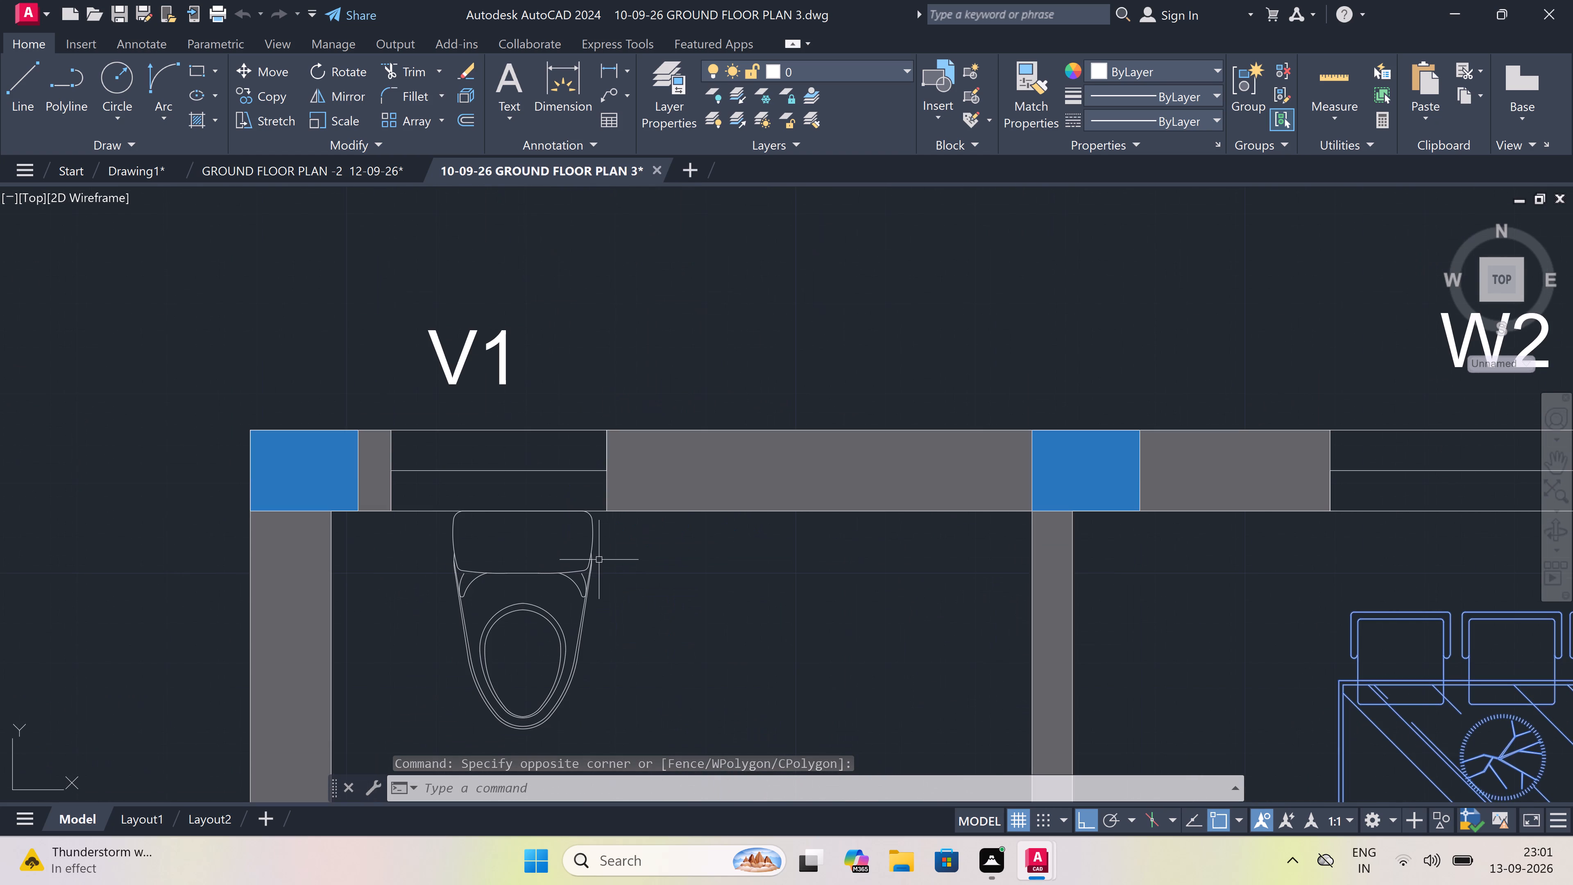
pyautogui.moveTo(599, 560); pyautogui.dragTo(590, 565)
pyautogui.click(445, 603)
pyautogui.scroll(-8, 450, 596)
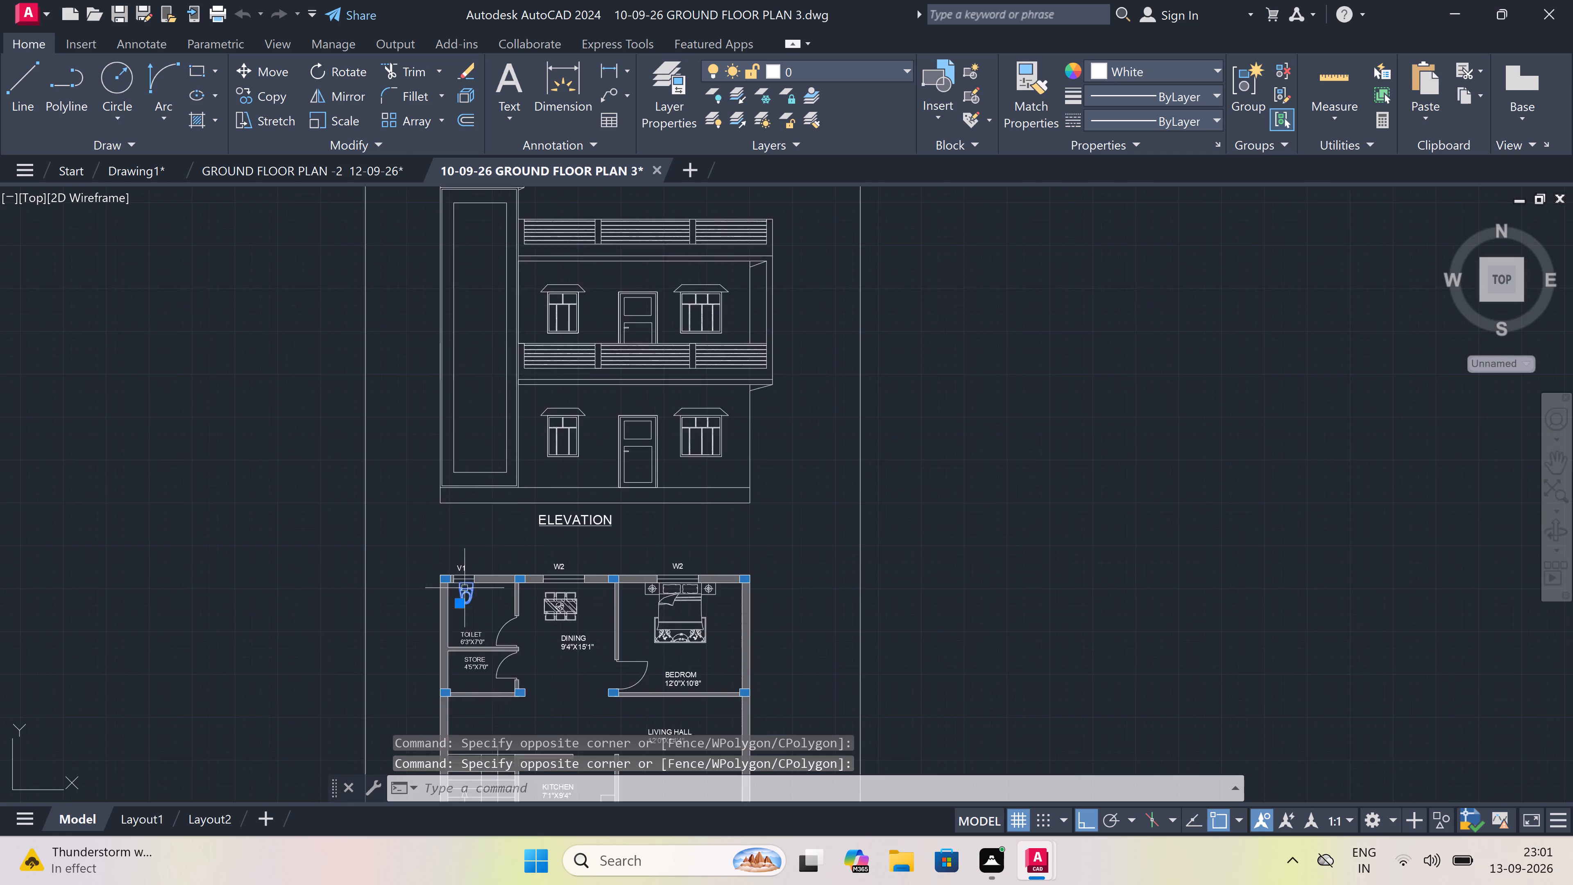
# Copy the double bed with its side tables from the furnished plan's bedroom and paste it into Drawing1, outside the house west of the kitchen.
pyautogui.scroll(4, 621, 595)
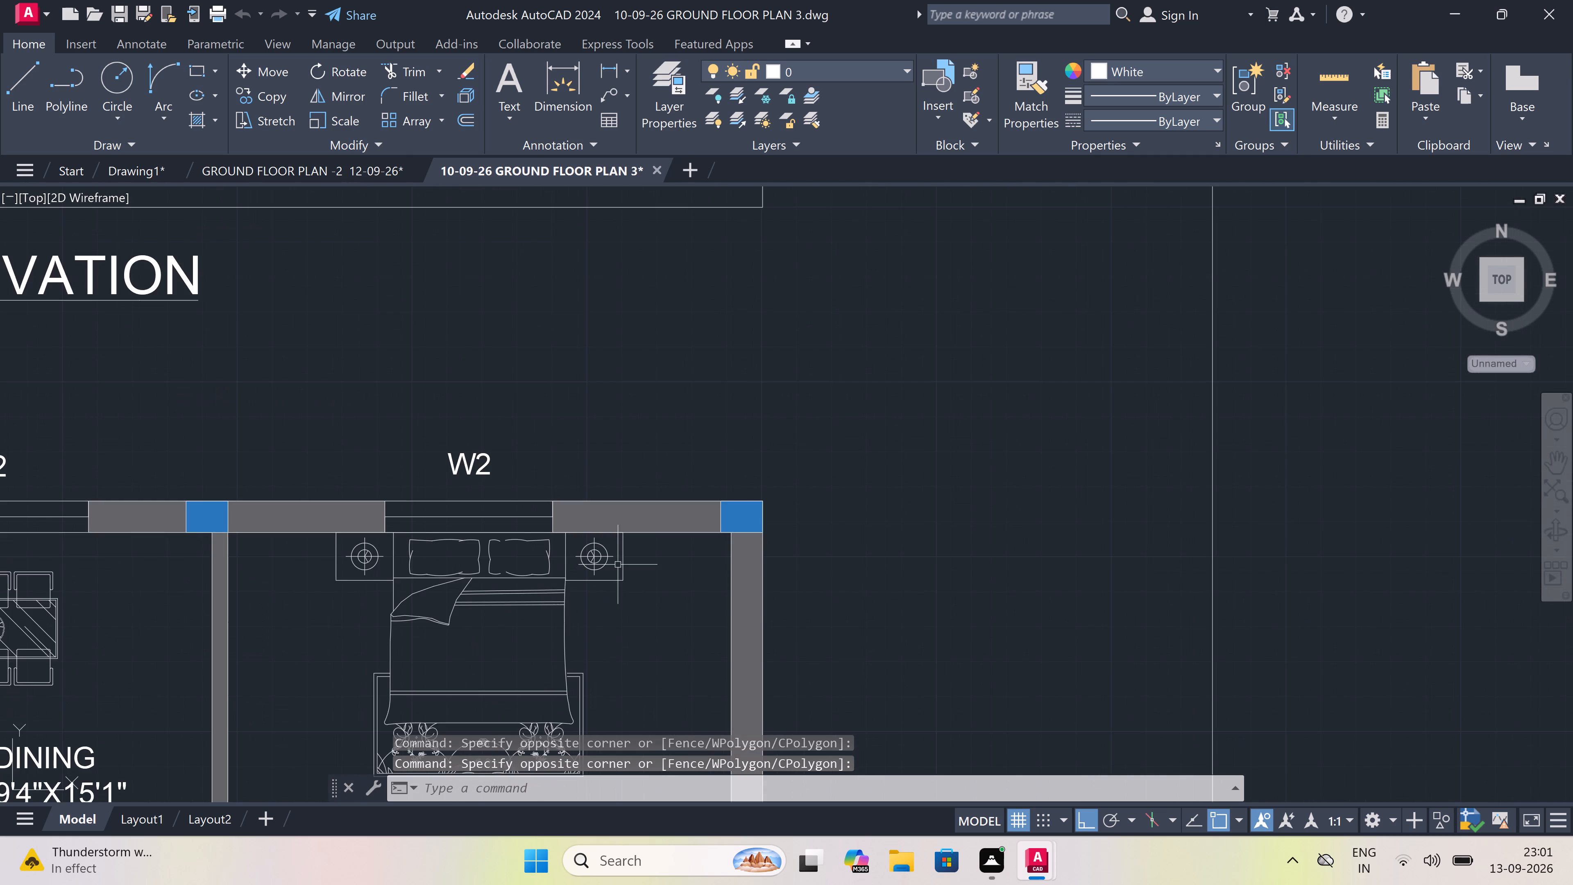
pyautogui.scroll(3, 617, 559)
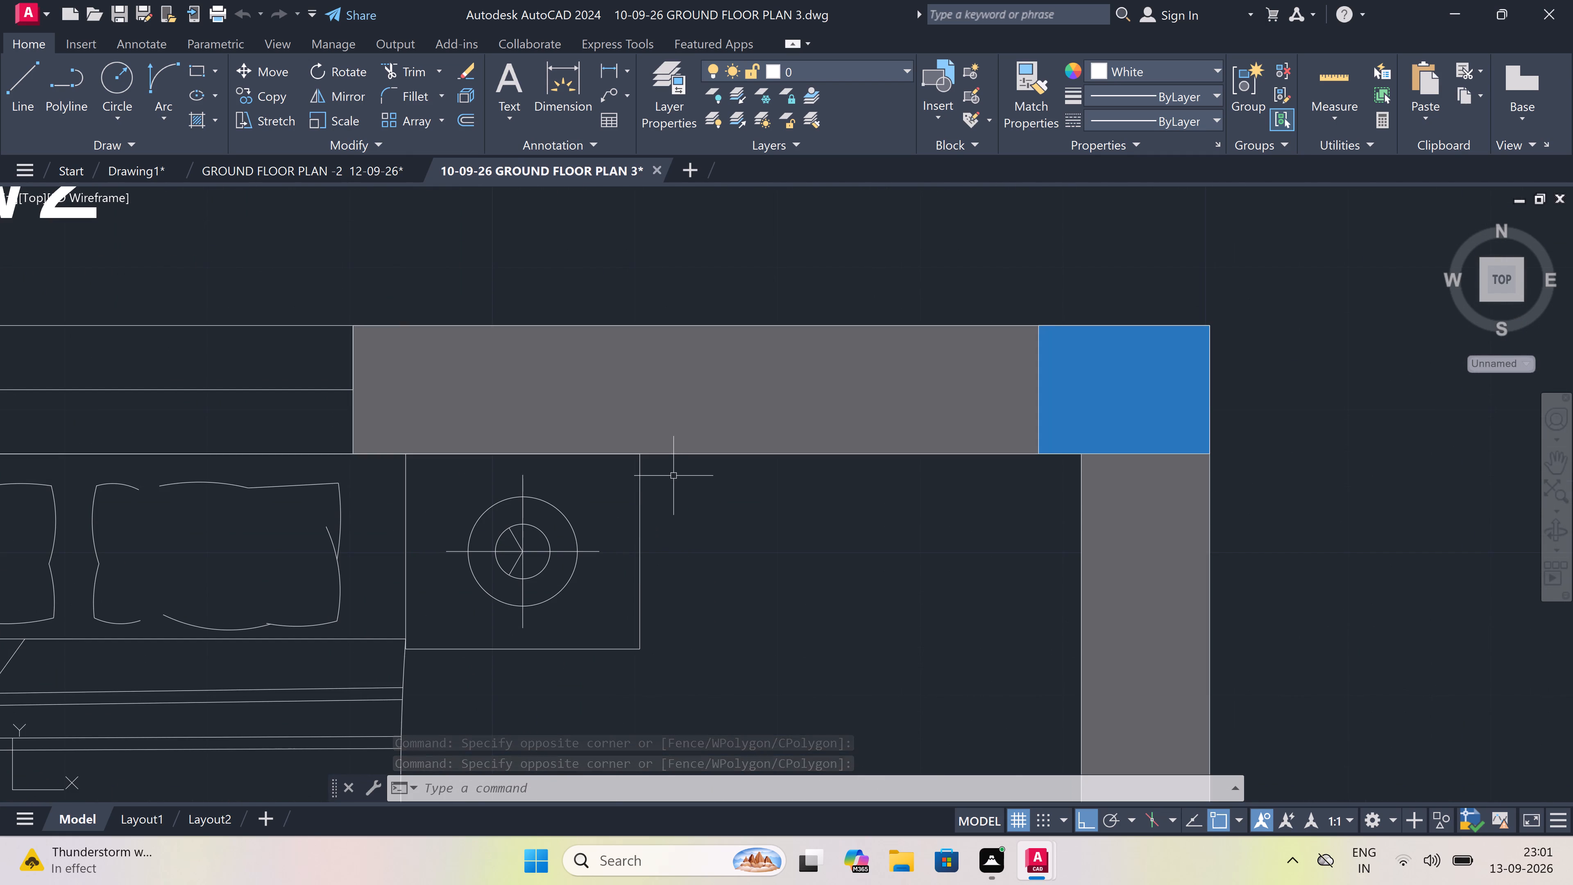
pyautogui.moveTo(672, 468); pyautogui.dragTo(664, 476)
pyautogui.scroll(-2, 596, 549)
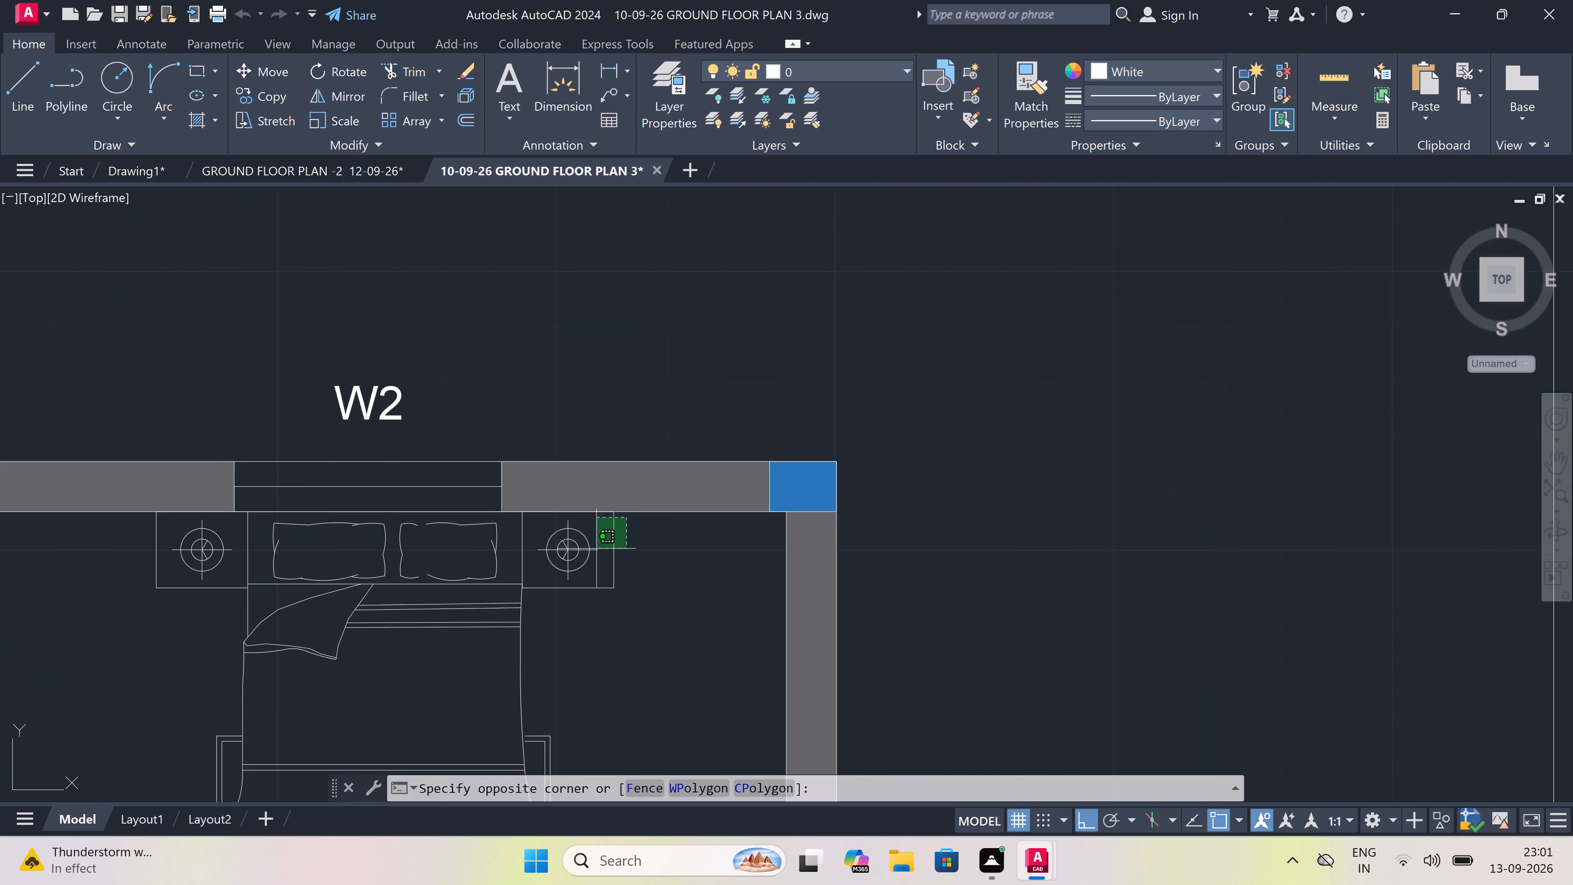
pyautogui.scroll(-2, 596, 547)
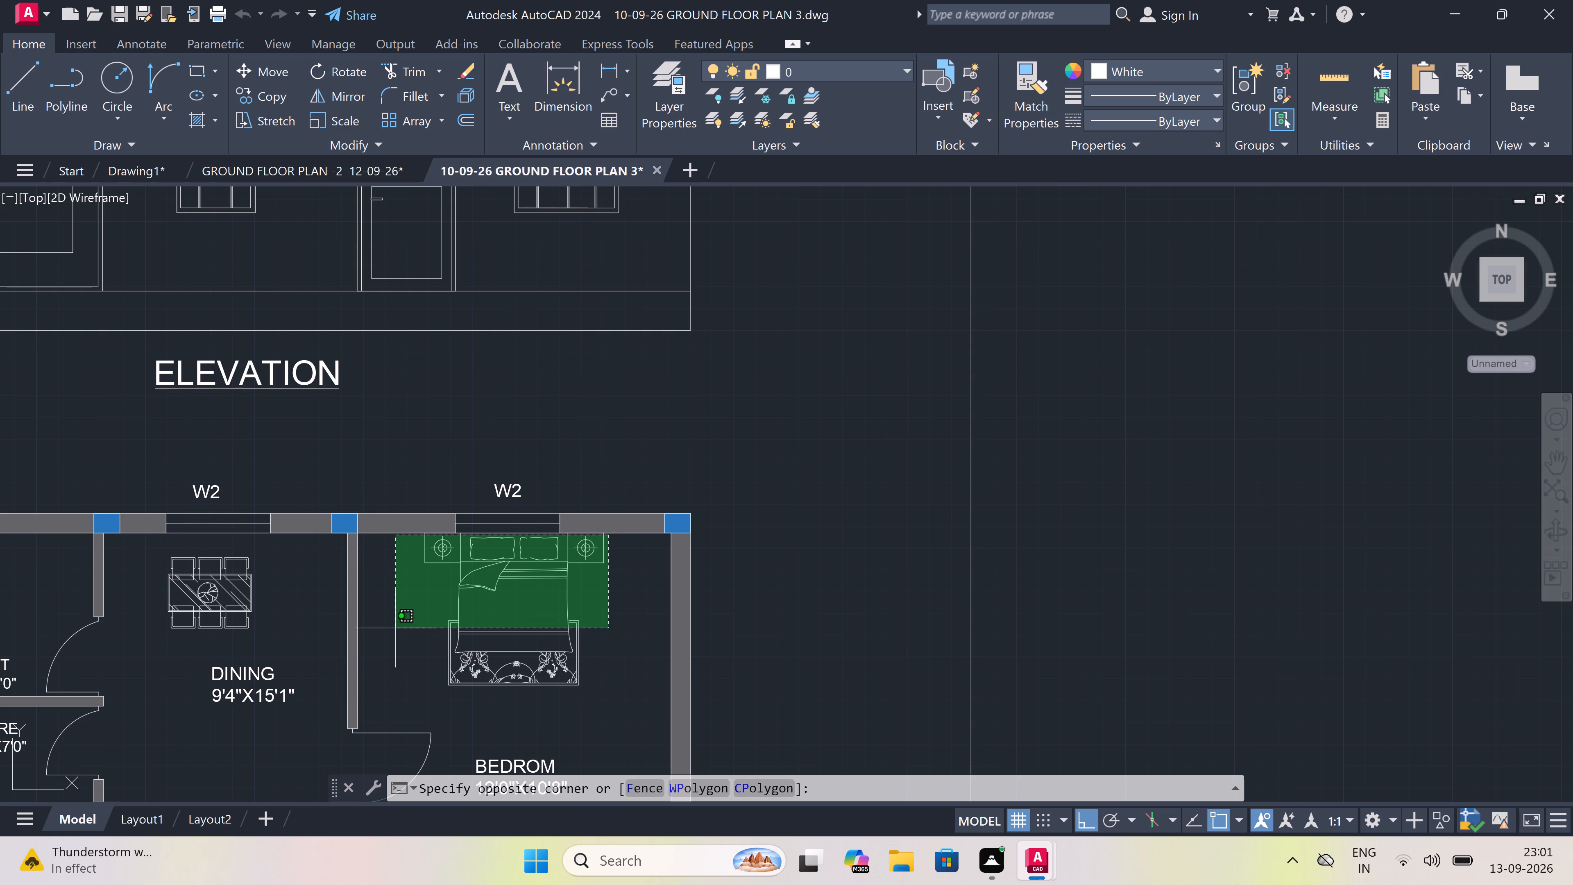
pyautogui.click(409, 697)
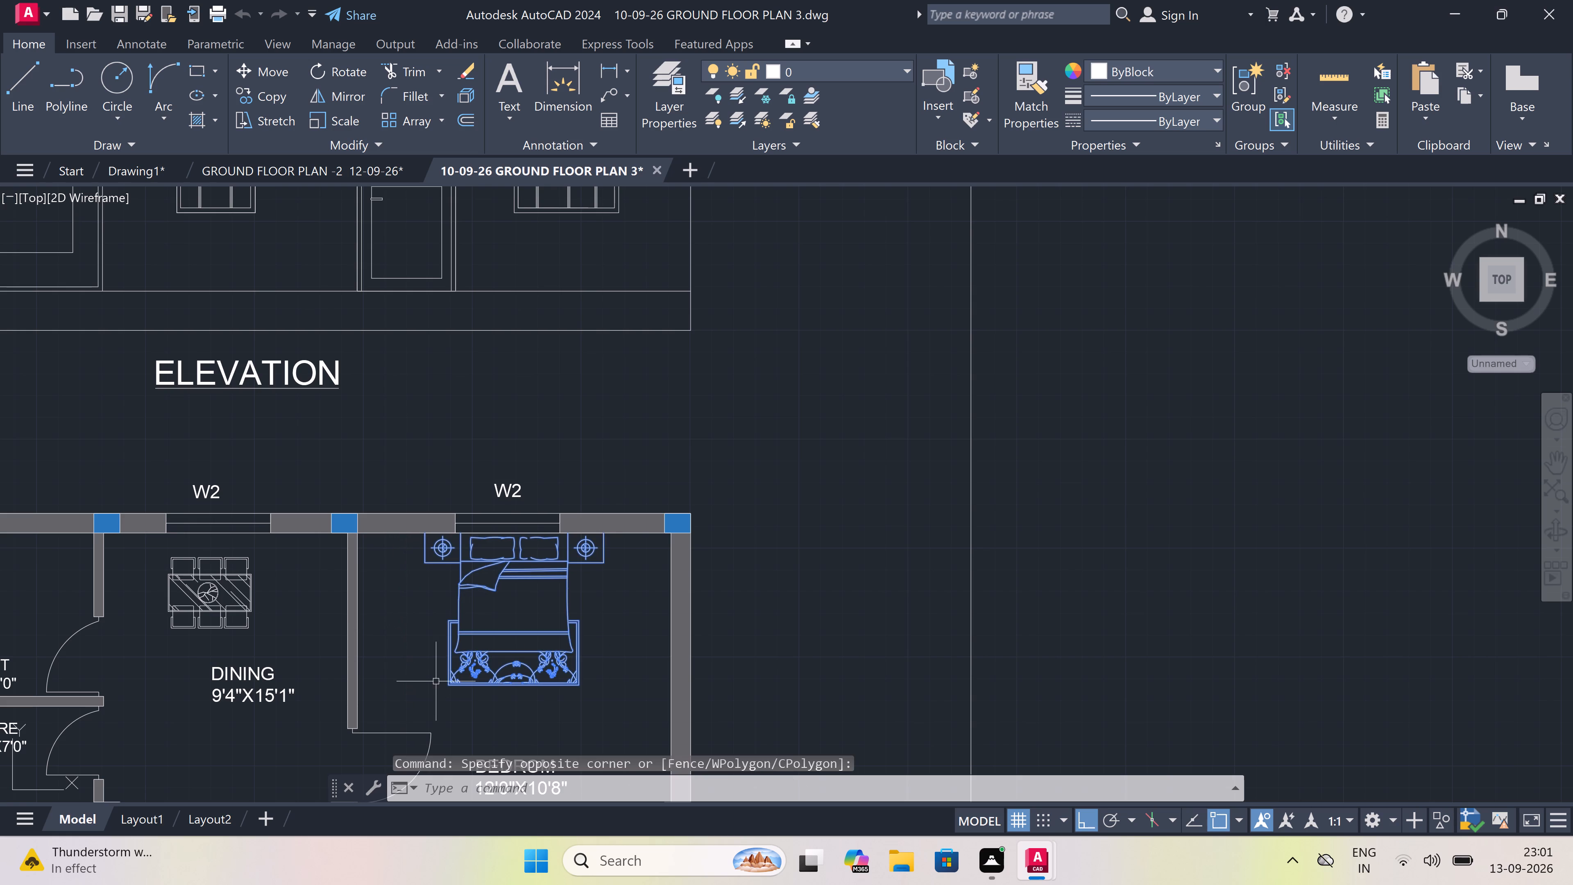
pyautogui.scroll(-6, 649, 513)
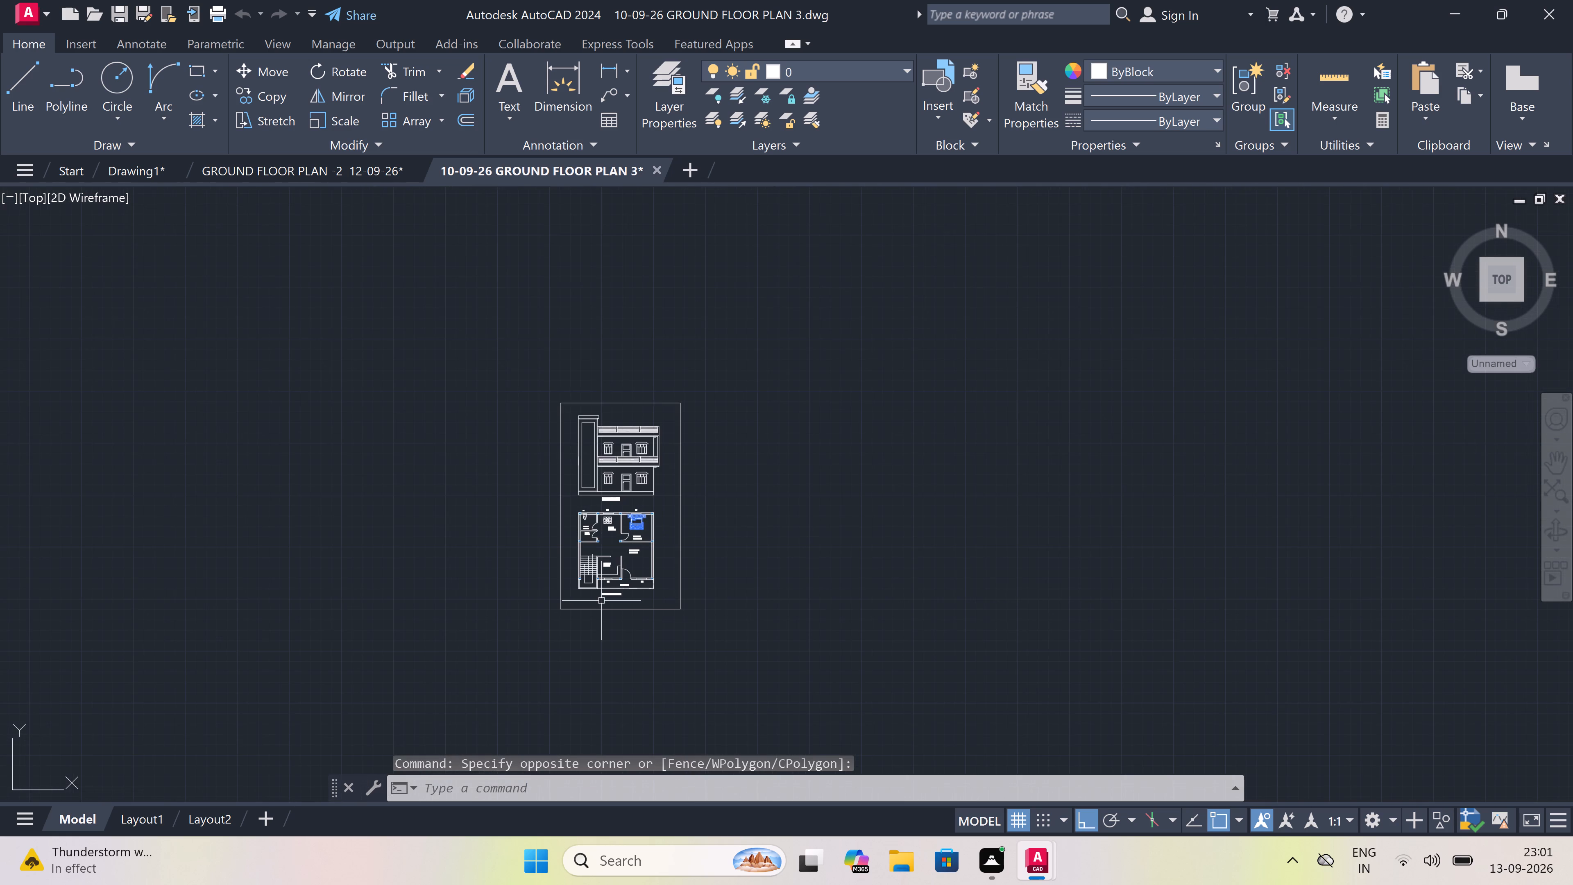
pyautogui.scroll(3, 599, 603)
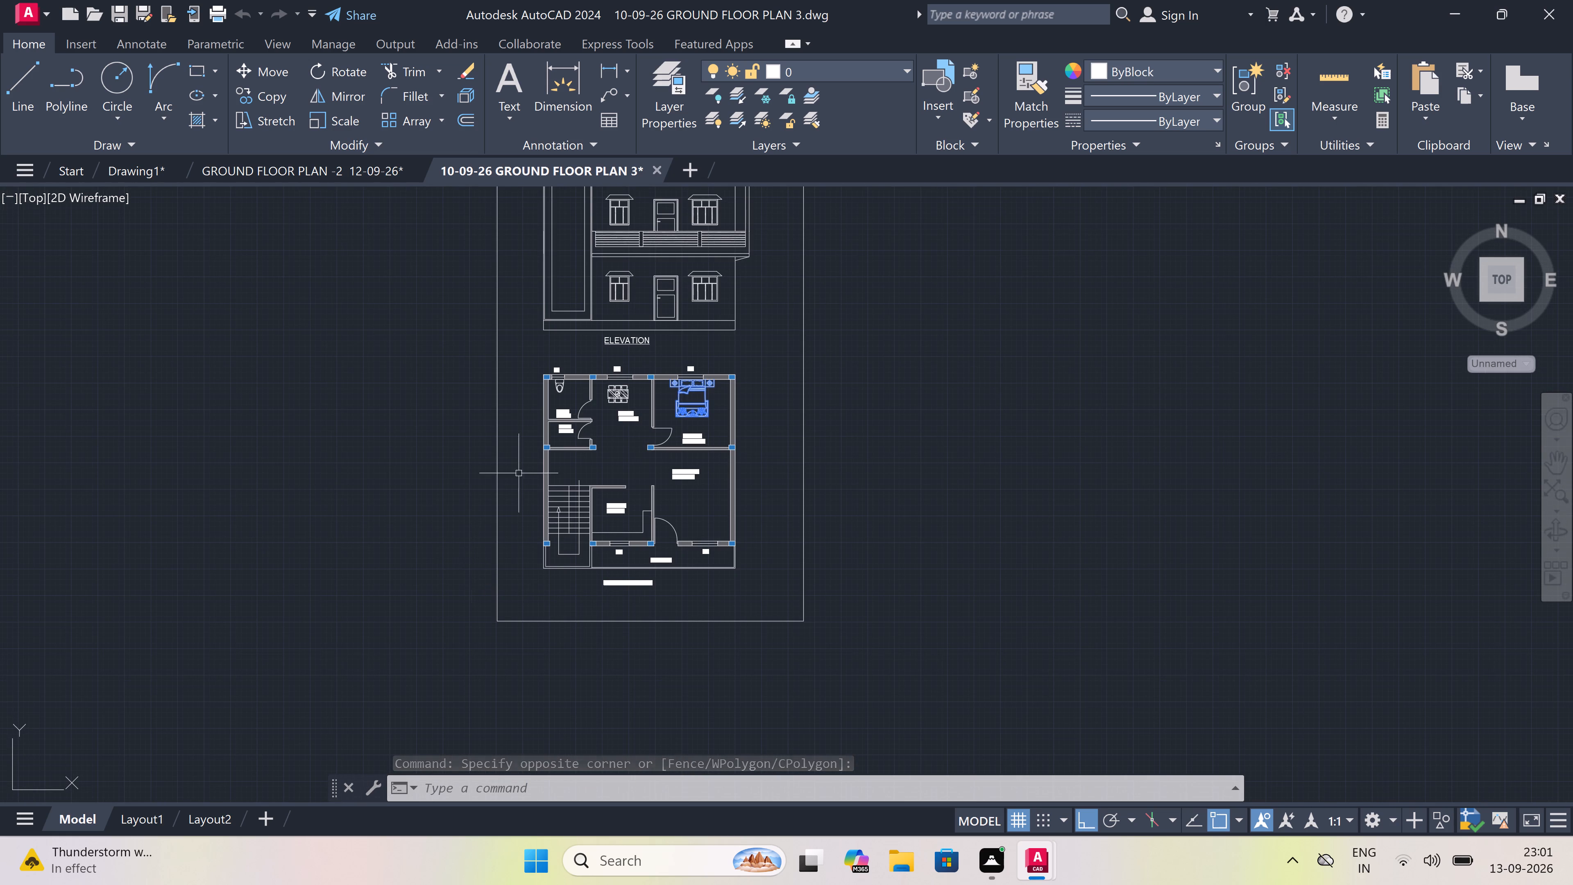
pyautogui.scroll(3, 630, 376)
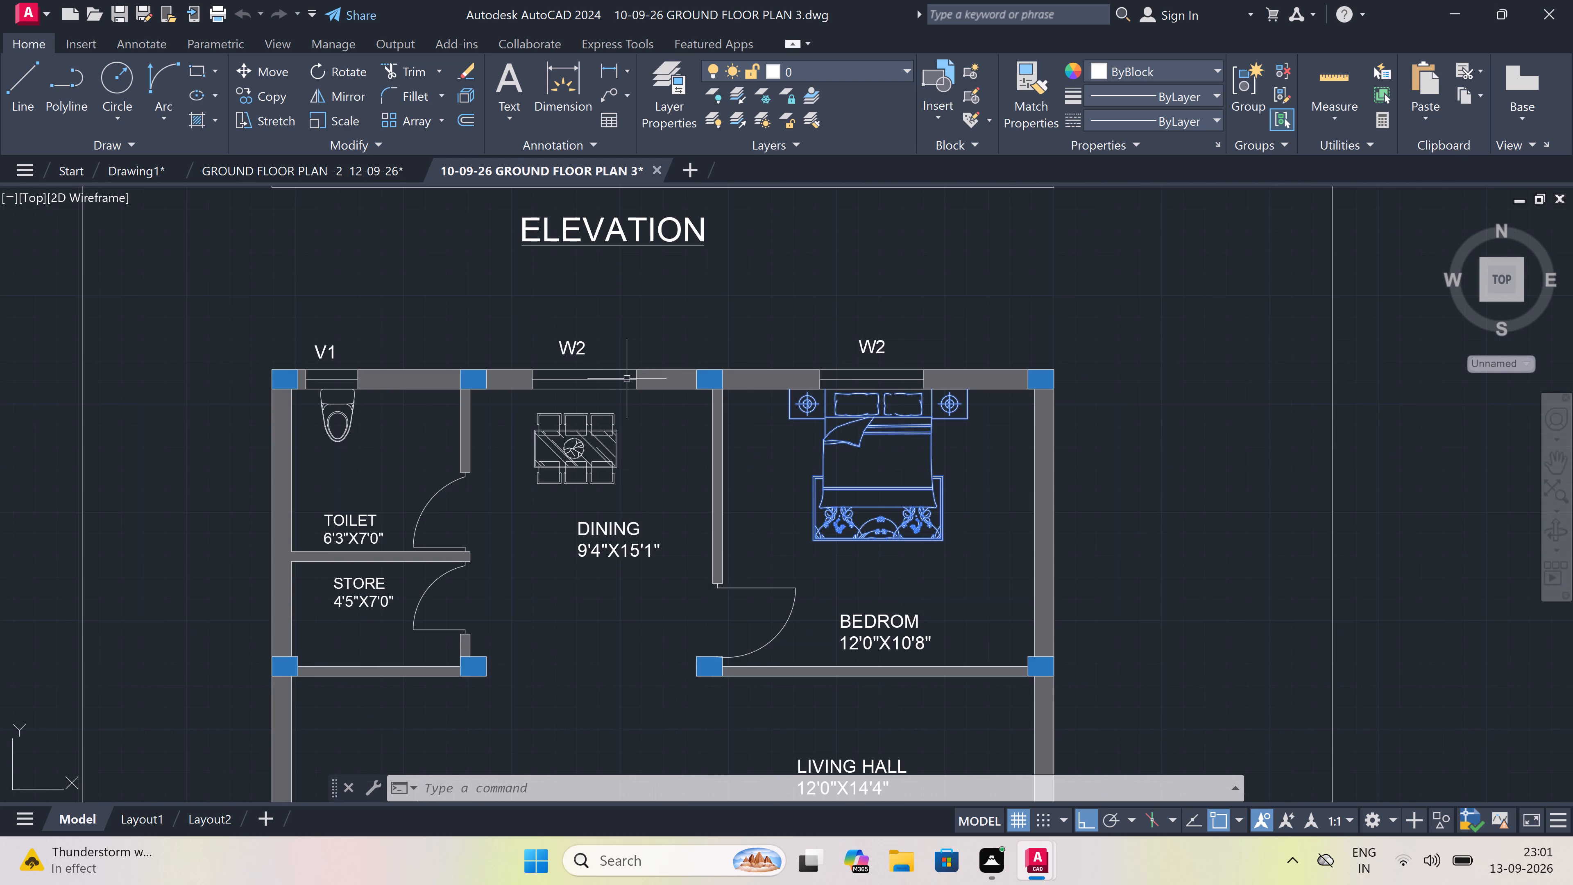
pyautogui.hotkey('ctrl', 'c')
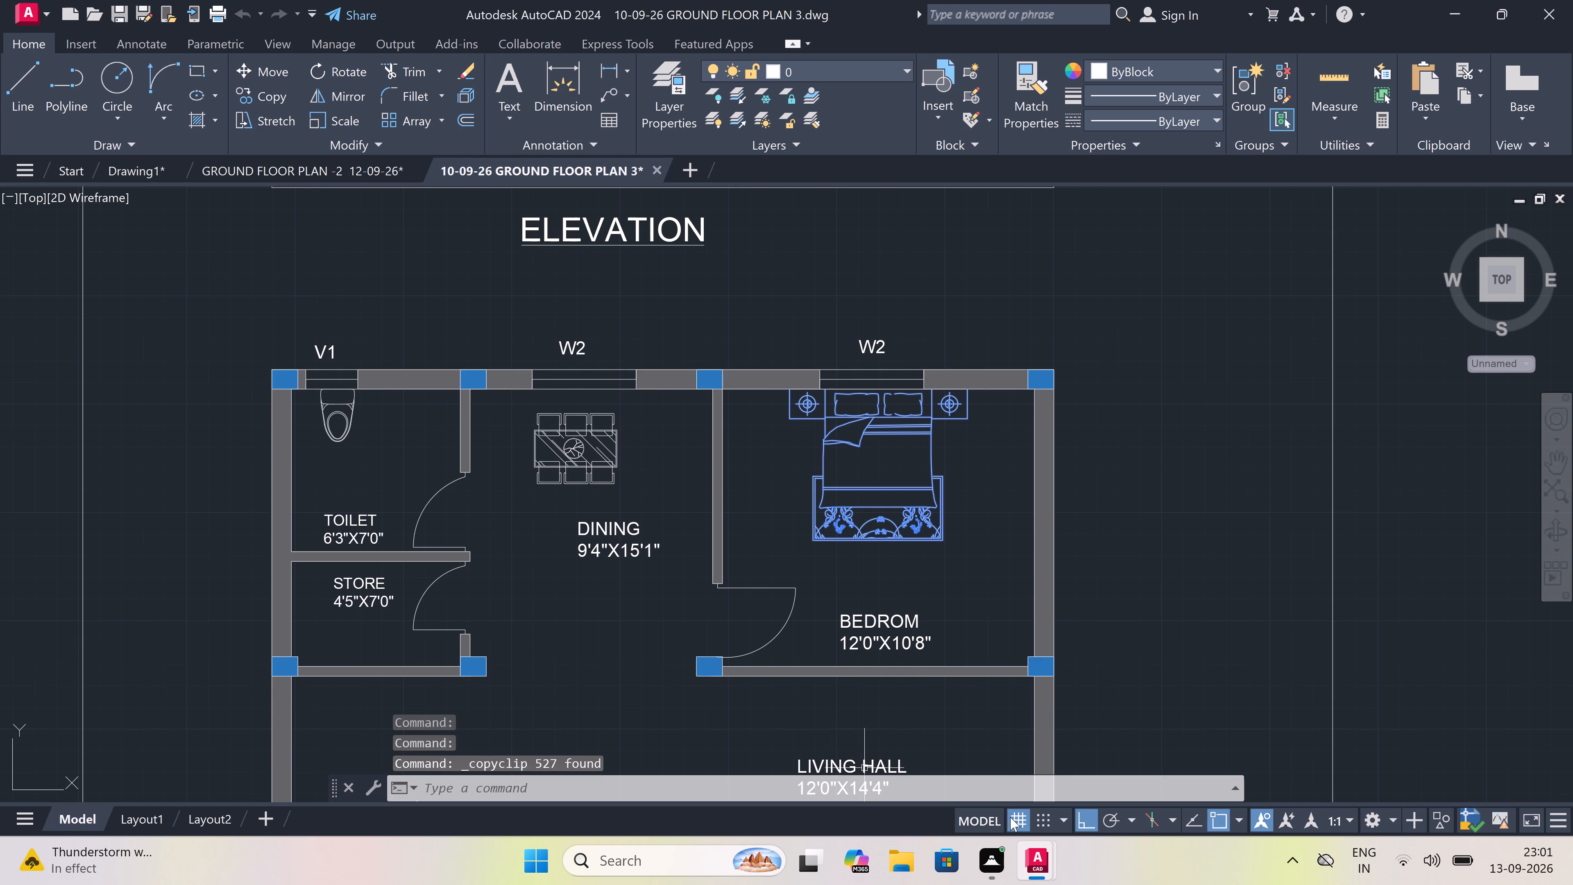
pyautogui.click(788, 759)
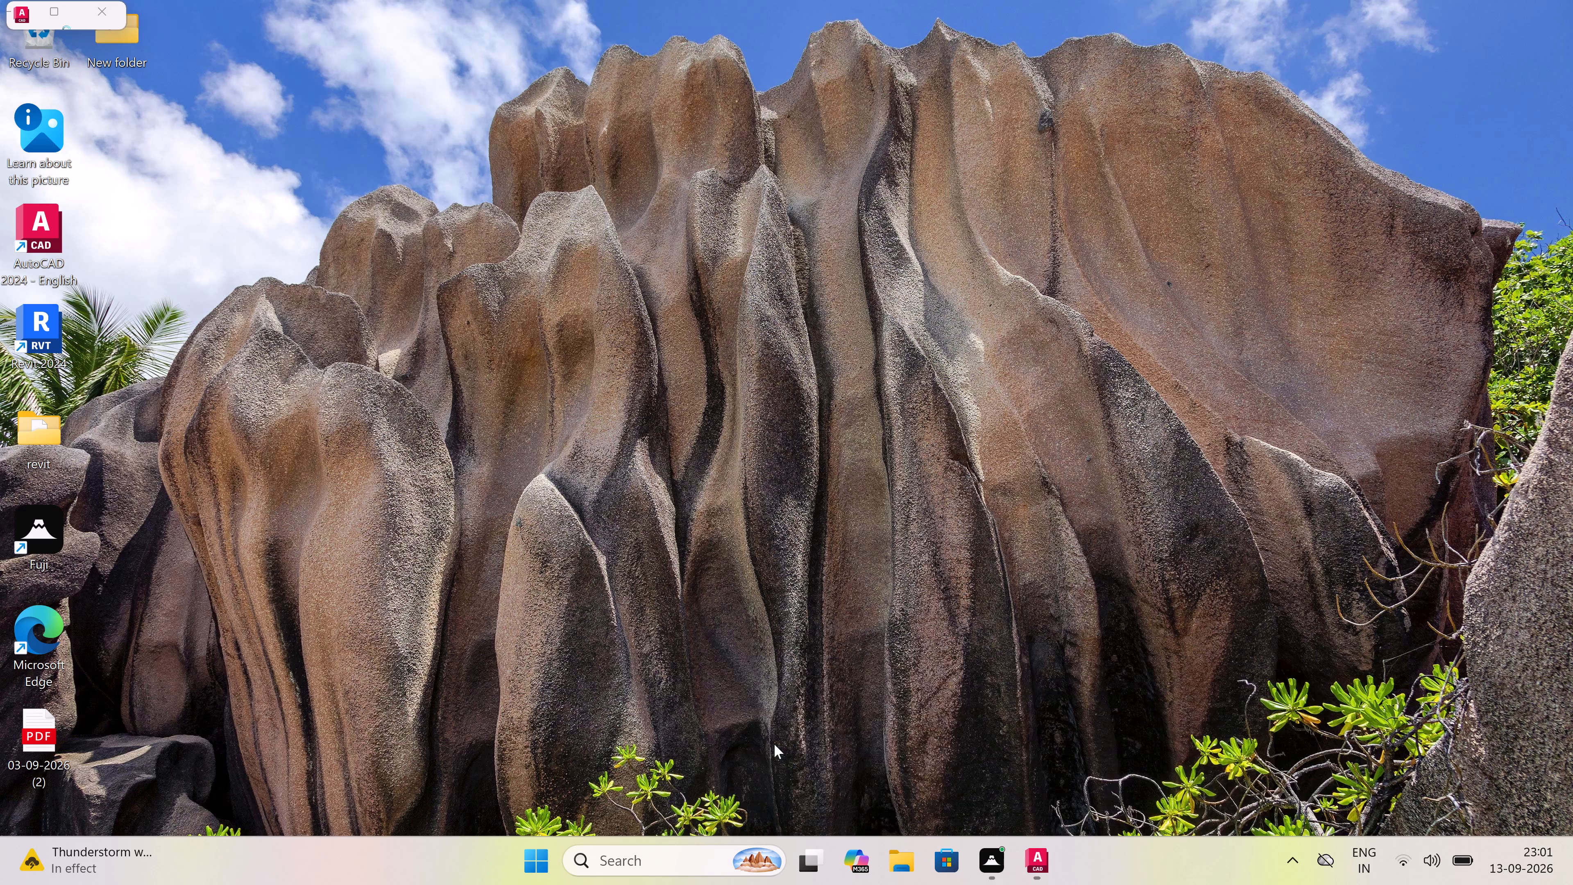
pyautogui.hotkey('ctrl', 'v')
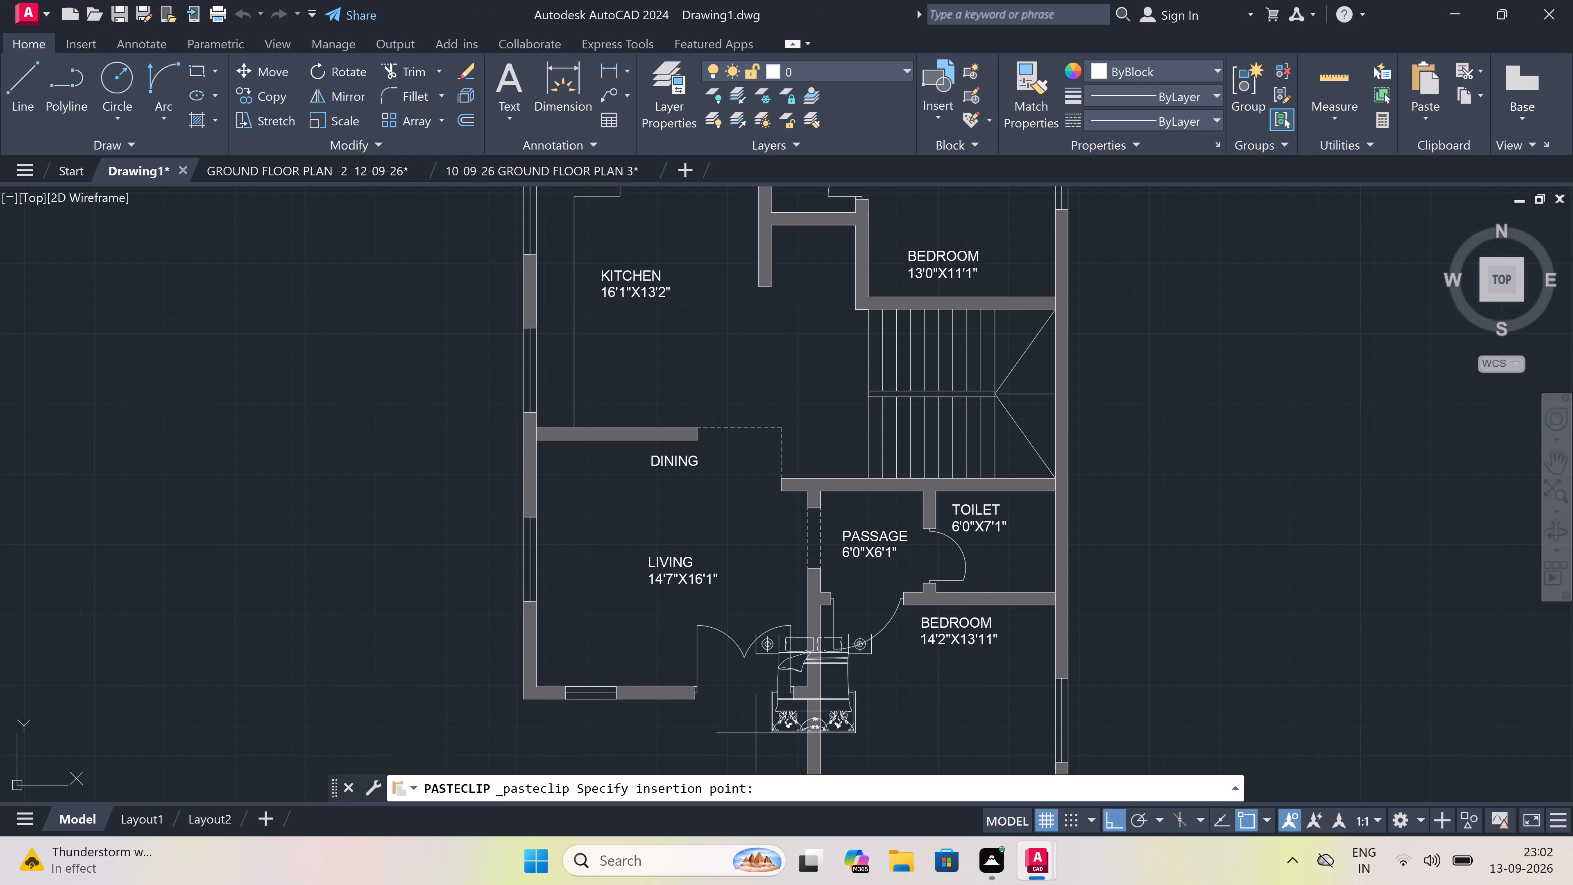
pyautogui.click(197, 462)
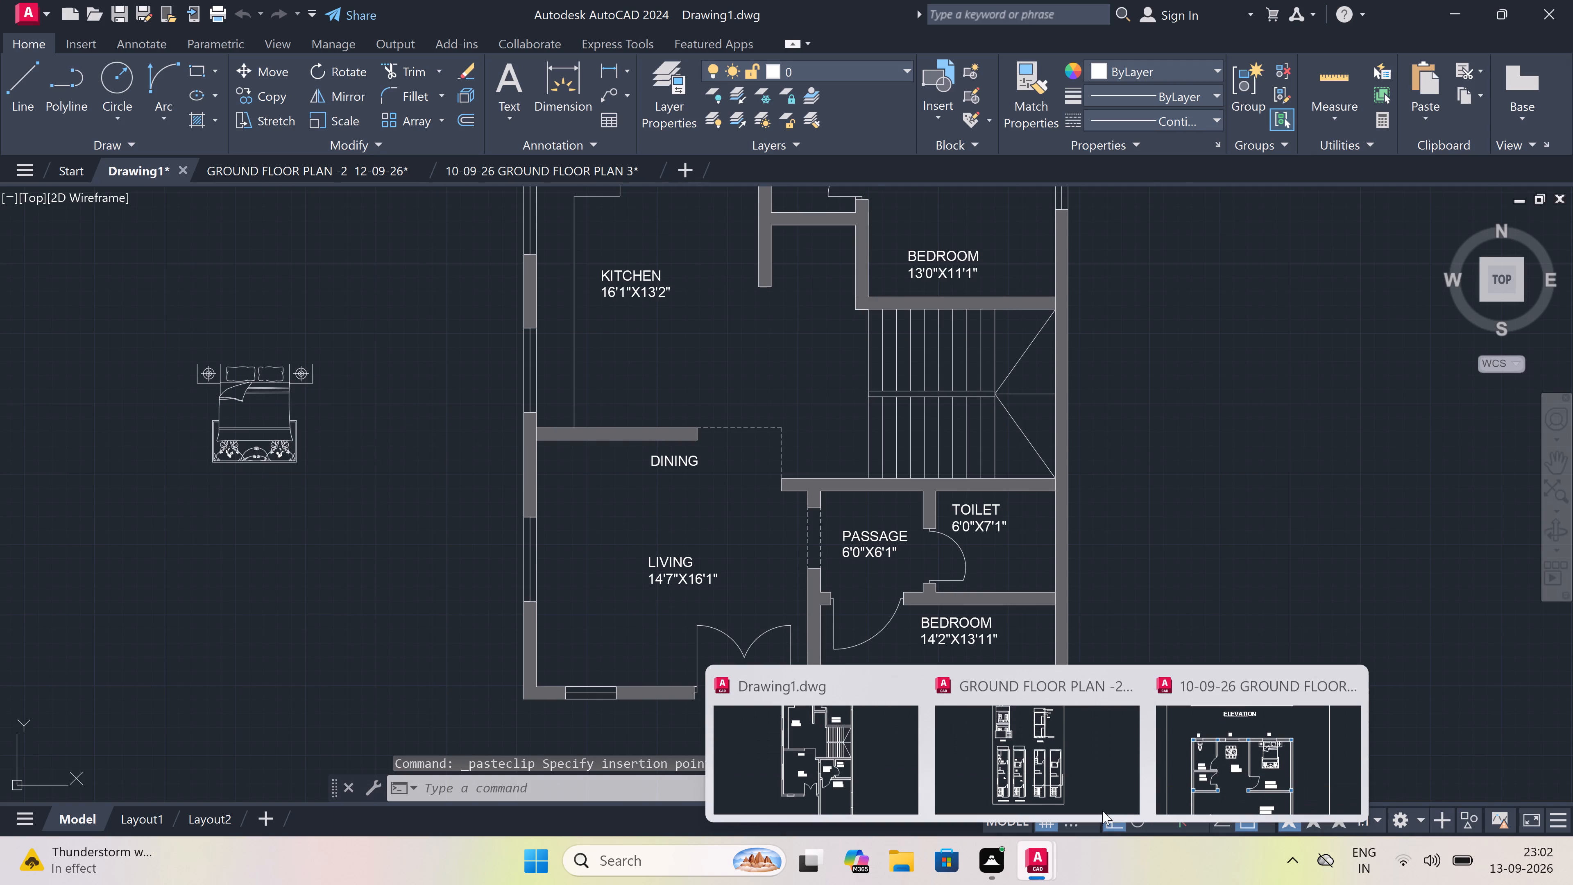
# Copy the six-seat dining table set from 10-09-26 GROUND FLOOR PLAN 3 and paste it into Drawing1, outside the living room's west wall.
pyautogui.click(1207, 754)
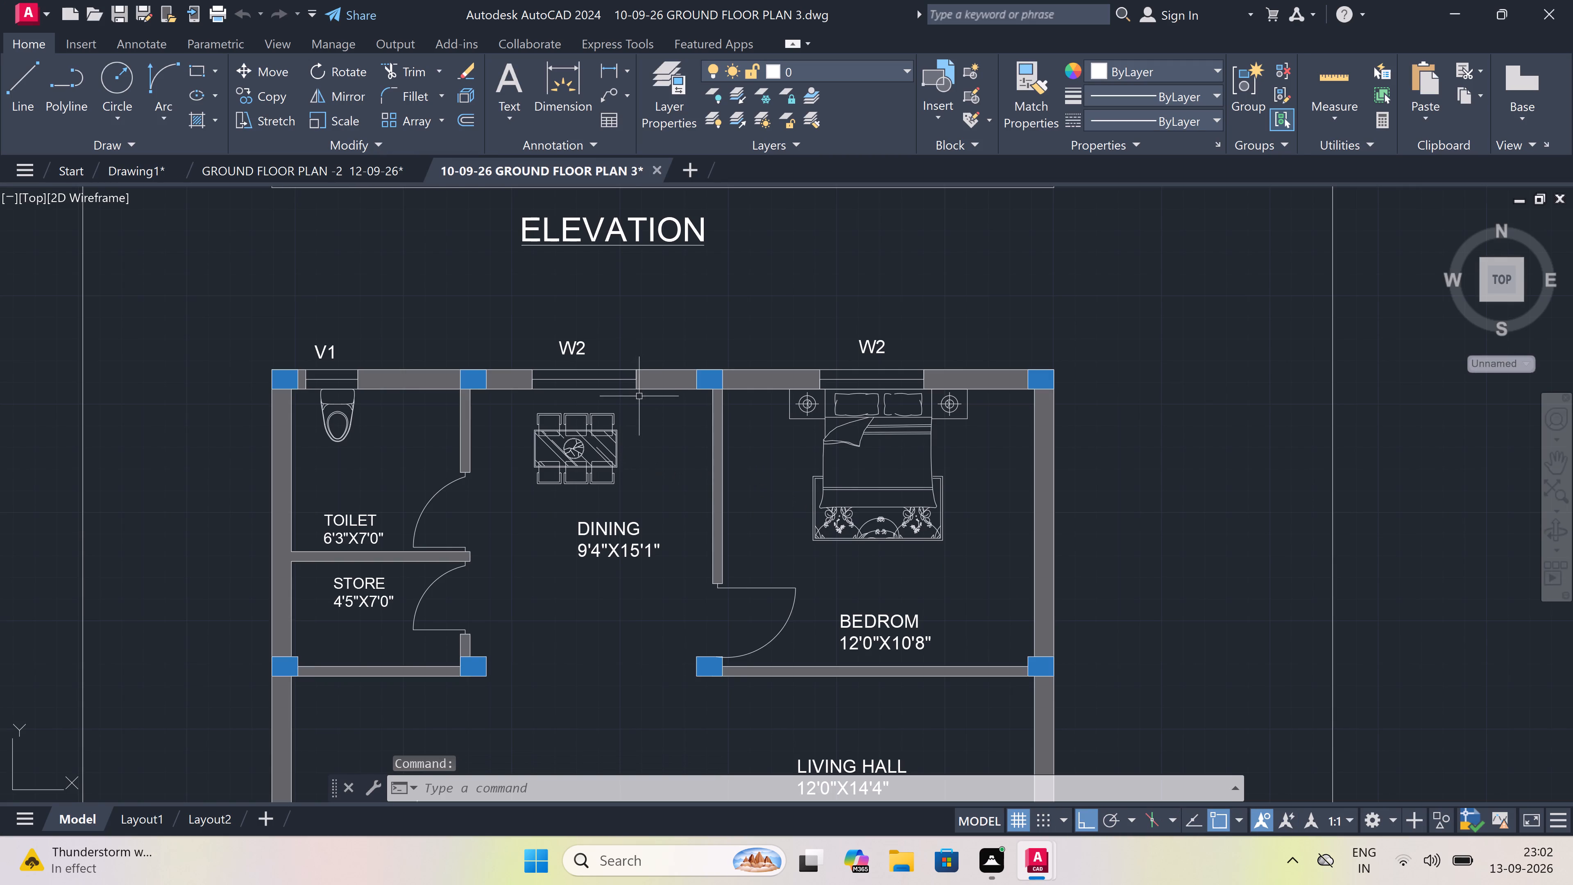
pyautogui.moveTo(634, 404); pyautogui.dragTo(629, 409)
pyautogui.click(499, 507)
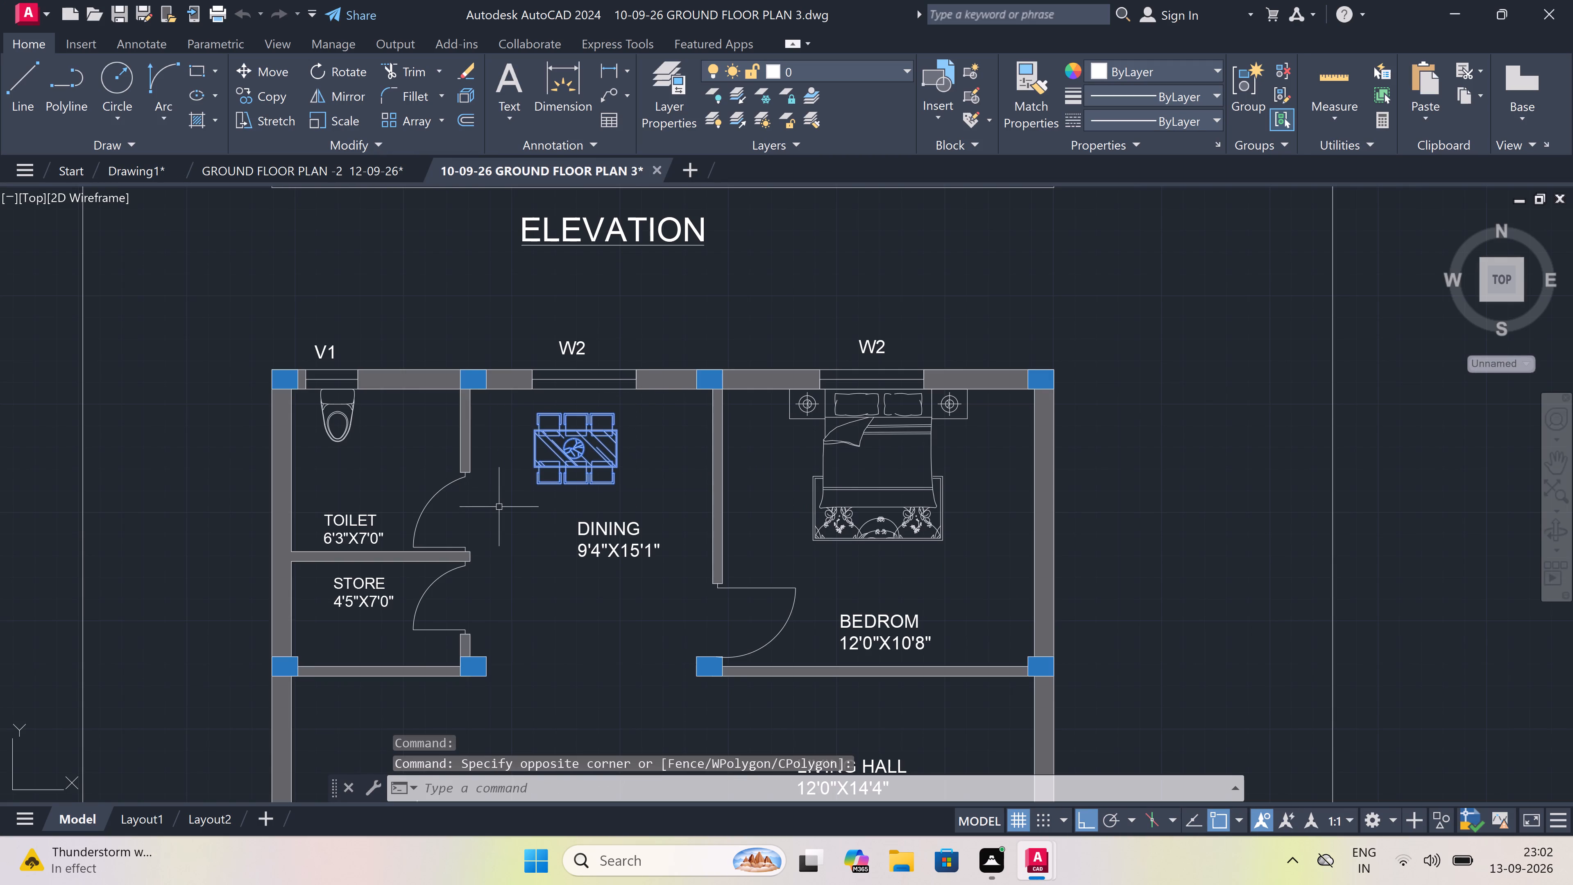
pyautogui.hotkey('ctrl', 'c')
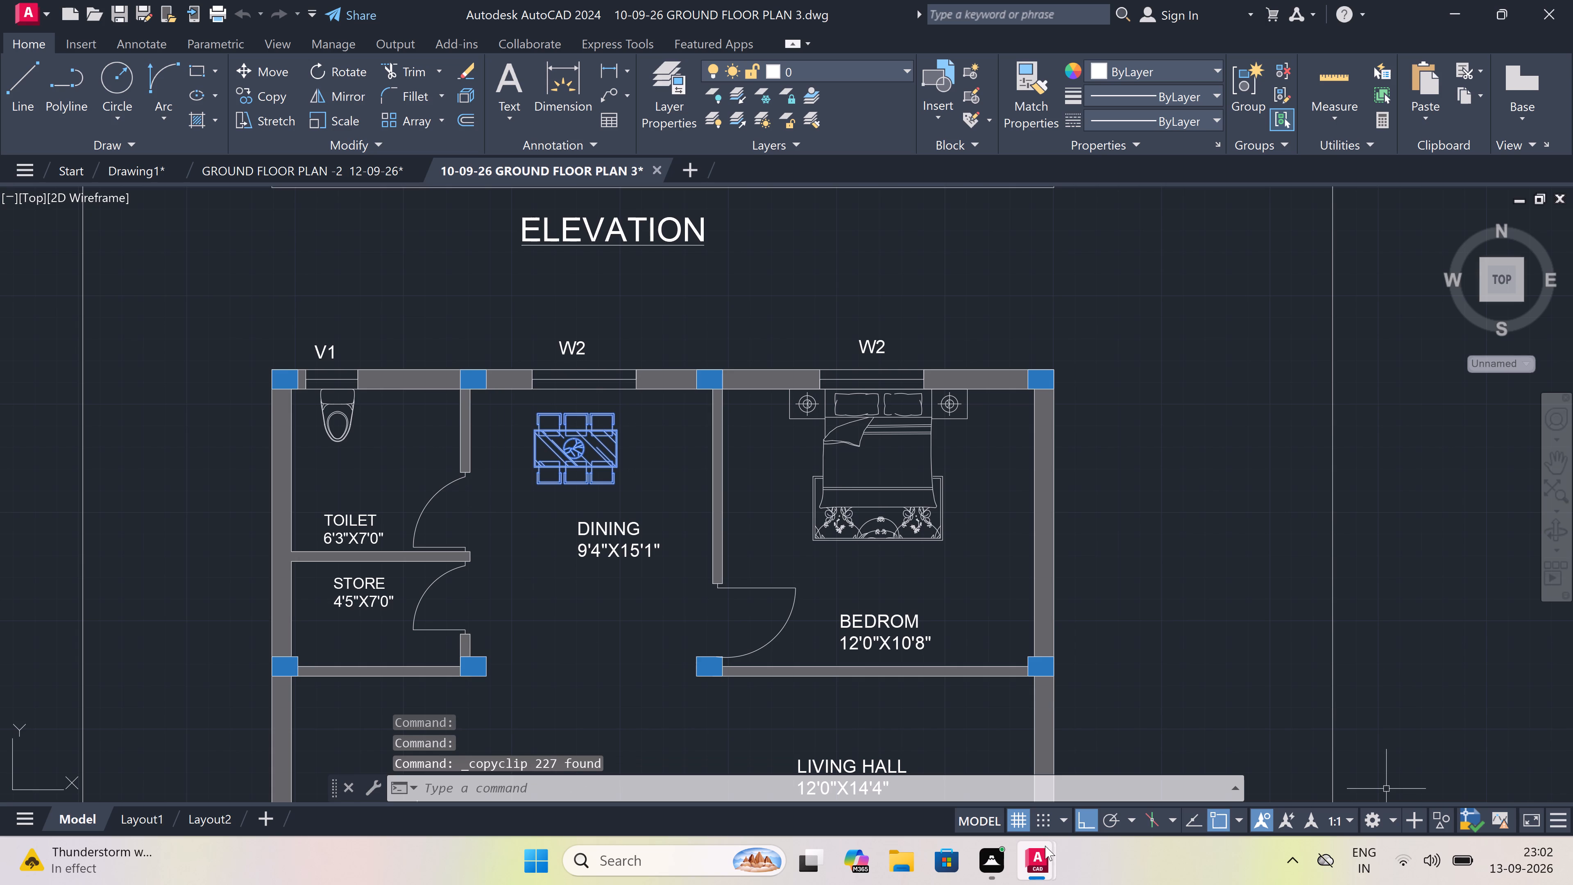
pyautogui.click(883, 755)
pyautogui.hotkey('ctrl', 'v')
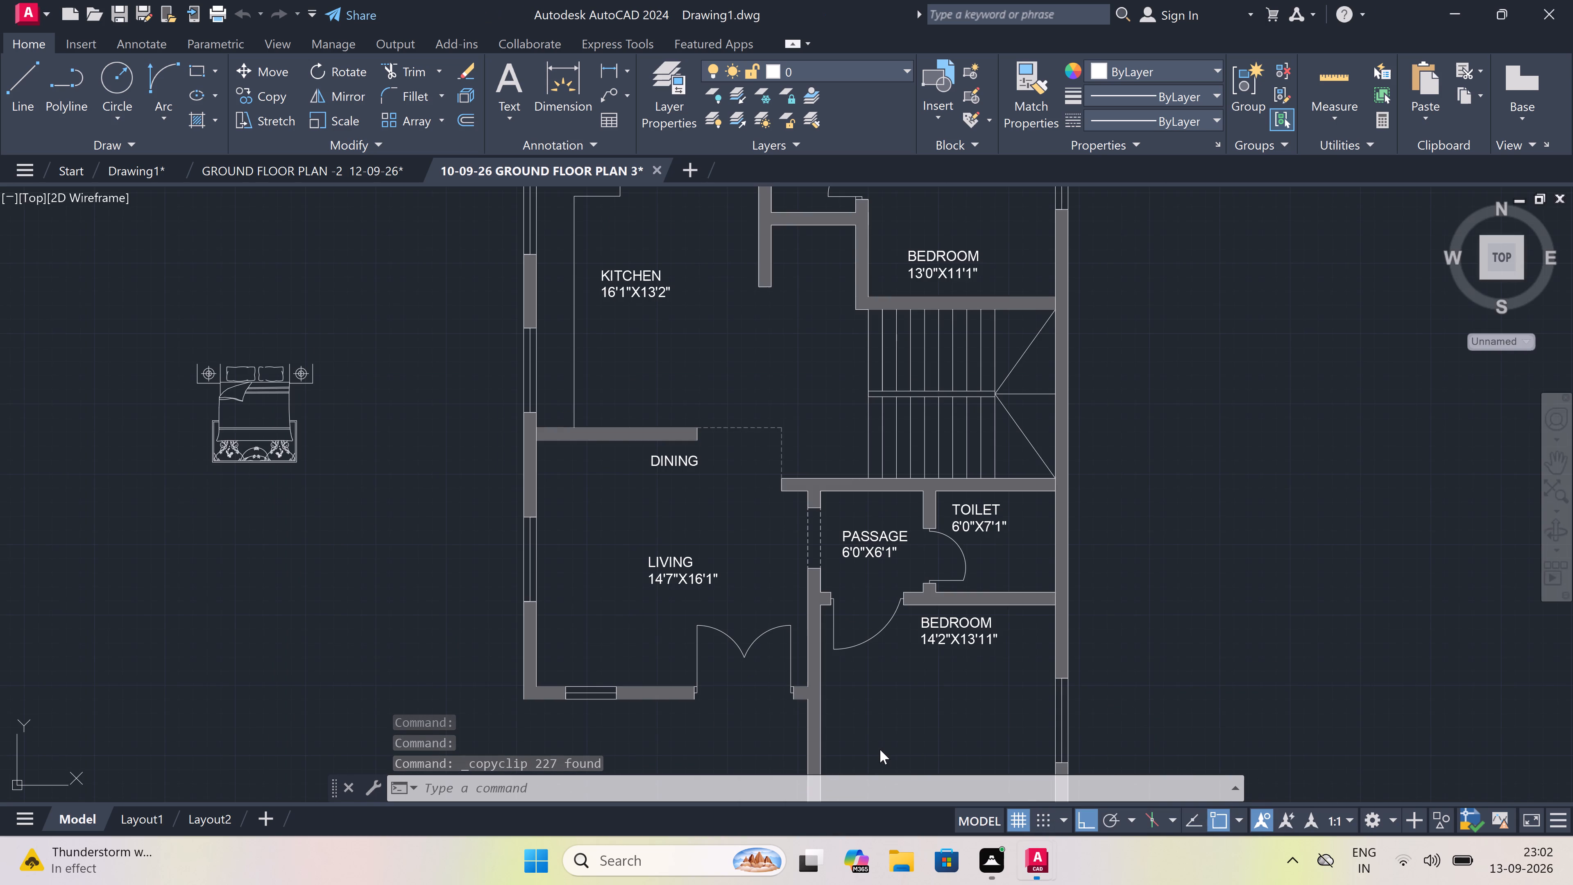
pyautogui.click(351, 573)
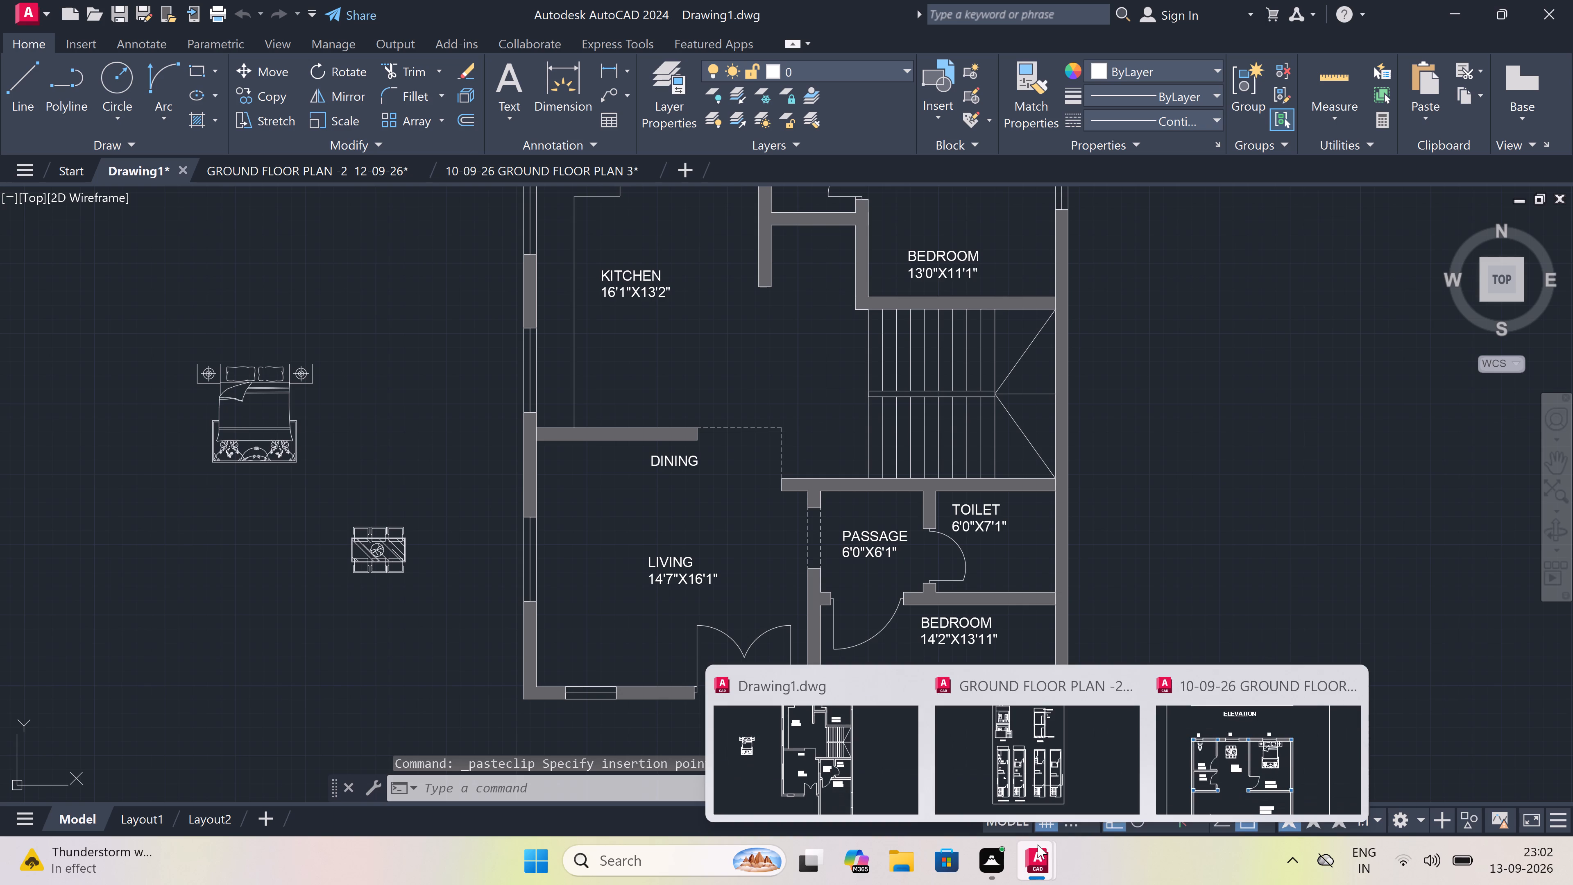
pyautogui.click(902, 747)
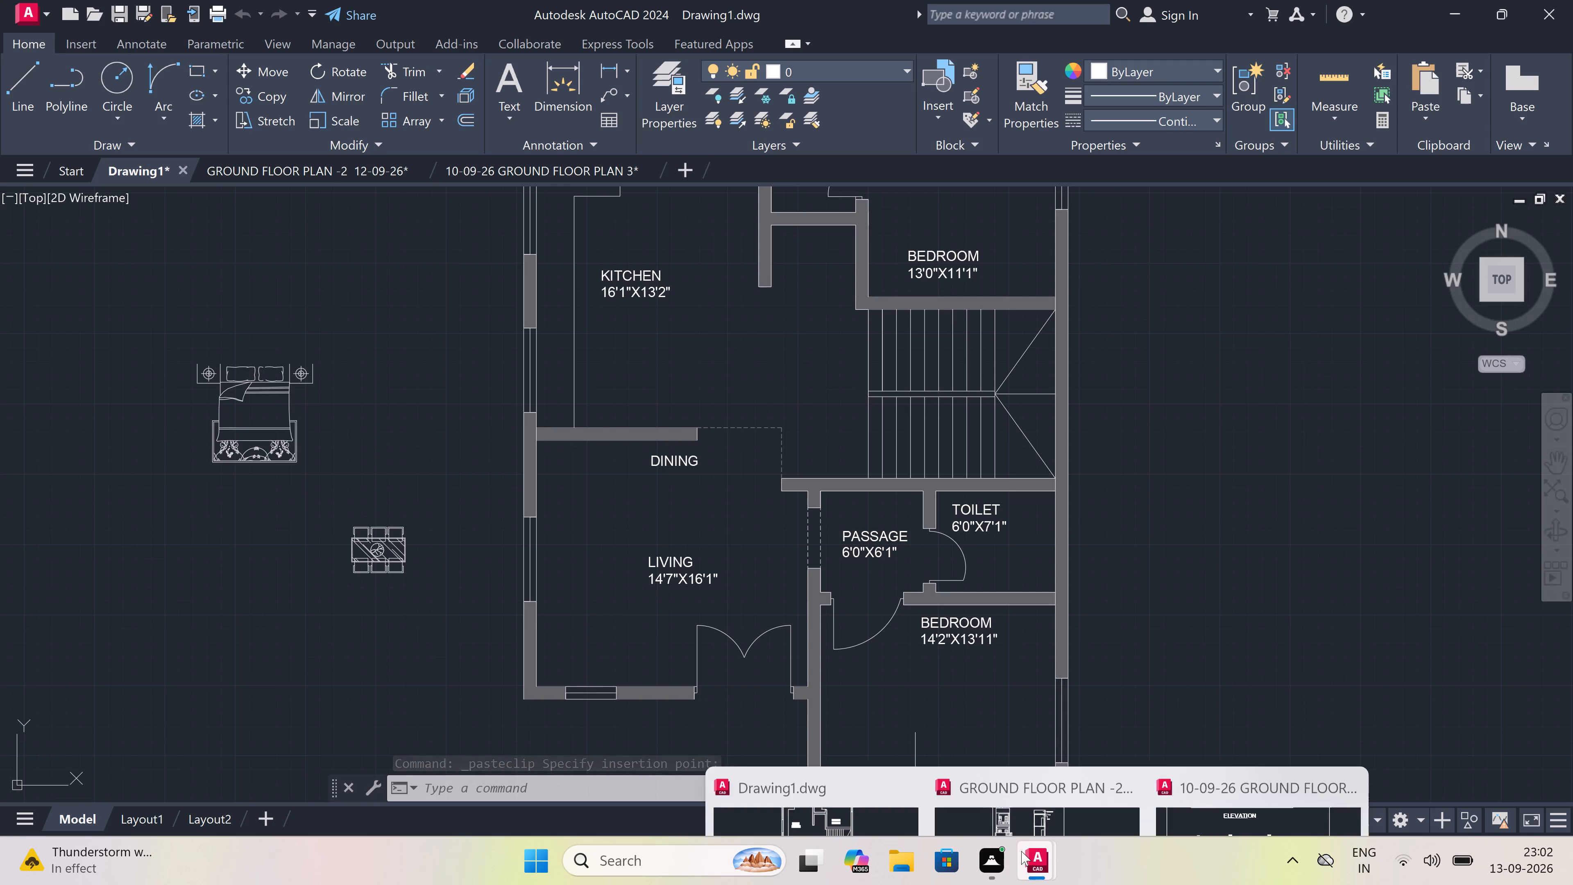
# Copy the toilet fixture from 10-09-26 GROUND FLOOR PLAN 3 and paste it into Drawing1, inside the 13'0"X11'1" bedroom.
pyautogui.click(1214, 770)
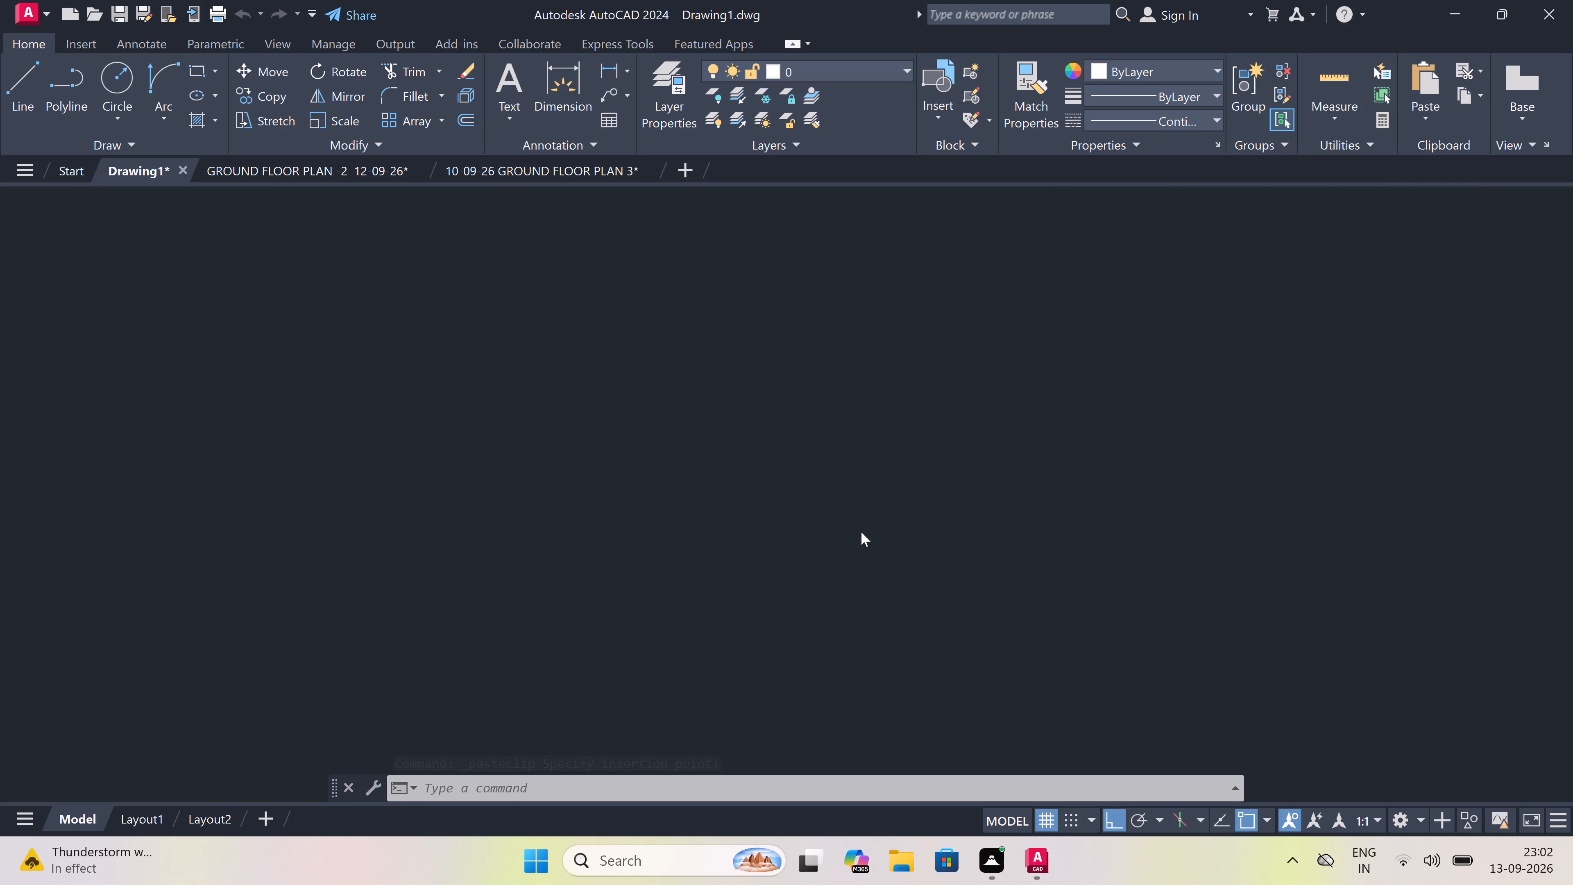
pyautogui.moveTo(358, 397); pyautogui.dragTo(339, 408)
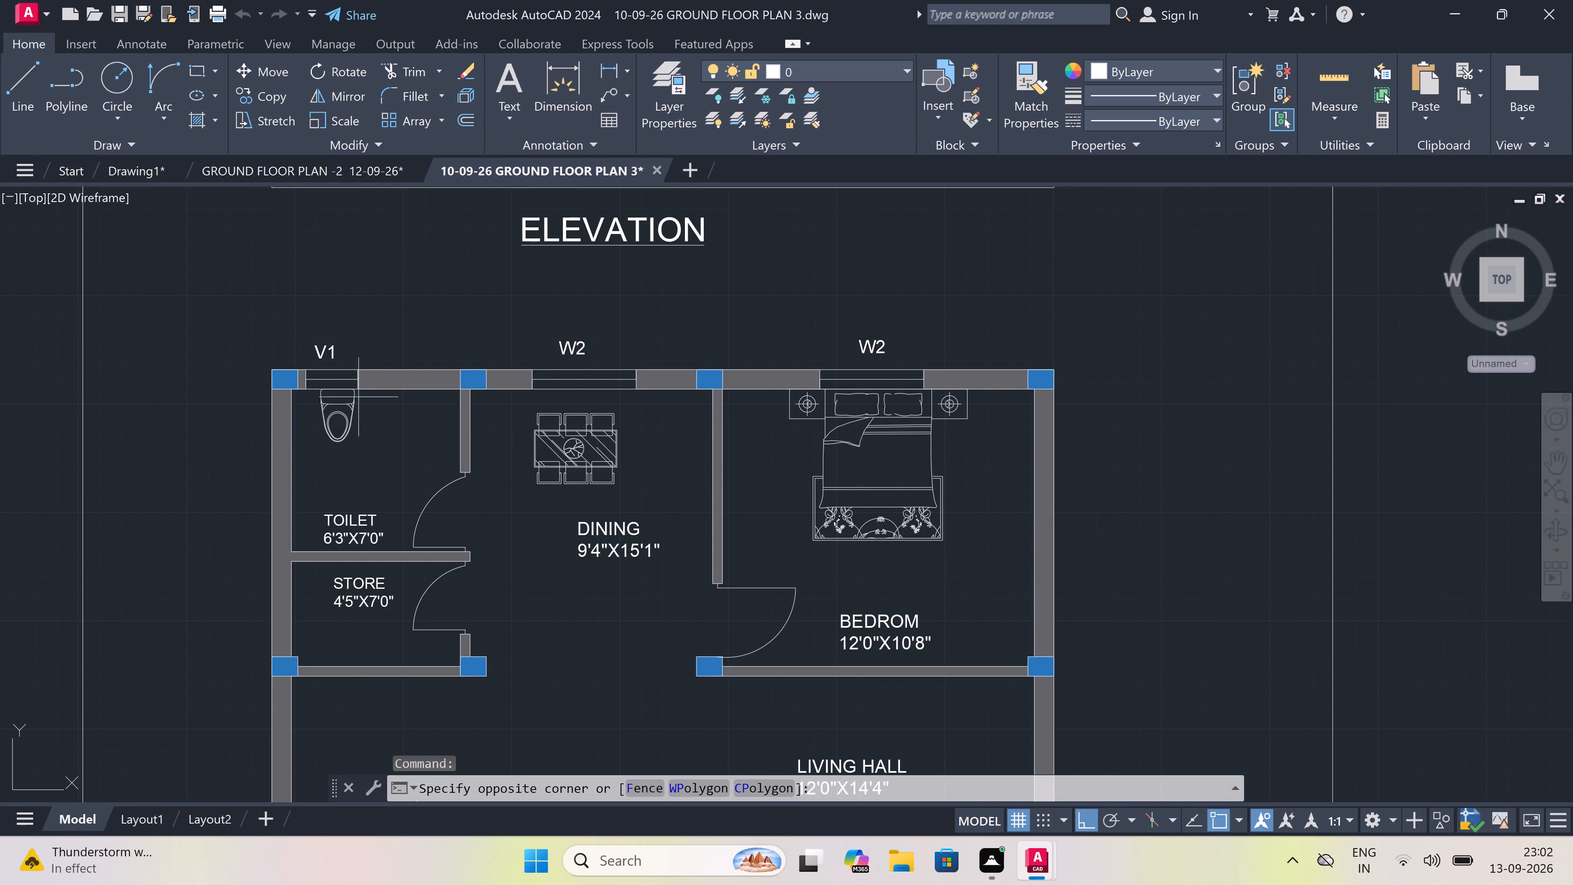
pyautogui.click(311, 433)
pyautogui.hotkey('ctrl', 'c')
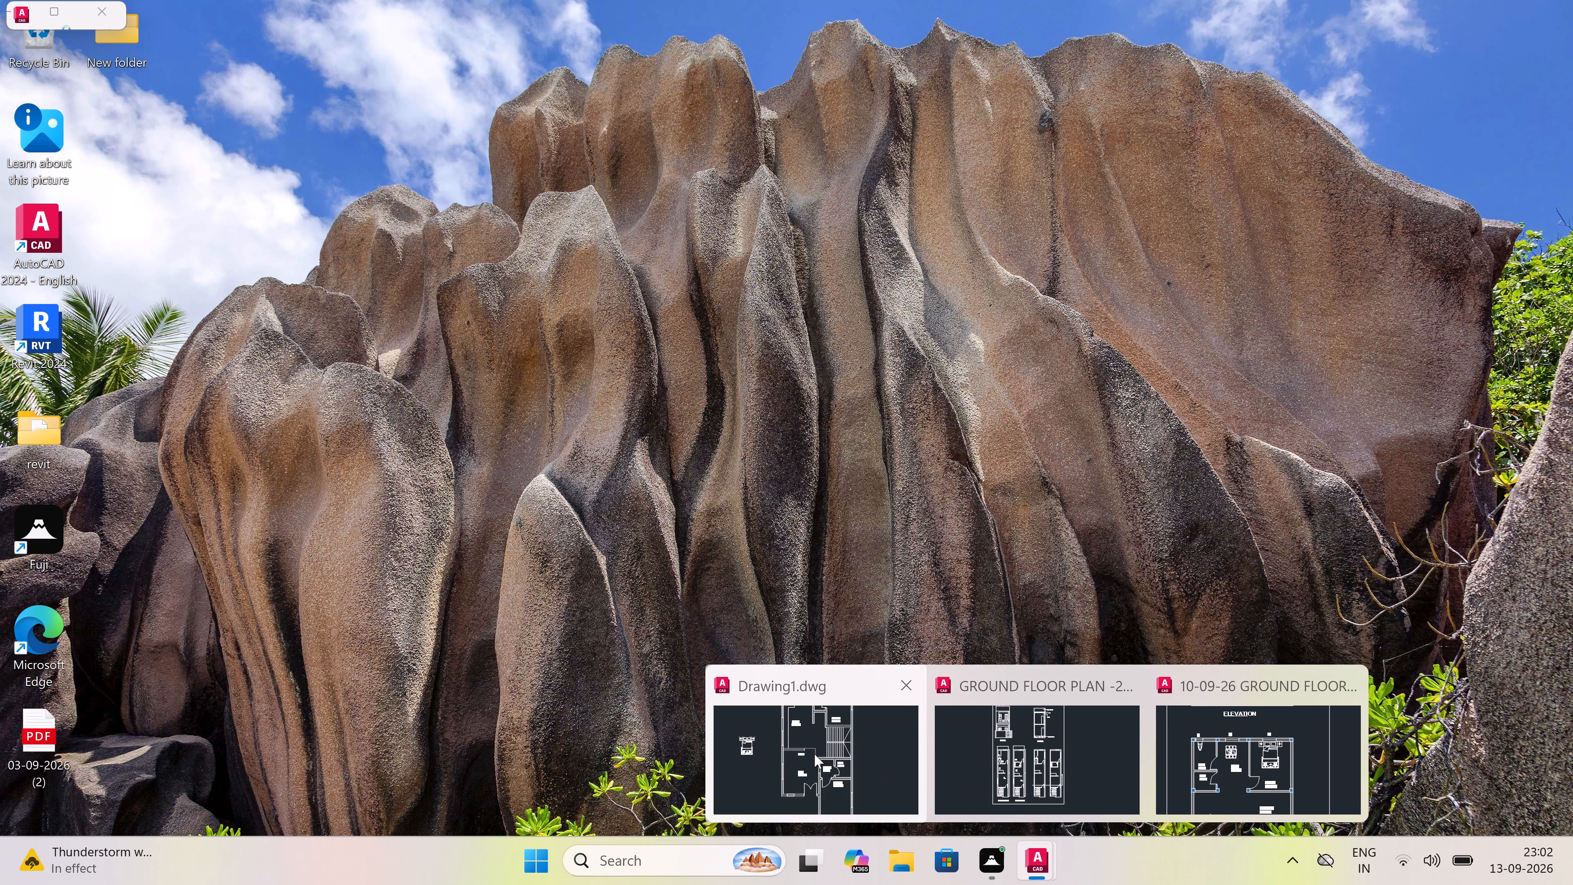
pyautogui.click(813, 754)
pyautogui.hotkey('ctrl', 'v')
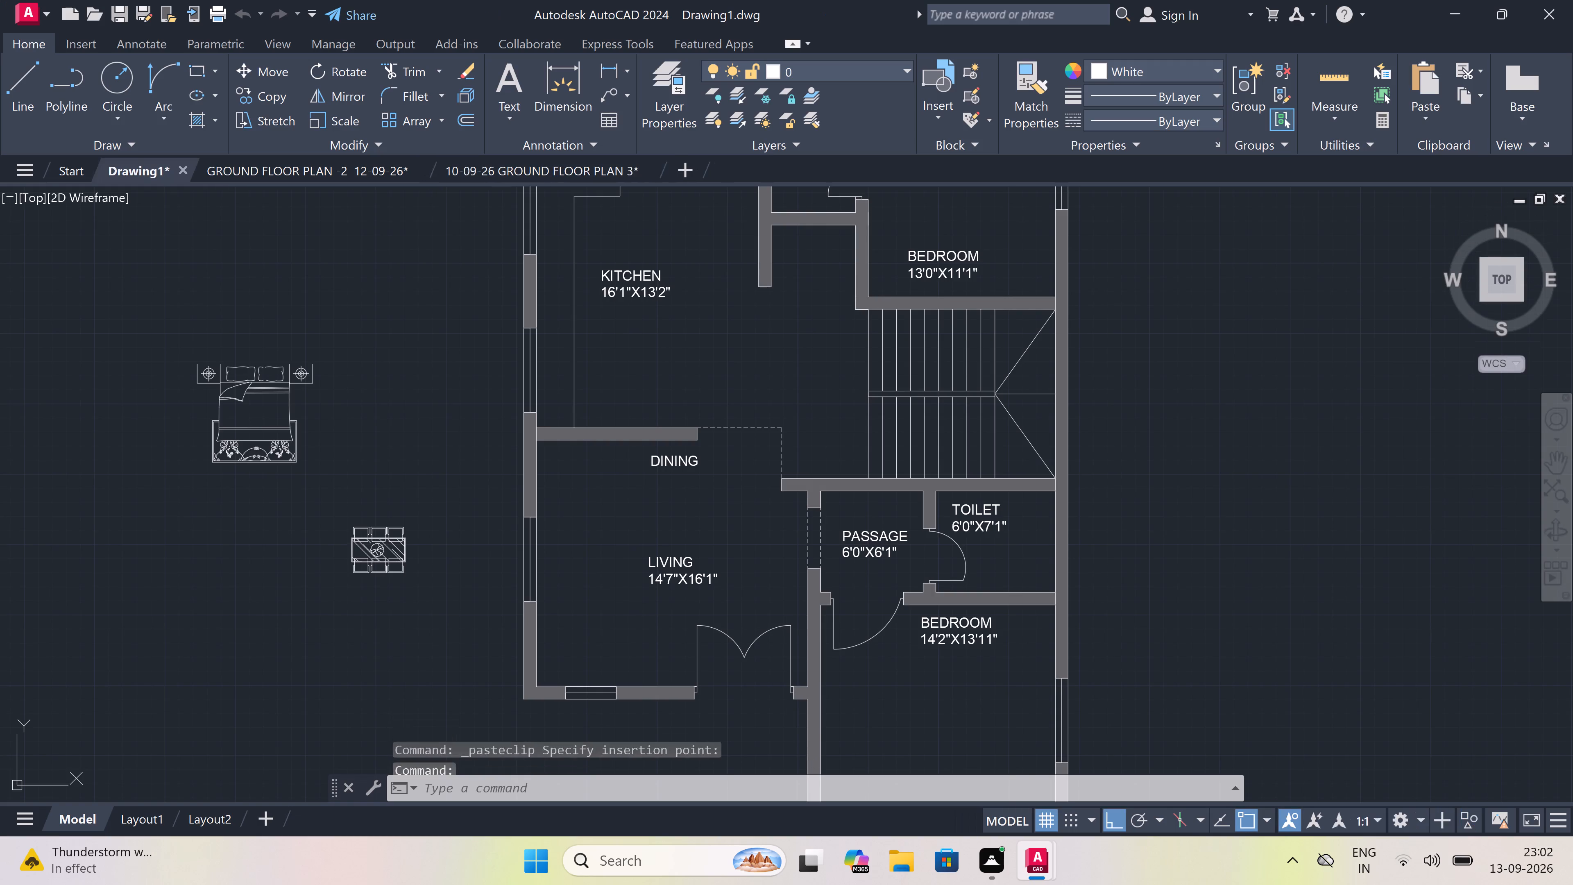
pyautogui.scroll(-1, 769, 669)
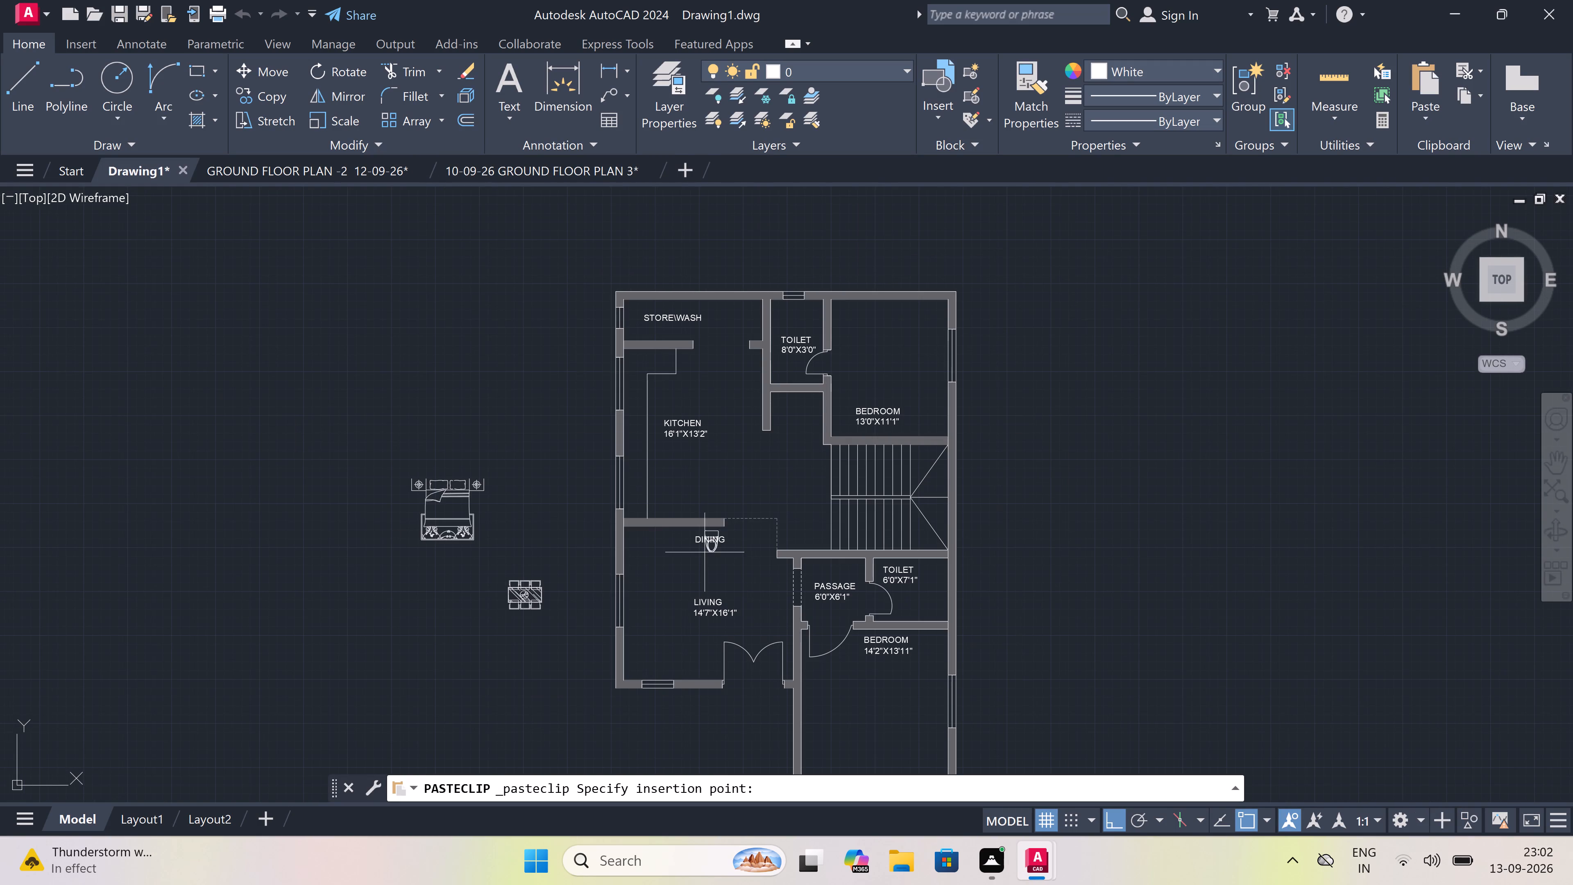
pyautogui.scroll(1, 794, 315)
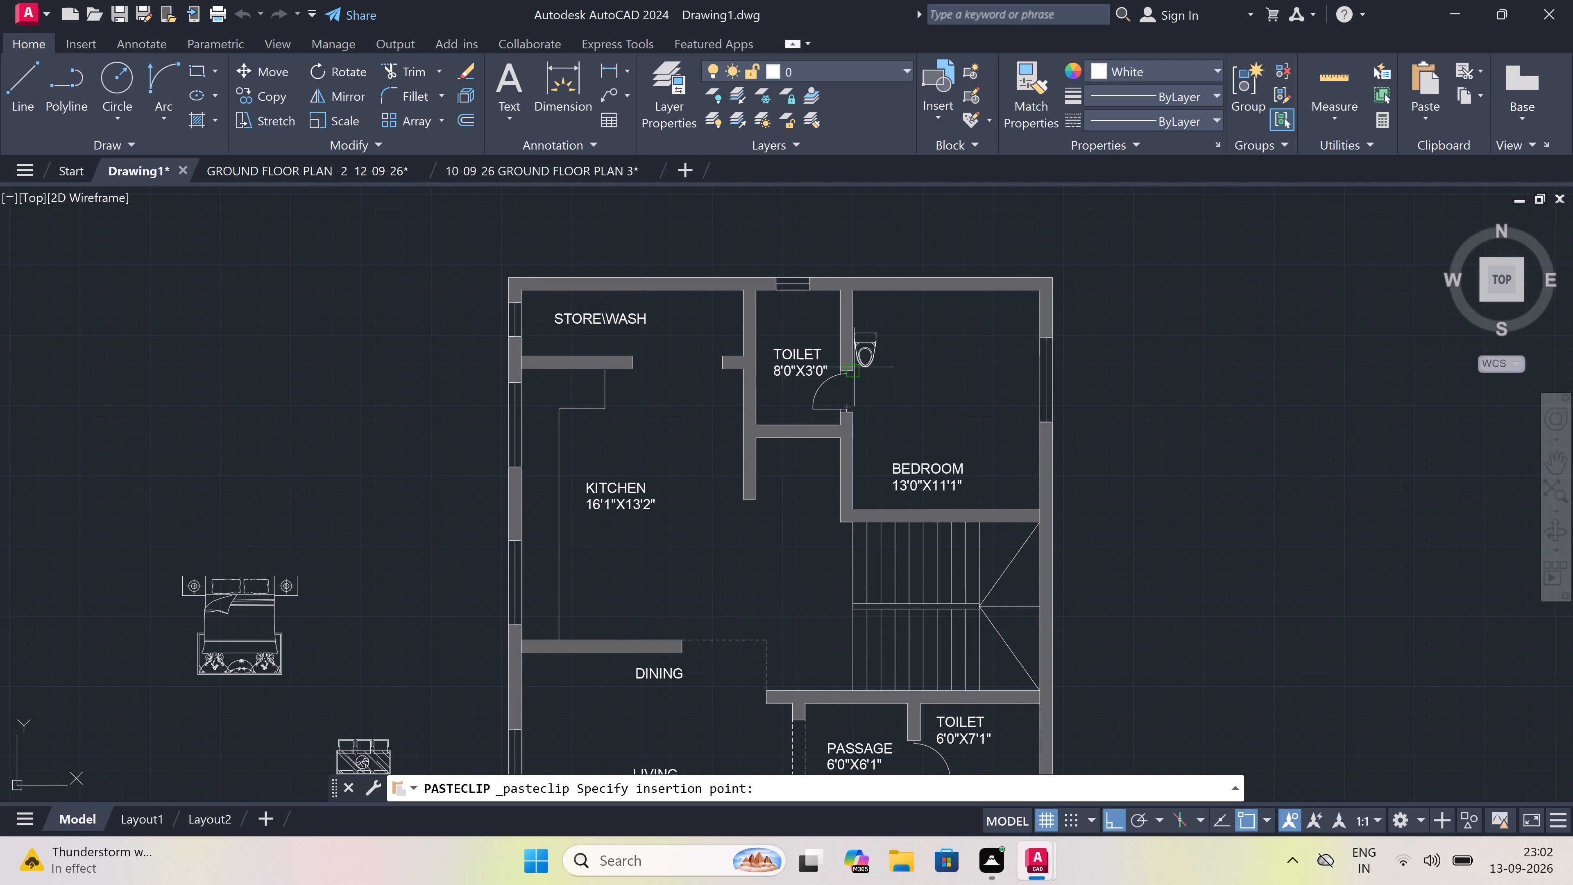
pyautogui.click(909, 376)
# Trim away the solid hatch of the east wall beside the 6'0"X7'1" toilet.
pyautogui.scroll(-2, 859, 405)
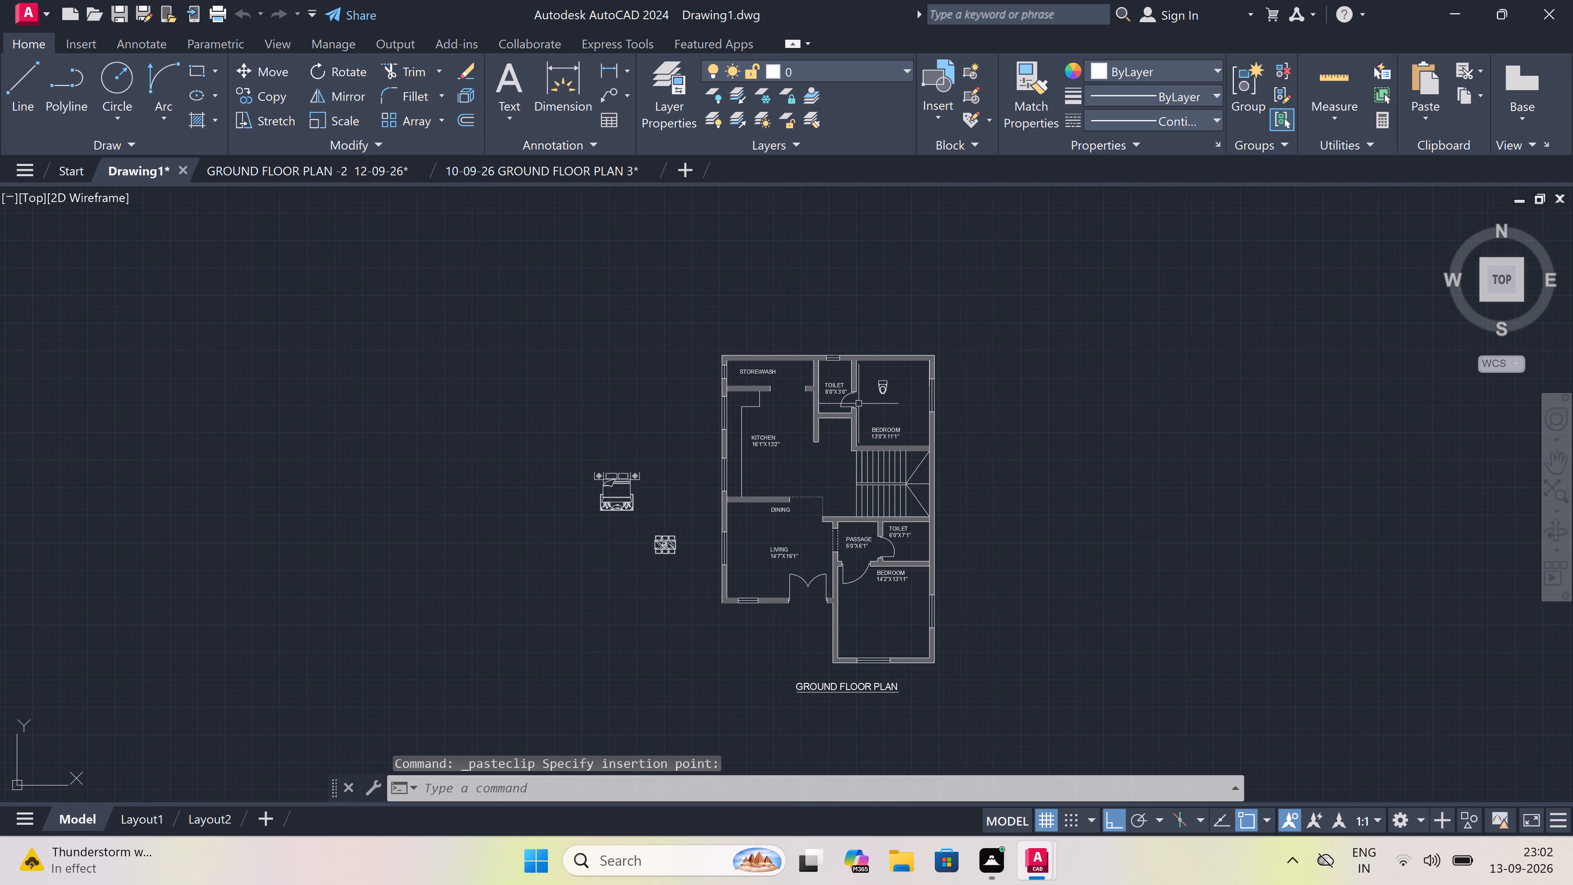
pyautogui.scroll(2, 909, 379)
pyautogui.scroll(-1, 909, 379)
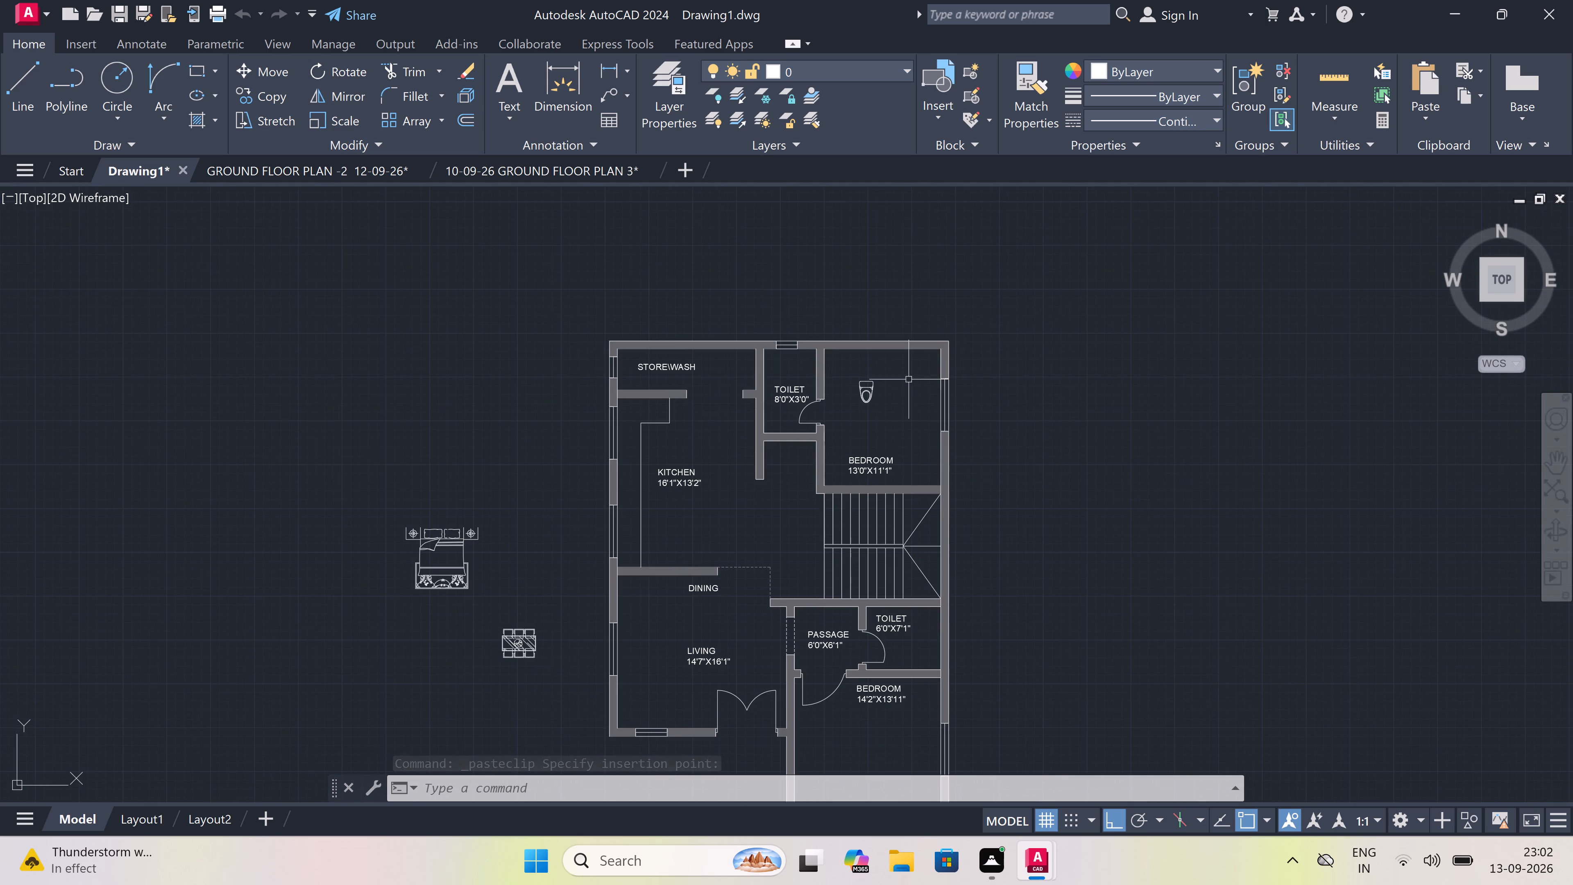
pyautogui.scroll(3, 961, 685)
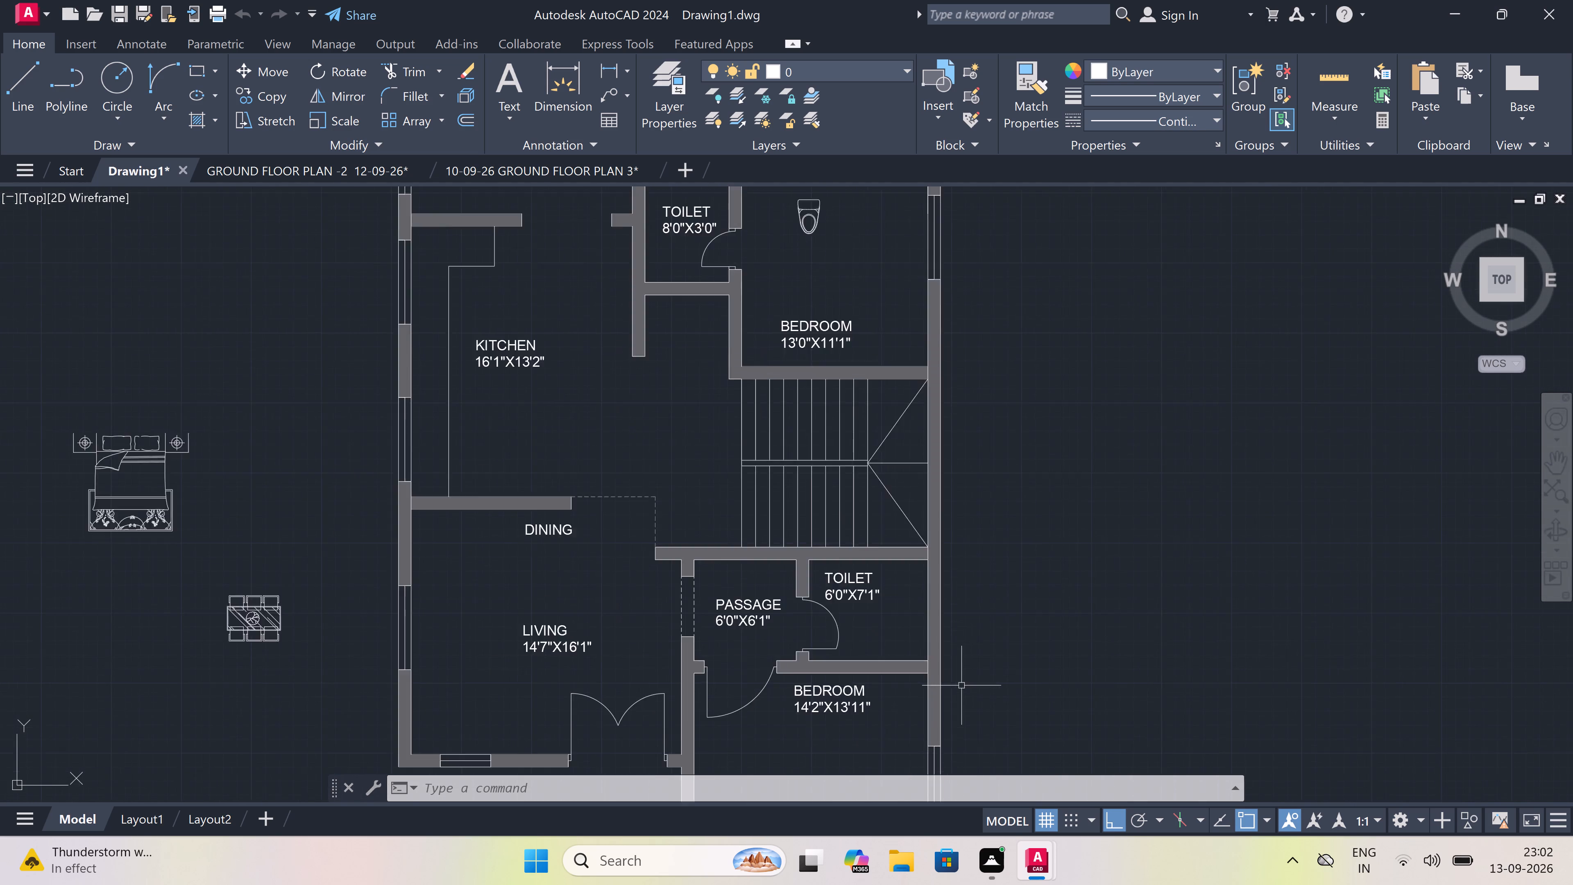
pyautogui.write('TR')
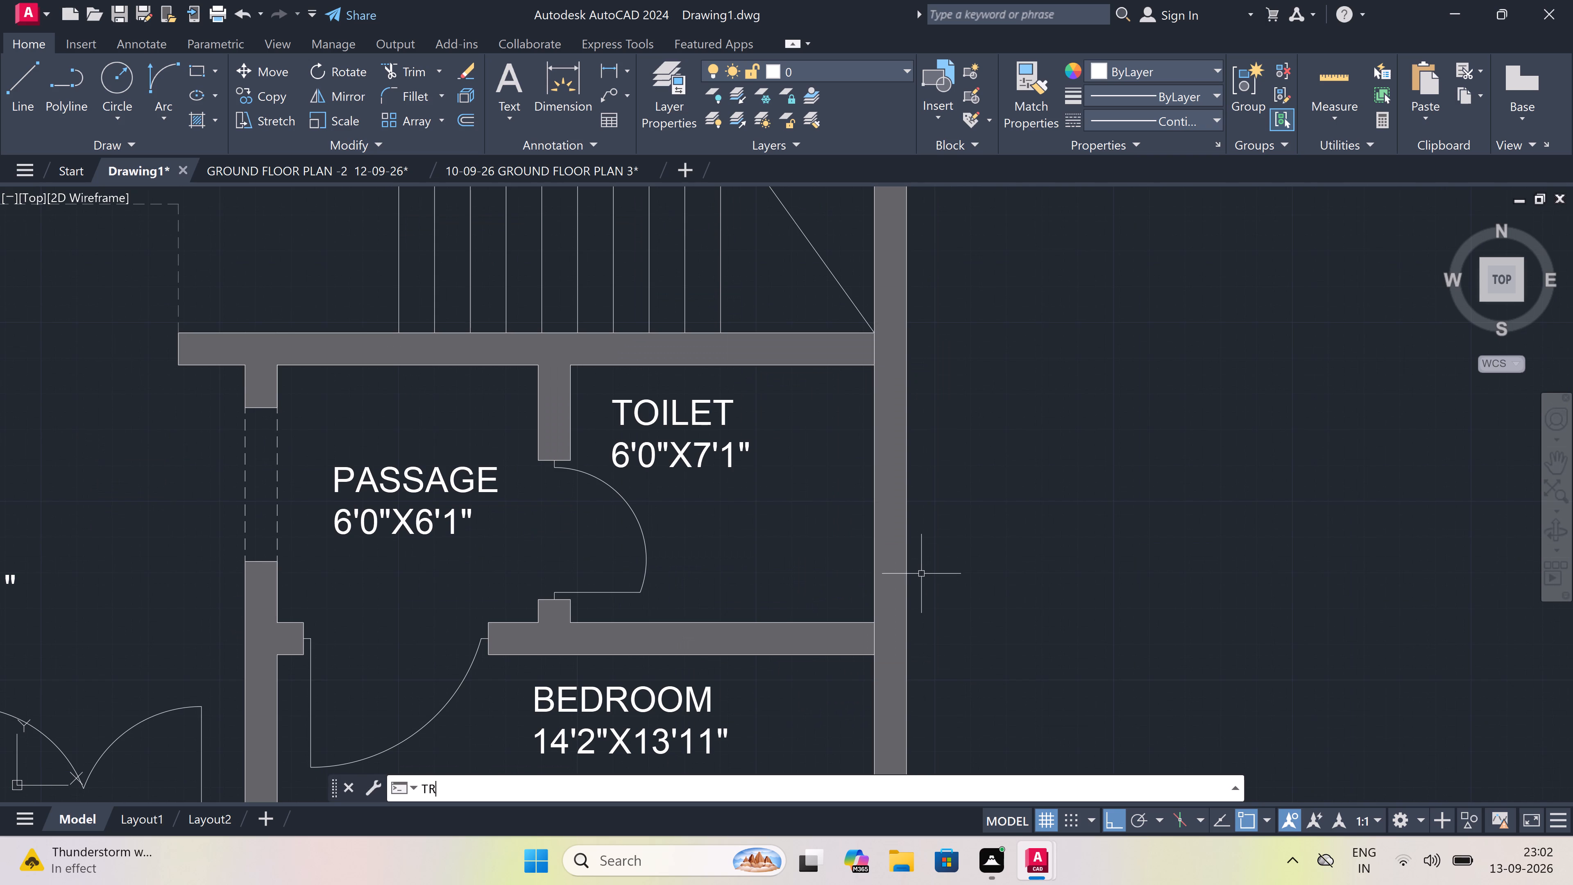
pyautogui.press('space')
pyautogui.tripleClick(881, 498)
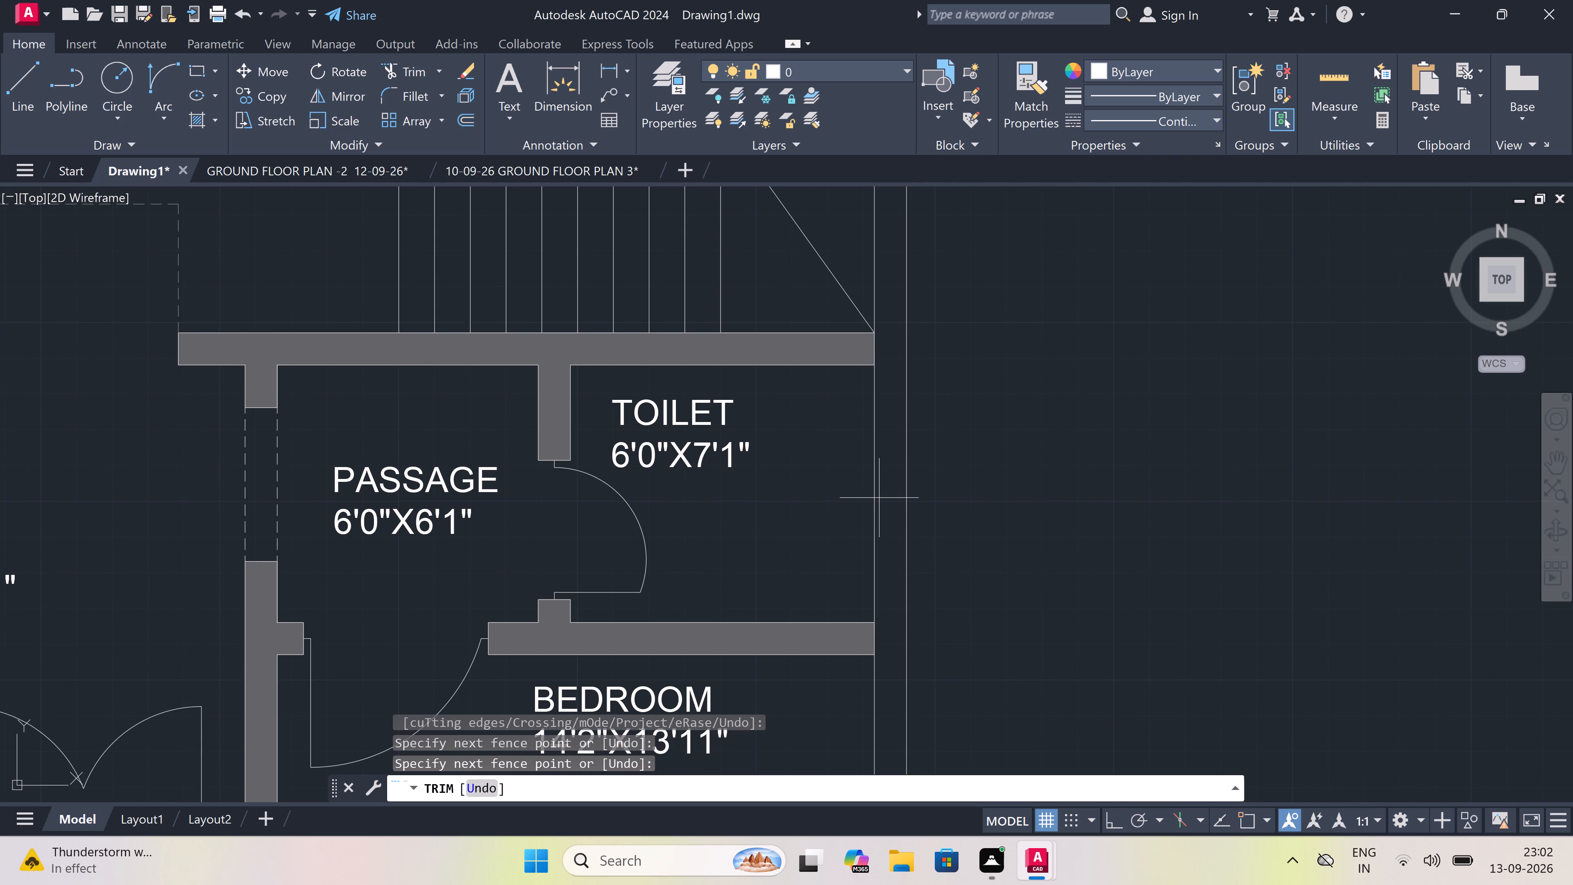
pyautogui.press('Escape')
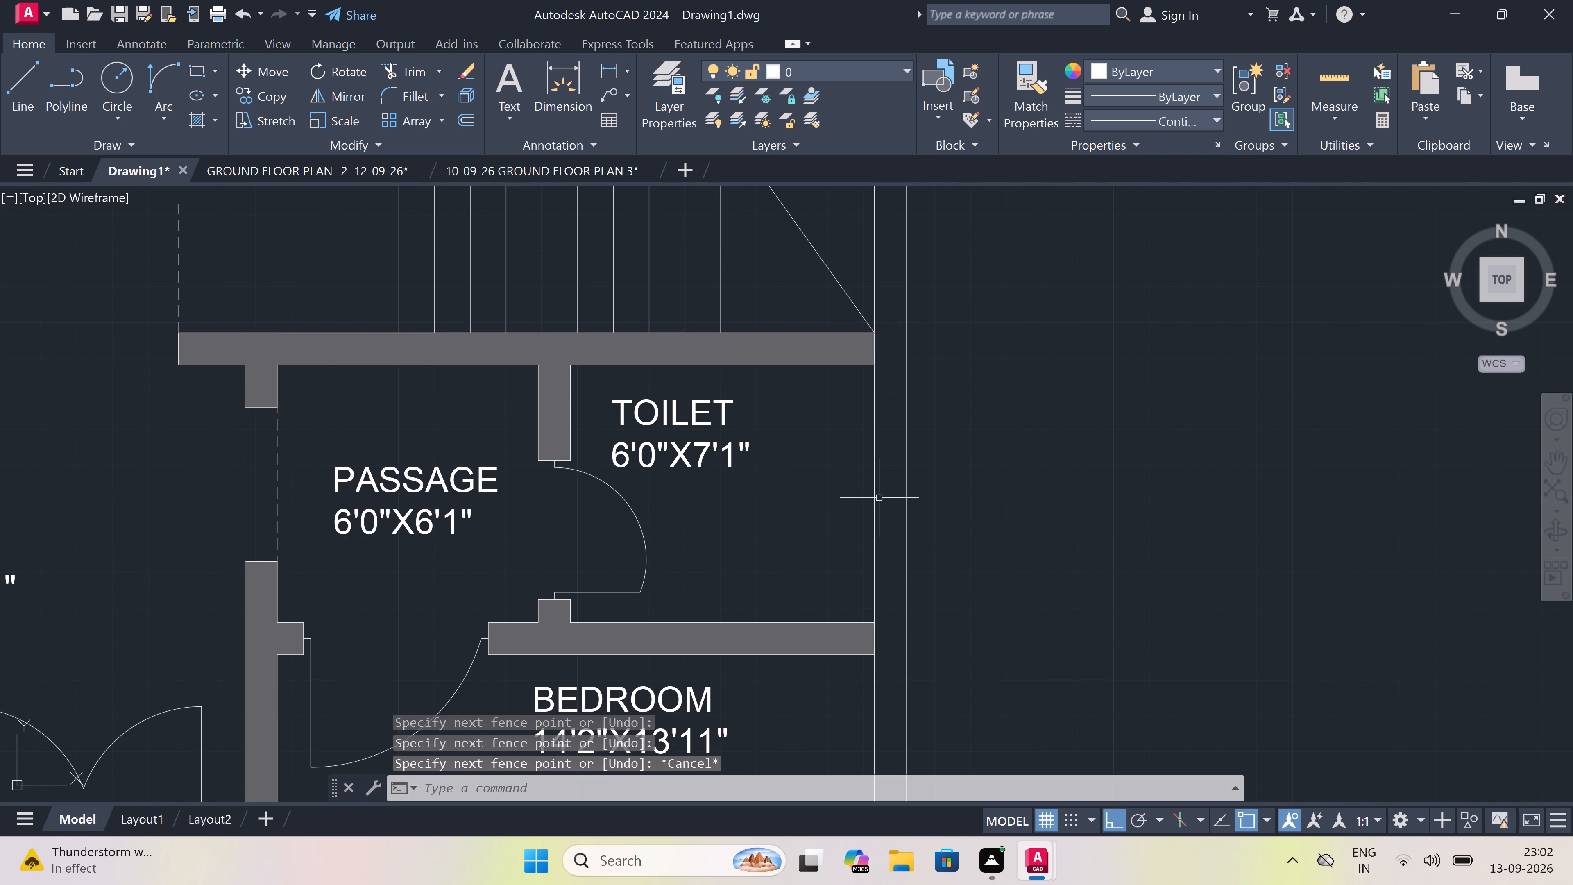
# Draw a window in the 6'0"X7'1" toilet's east wall: two lines across the wall joined by a mid-wall line of 2" plus 2'.
pyautogui.press('l')
pyautogui.press('space')
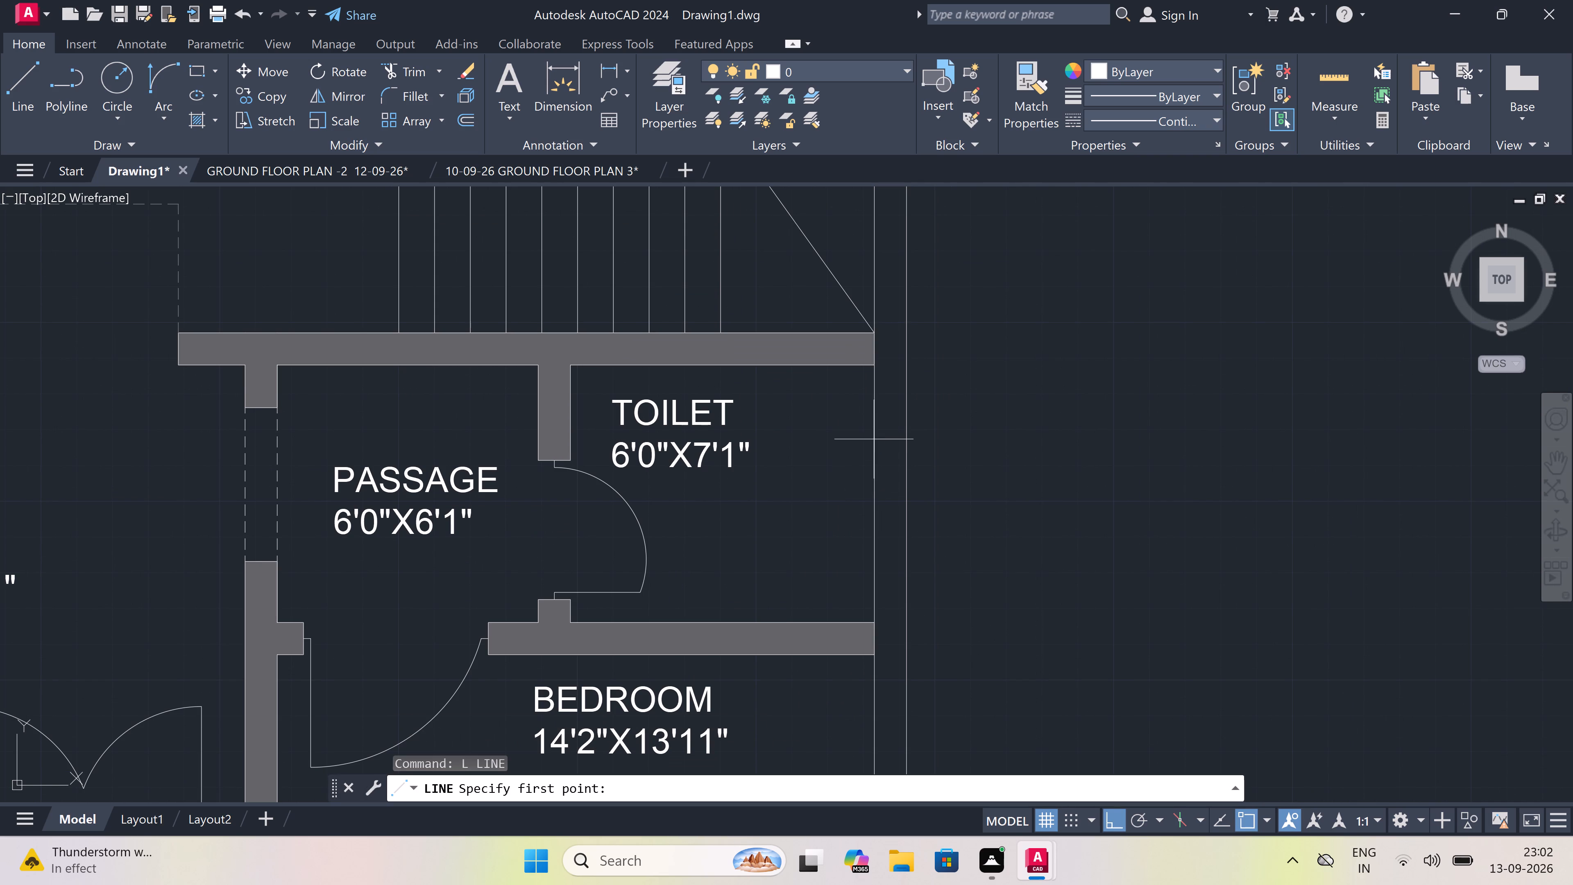
pyautogui.moveTo(875, 418); pyautogui.dragTo(882, 419)
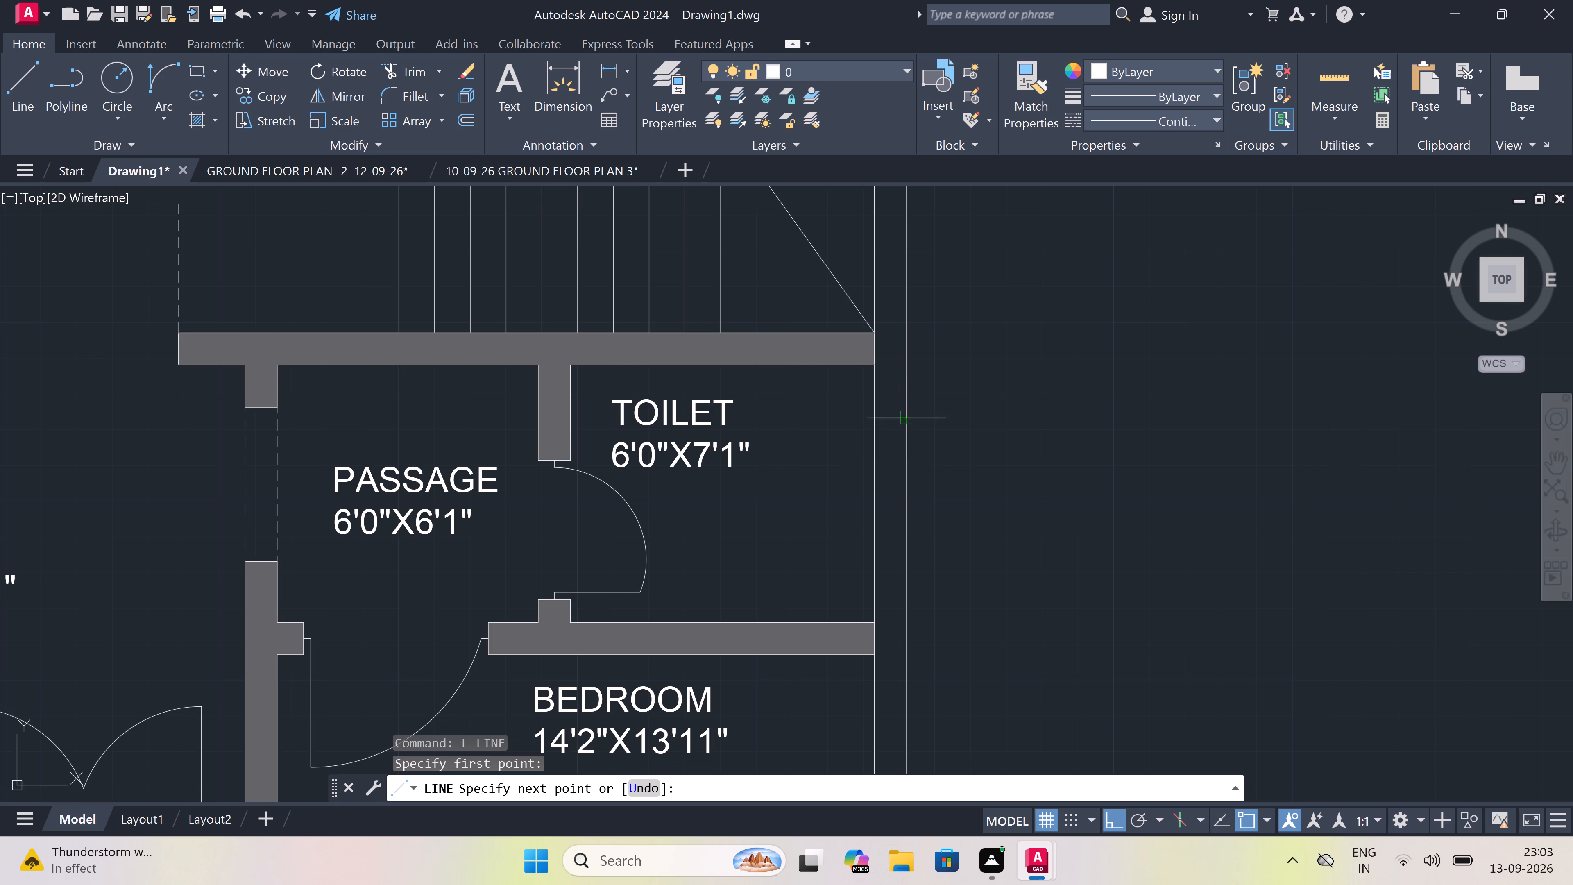
pyautogui.click(904, 418)
pyautogui.moveTo(889, 419); pyautogui.dragTo(889, 470)
pyautogui.write('2"')
pyautogui.press('space')
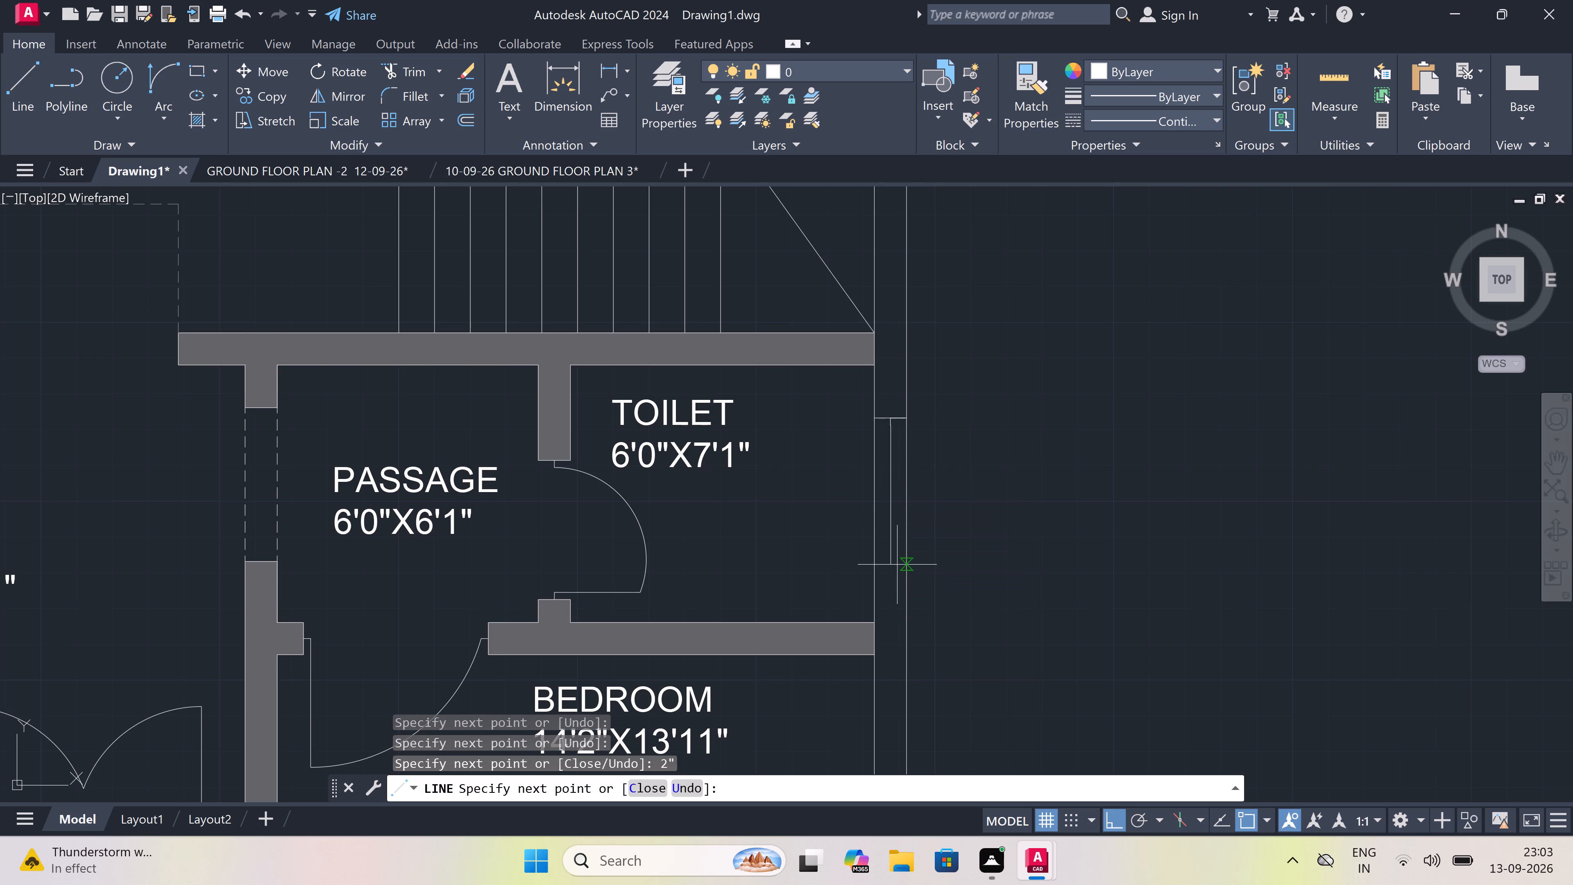
pyautogui.write("2'")
pyautogui.press('space')
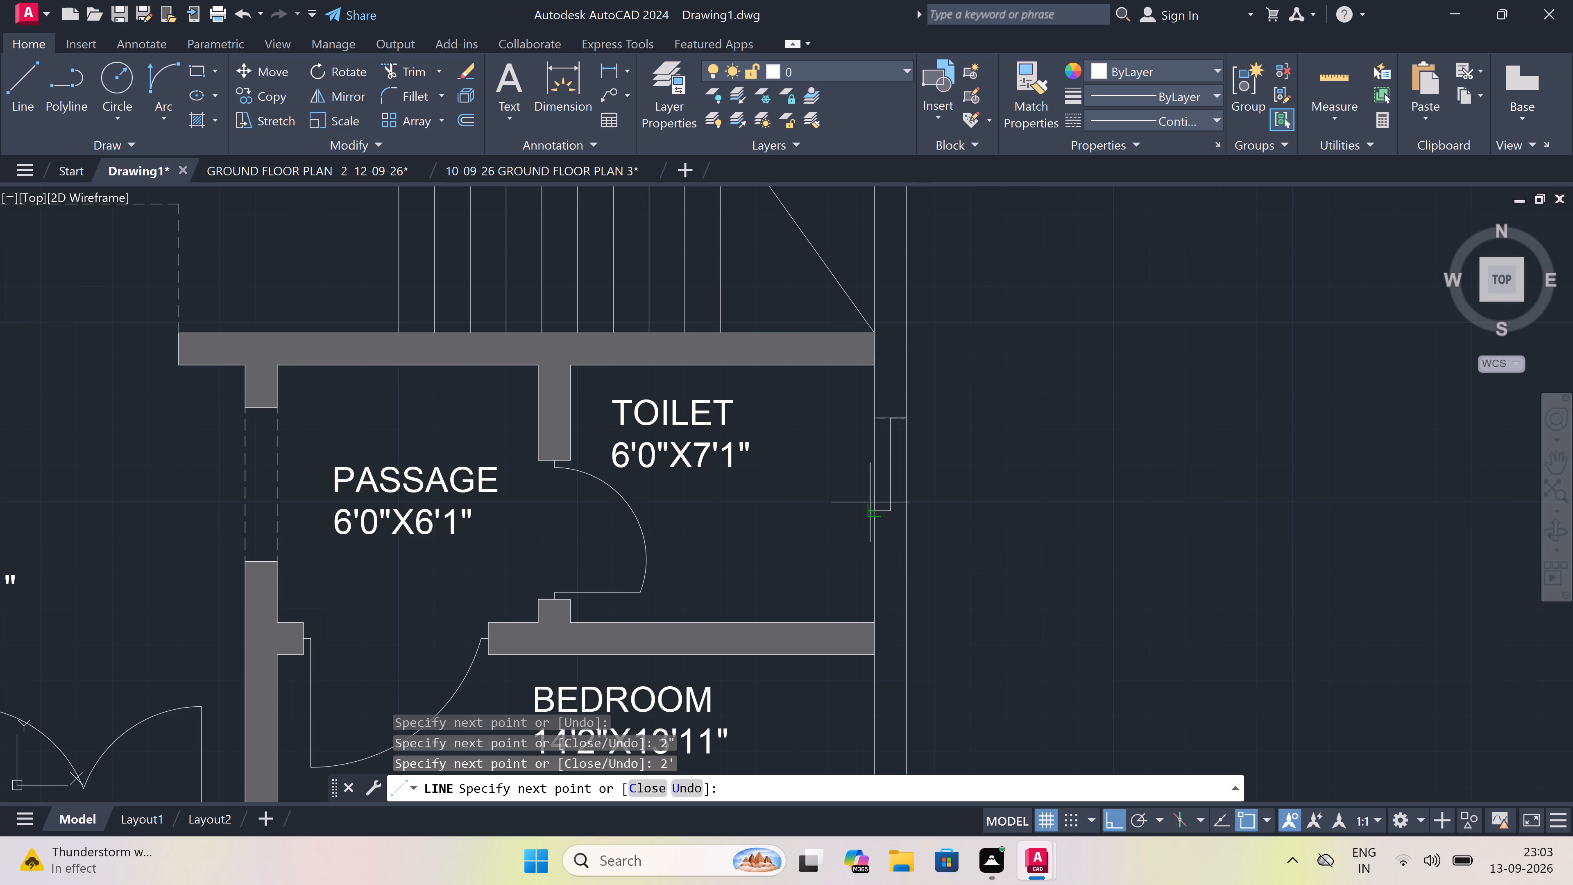
pyautogui.click(870, 513)
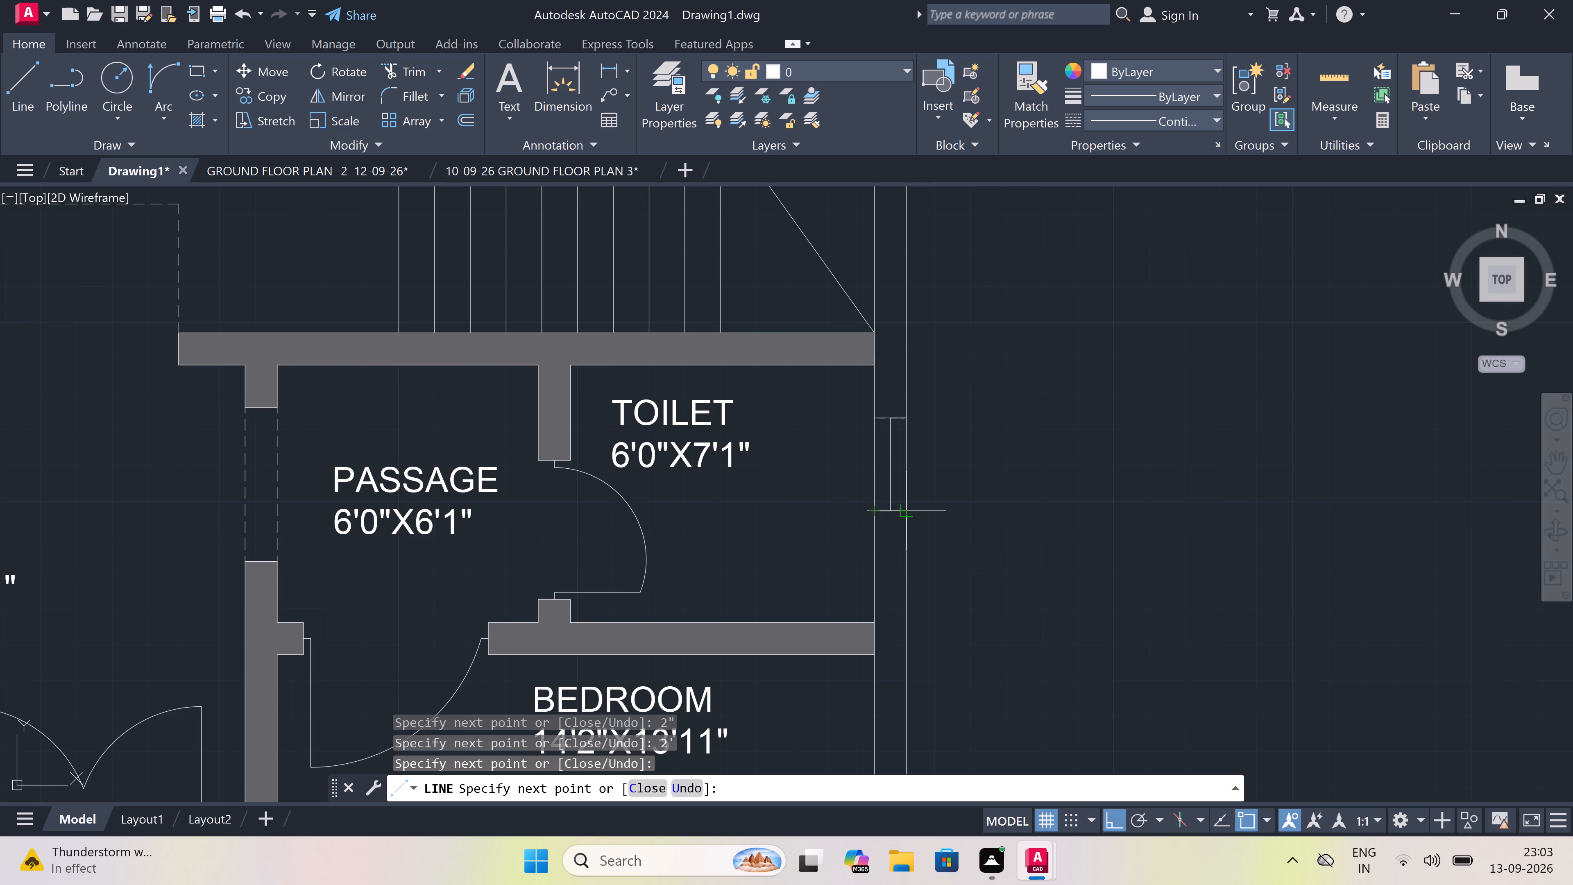
pyautogui.click(905, 513)
pyautogui.press('Escape')
# Hatch the east wall on both sides of the new toilet window, matching the properties of the existing solid grey wall hatch.
pyautogui.press('h')
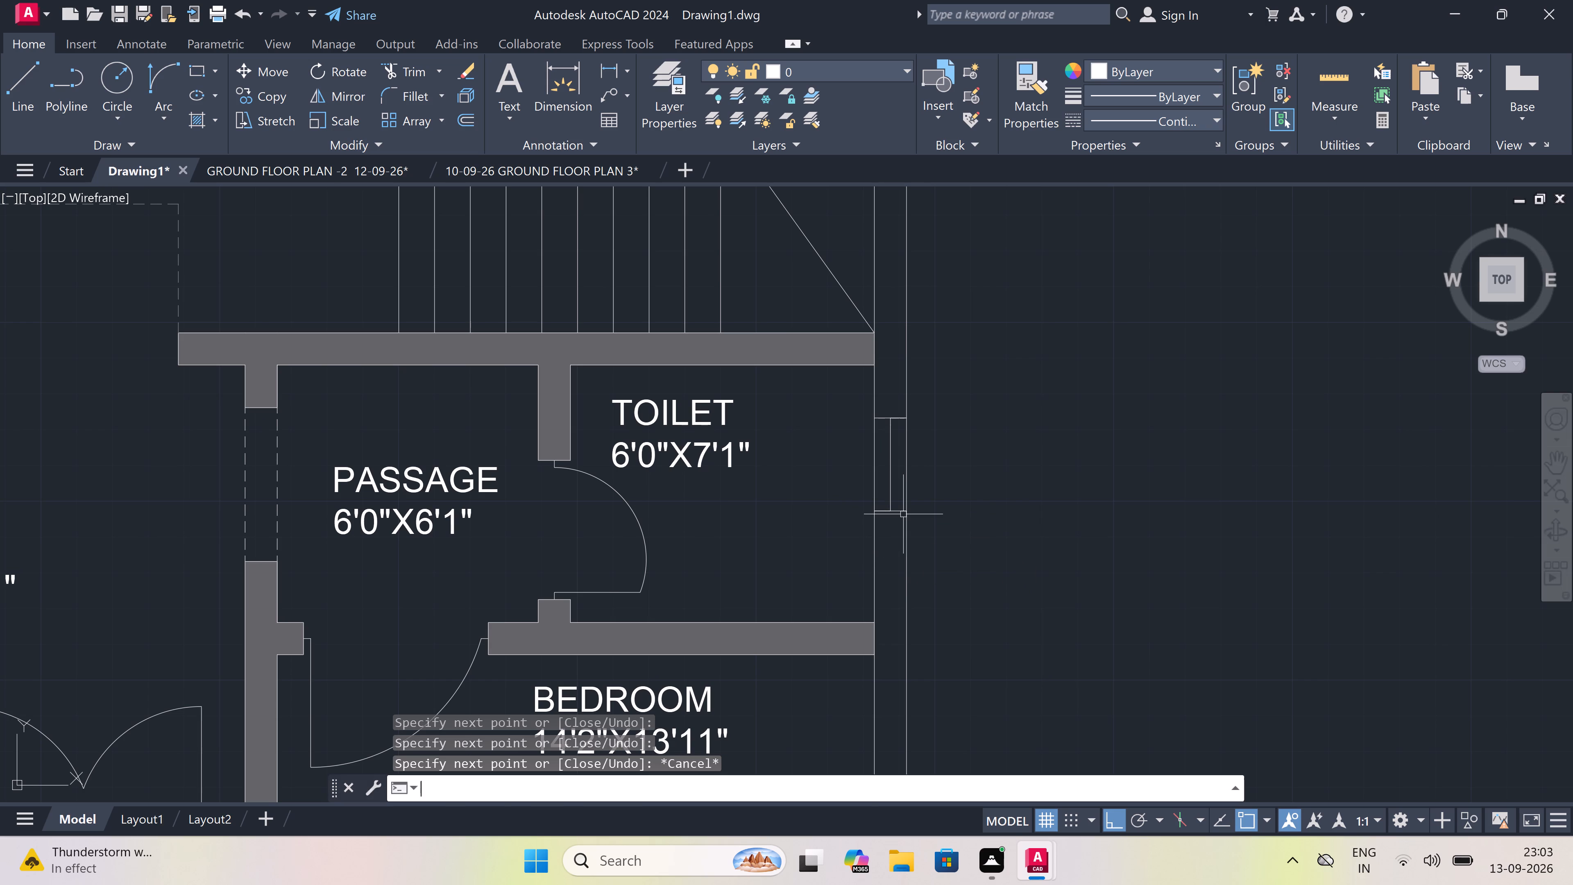
pyautogui.press('space')
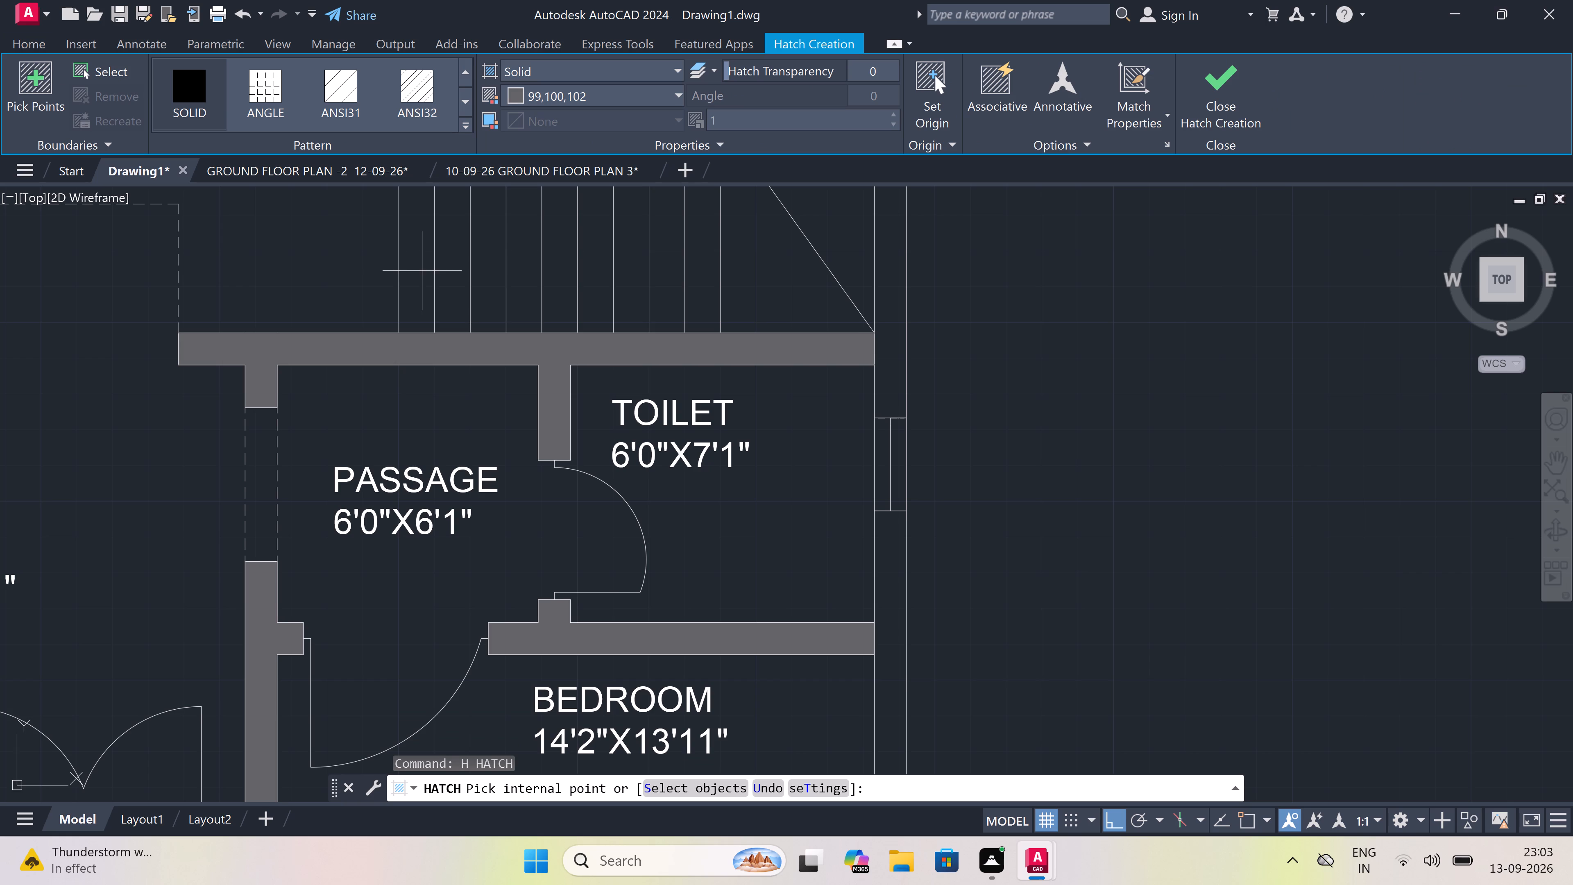
pyautogui.doubleClick(1136, 82)
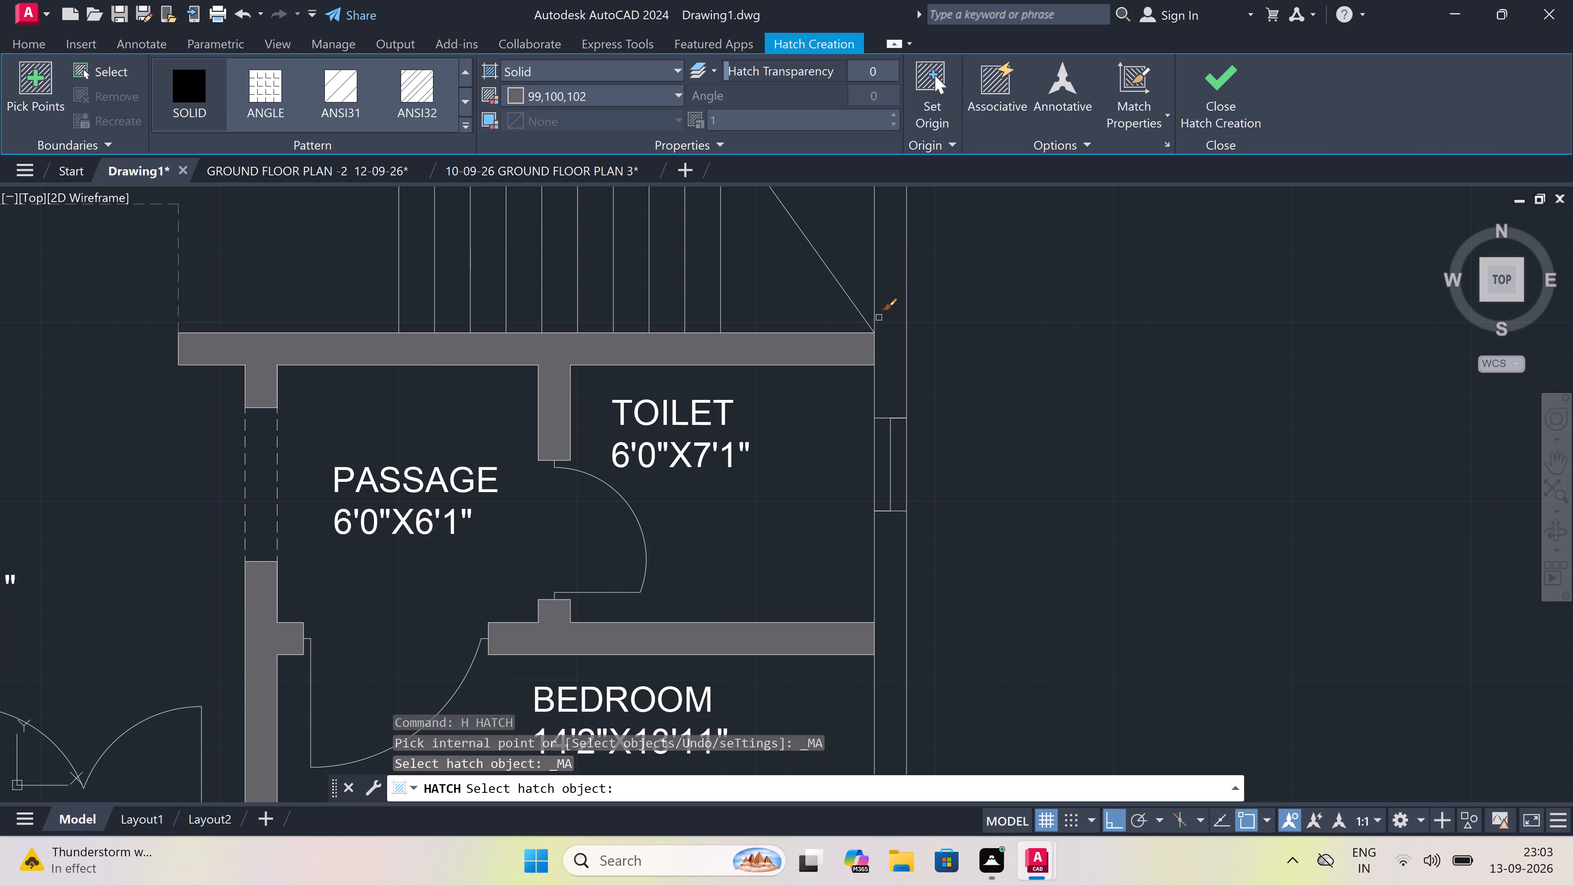
pyautogui.click(737, 349)
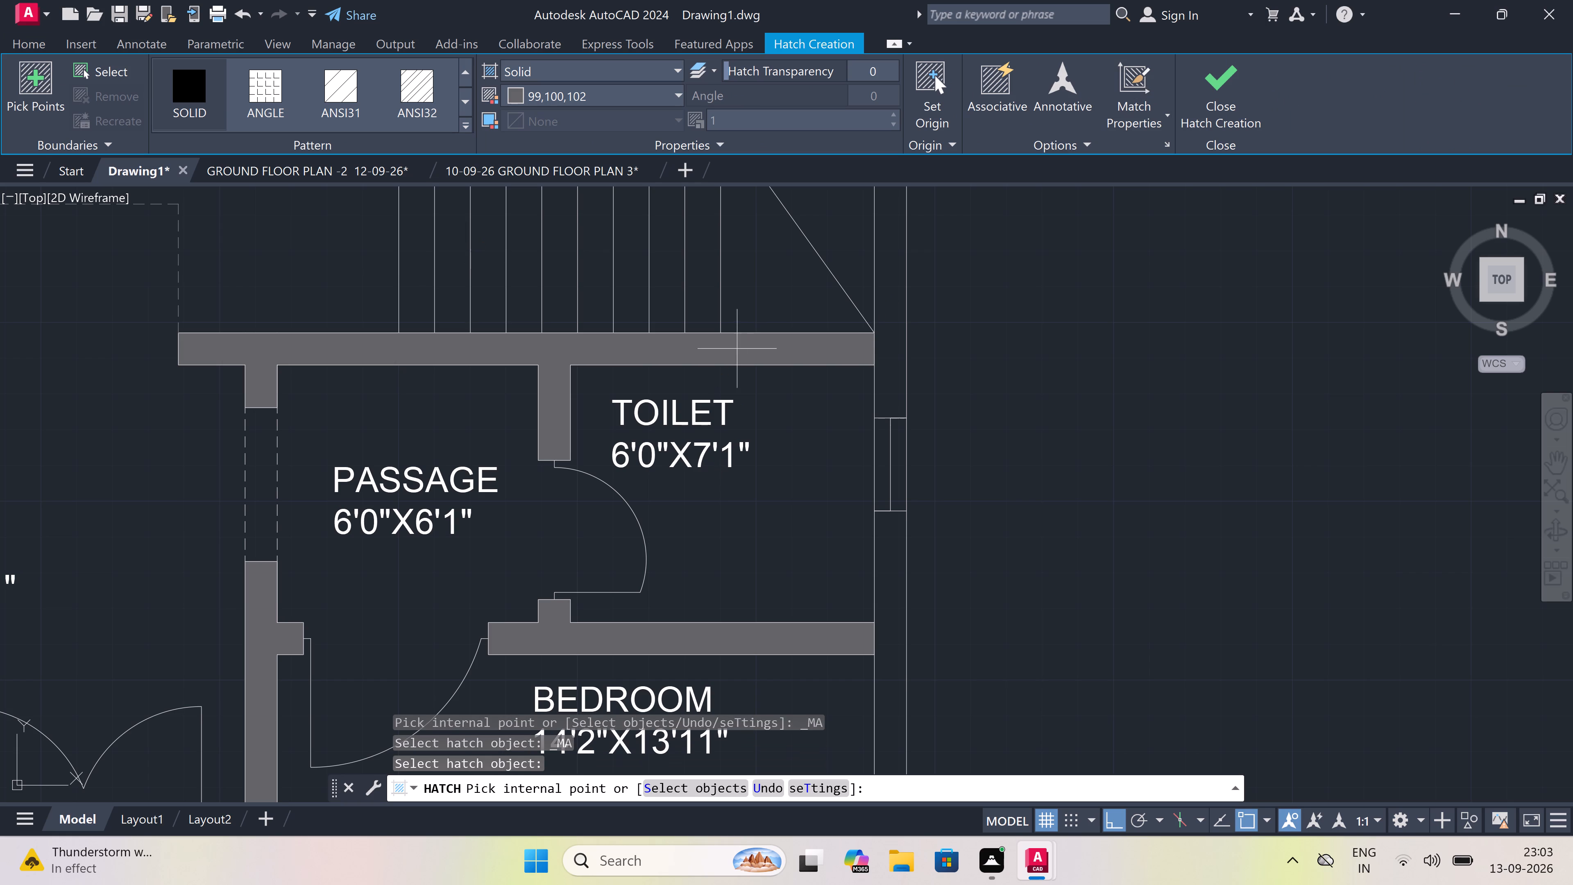
pyautogui.click(895, 334)
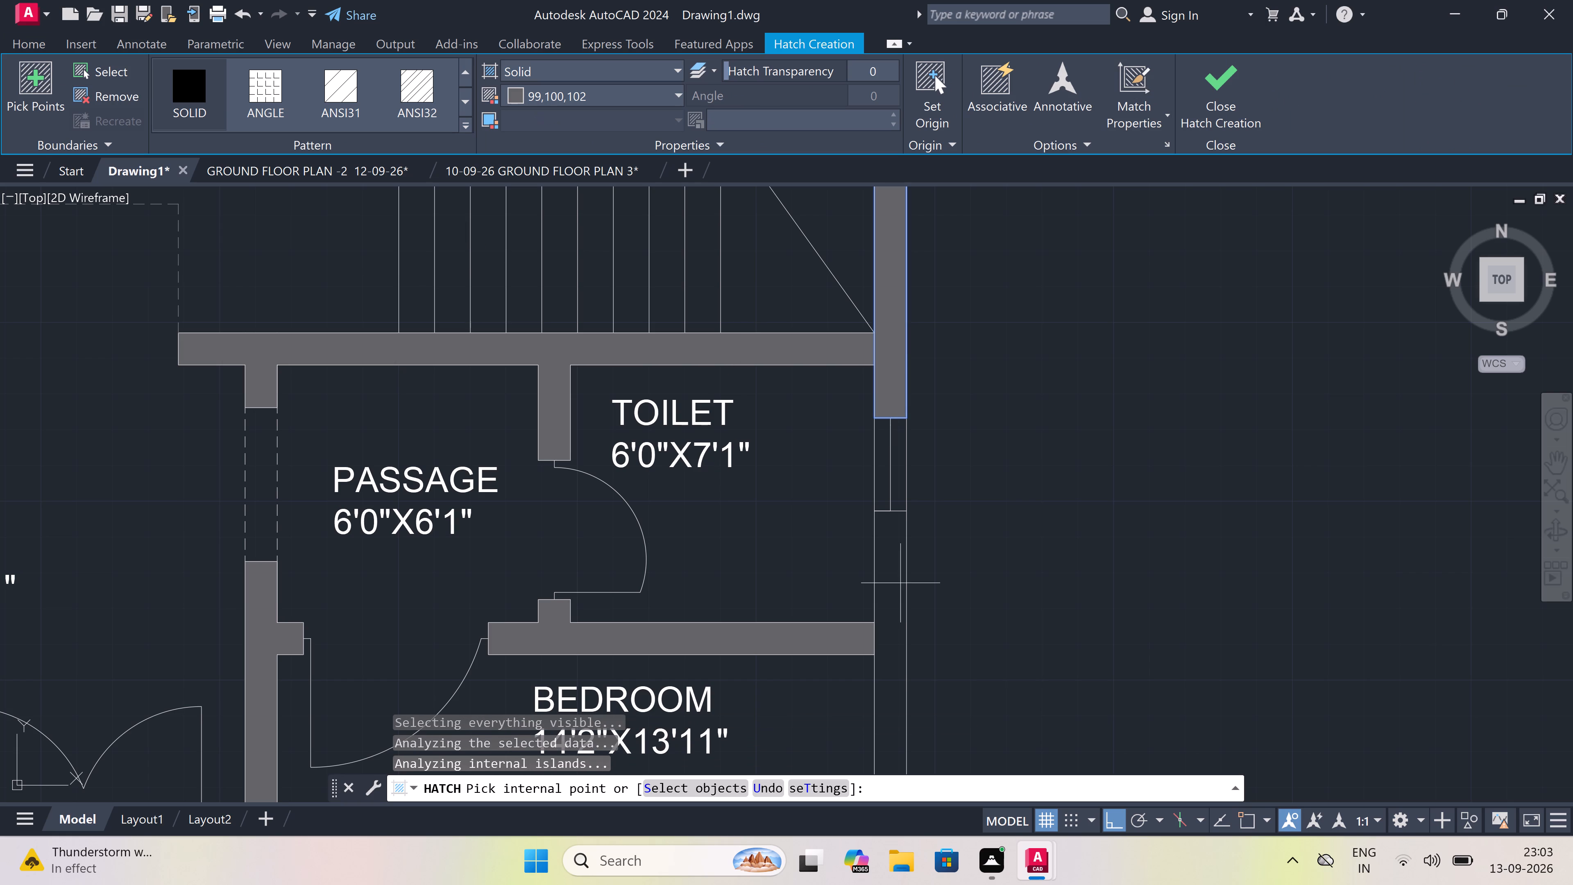
pyautogui.click(883, 615)
pyautogui.press('Escape')
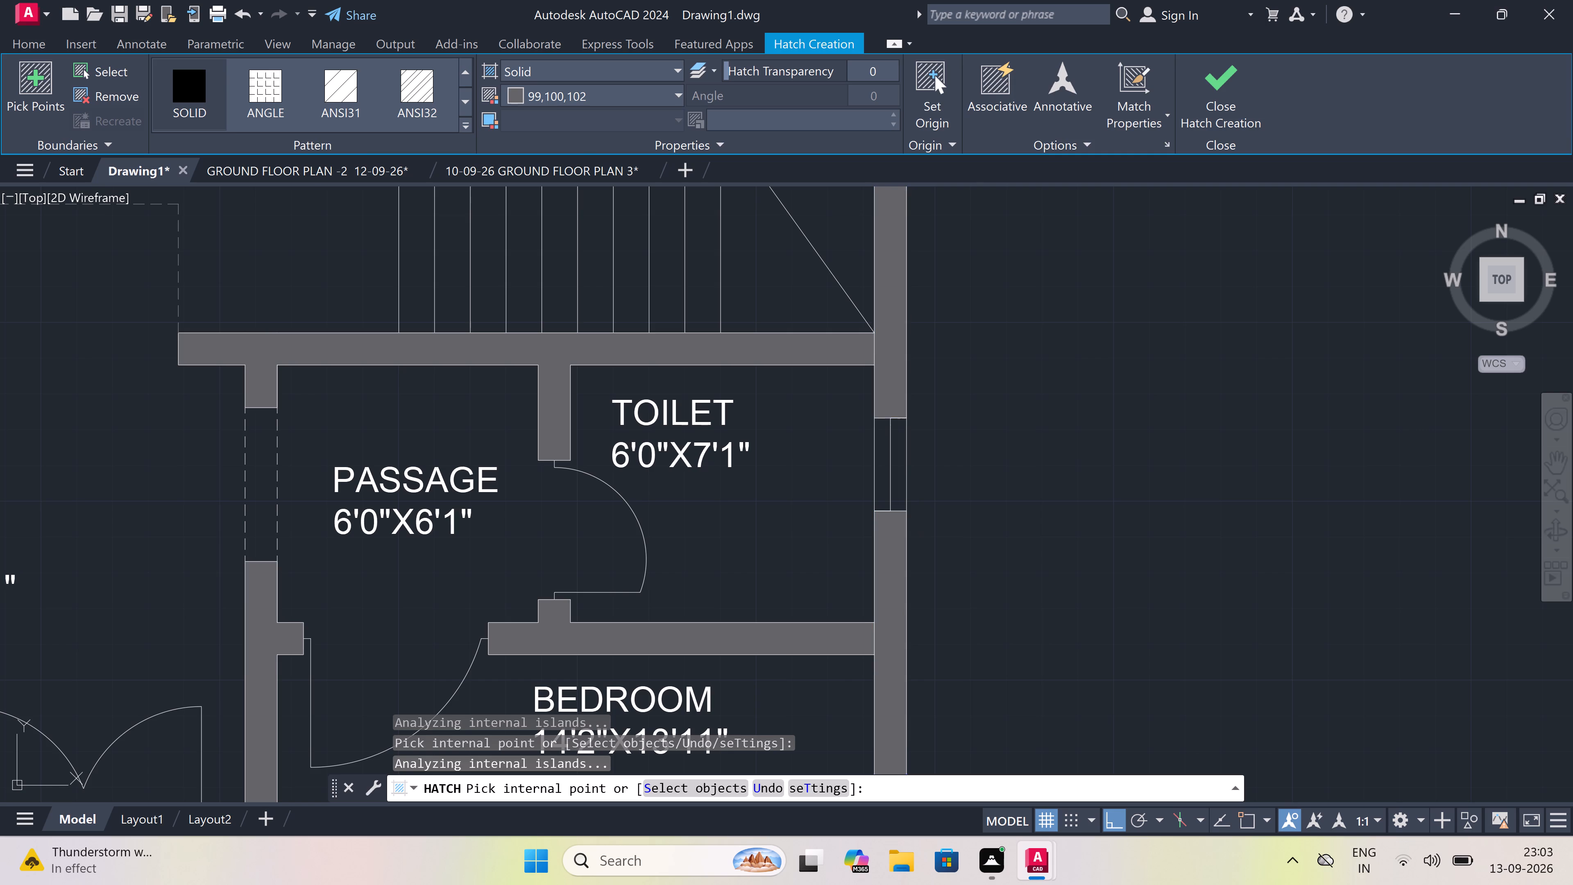
# Scale up the toilet fixture in the 13'0"X11'1" bedroom slightly, using the centre of its bowl as base point.
pyautogui.scroll(-4, 926, 518)
pyautogui.scroll(1, 925, 518)
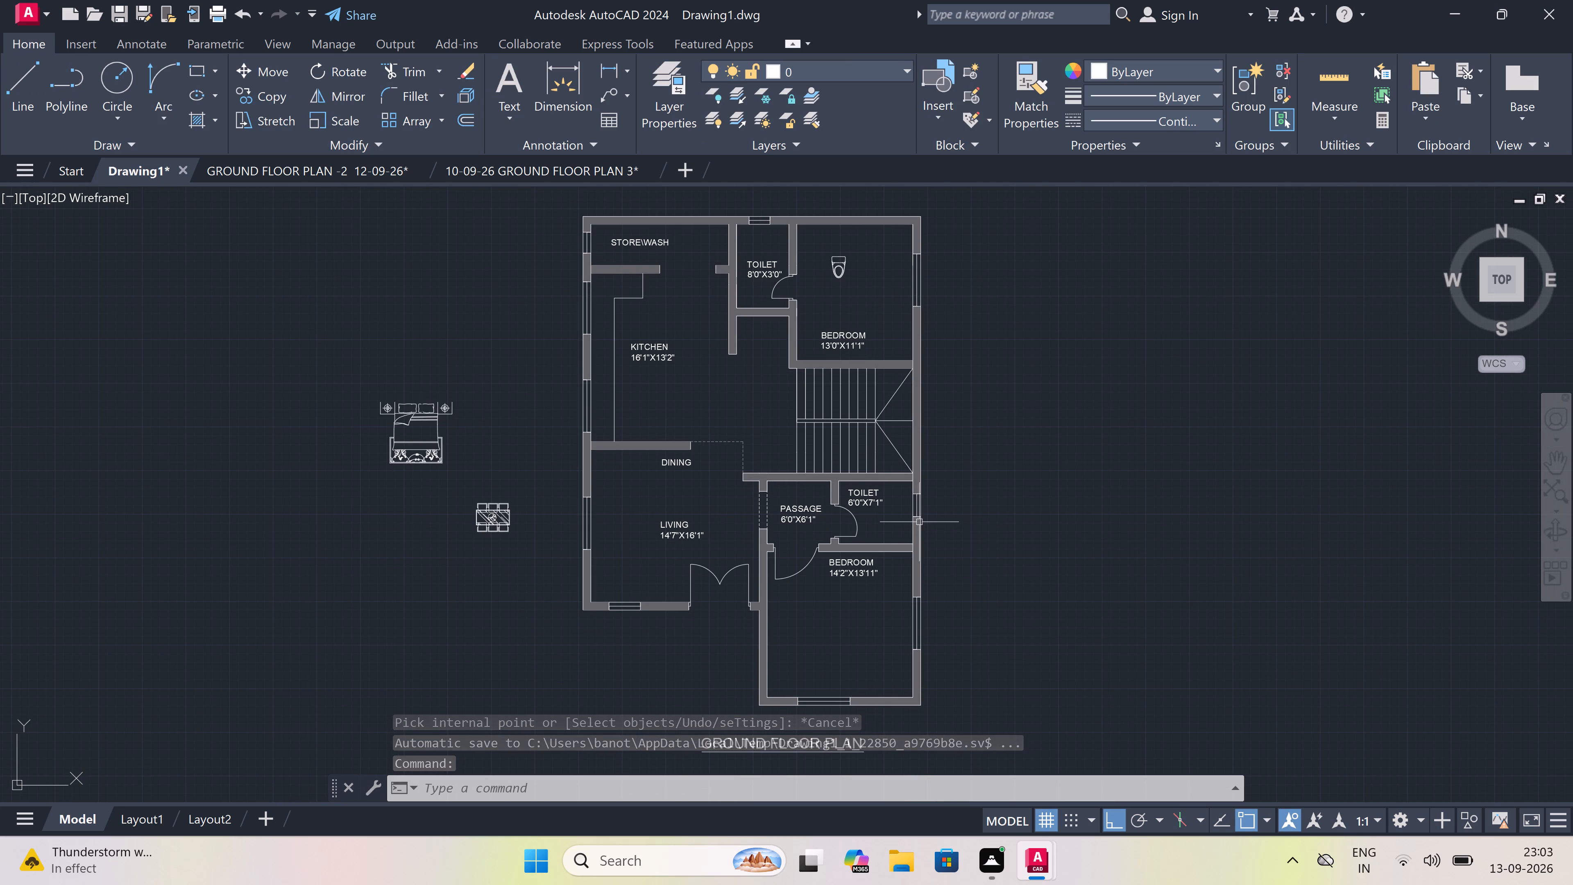
pyautogui.scroll(3, 803, 241)
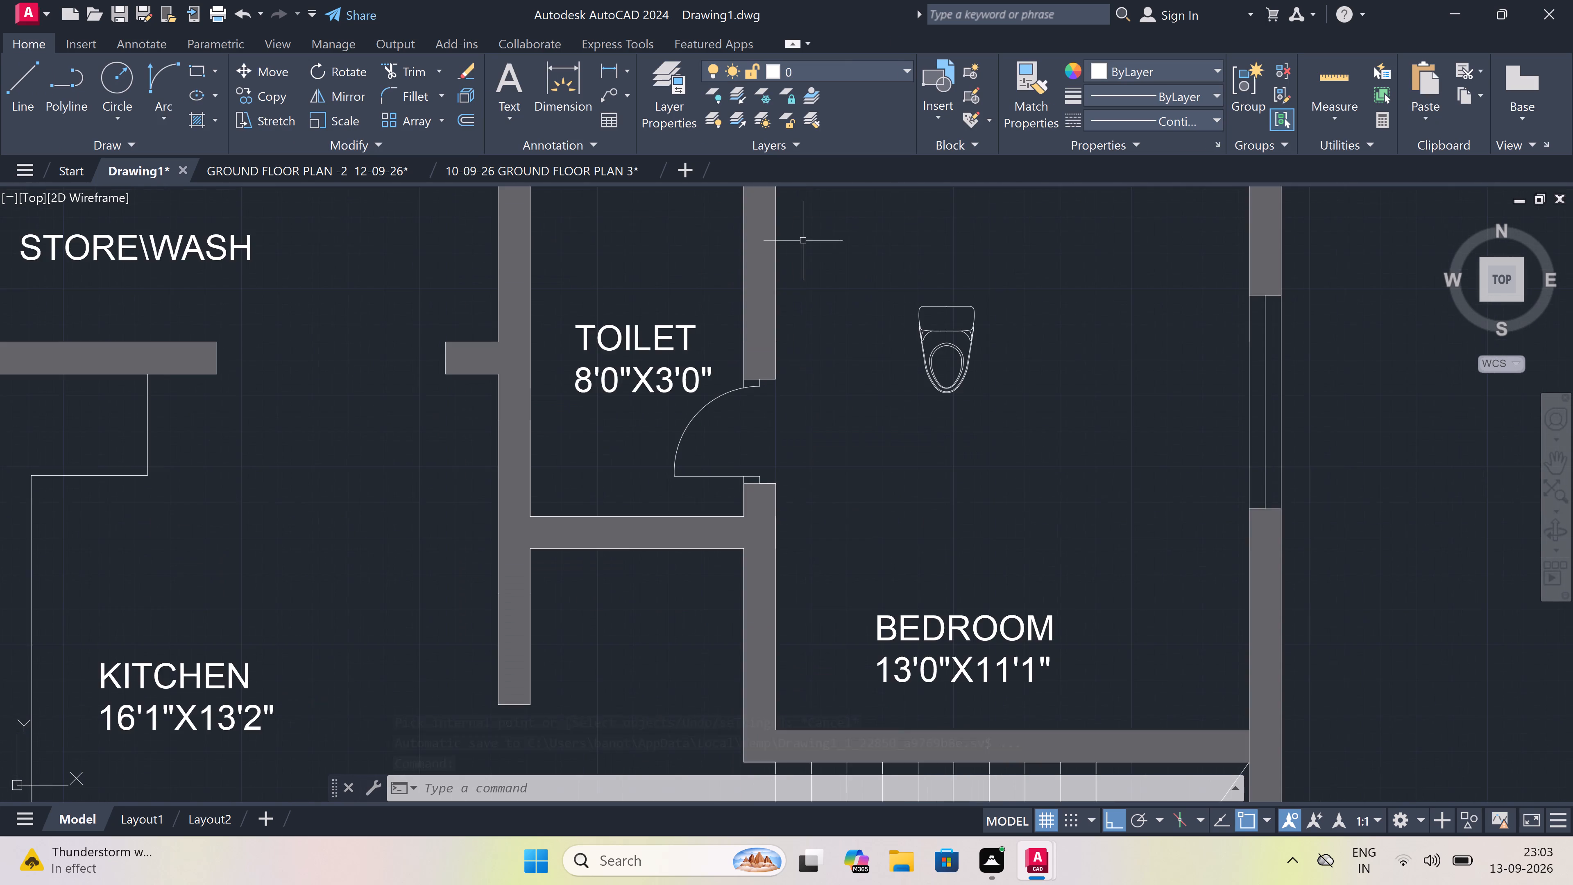
pyautogui.scroll(-5, 803, 241)
pyautogui.scroll(5, 792, 217)
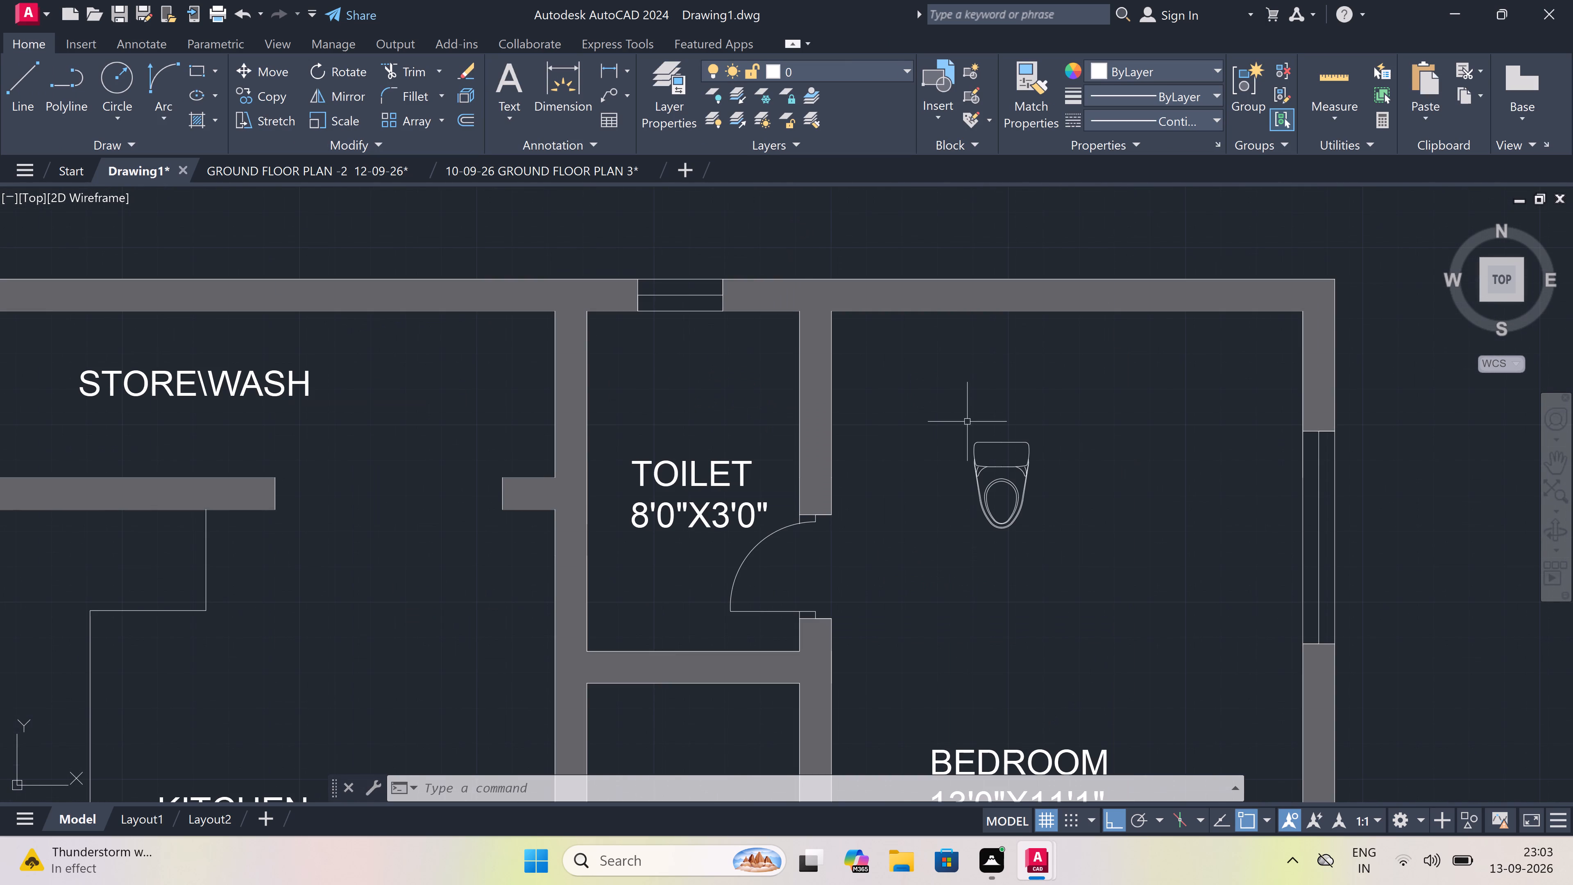
pyautogui.moveTo(1098, 411); pyautogui.dragTo(985, 500)
pyautogui.click(878, 590)
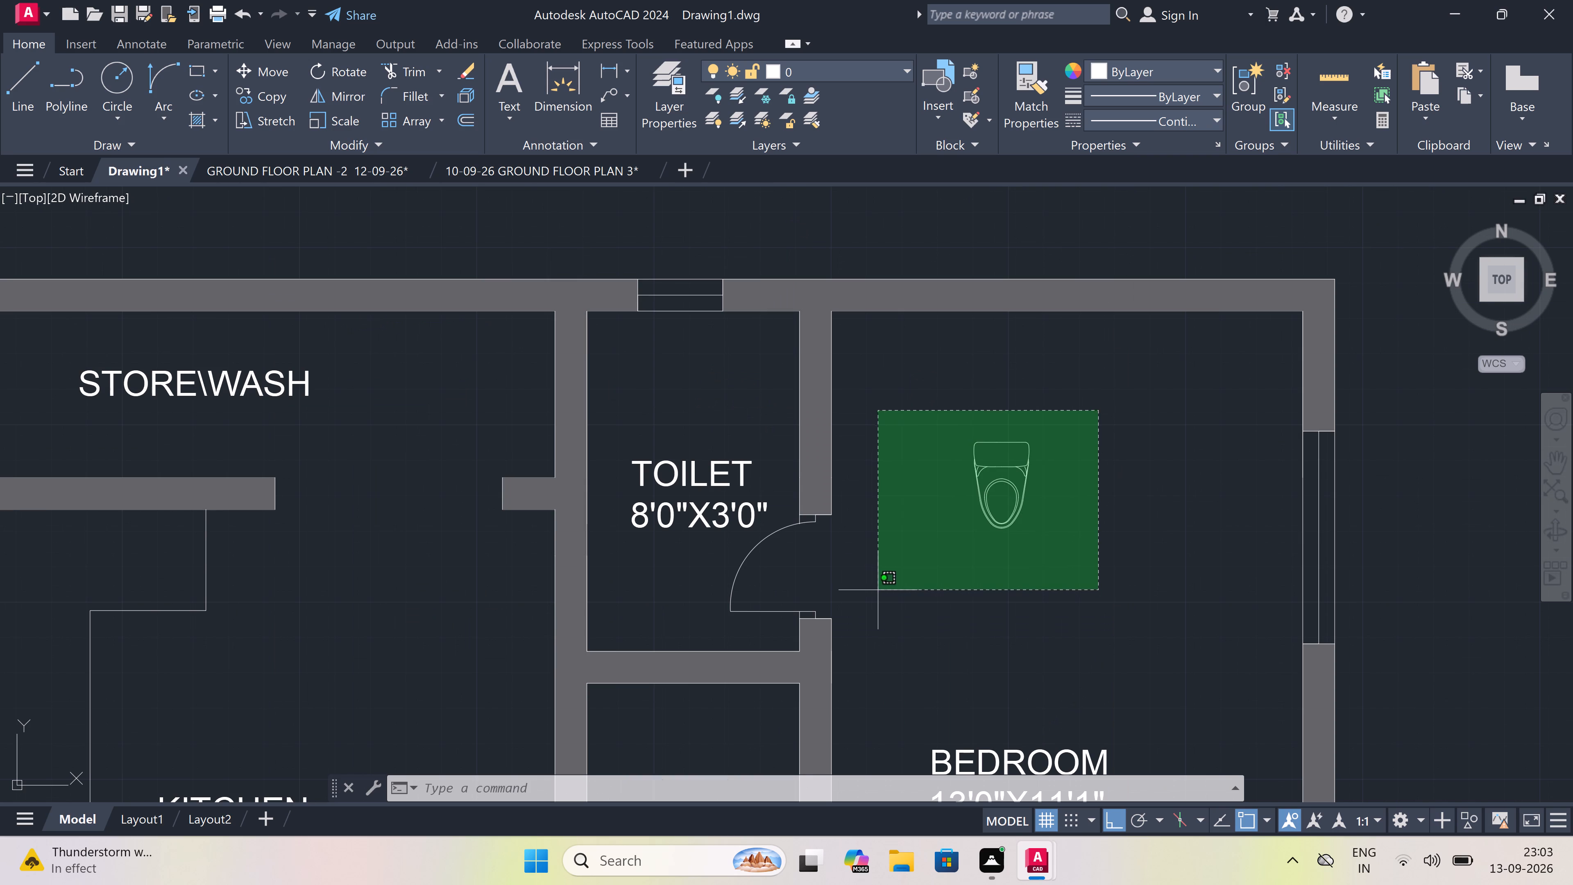
pyautogui.click(344, 116)
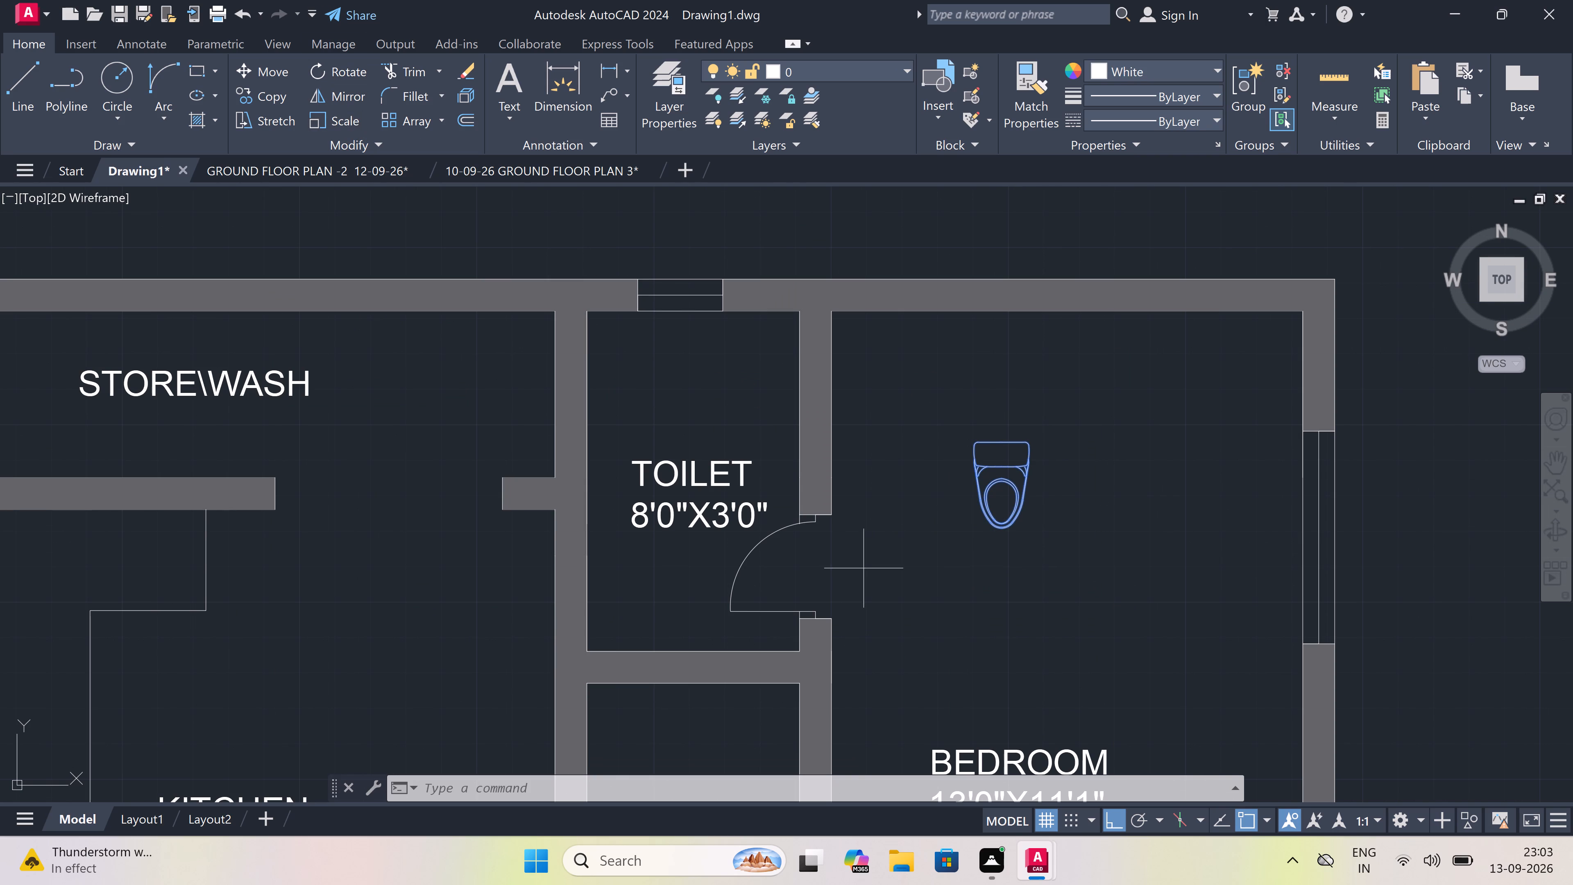
pyautogui.click(1001, 491)
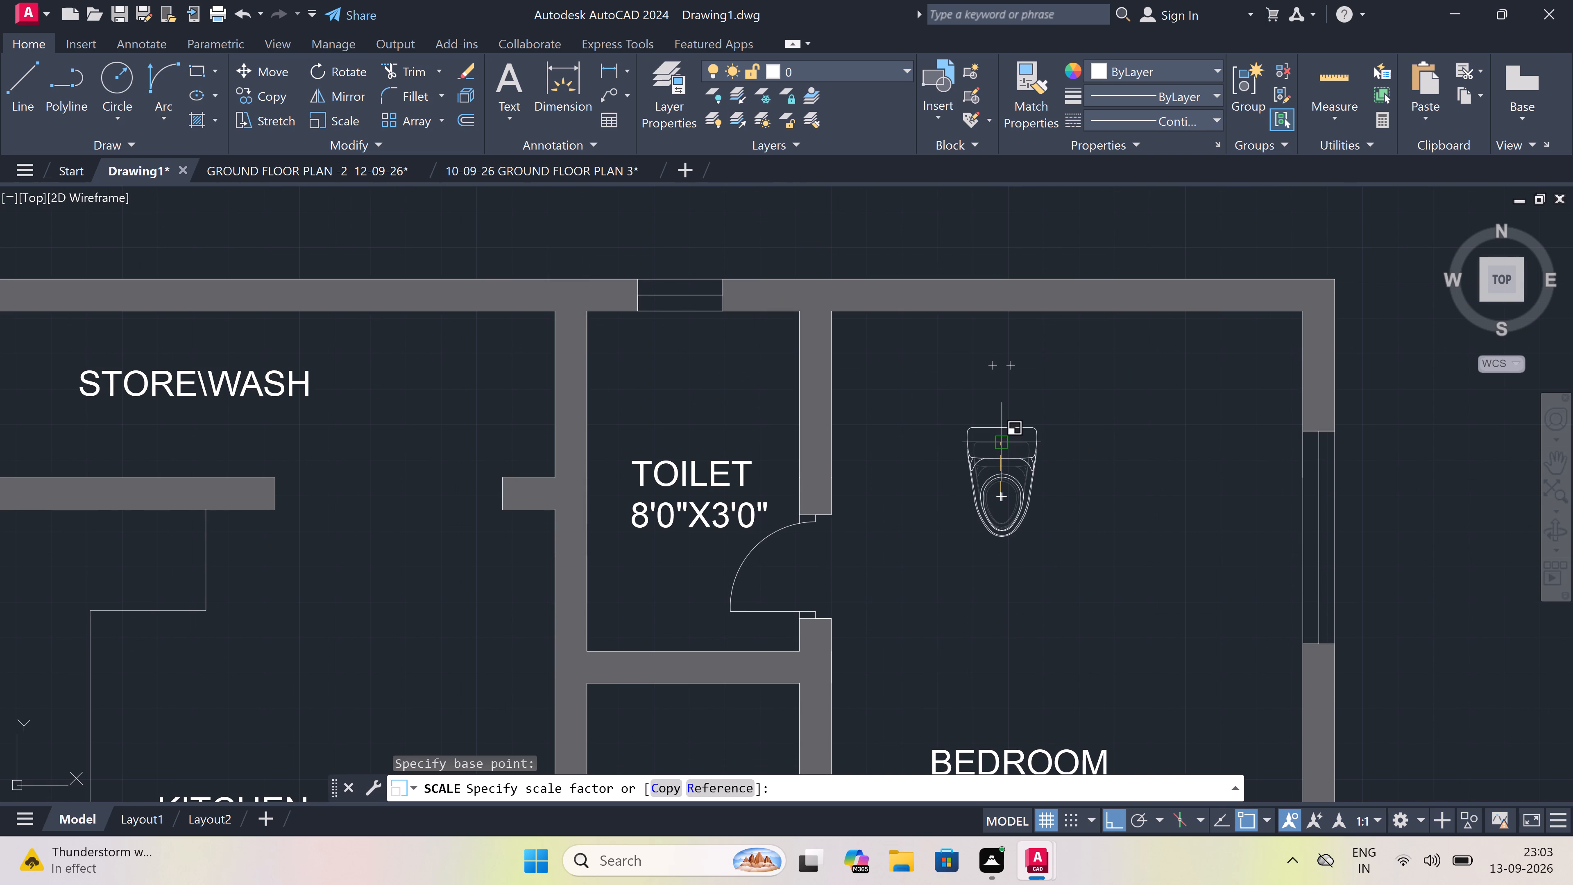
pyautogui.click(1005, 433)
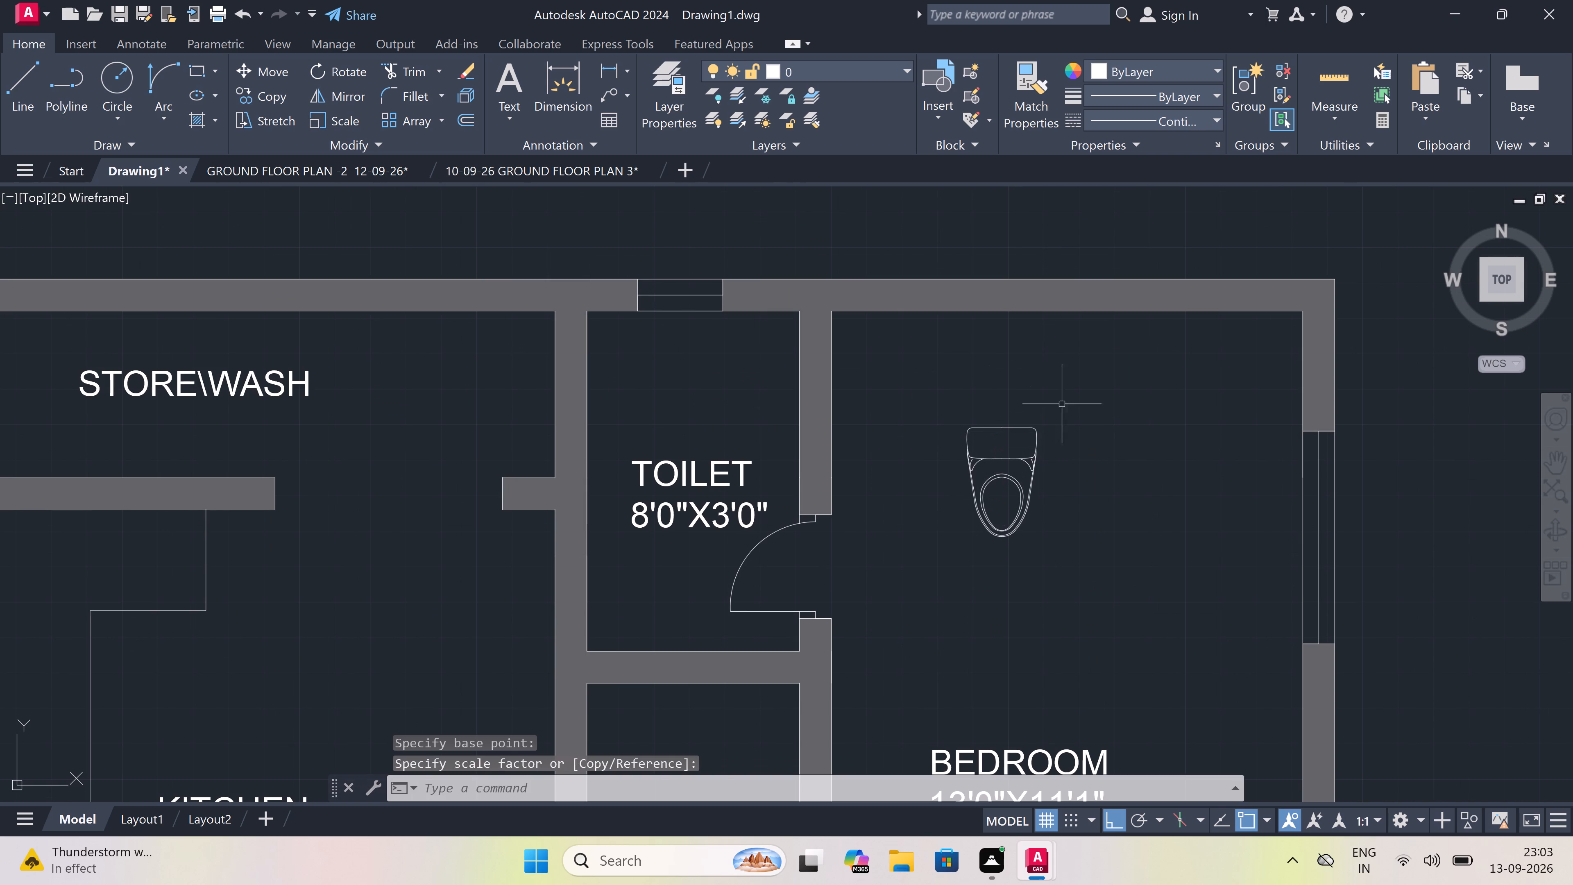
# Copy the toilet fixture from the 13'0"X11'1" bedroom into the 8'0"X3'0" toilet, with its tank's back midpoint on the north wall at the window.
pyautogui.moveTo(1073, 394); pyautogui.dragTo(1002, 477)
pyautogui.click(932, 550)
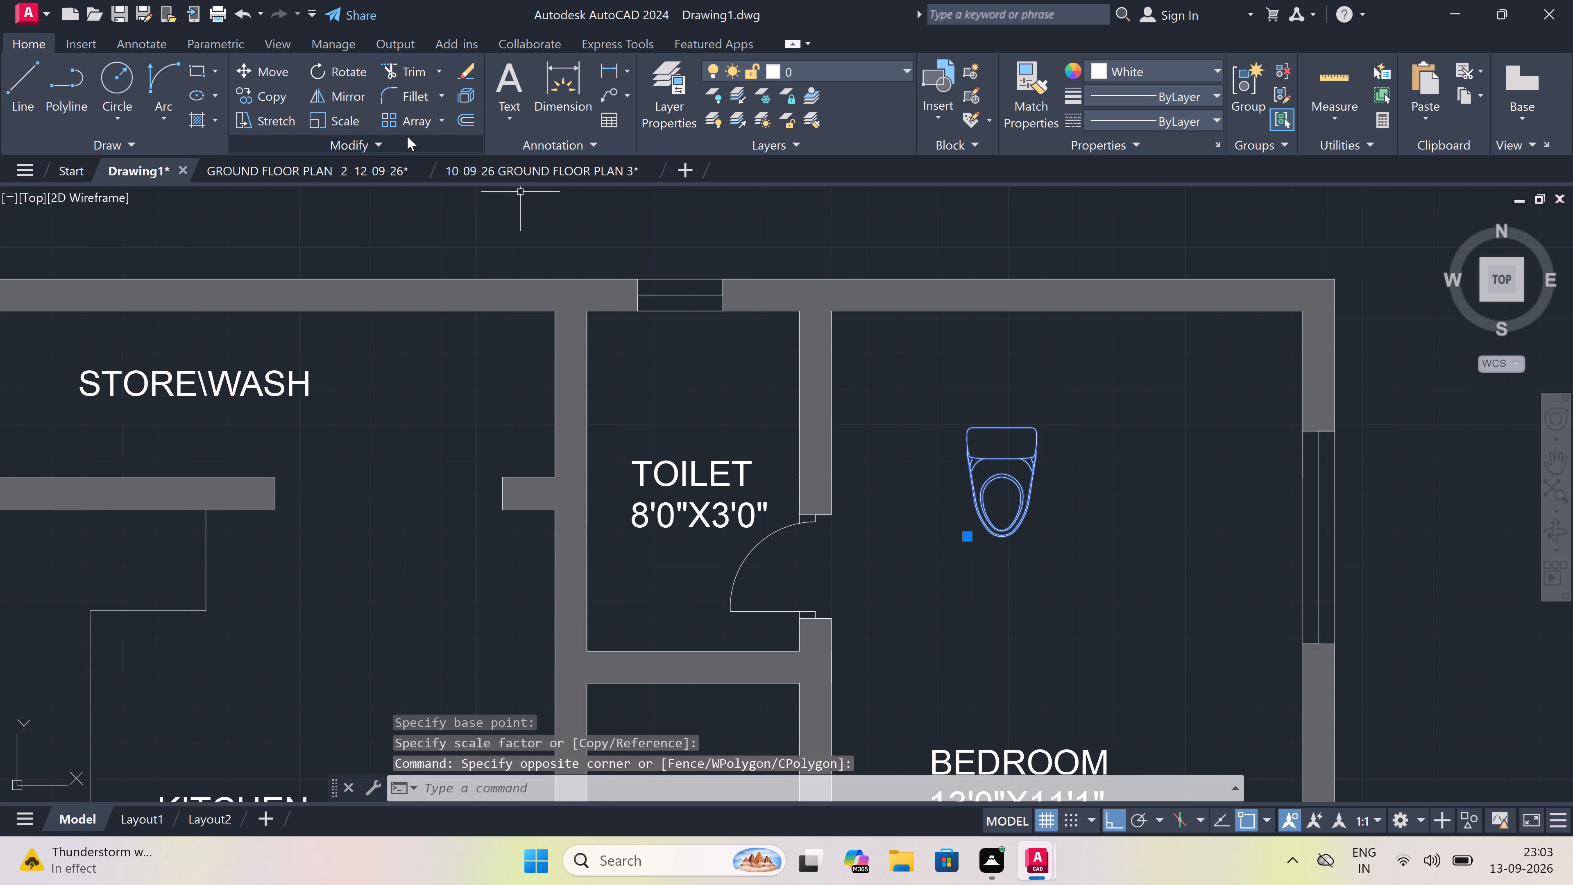
pyautogui.click(257, 90)
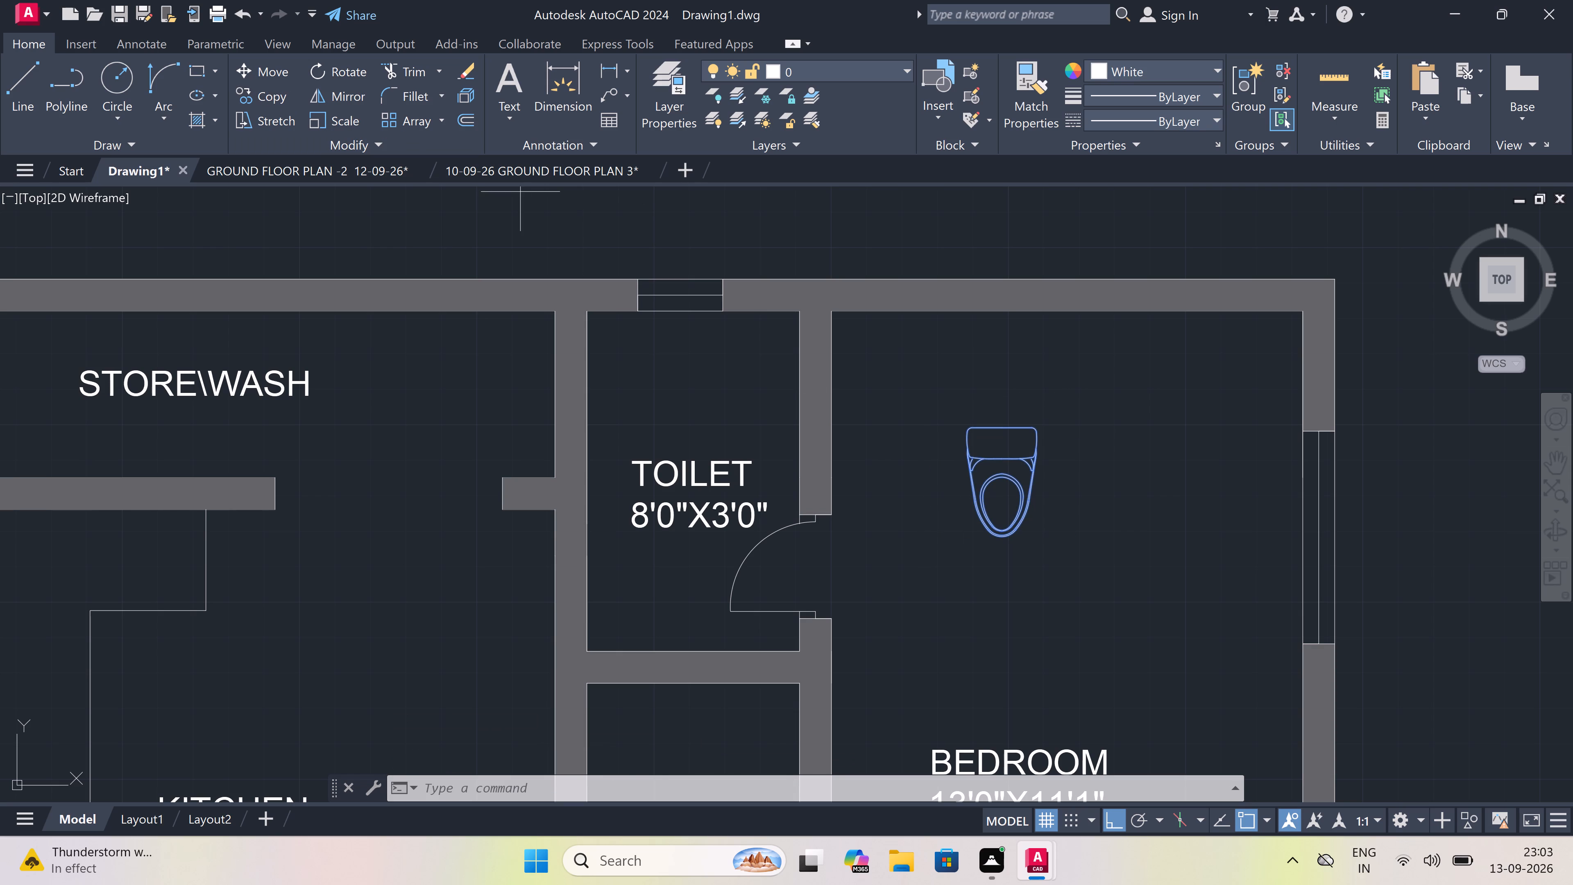
pyautogui.moveTo(1001, 422); pyautogui.dragTo(991, 417)
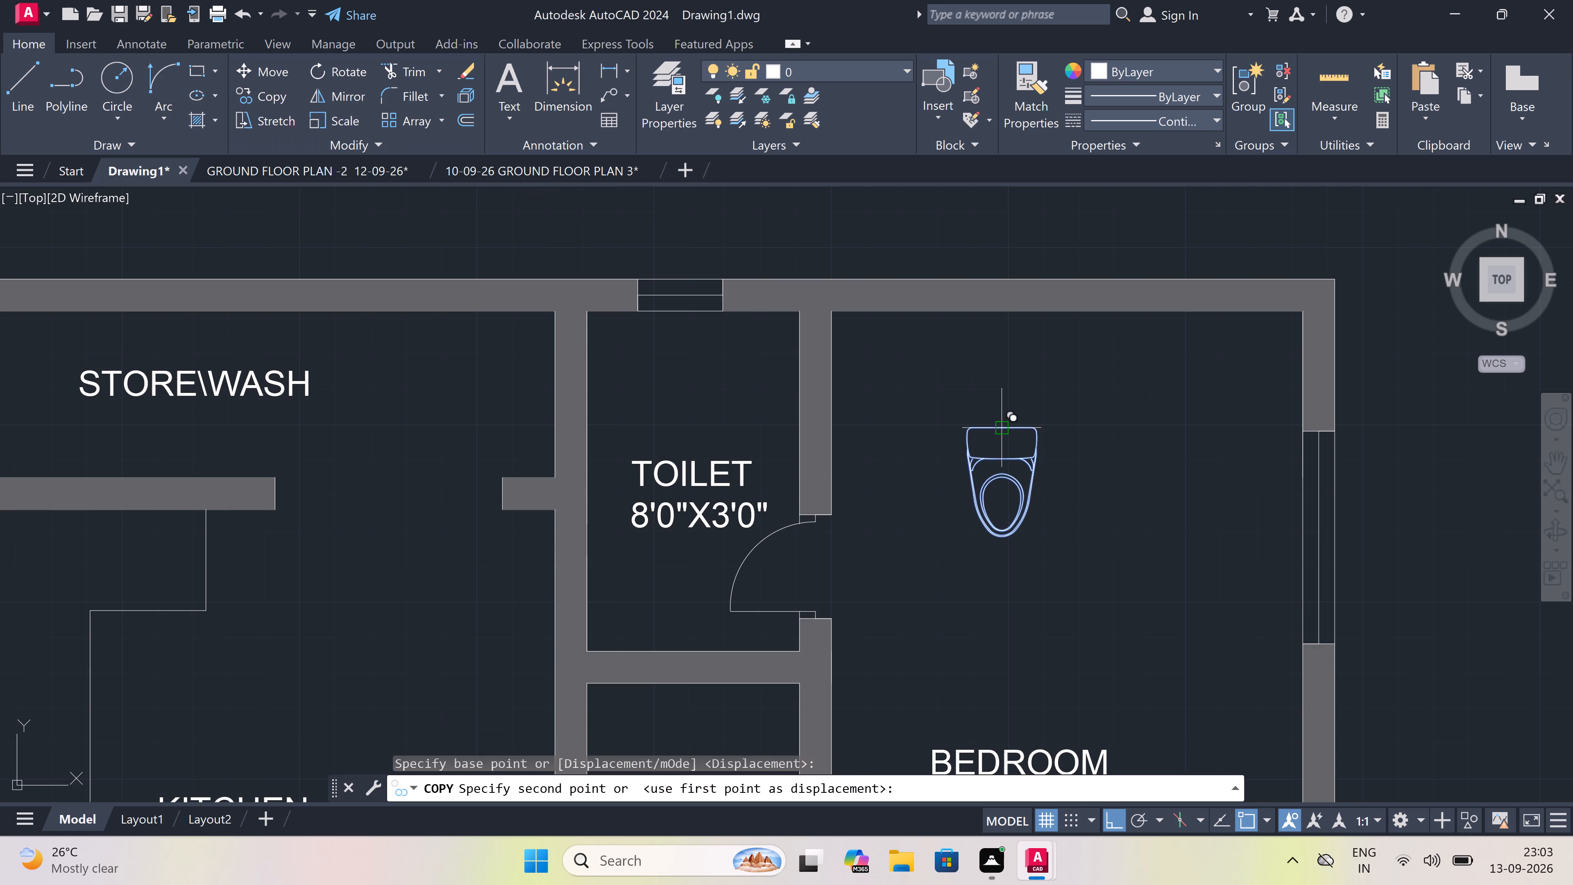
pyautogui.press('F8')
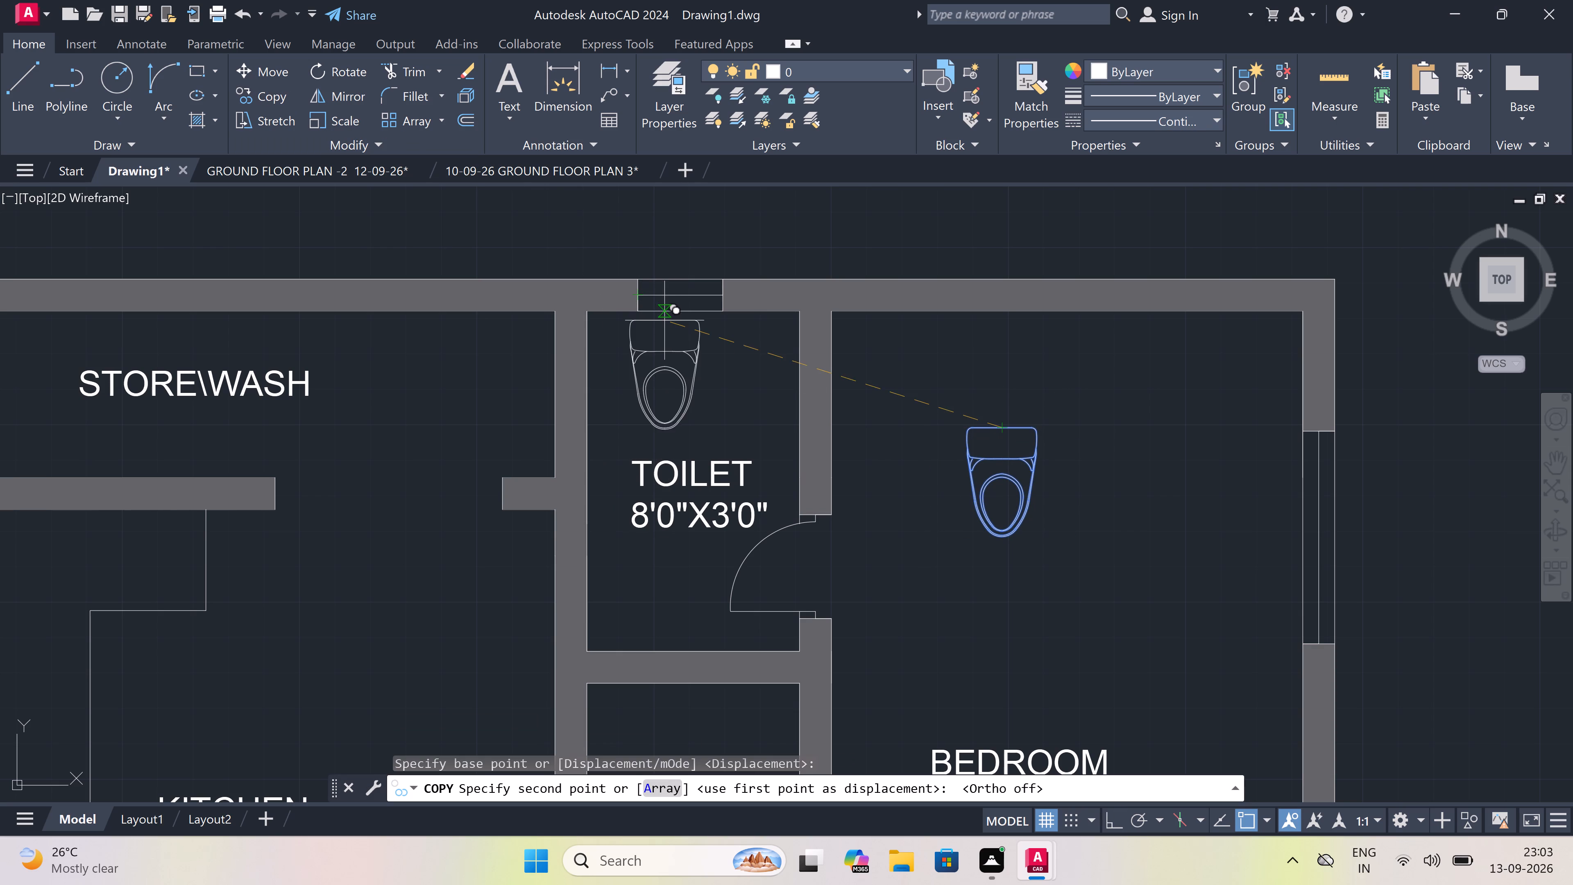
pyautogui.click(679, 312)
pyautogui.press('Escape')
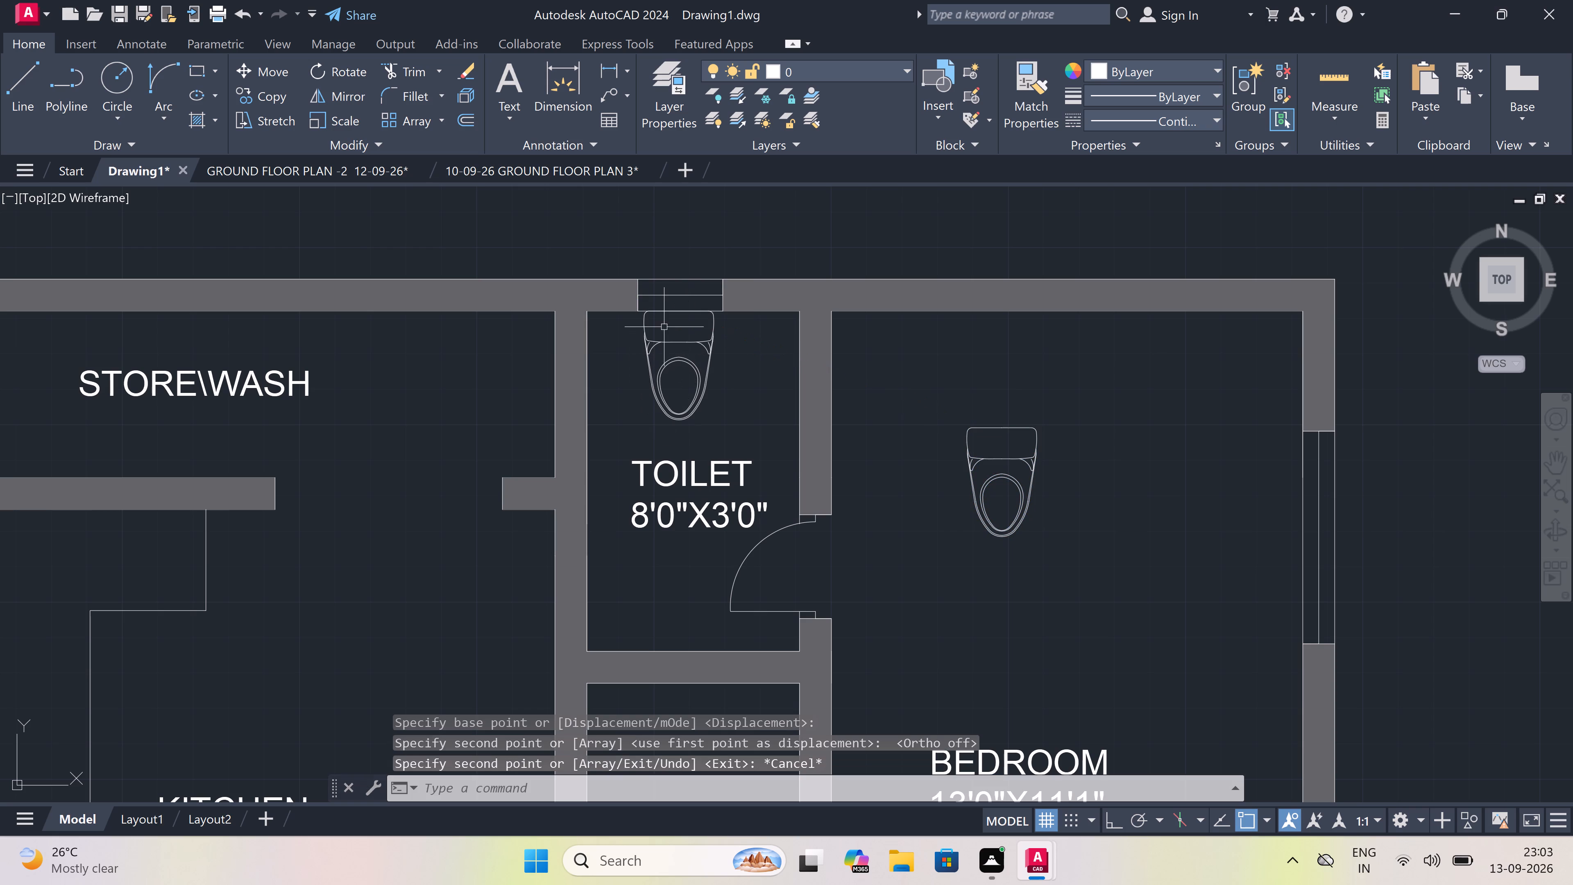
# Rotate the toilet fixture left in the 13'0"X11'1" bedroom by 270° about its bowl centre, so its tank faces east.
pyautogui.moveTo(1055, 380); pyautogui.dragTo(1032, 406)
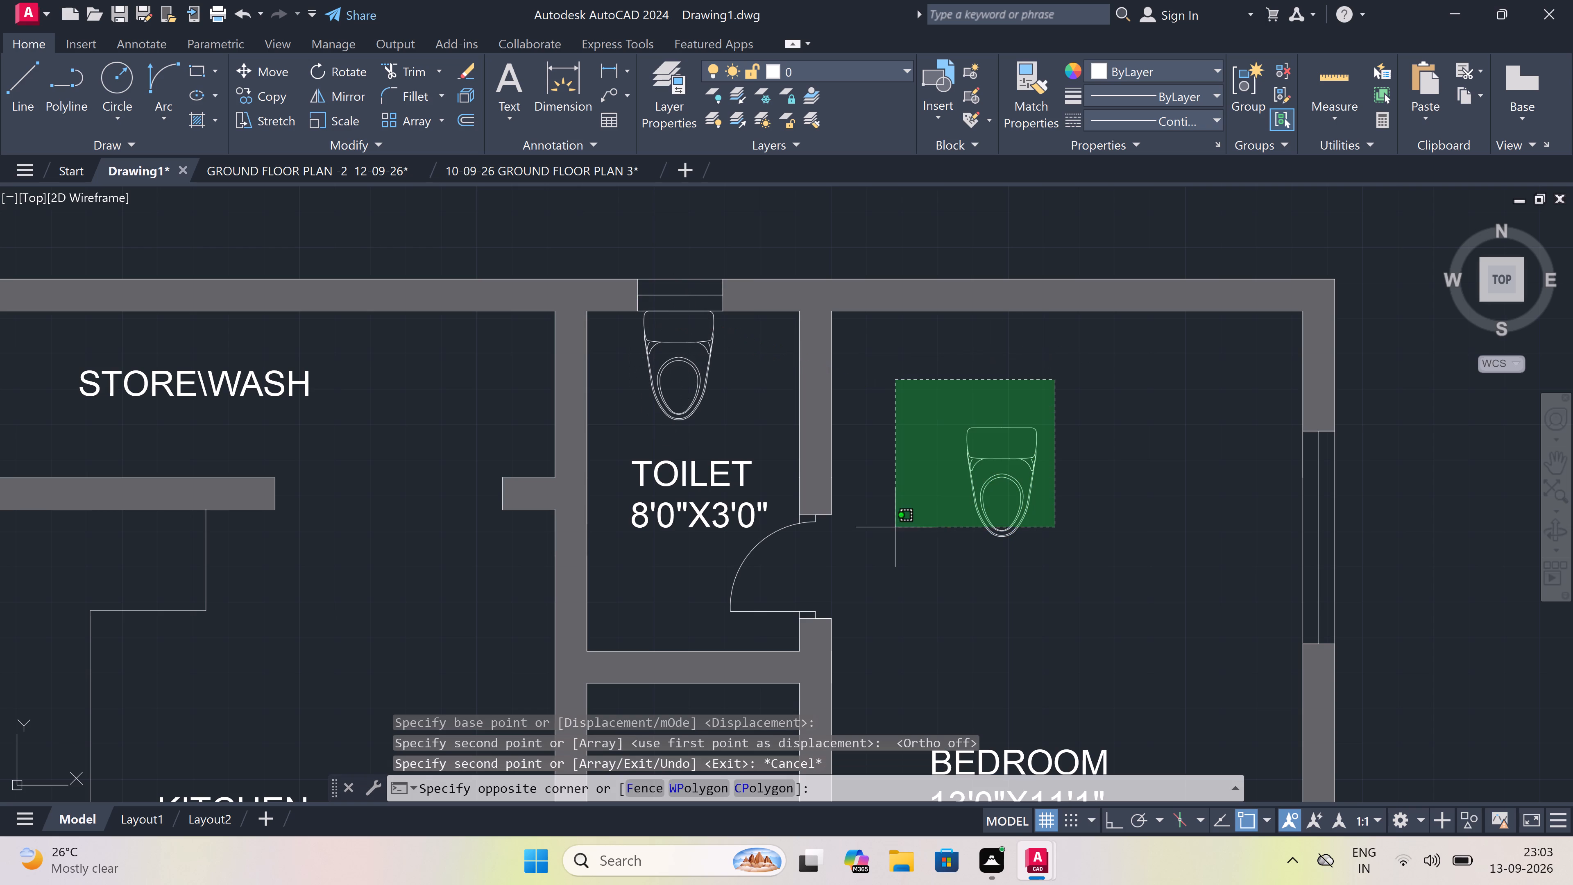
pyautogui.moveTo(910, 543); pyautogui.dragTo(913, 554)
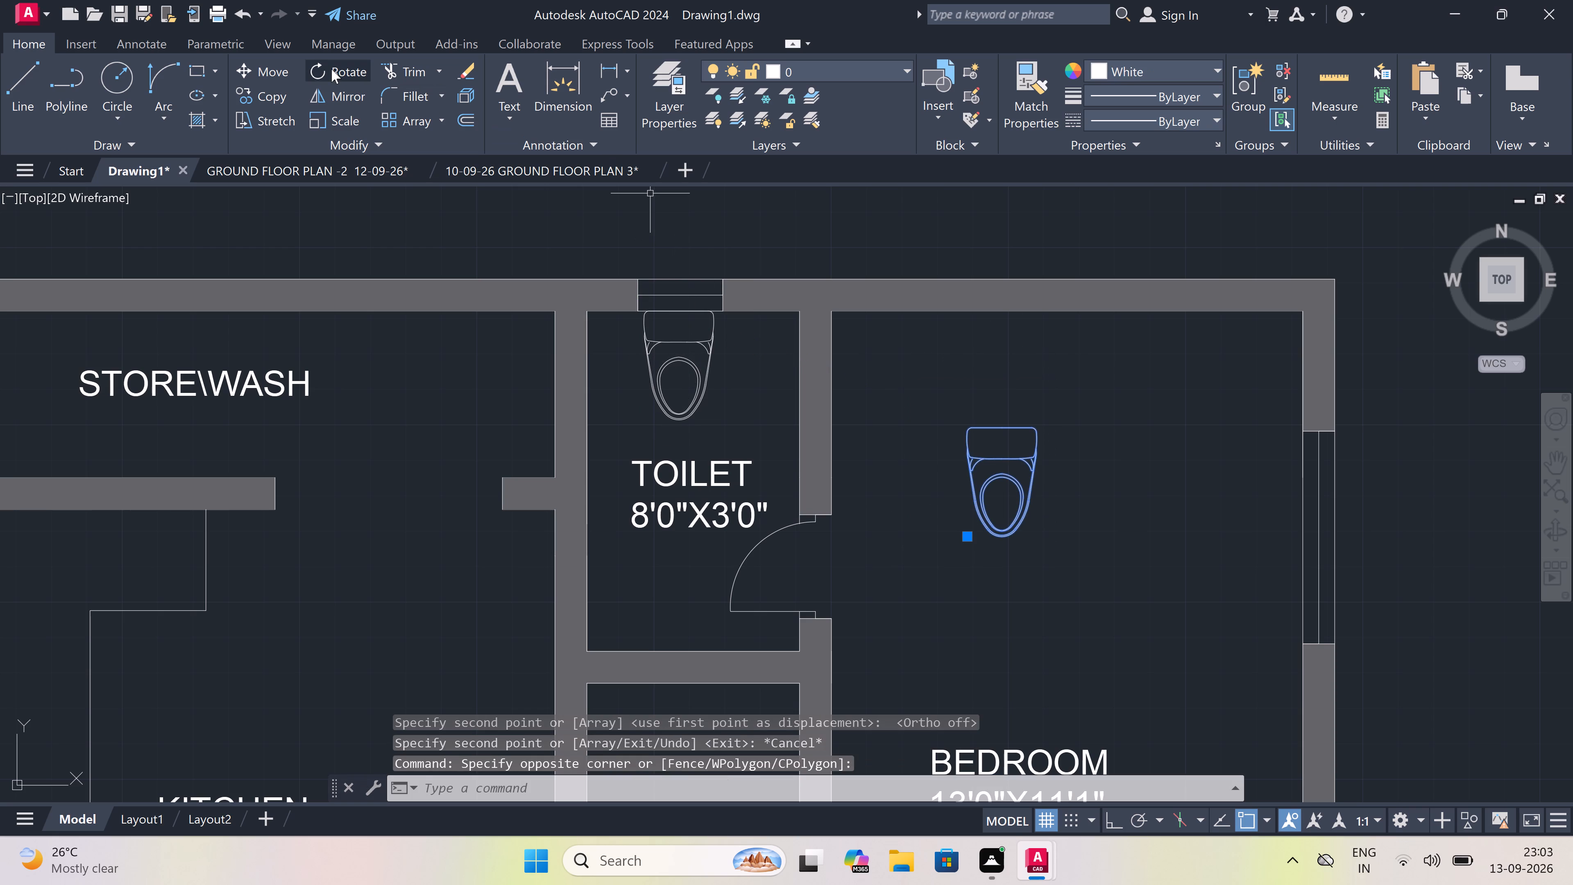
pyautogui.click(331, 69)
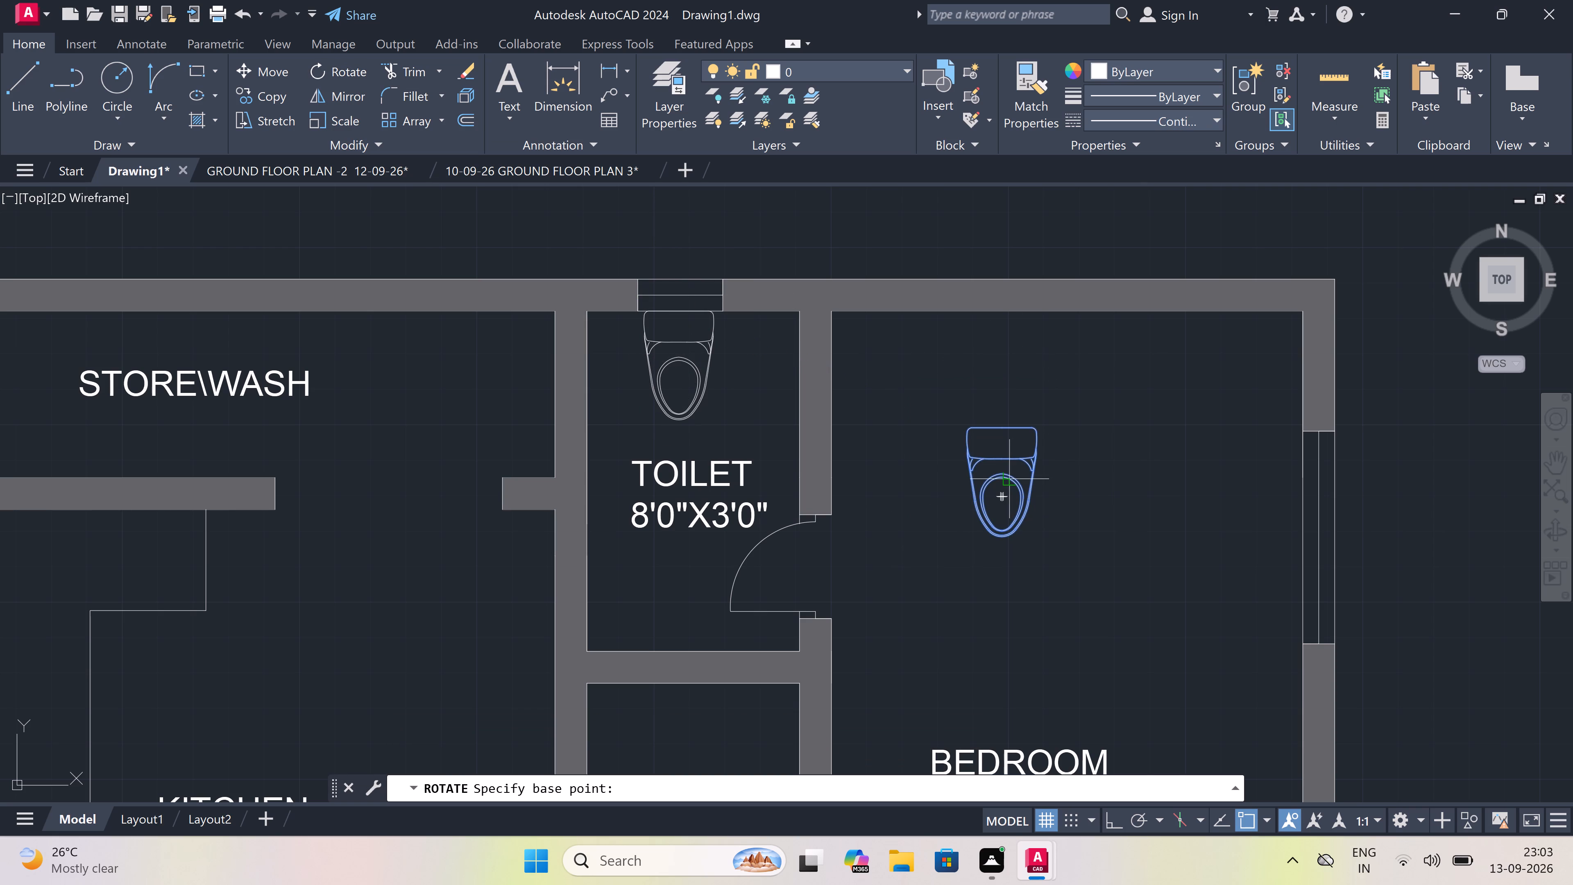
pyautogui.click(998, 501)
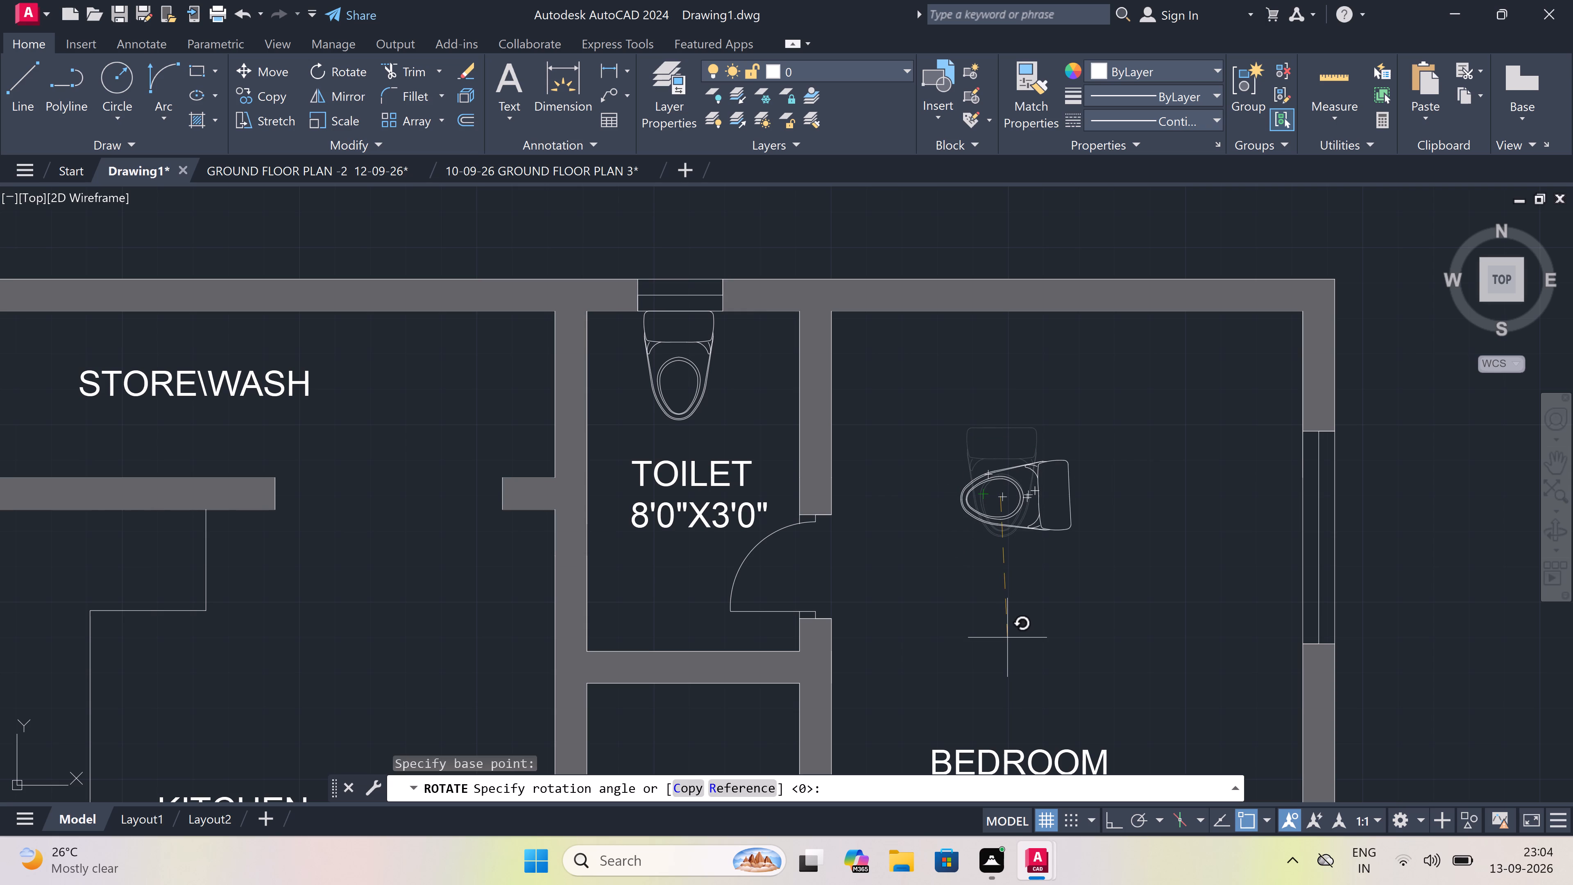
pyautogui.press('F8')
pyautogui.click(1021, 610)
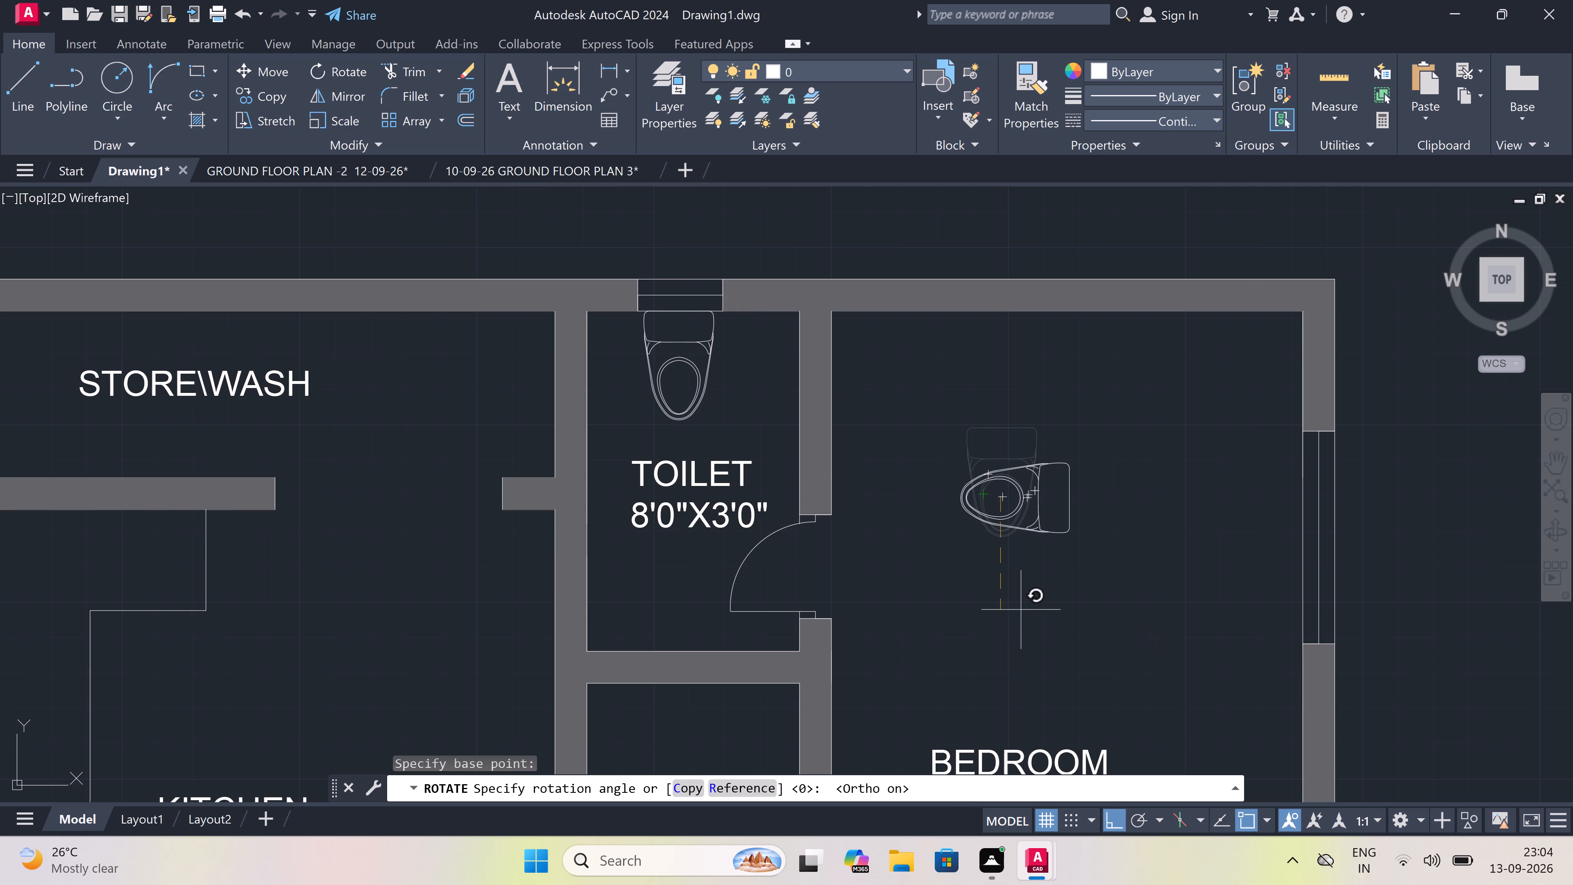
# Move the rotated toilet fixture by its tank's back midpoint to the east wall window of the 6'0"X7'1" toilet.
pyautogui.moveTo(1099, 446); pyautogui.dragTo(1076, 490)
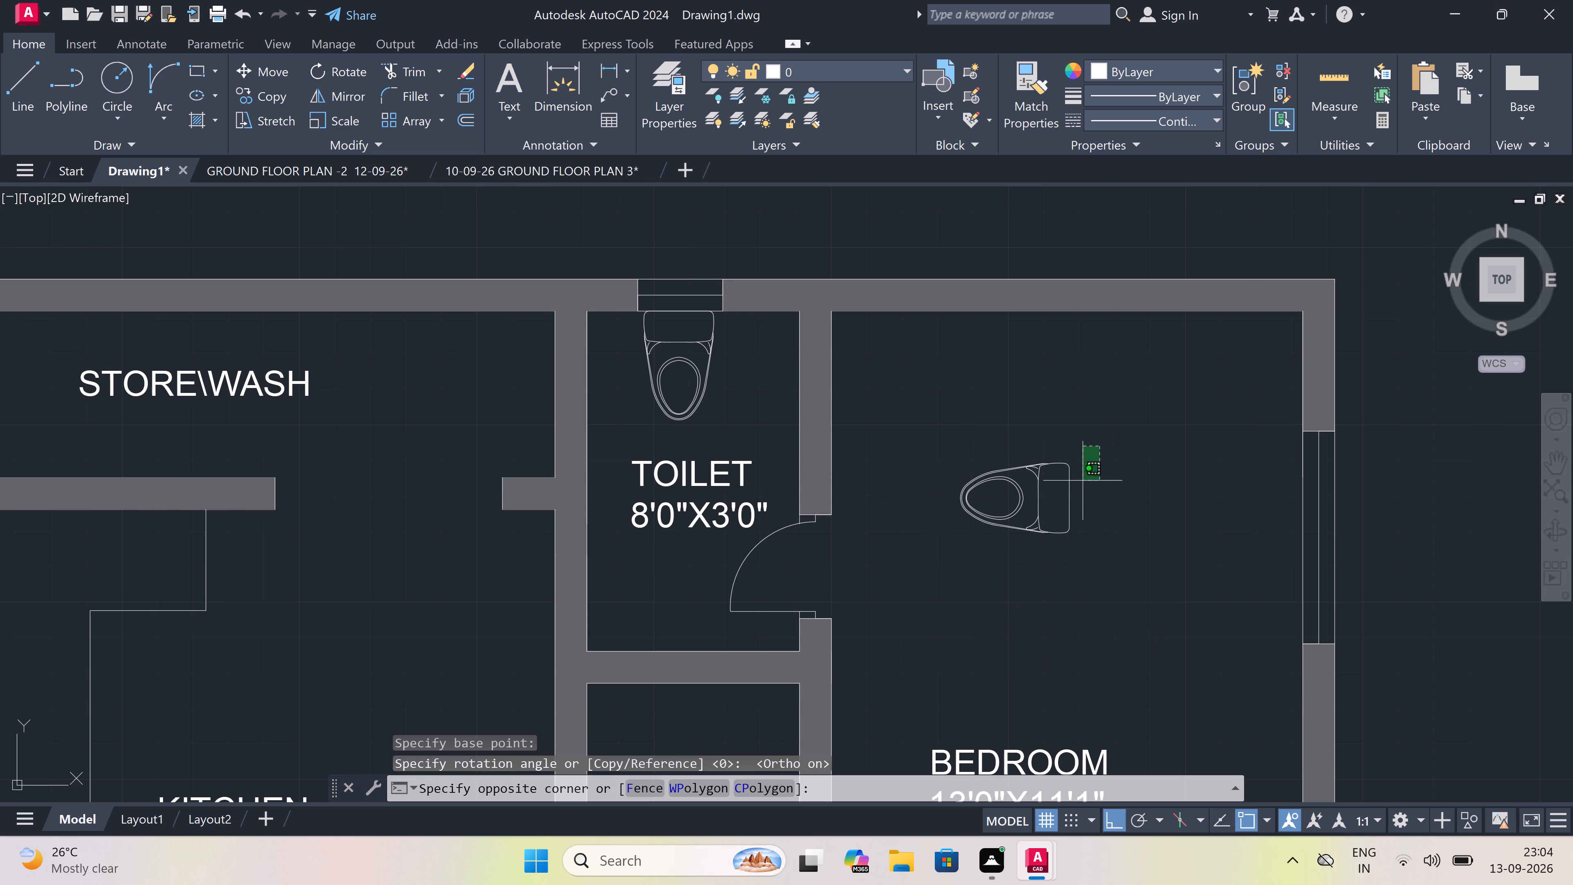
pyautogui.click(958, 547)
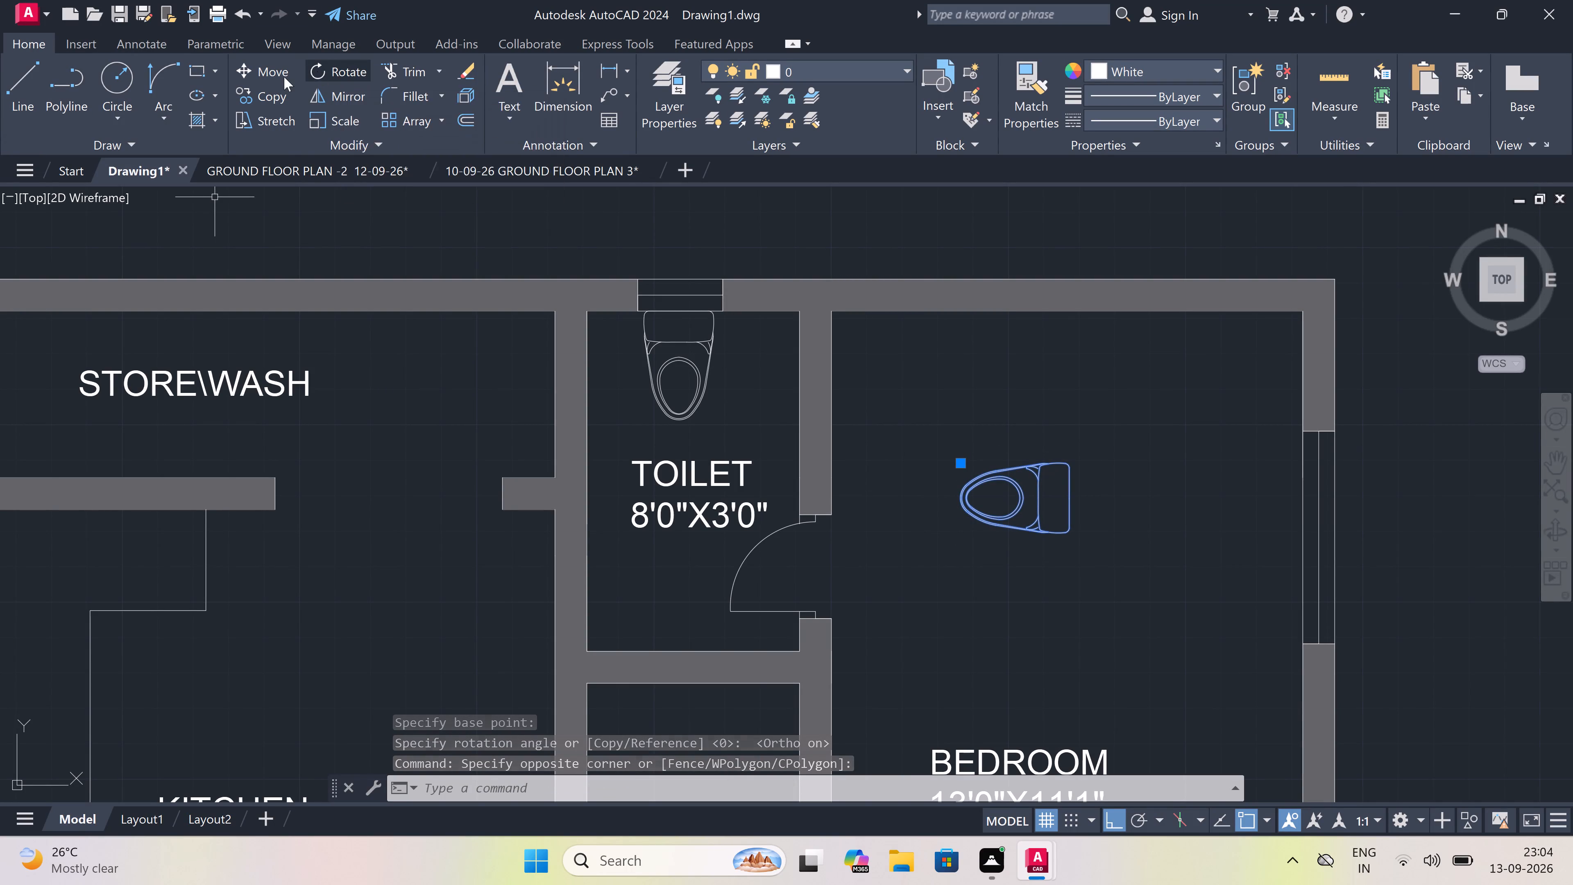
pyautogui.moveTo(270, 70); pyautogui.dragTo(298, 79)
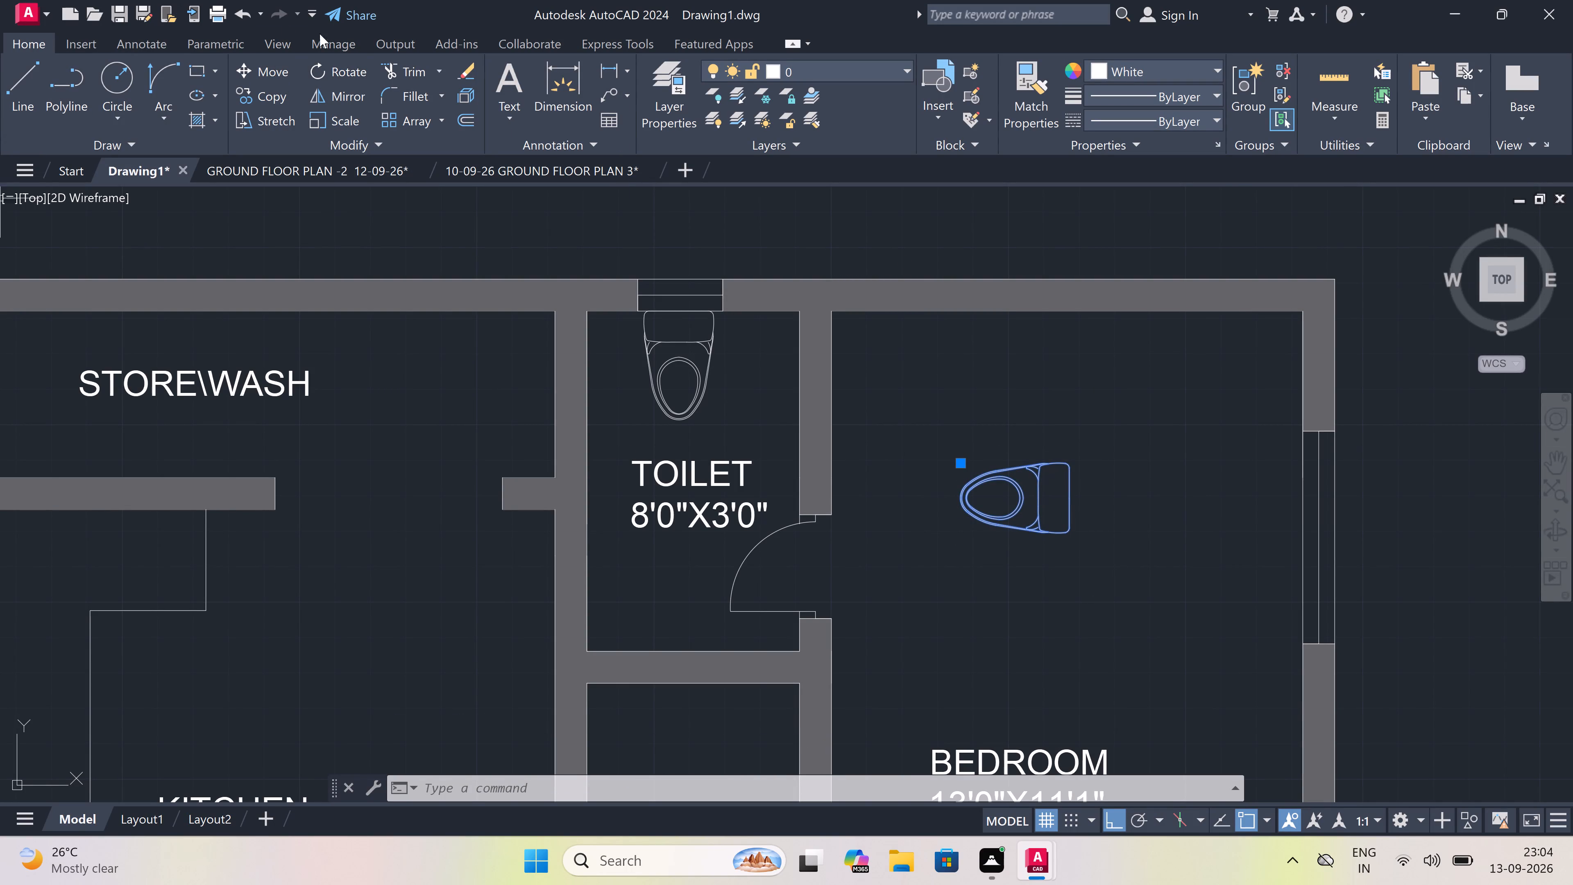
pyautogui.click(261, 71)
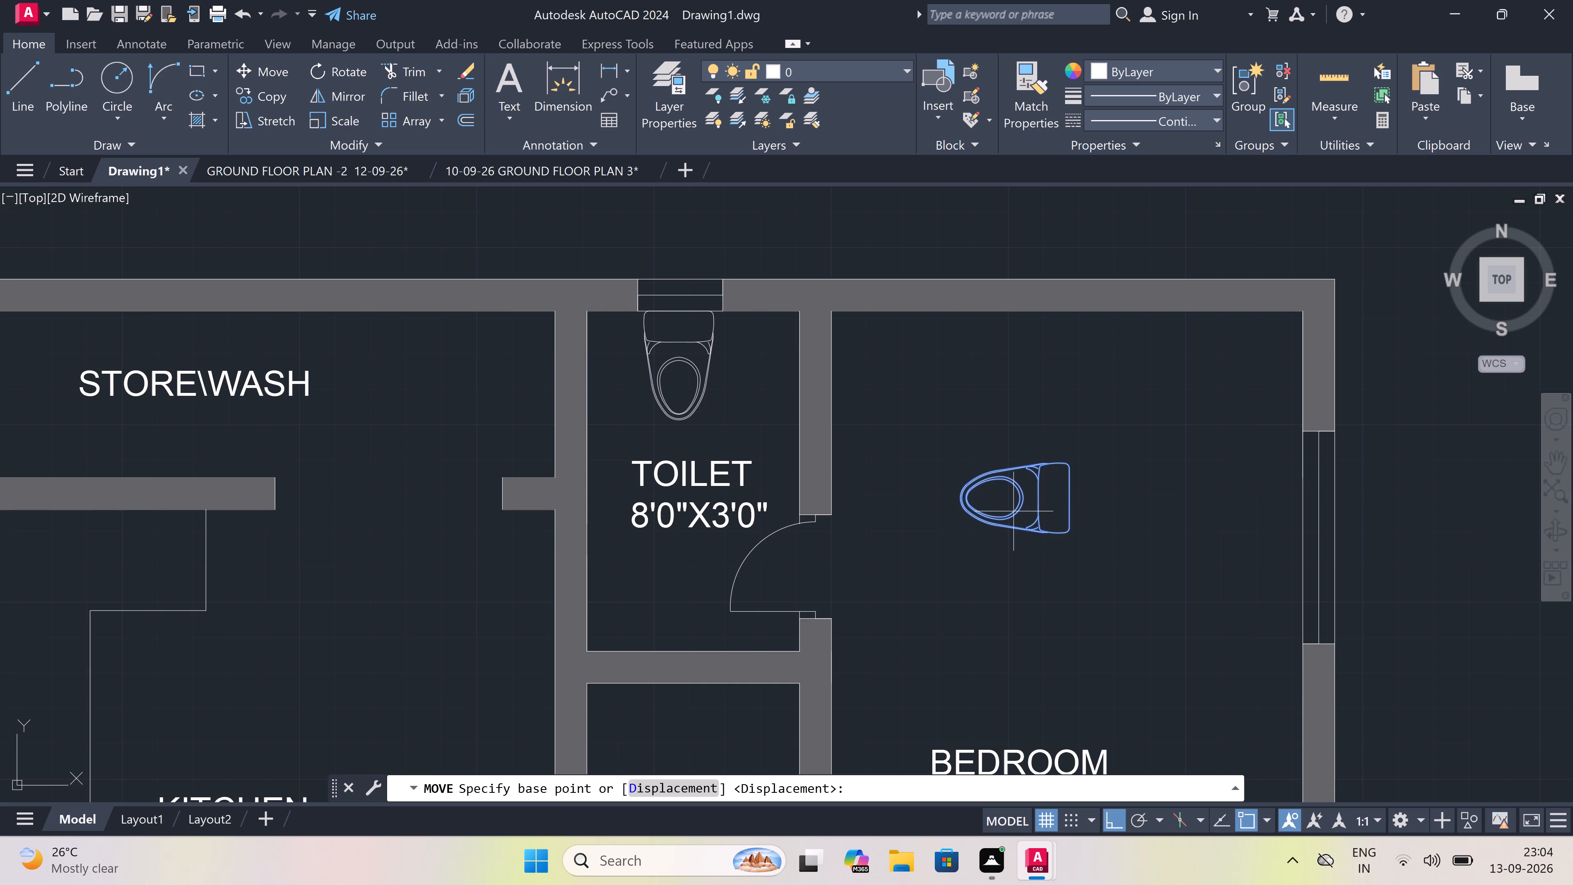
pyautogui.moveTo(1065, 500); pyautogui.dragTo(1066, 500)
pyautogui.moveTo(1066, 500); pyautogui.dragTo(1029, 505)
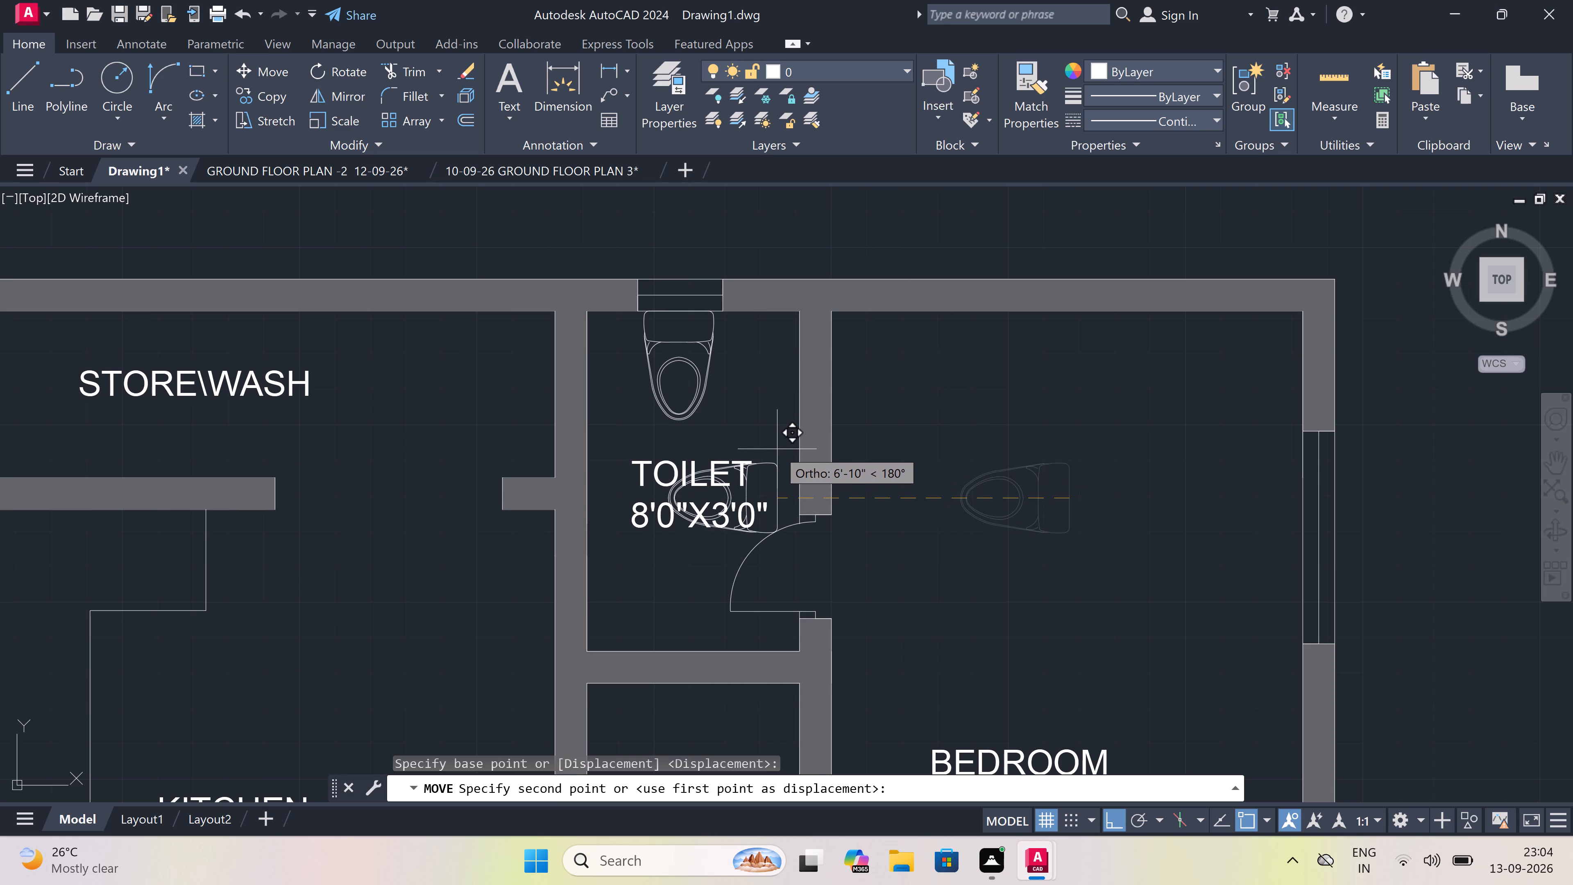
pyautogui.press('F8')
pyautogui.scroll(-5, 777, 449)
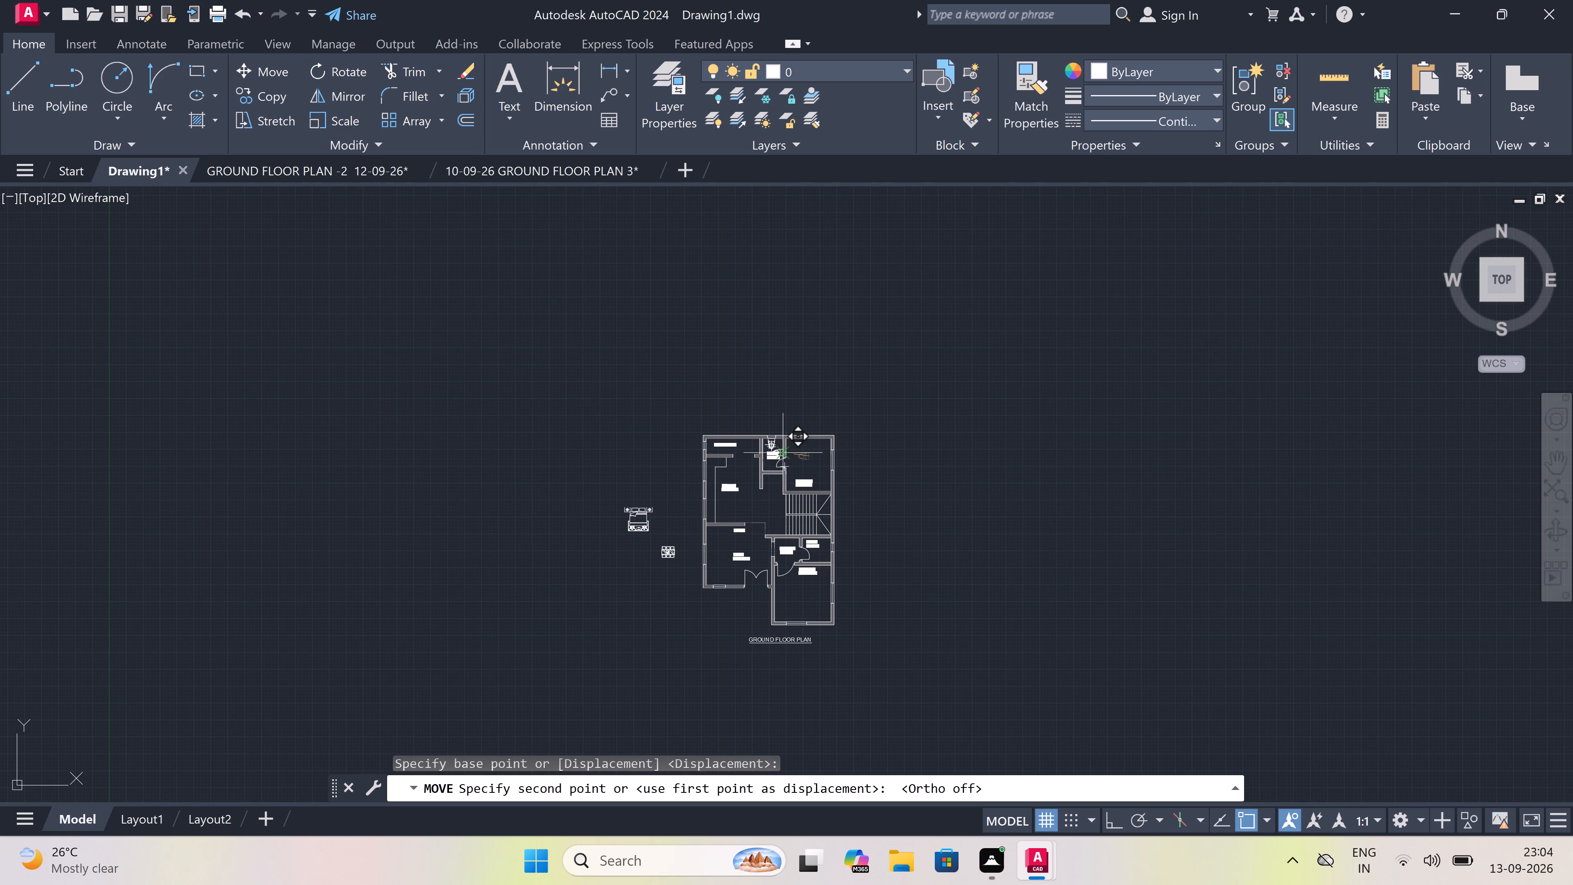
pyautogui.scroll(4, 832, 559)
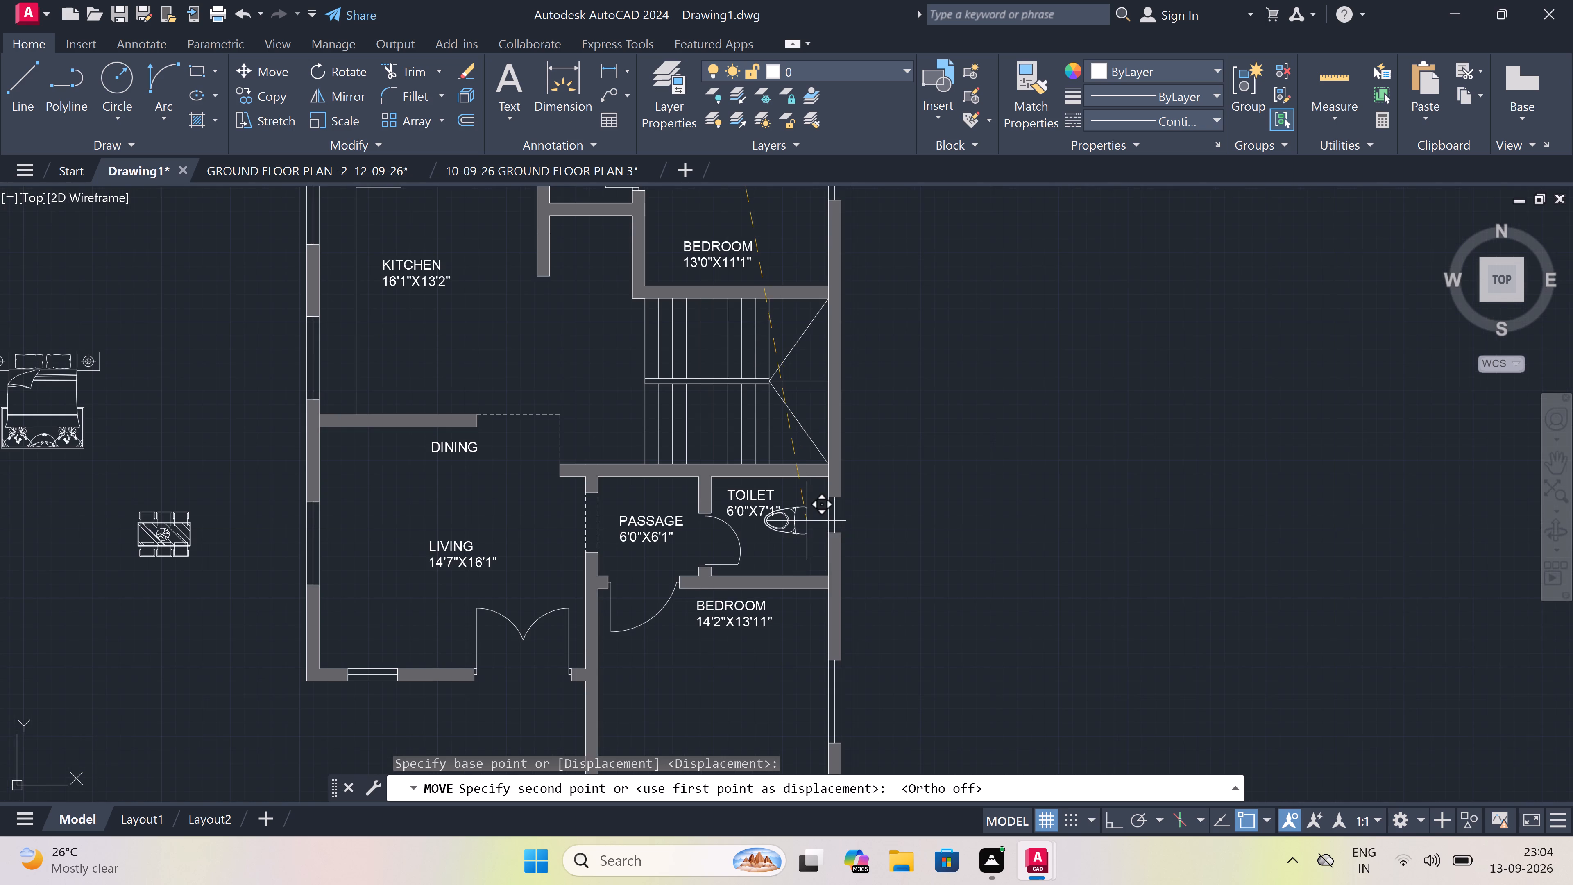
pyautogui.scroll(3, 817, 514)
pyautogui.click(860, 538)
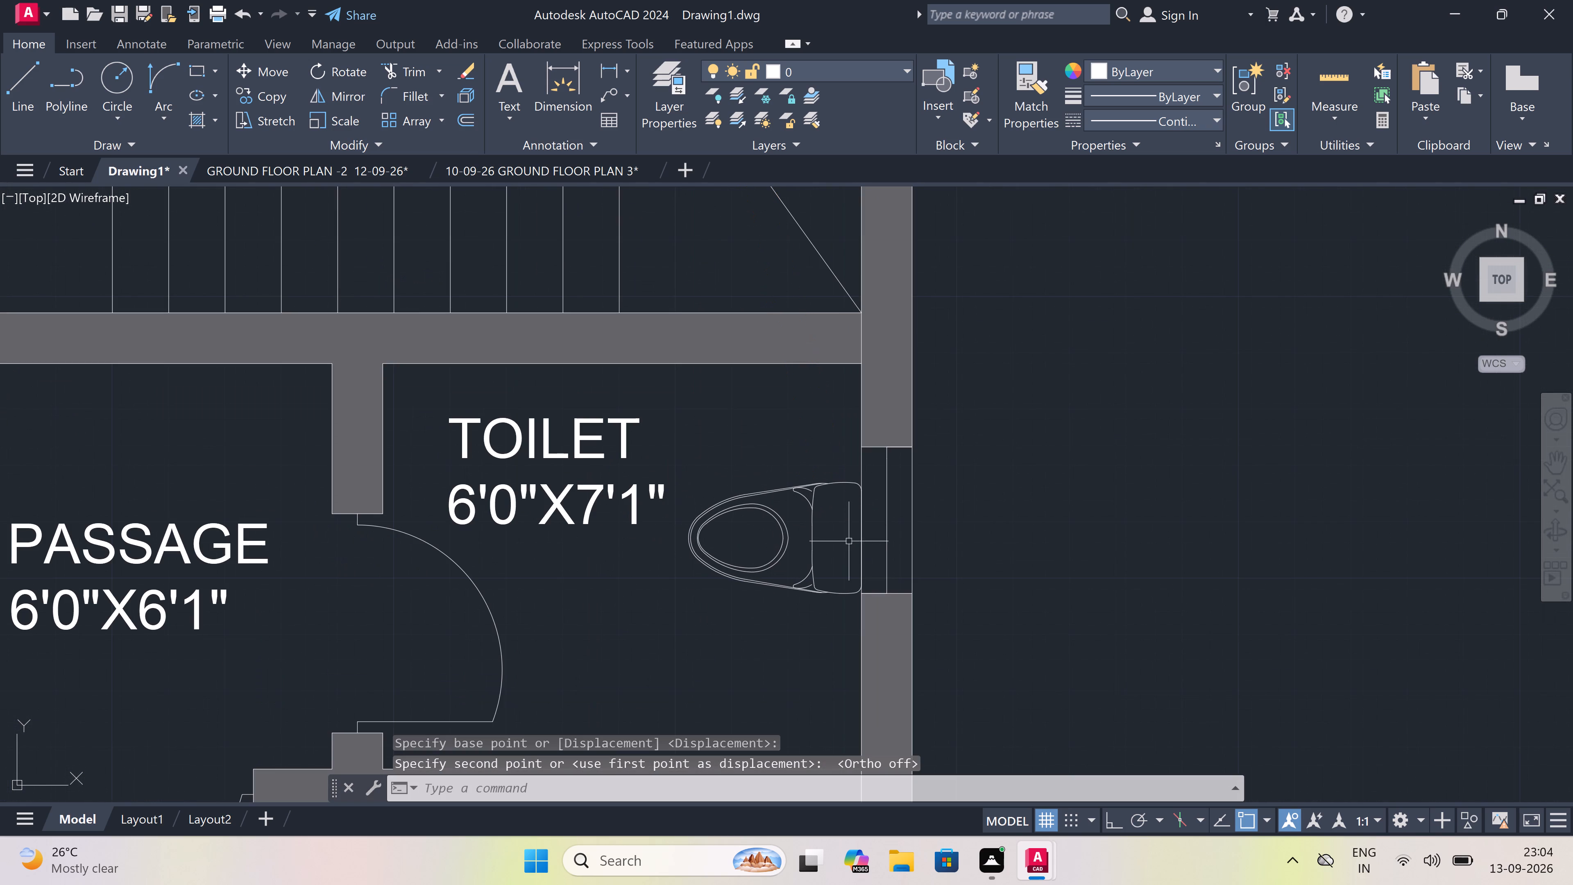
# Draw a line closing the head side of the bed block, from one side table's outer corner to the other's.
pyautogui.scroll(-6, 833, 526)
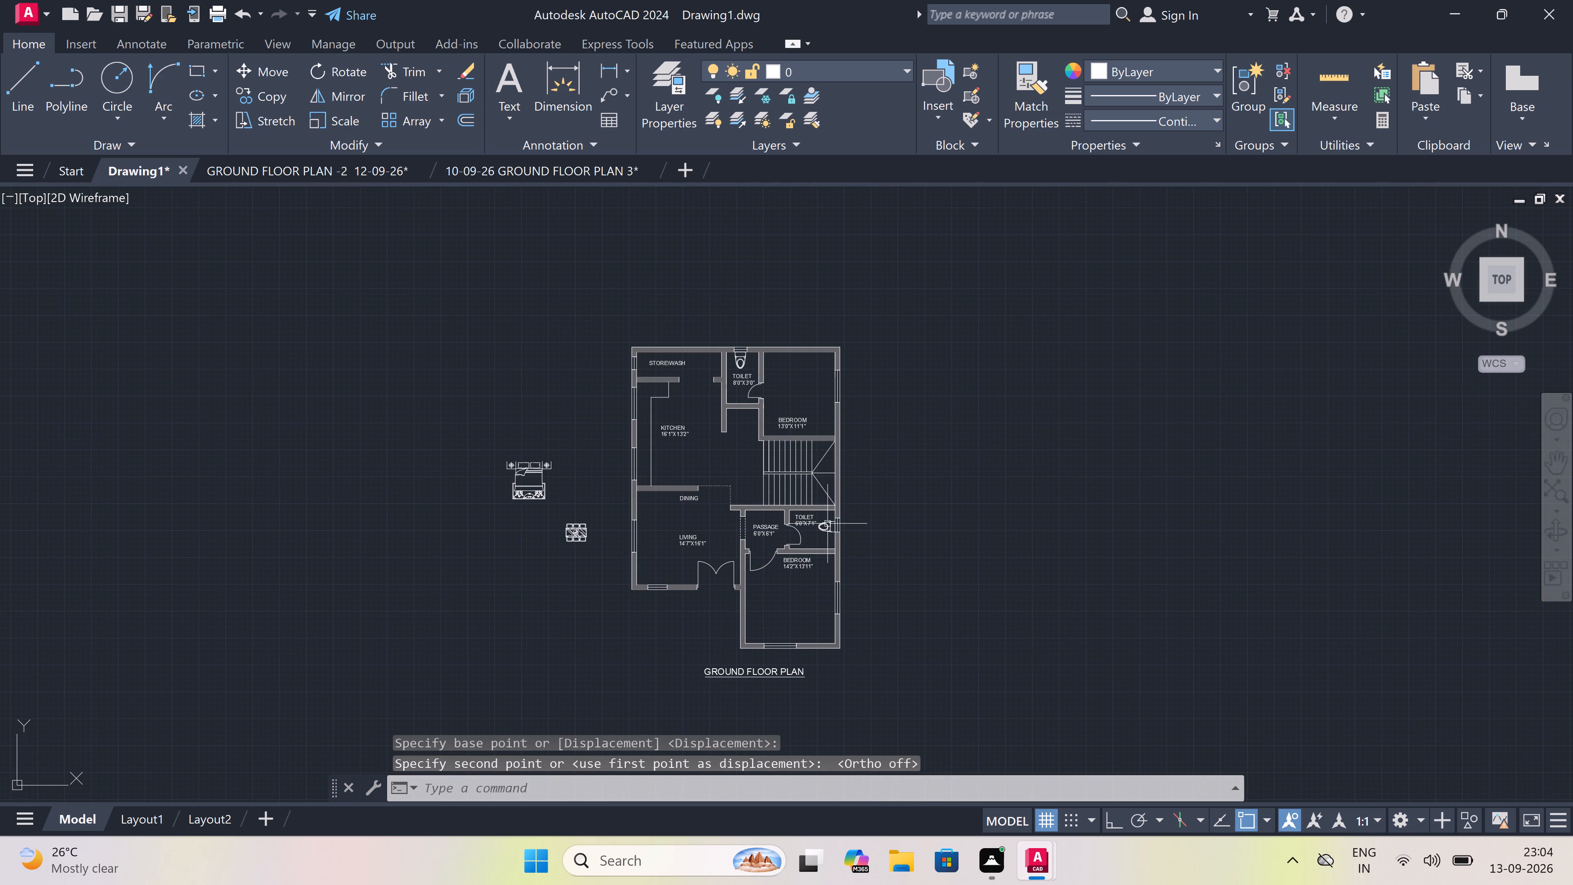
pyautogui.scroll(2, 764, 380)
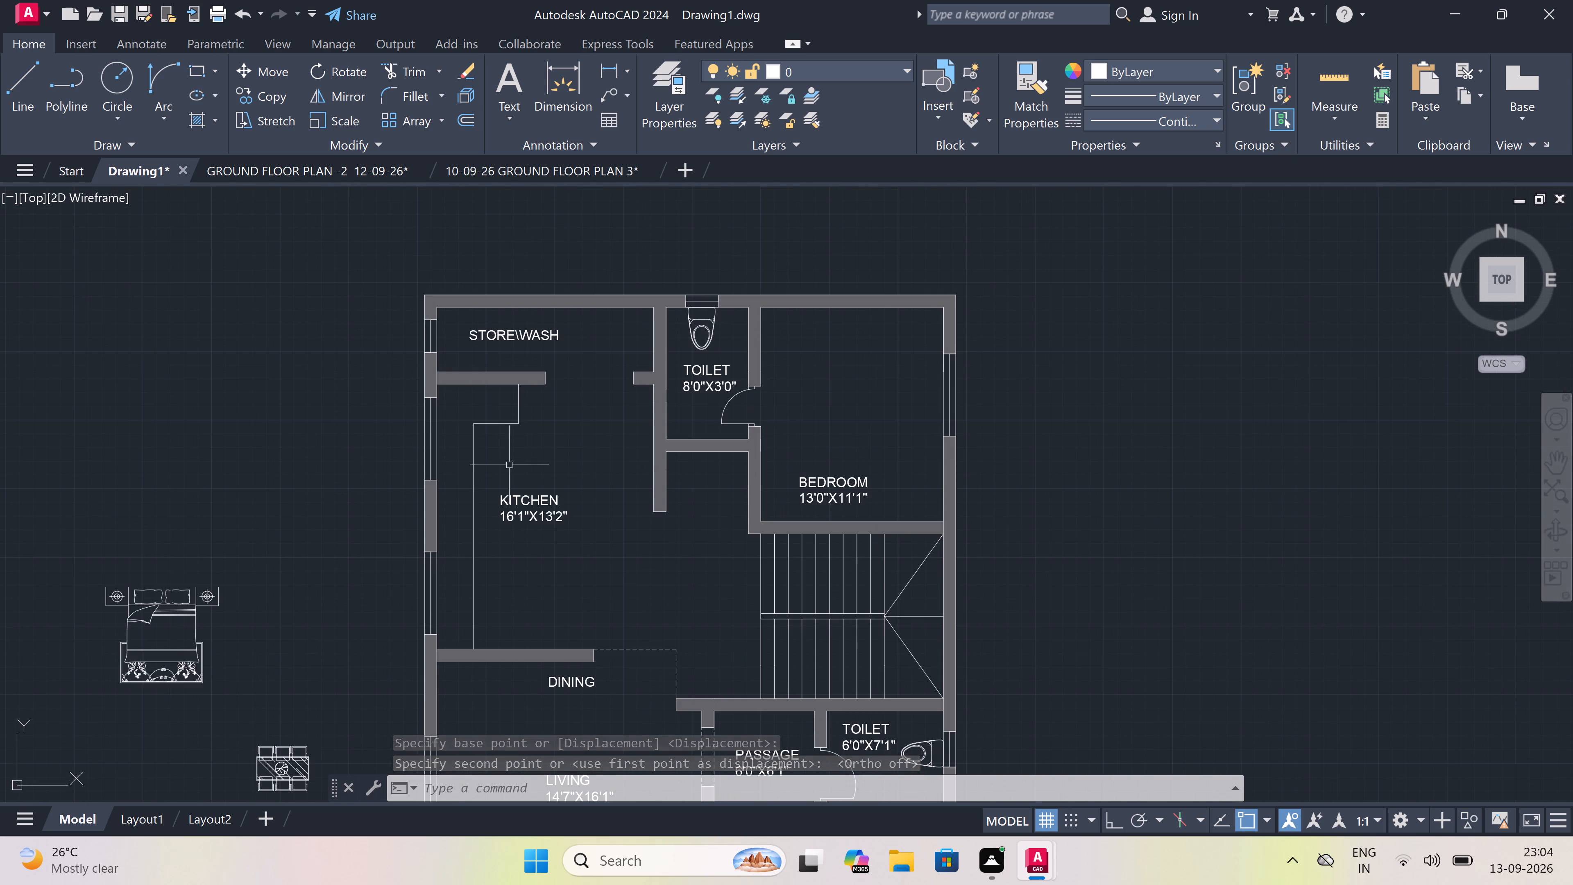
pyautogui.scroll(-3, 370, 488)
pyautogui.scroll(4, 324, 508)
pyautogui.scroll(-3, 324, 508)
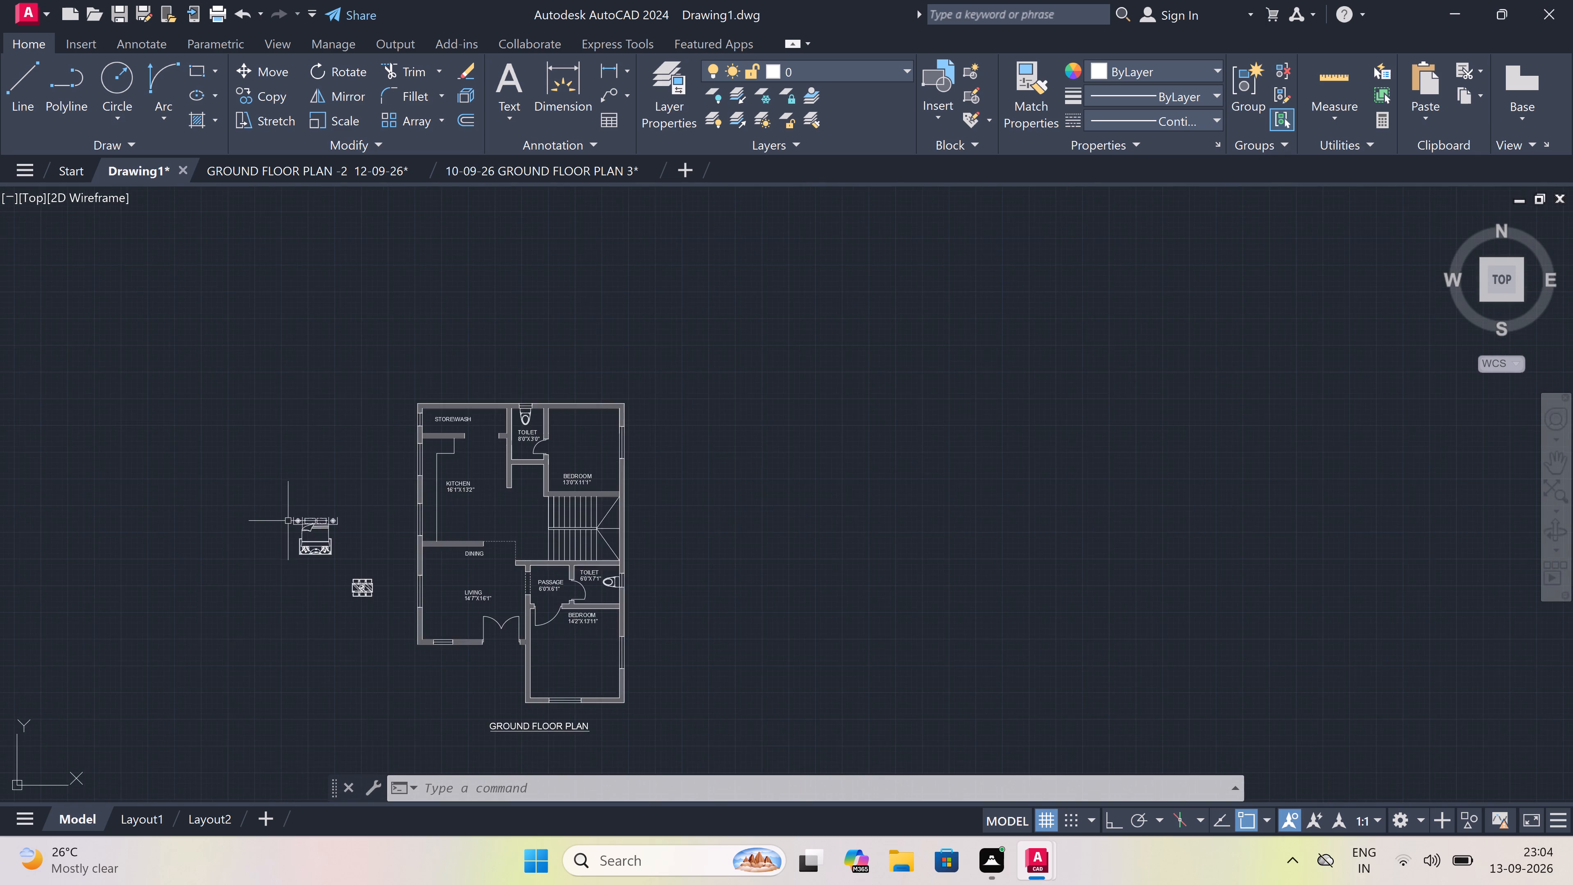
pyautogui.scroll(4, 287, 524)
pyautogui.press('l')
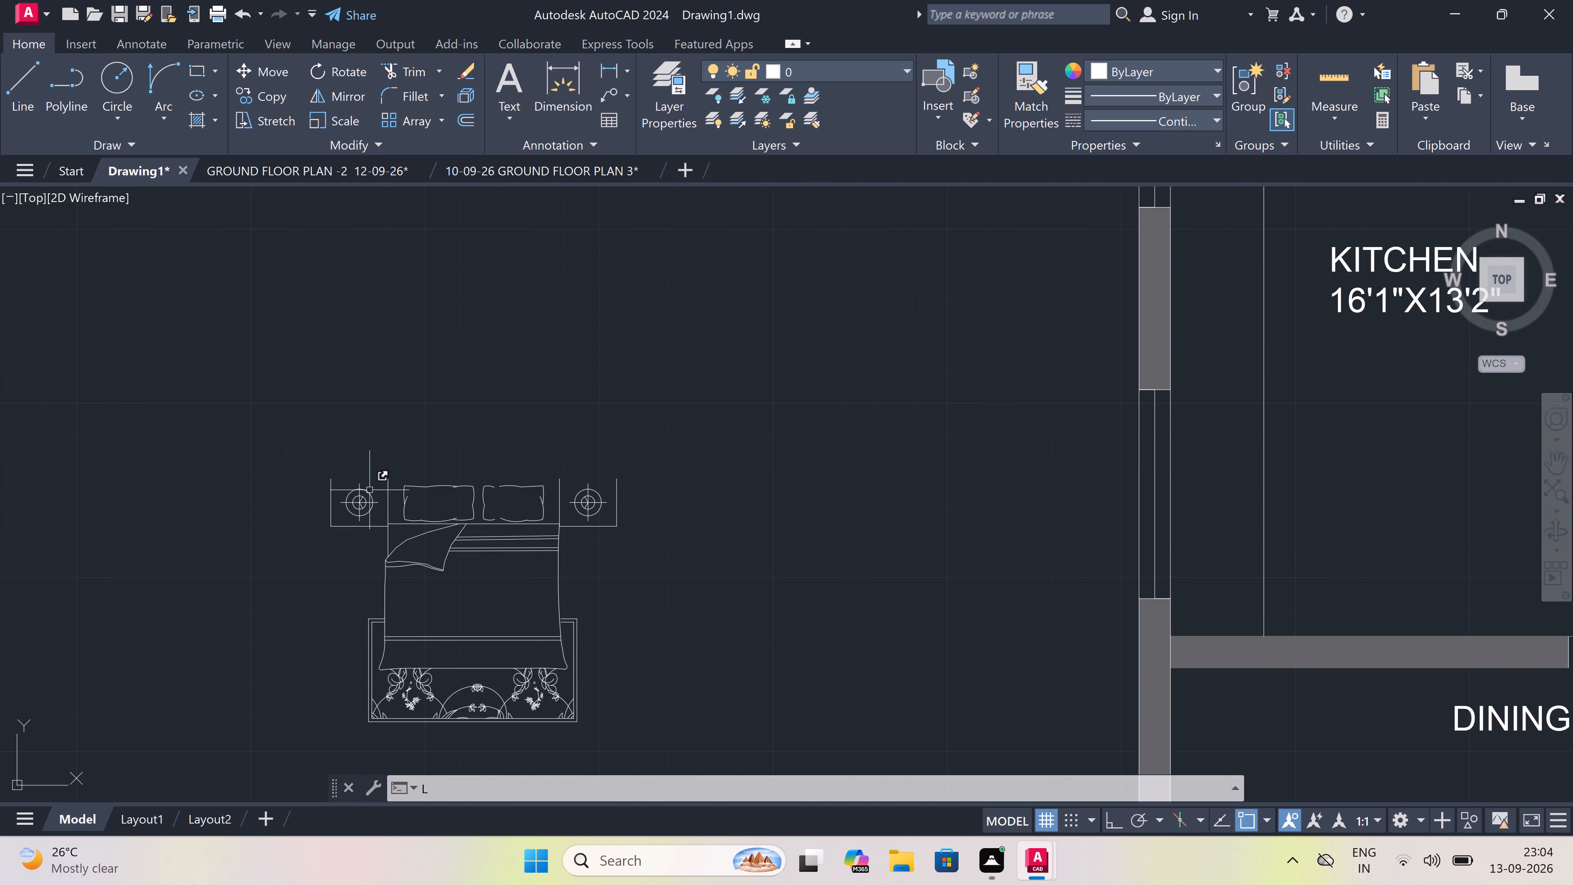
pyautogui.press('space')
pyautogui.scroll(2, 360, 469)
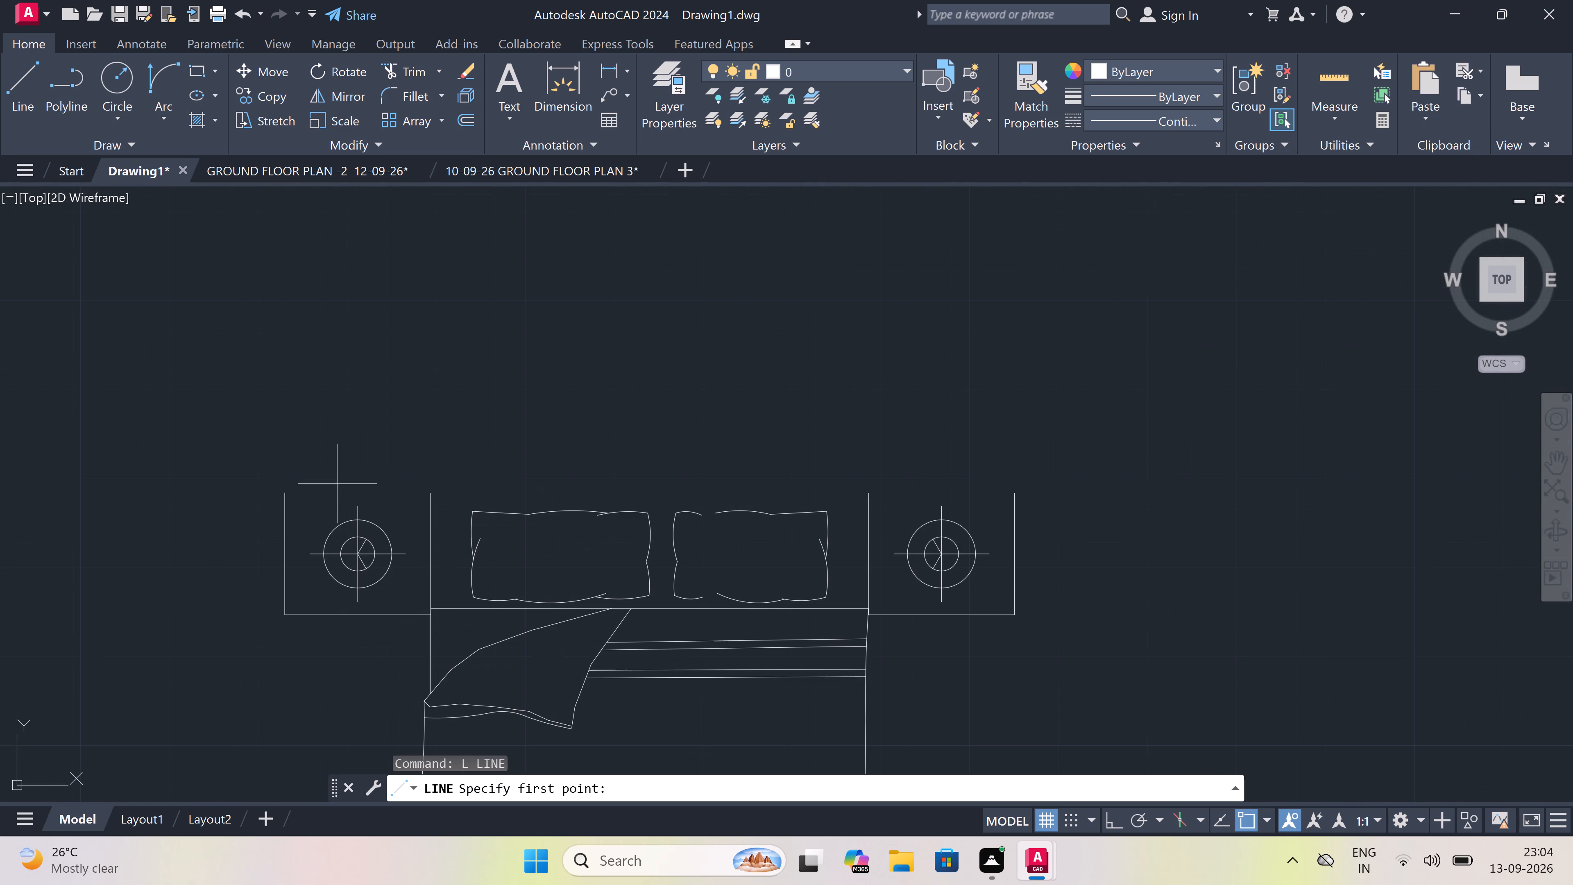
pyautogui.moveTo(279, 497); pyautogui.dragTo(322, 499)
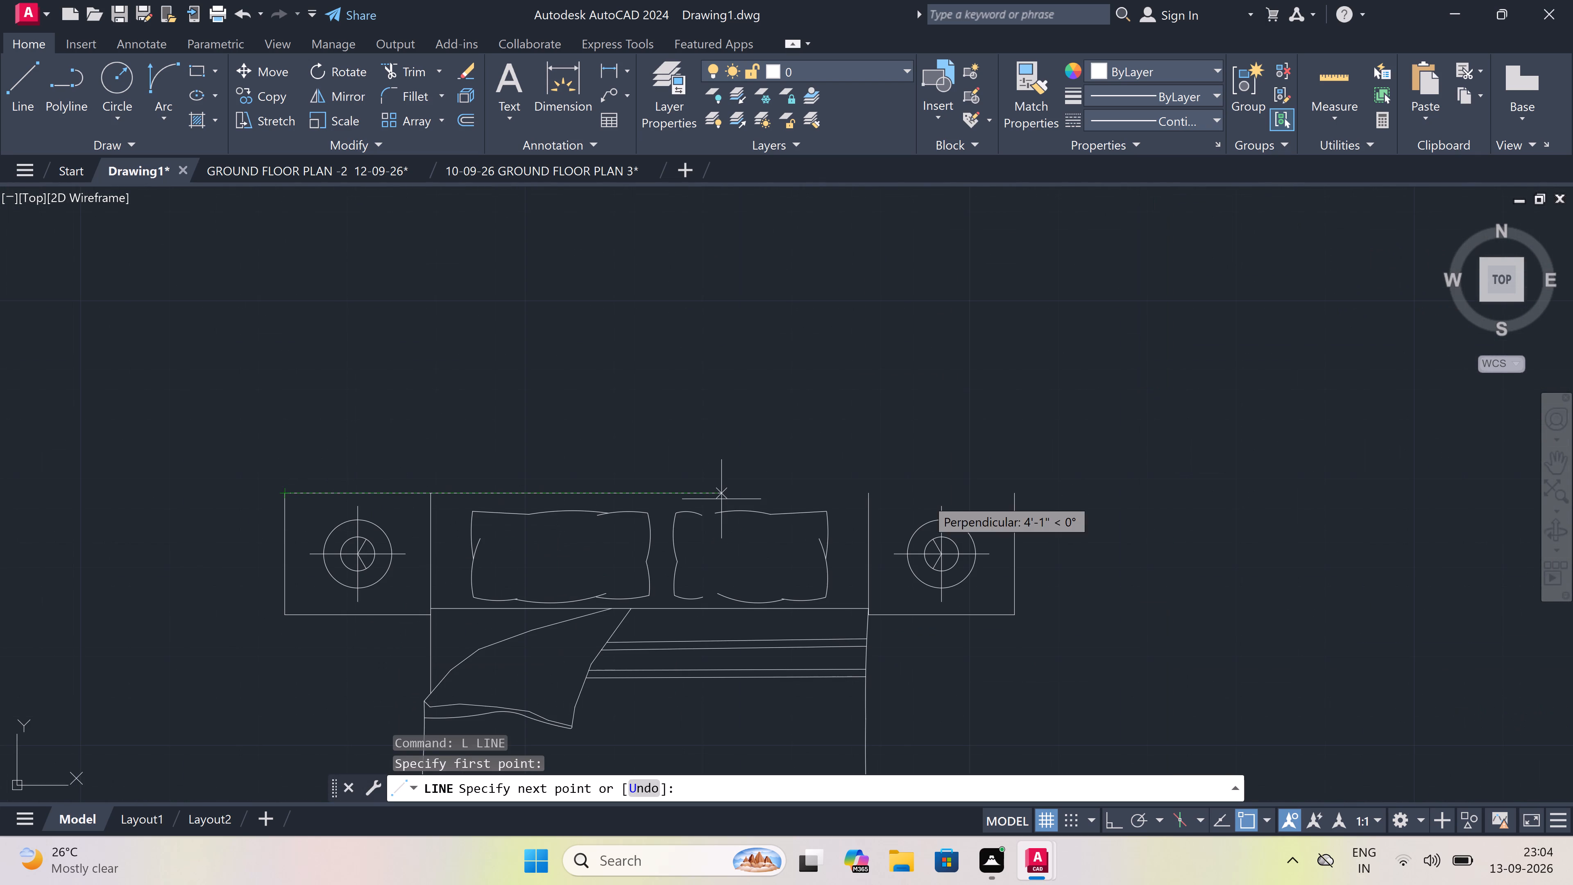
pyautogui.click(1013, 492)
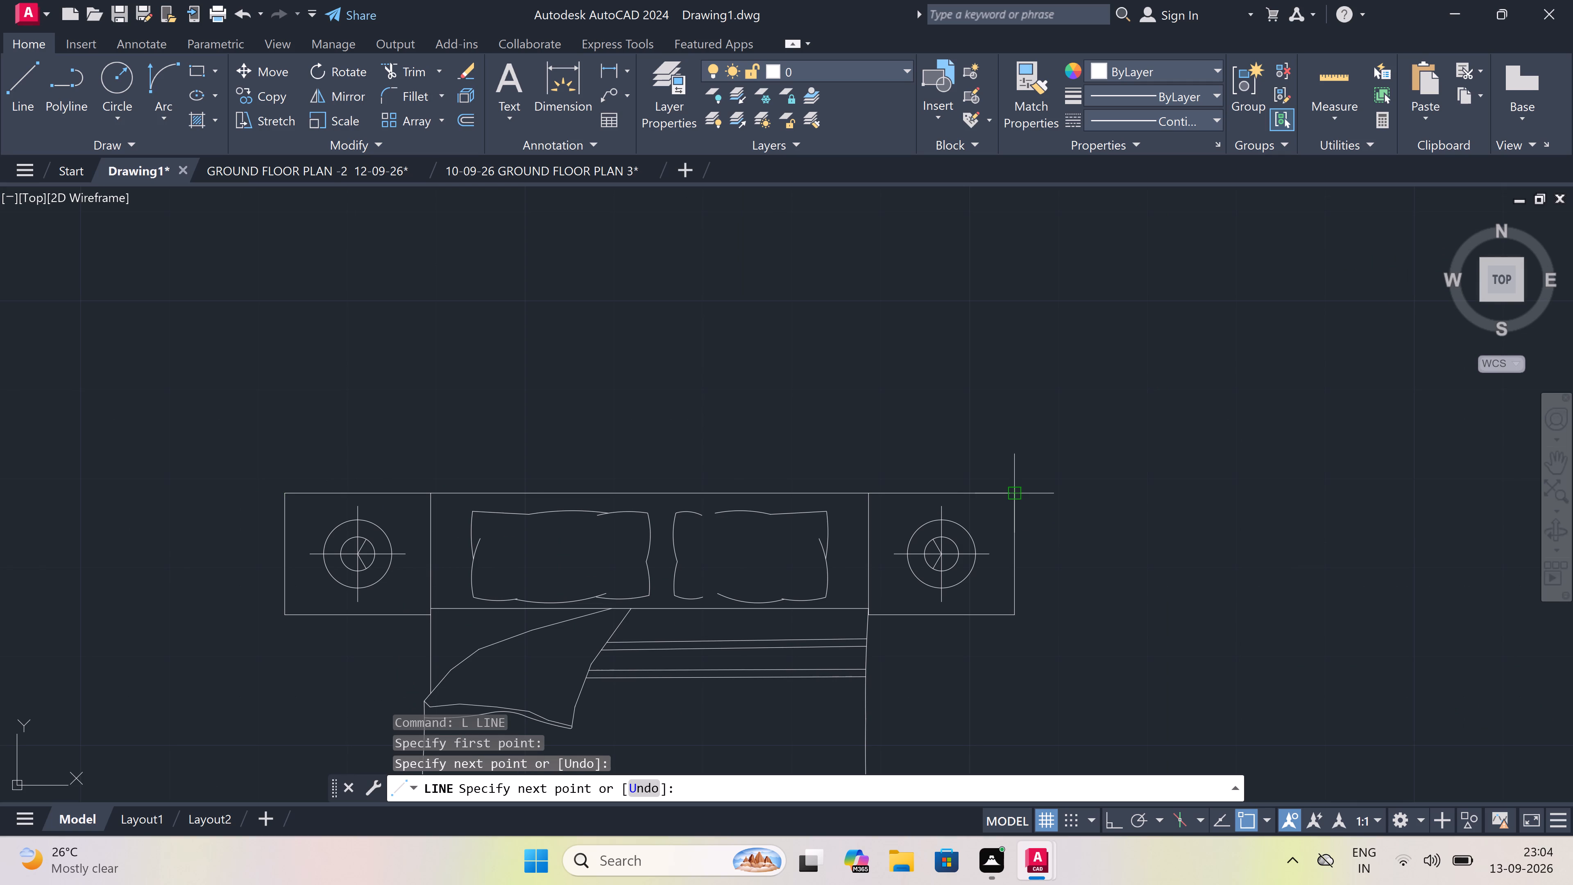
pyautogui.press('Escape')
# Rotate the whole bed with its side tables a quarter turn clockwise about a point on the mattress, so its head faces east.
pyautogui.scroll(-3, 1013, 485)
pyautogui.moveTo(1072, 449); pyautogui.dragTo(1016, 515)
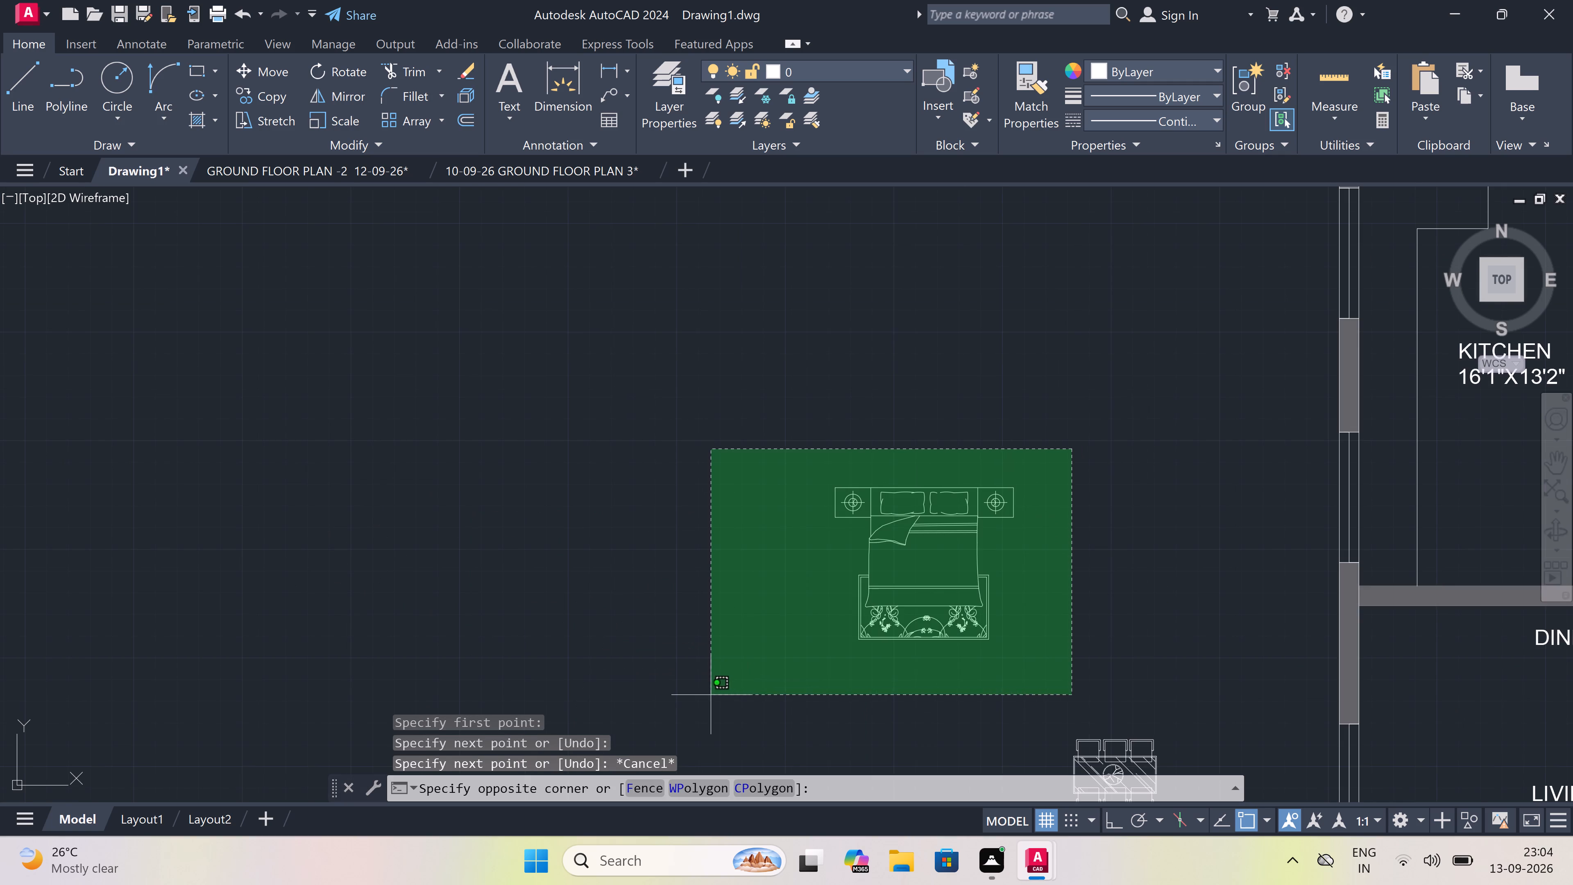
pyautogui.click(711, 695)
pyautogui.scroll(-4, 711, 671)
pyautogui.scroll(2, 711, 671)
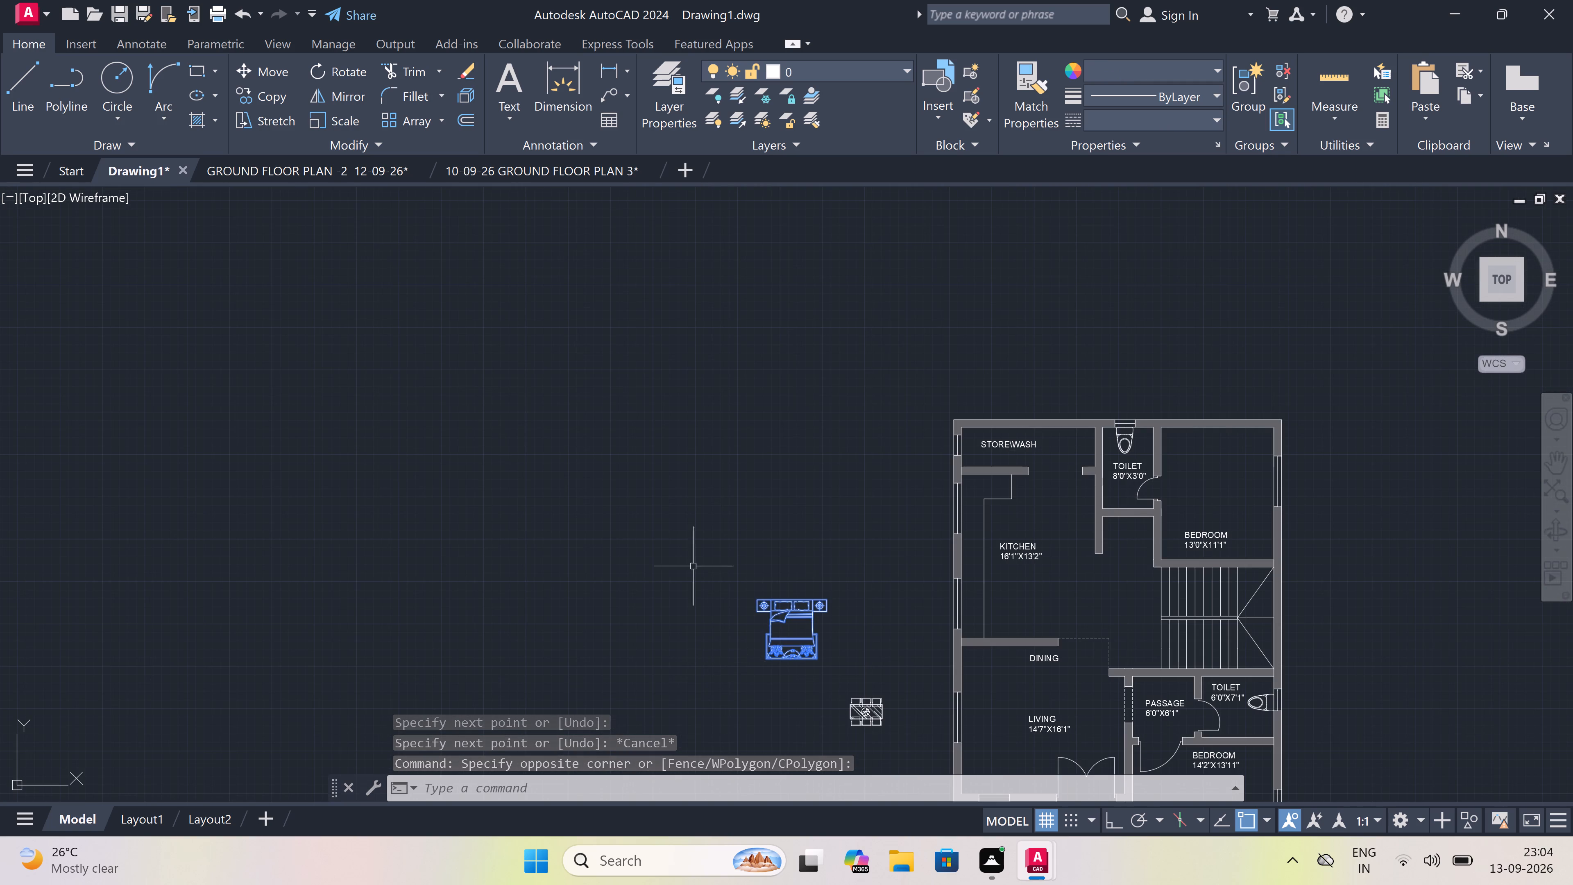
pyautogui.scroll(-1, 673, 481)
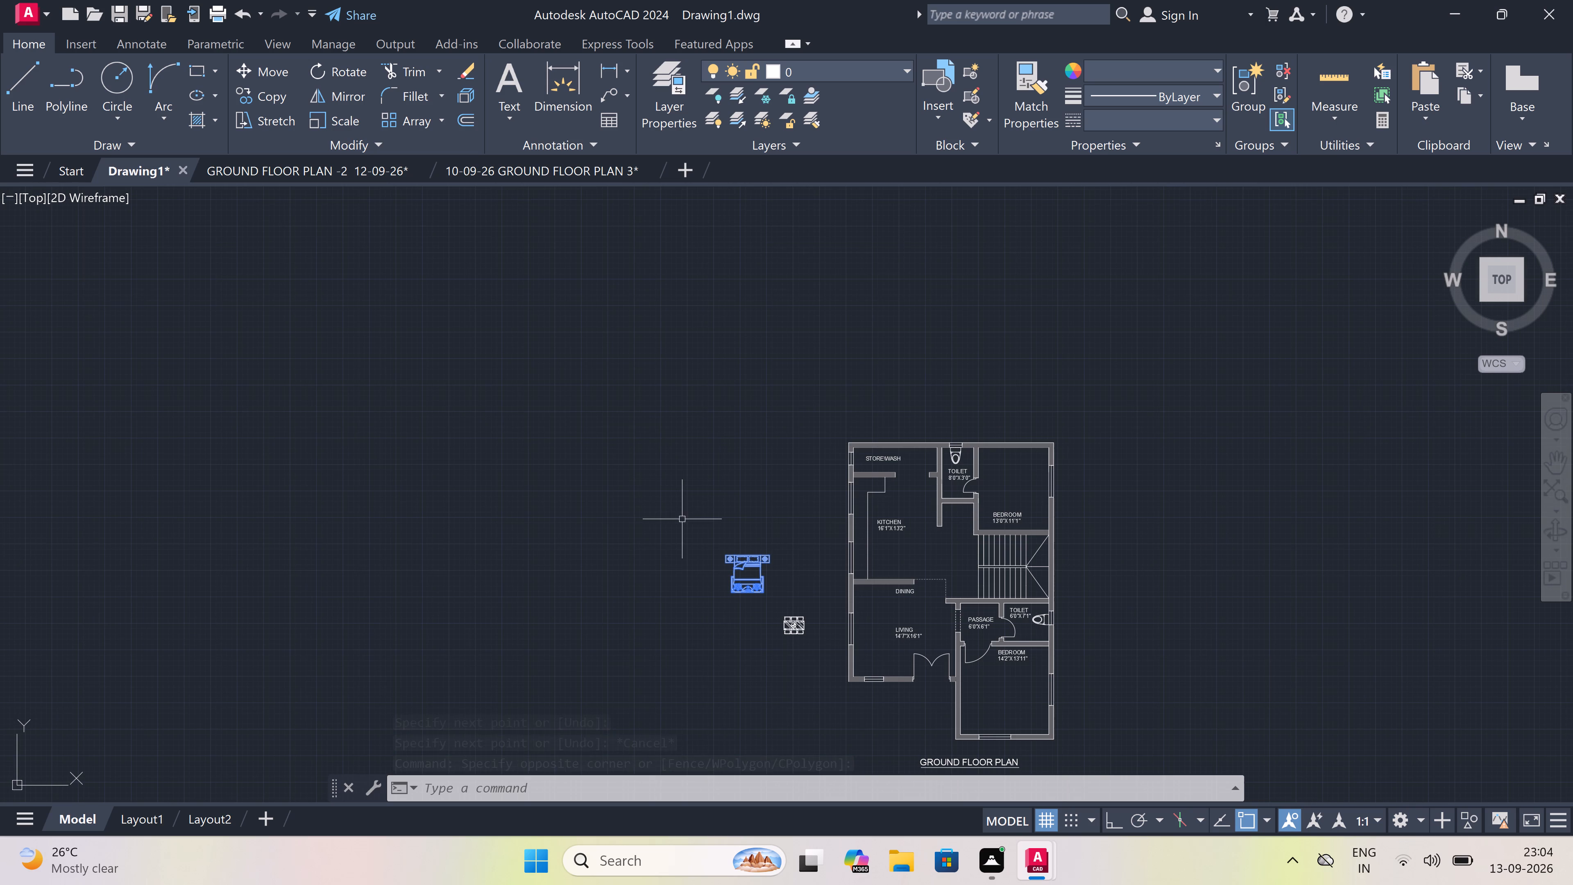
pyautogui.scroll(1, 696, 601)
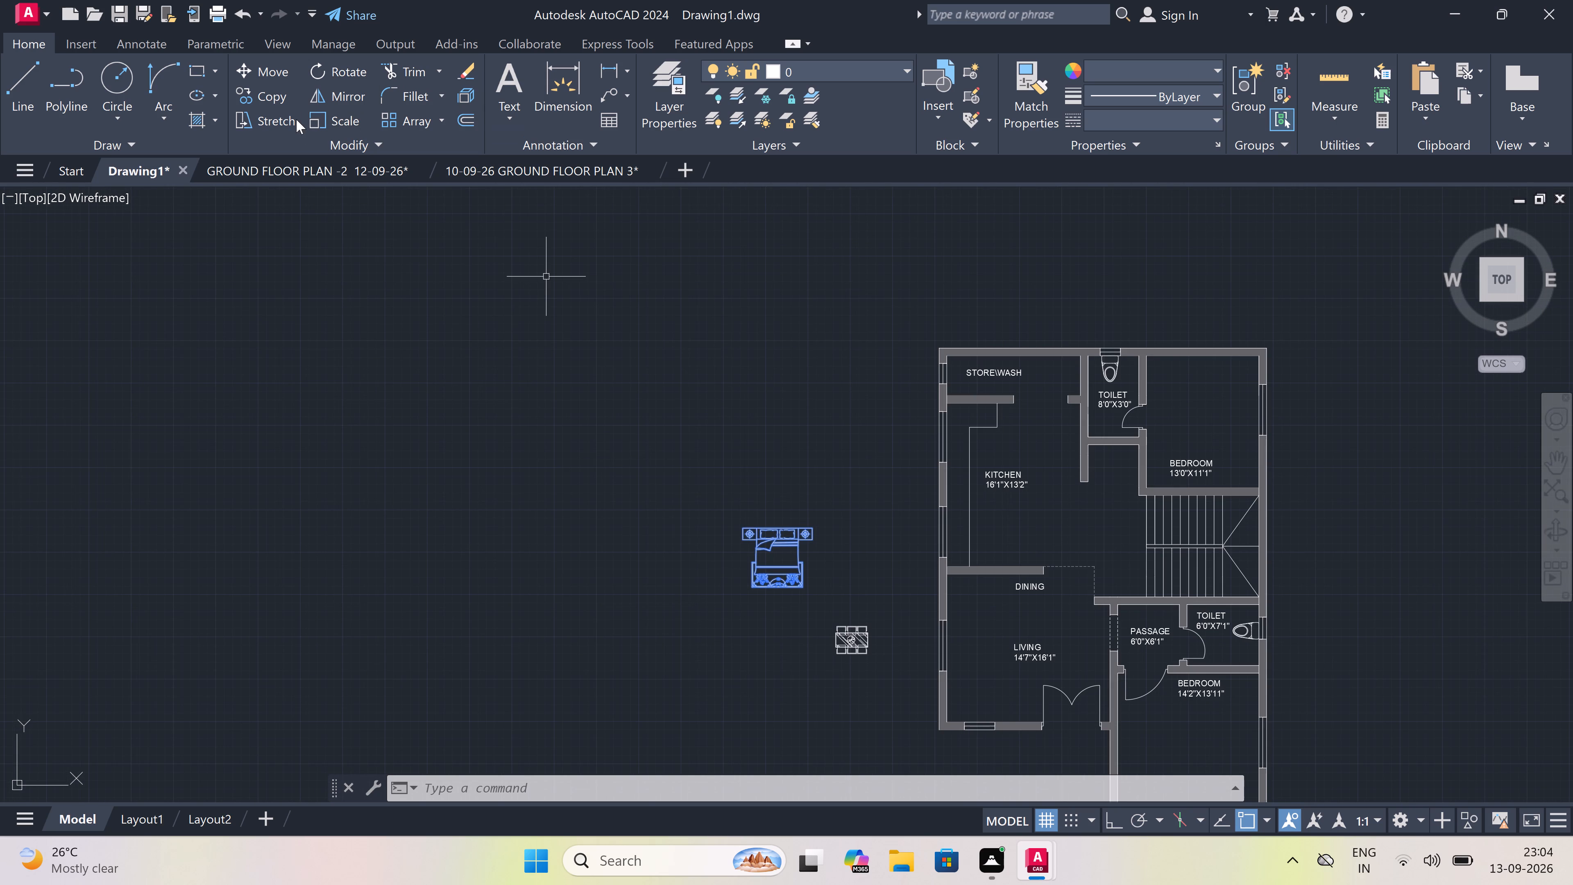
pyautogui.click(335, 62)
pyautogui.scroll(-2, 887, 619)
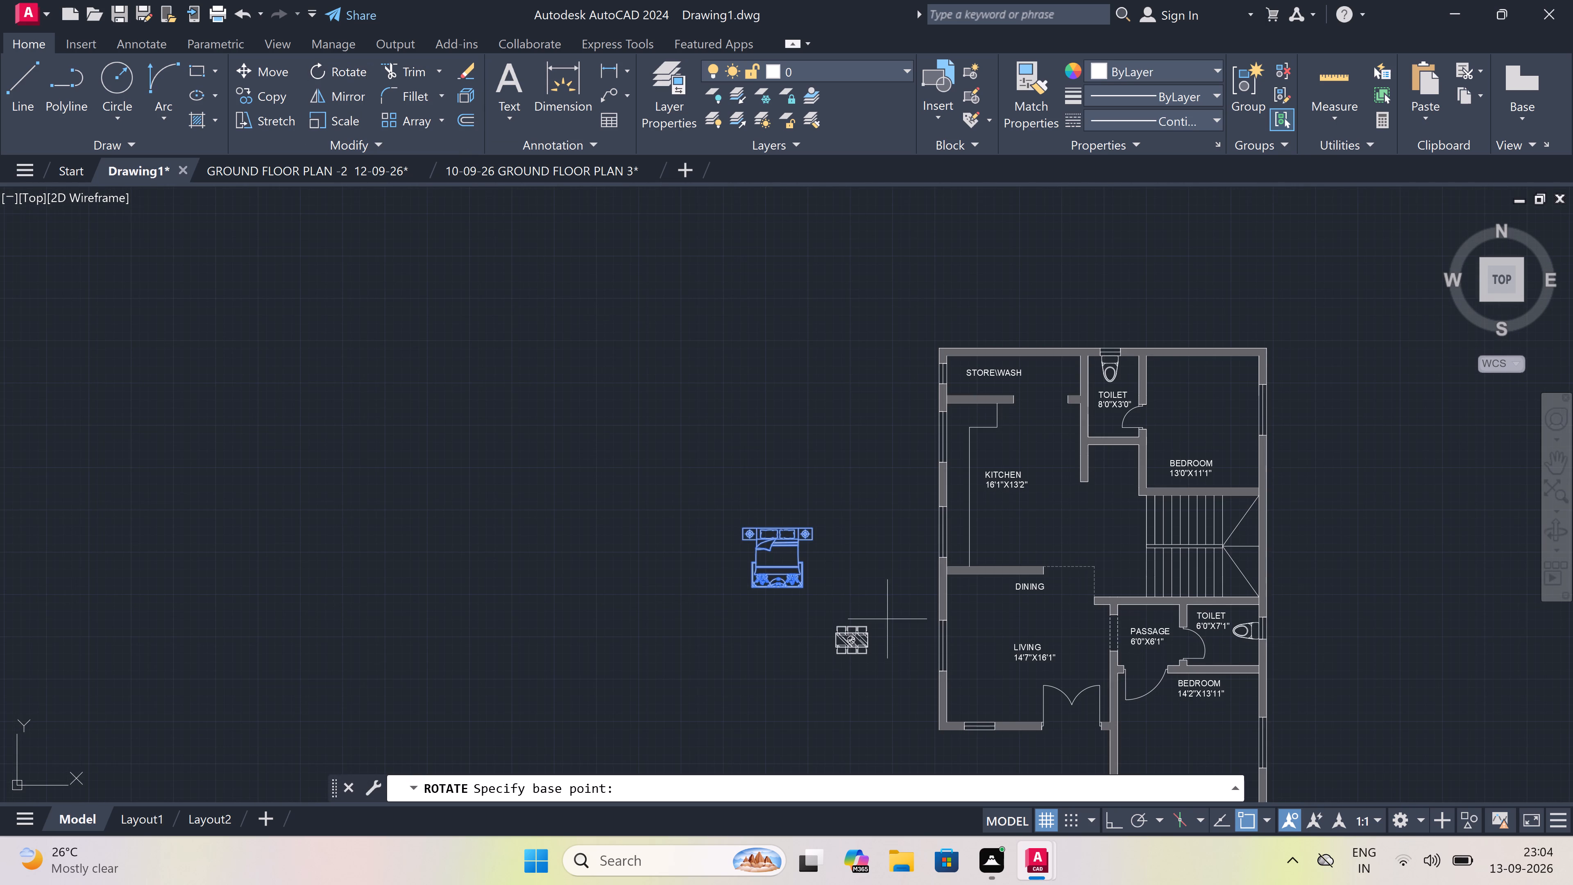
pyautogui.scroll(3, 889, 627)
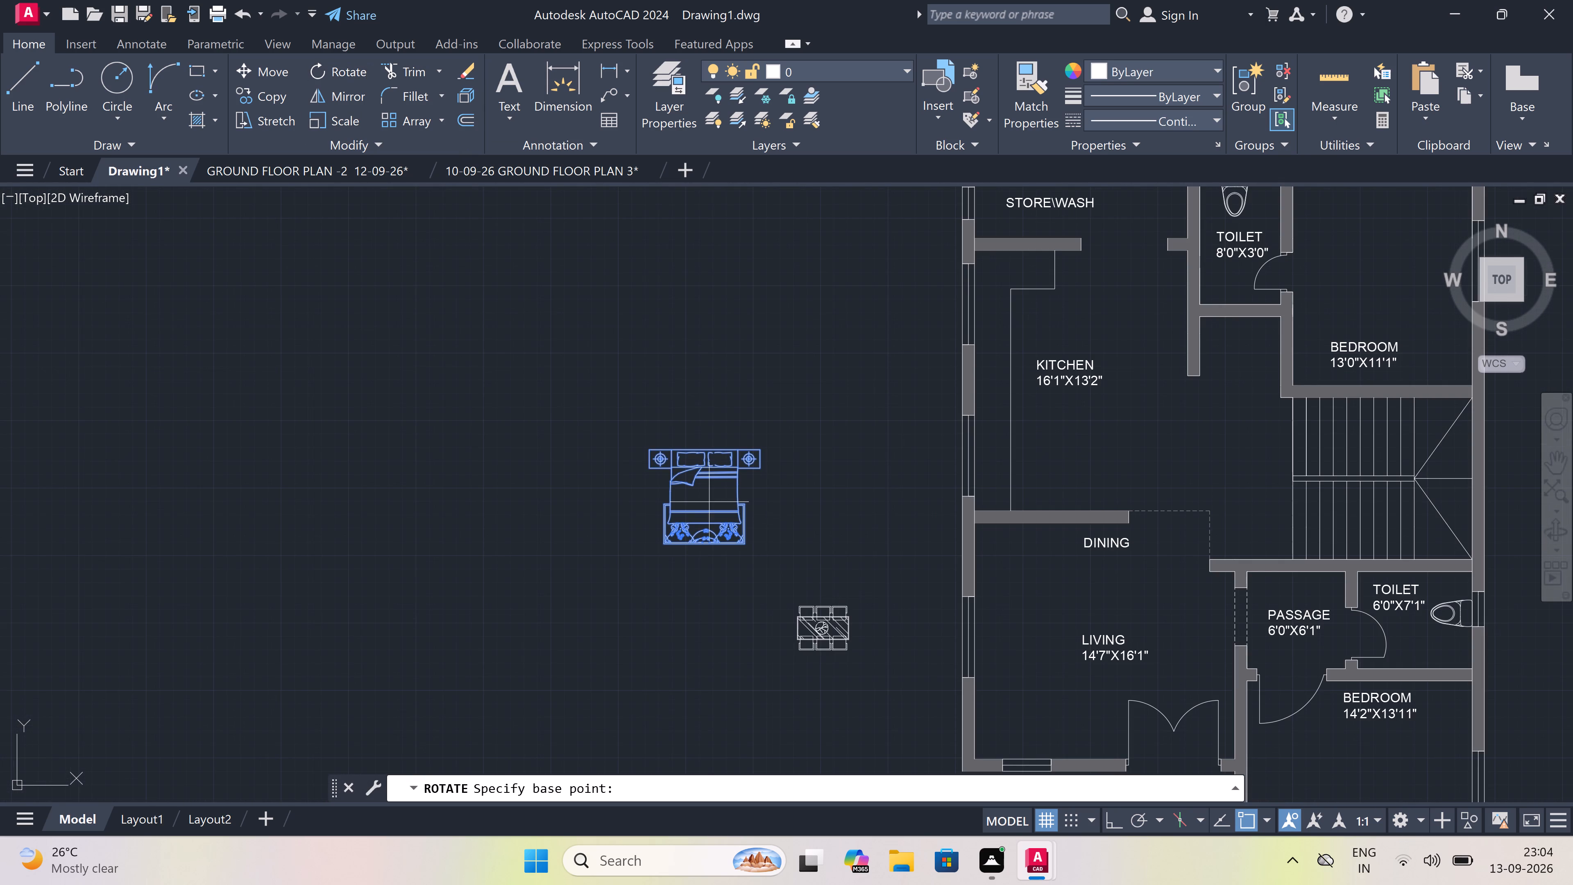
pyautogui.moveTo(703, 497); pyautogui.dragTo(699, 504)
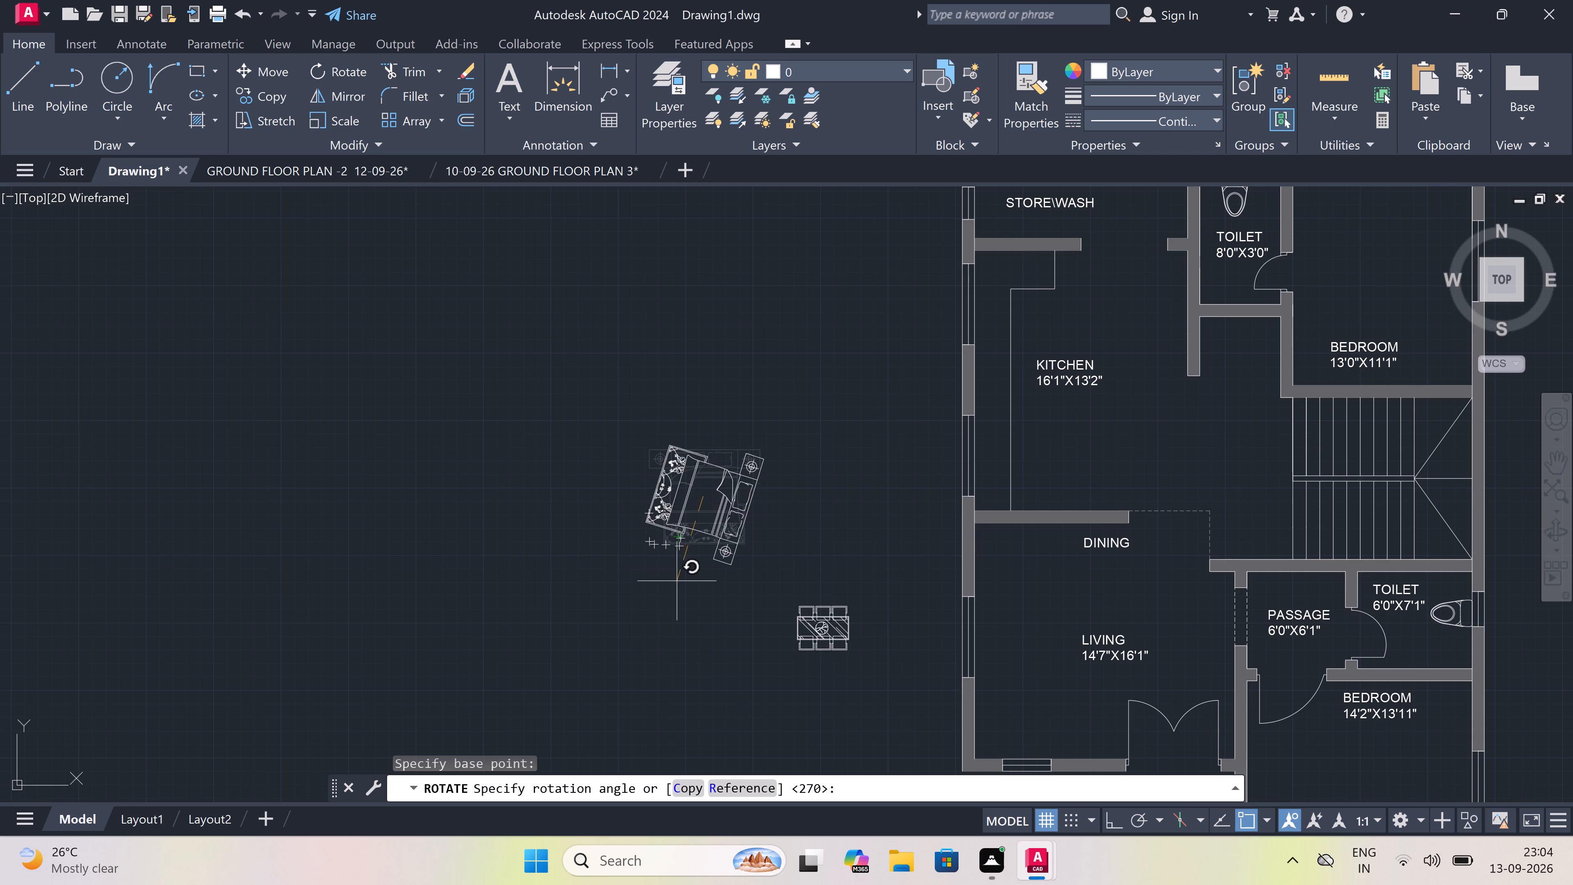
pyautogui.press('F8')
pyautogui.click(722, 586)
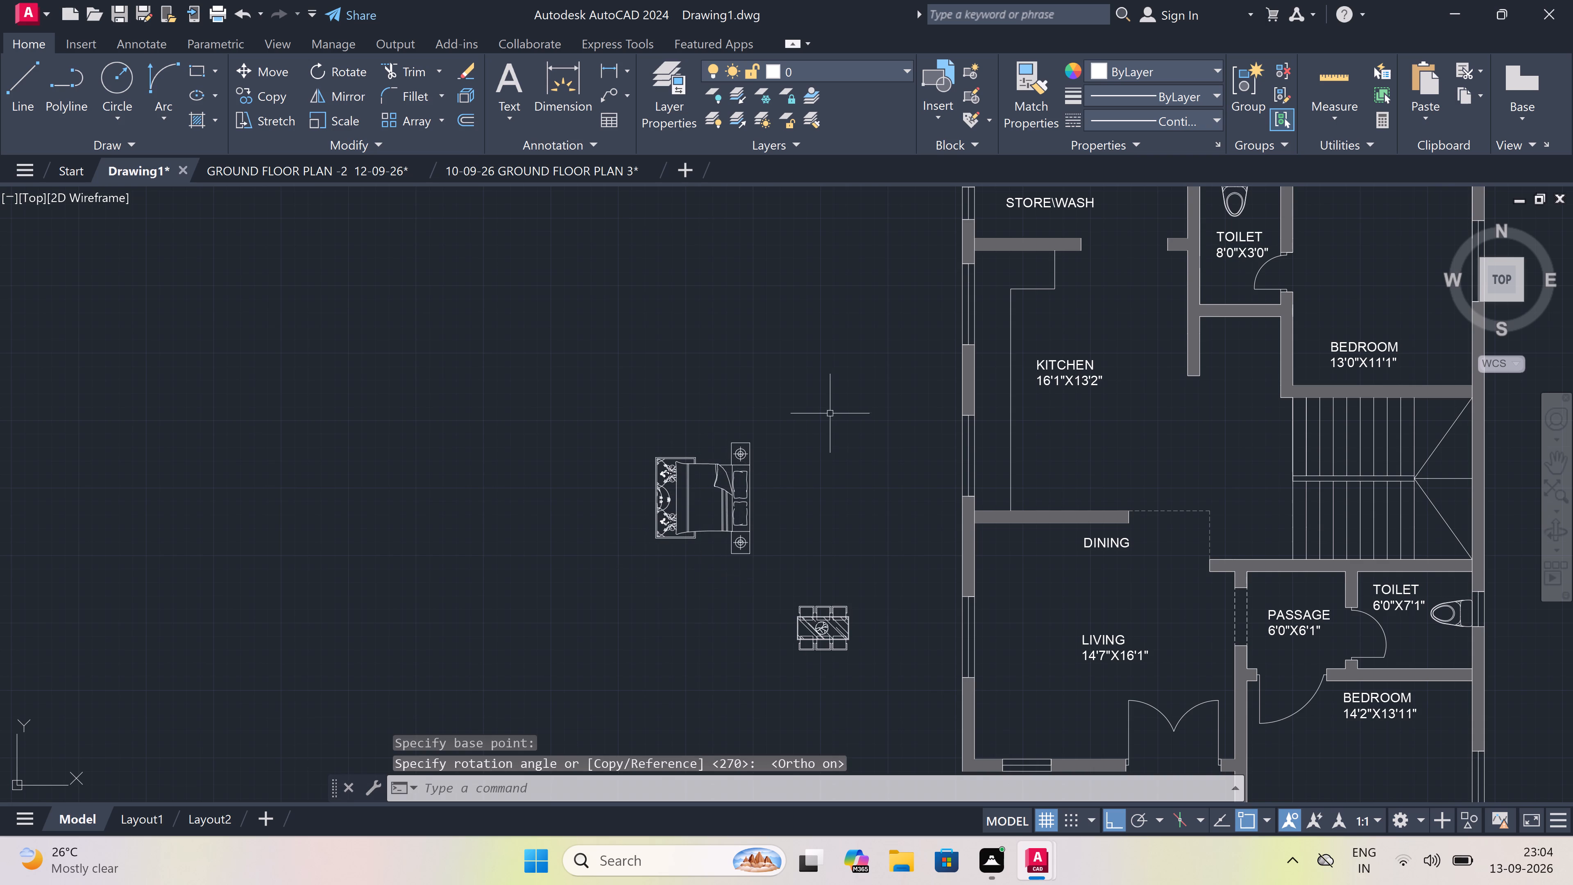
# Copy the rotated bed with its side tables into the 13'0"X11'1" bedroom, with its head at the east wall window.
pyautogui.moveTo(832, 409); pyautogui.dragTo(779, 458)
pyautogui.click(561, 579)
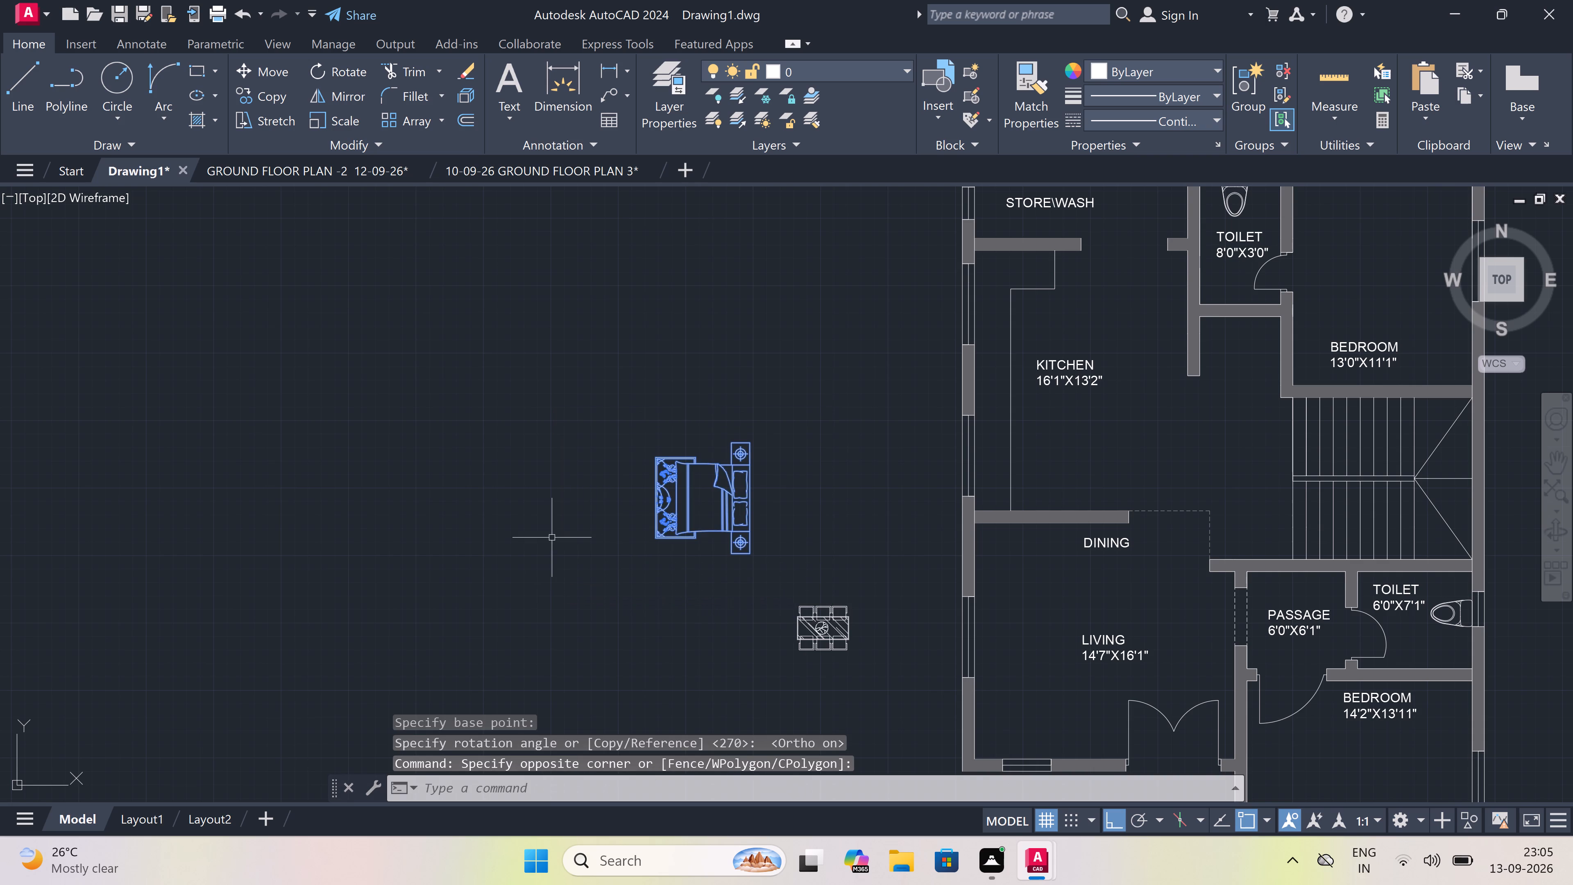
pyautogui.click(277, 99)
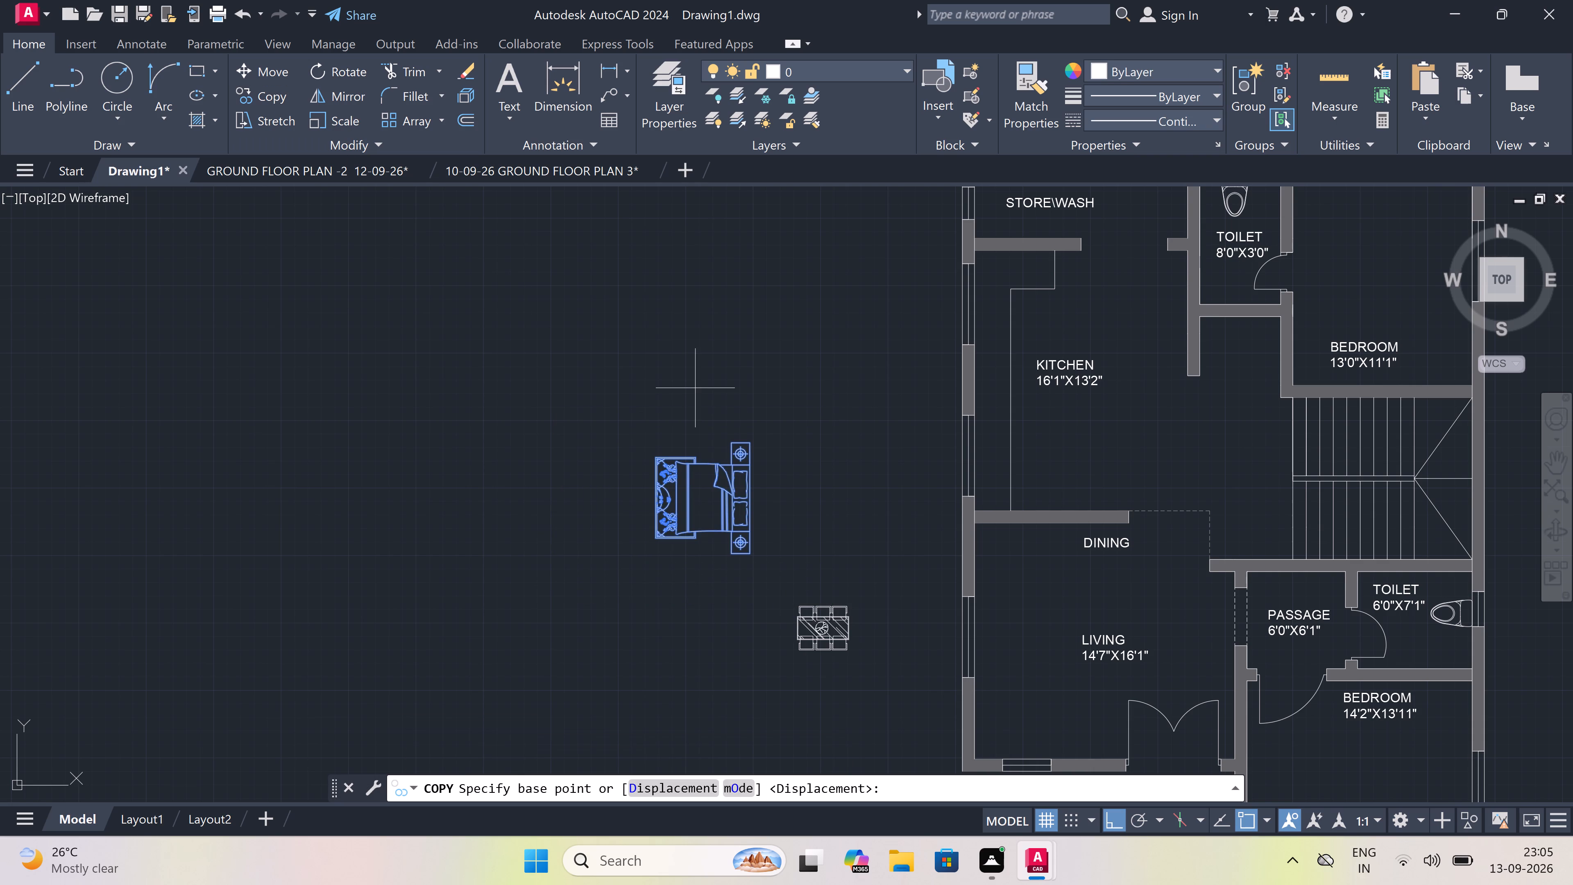
pyautogui.press('F8')
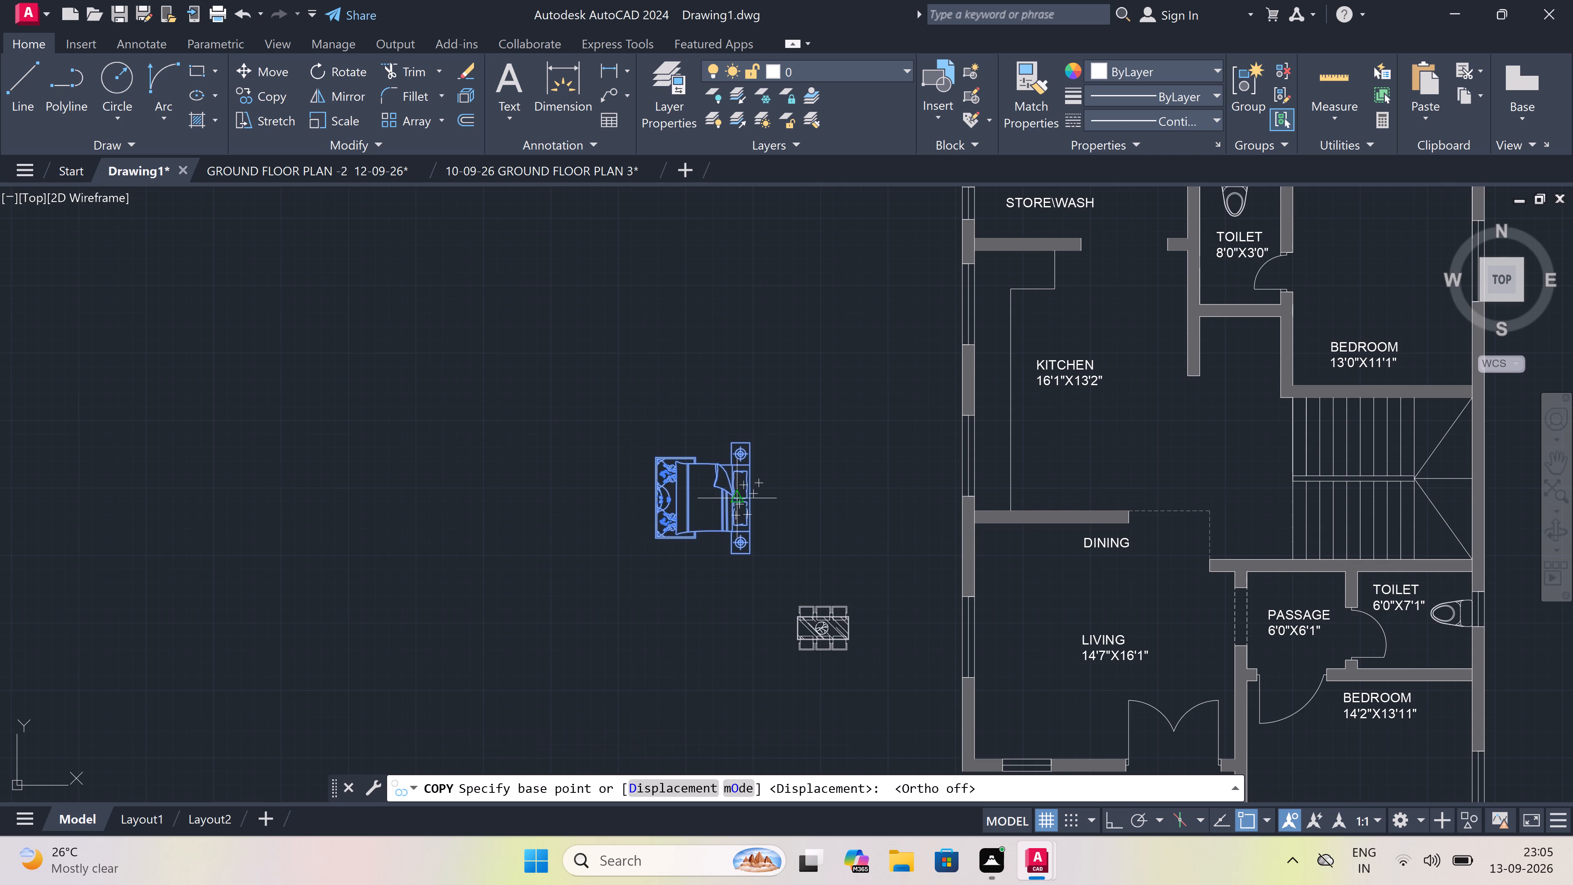
pyautogui.moveTo(739, 499); pyautogui.dragTo(802, 472)
pyautogui.scroll(-2, 962, 381)
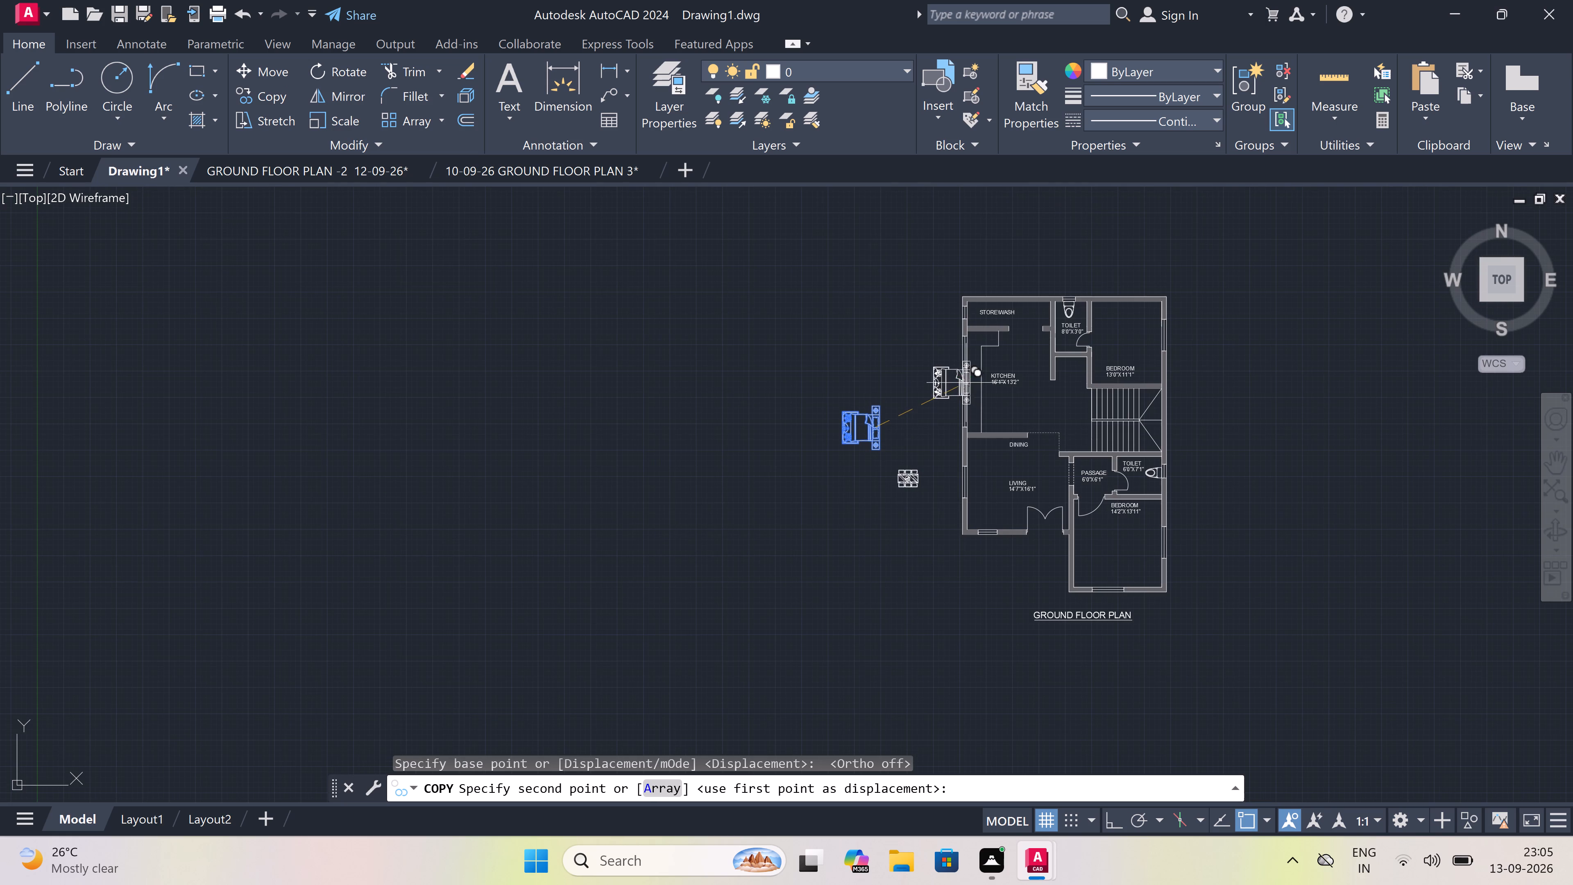
pyautogui.scroll(4, 1148, 337)
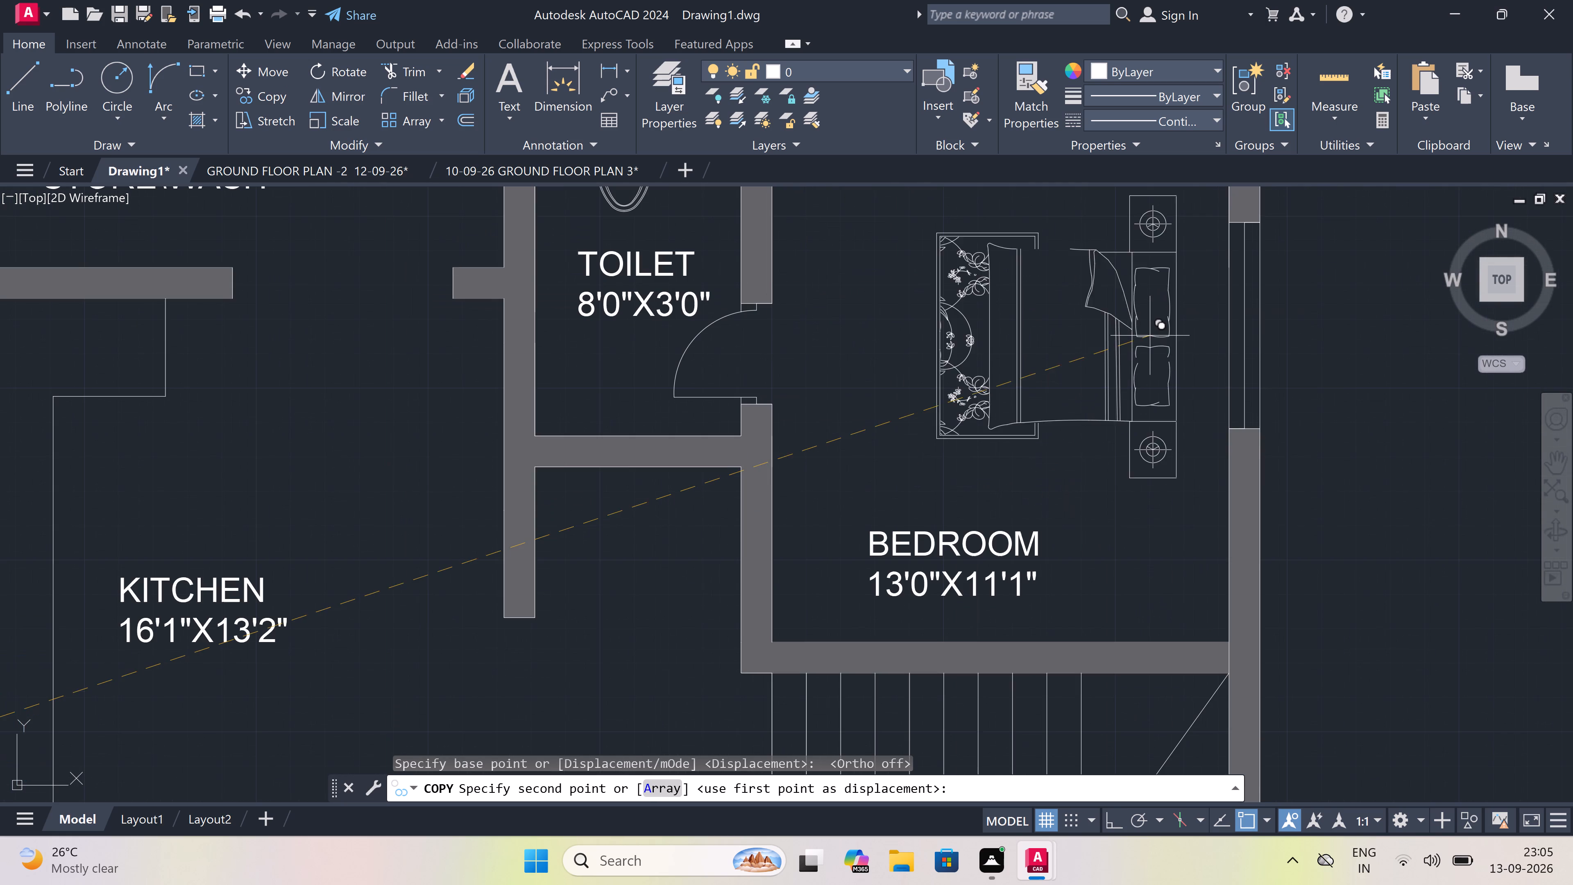
pyautogui.click(1197, 309)
# Place another copy of the bed in the 14'2"X13'11" bedroom, with its head at the east wall window.
pyautogui.scroll(-5, 1126, 340)
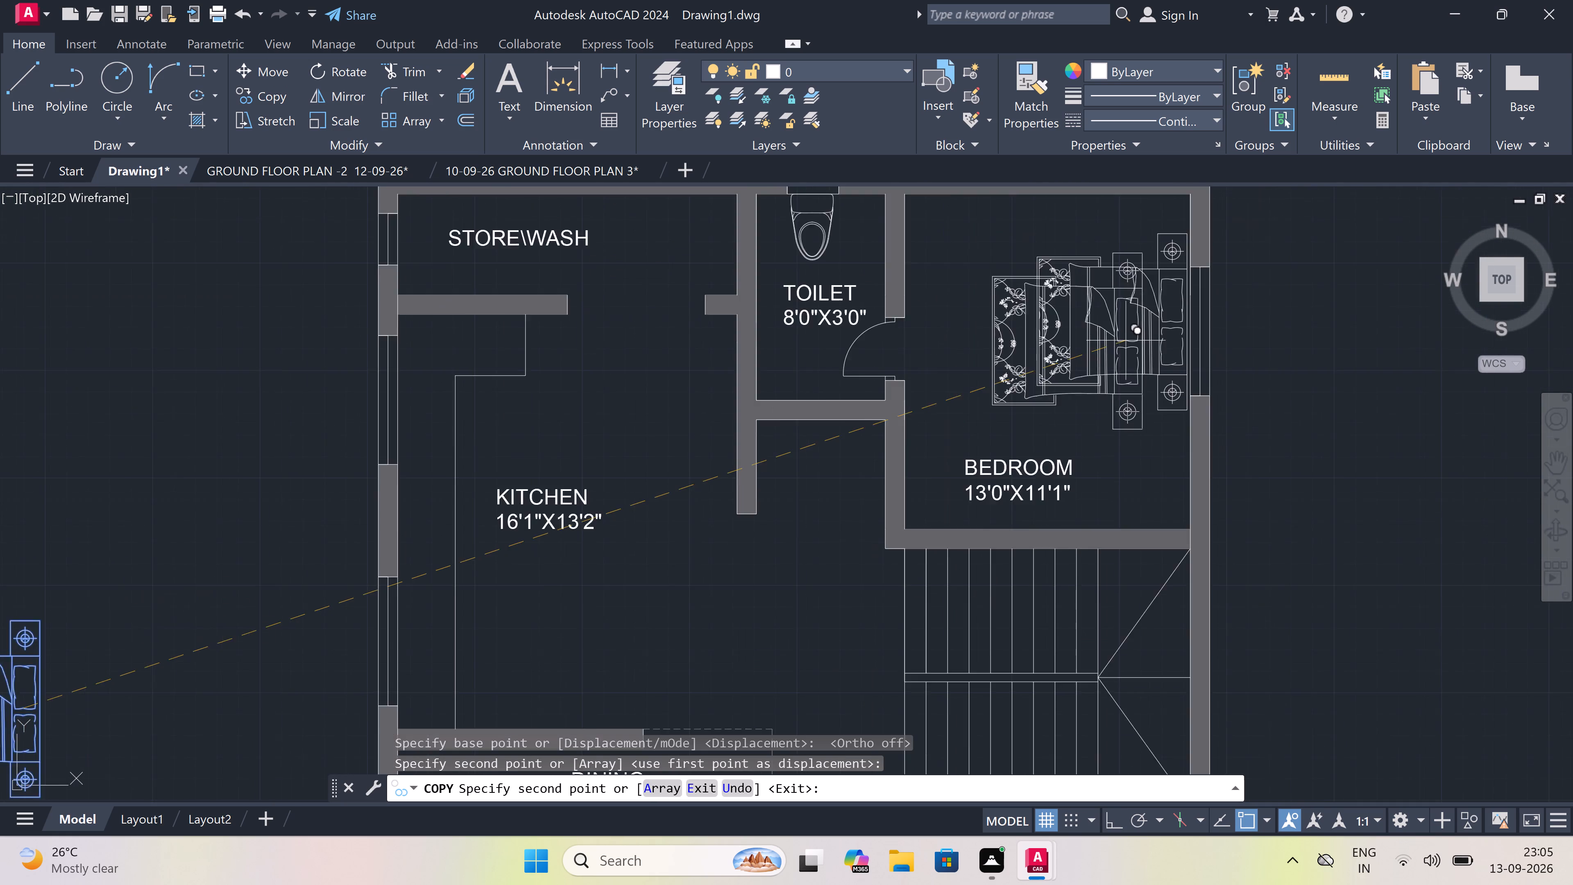
pyautogui.scroll(-3, 1126, 340)
pyautogui.scroll(4, 1124, 406)
pyautogui.scroll(2, 1143, 457)
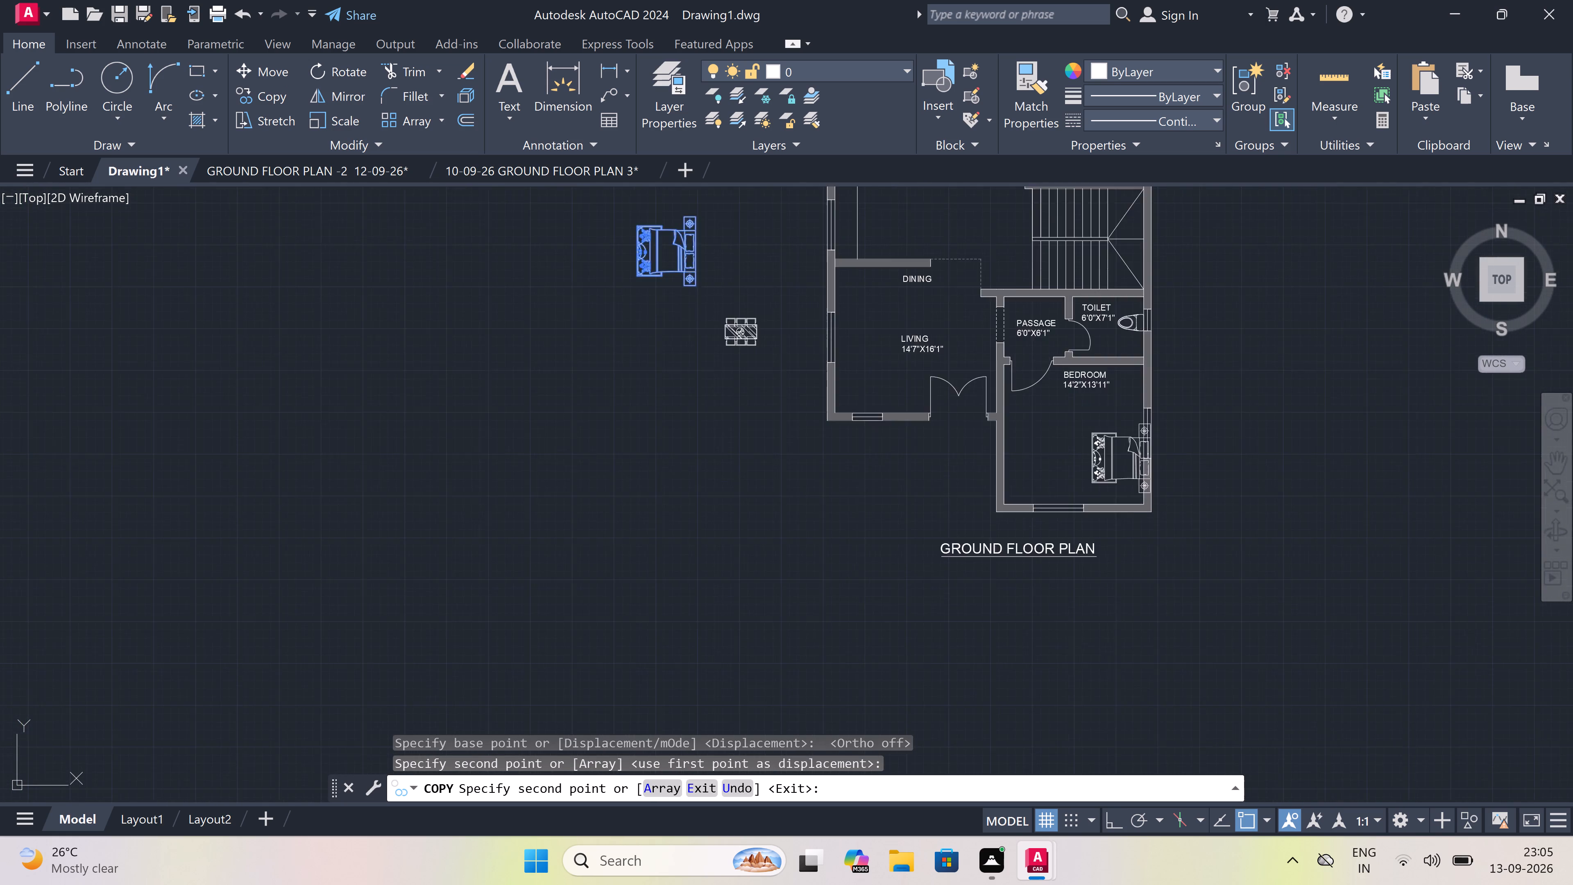
pyautogui.scroll(3, 1143, 457)
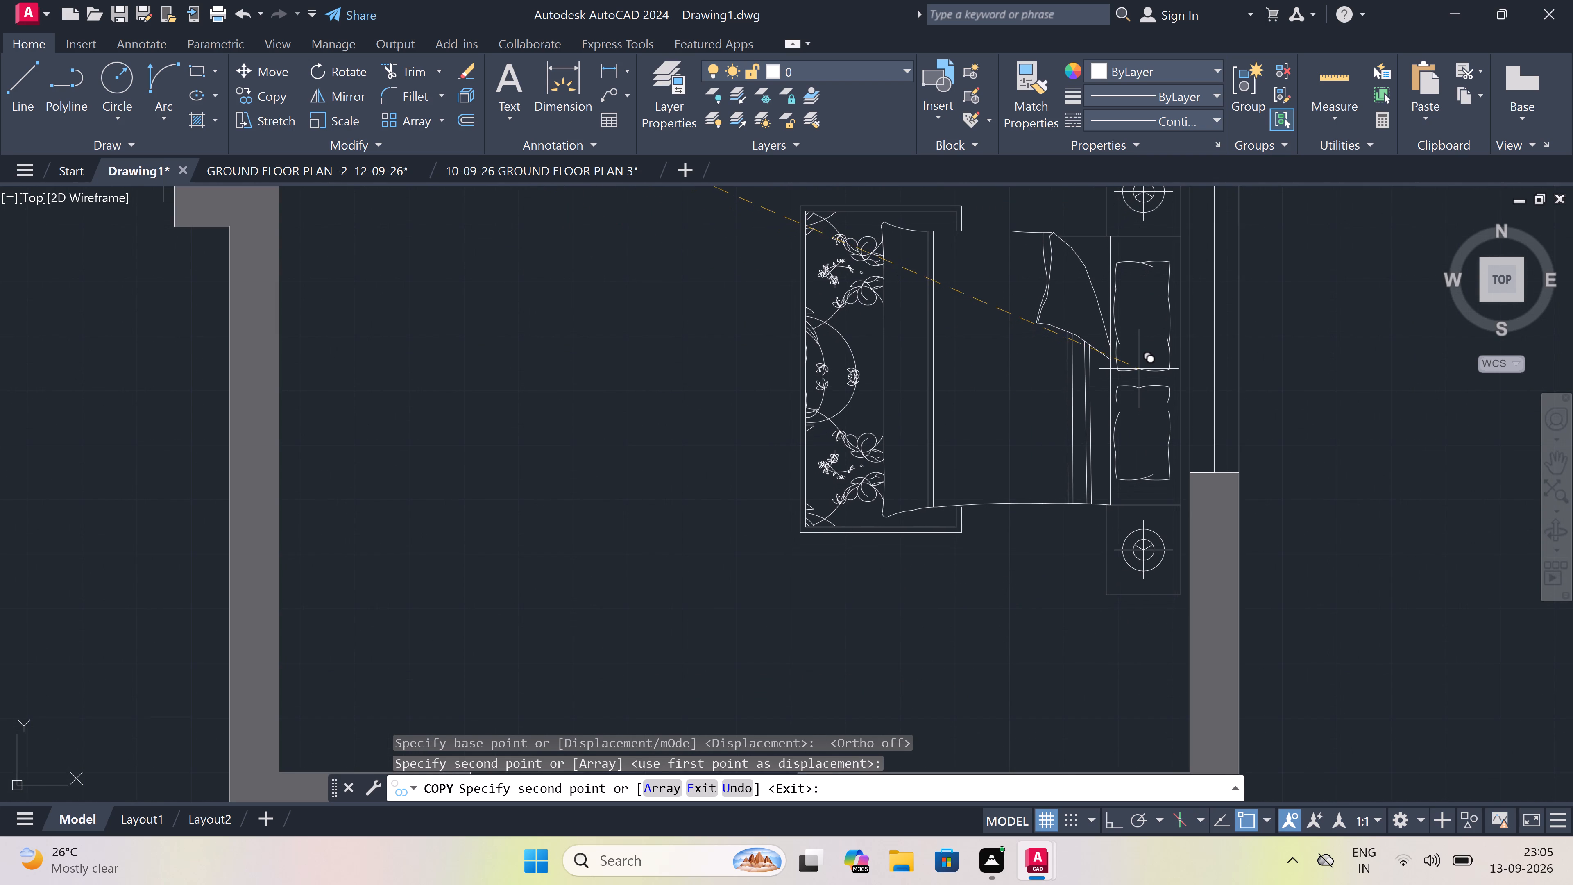
pyautogui.click(1139, 369)
pyautogui.press('Escape')
# Erase the original bed with its side tables left outside the plan, west of the kitchen.
pyautogui.scroll(-6, 1018, 468)
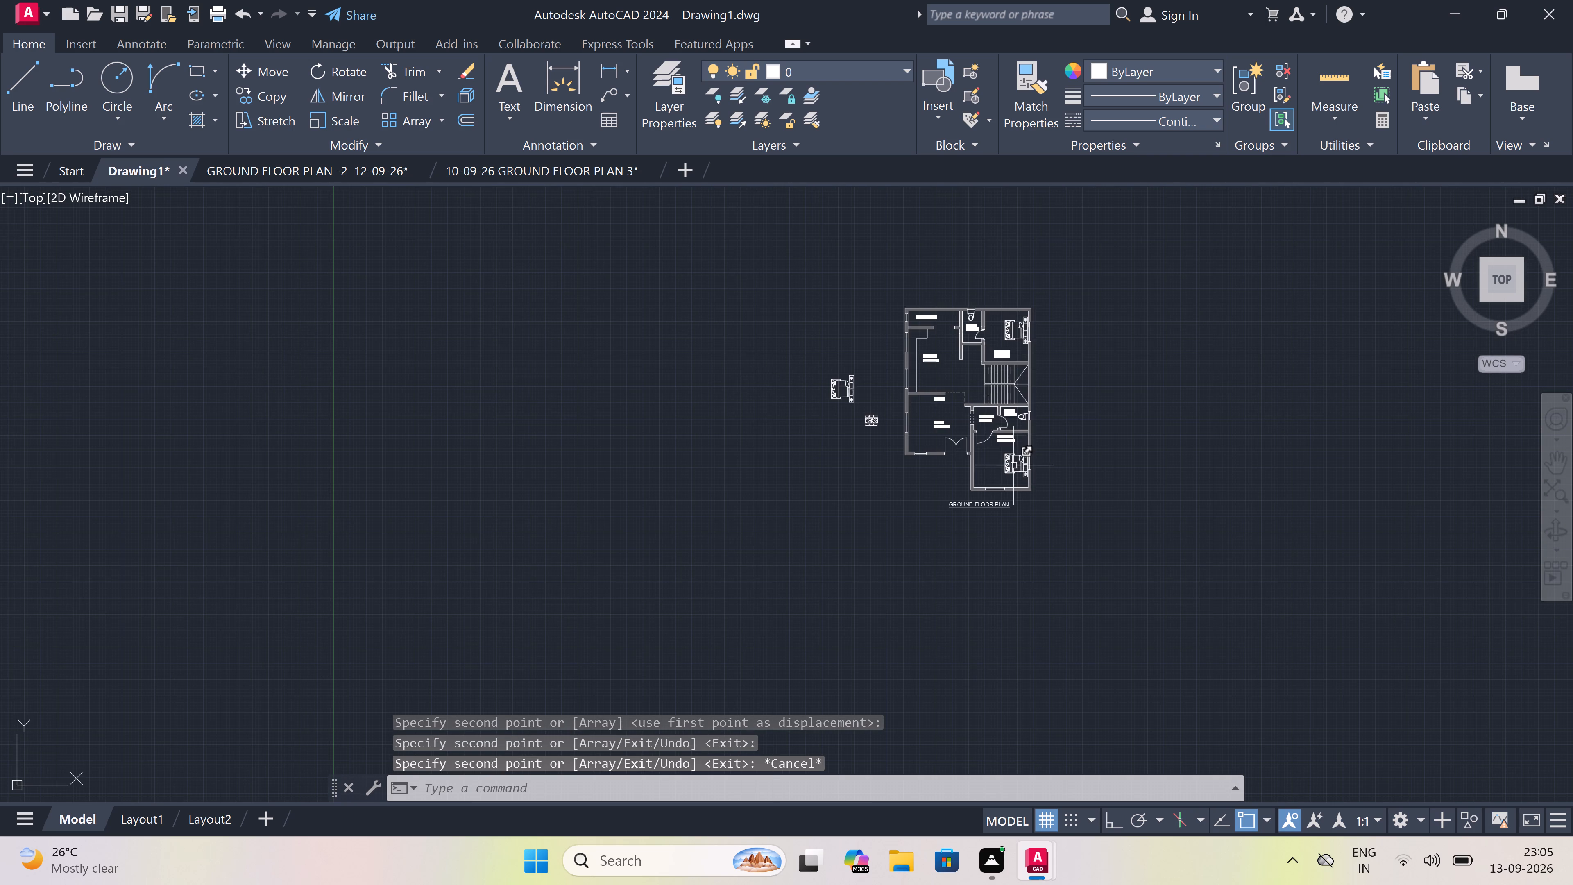
pyautogui.scroll(3, 859, 385)
pyautogui.moveTo(860, 320); pyautogui.dragTo(672, 509)
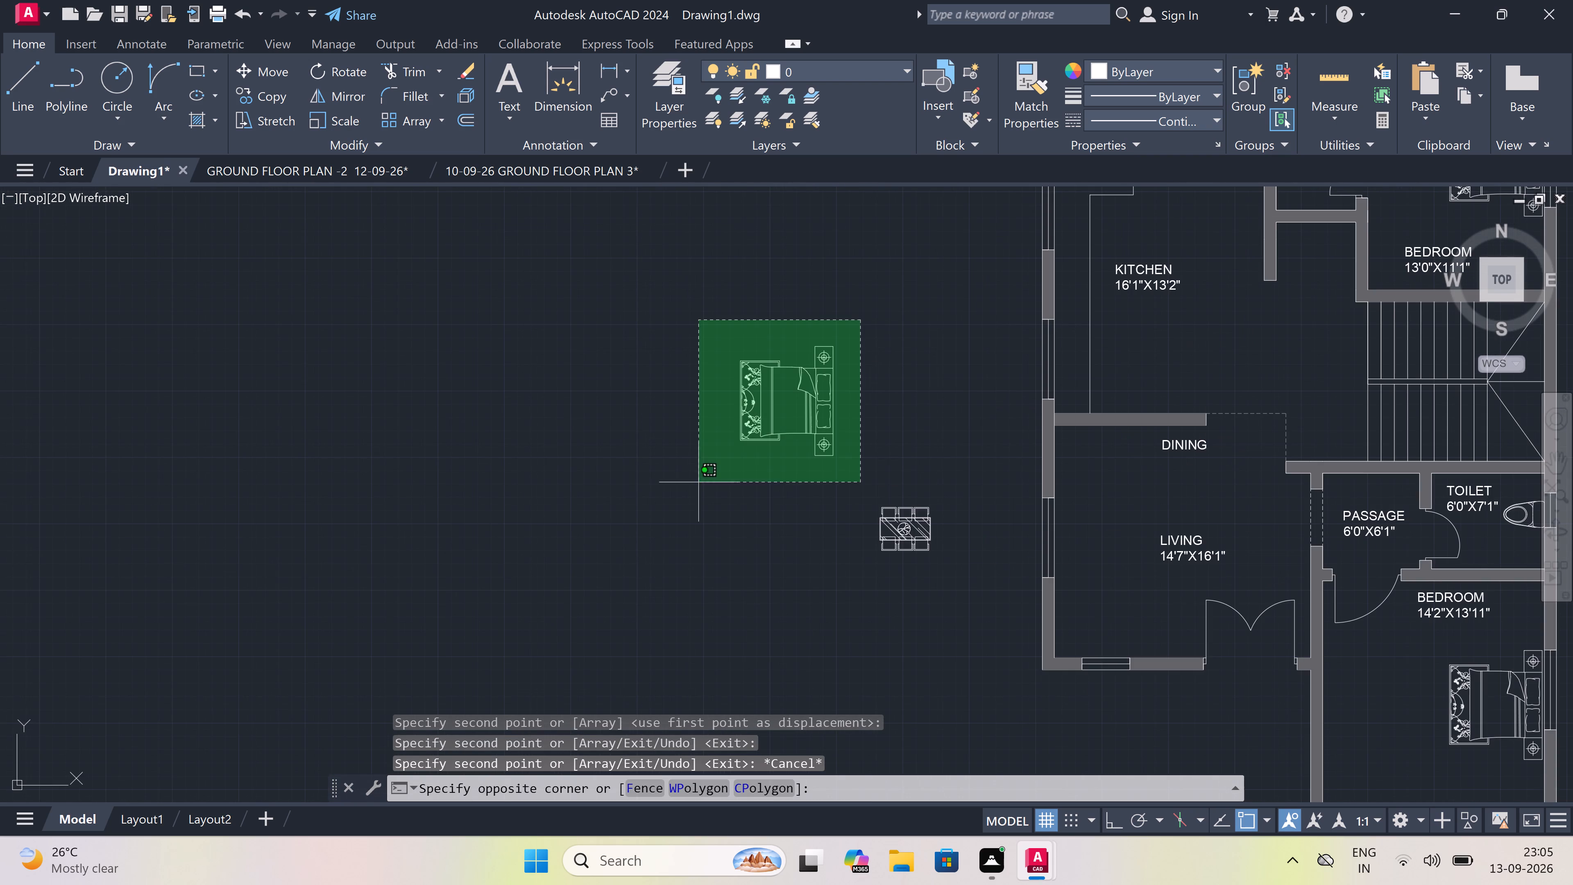
pyautogui.click(532, 637)
pyautogui.press('Delete')
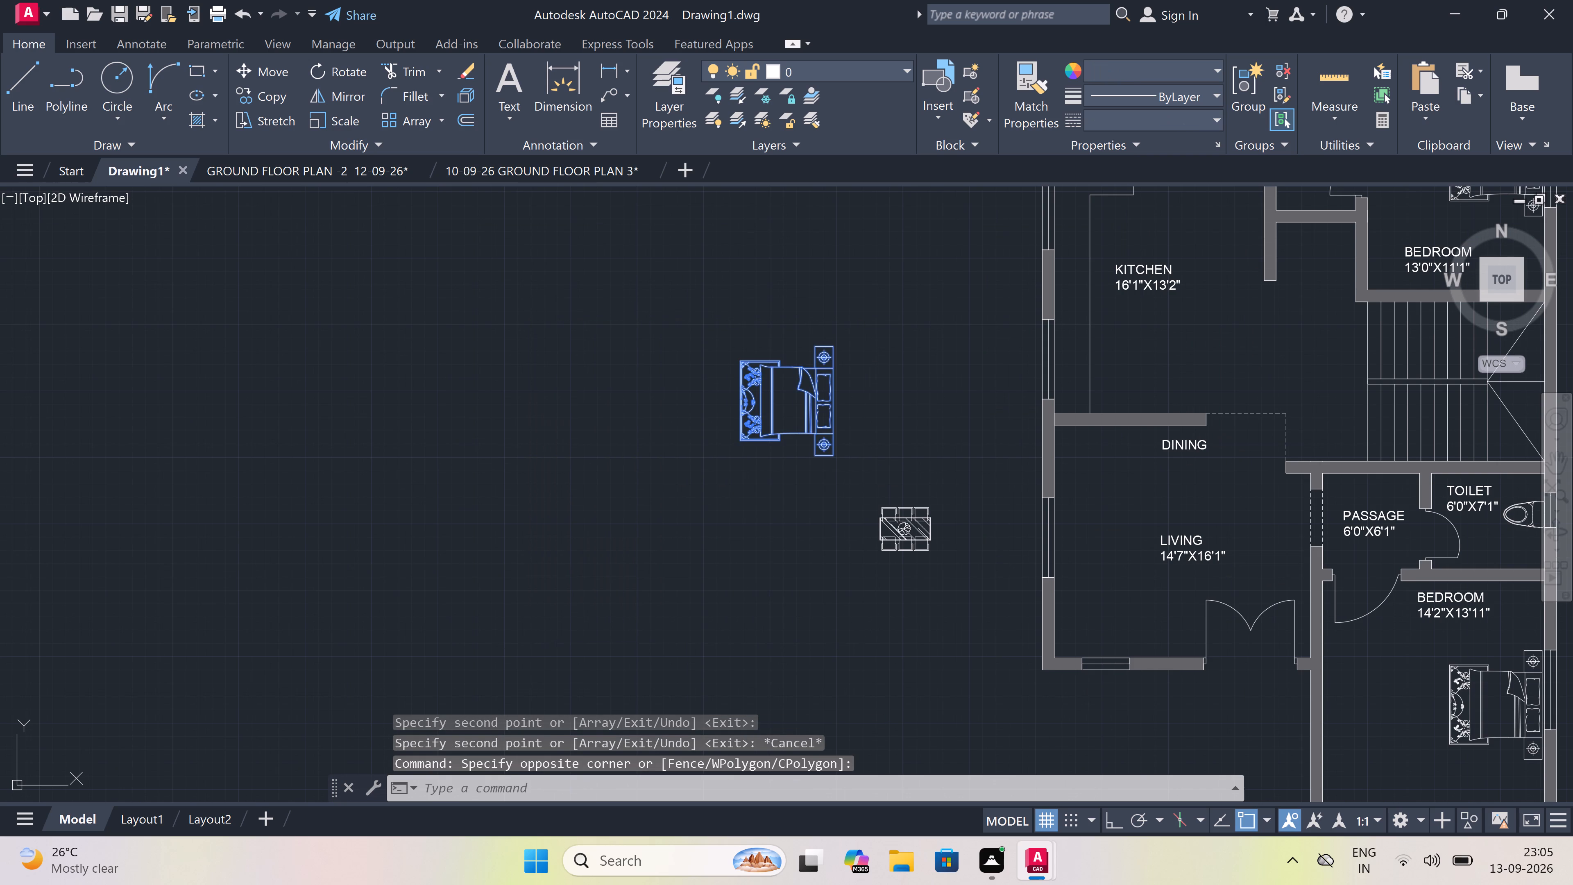
# Move the six-chair dining table from outside the plan into the dining area, just west of the DINING label.
pyautogui.scroll(-2, 976, 593)
pyautogui.scroll(3, 970, 586)
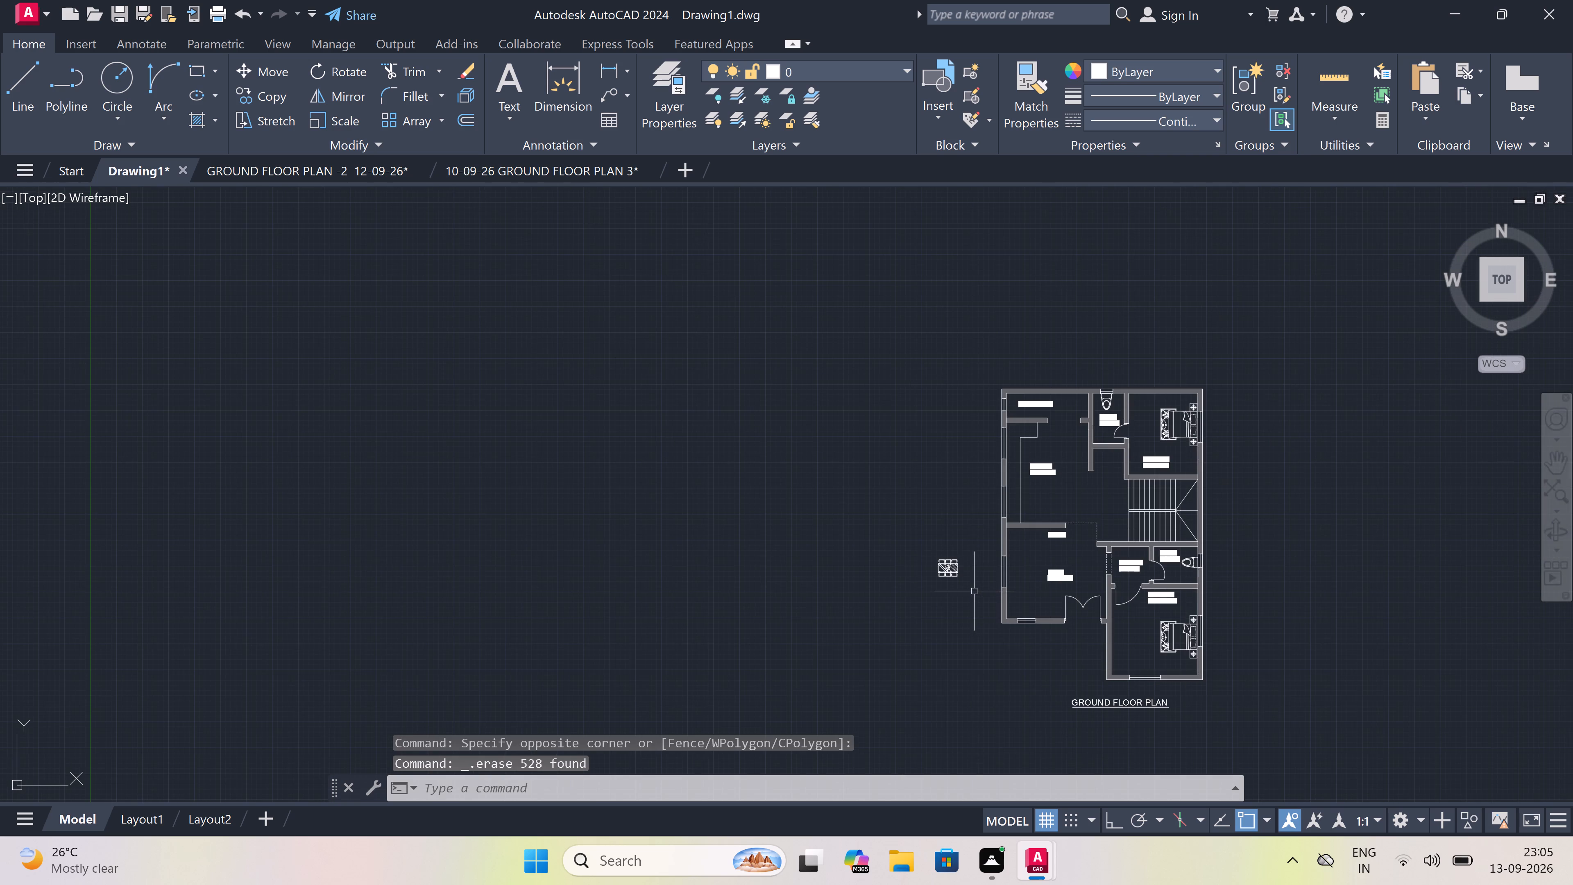
pyautogui.moveTo(965, 445); pyautogui.dragTo(959, 458)
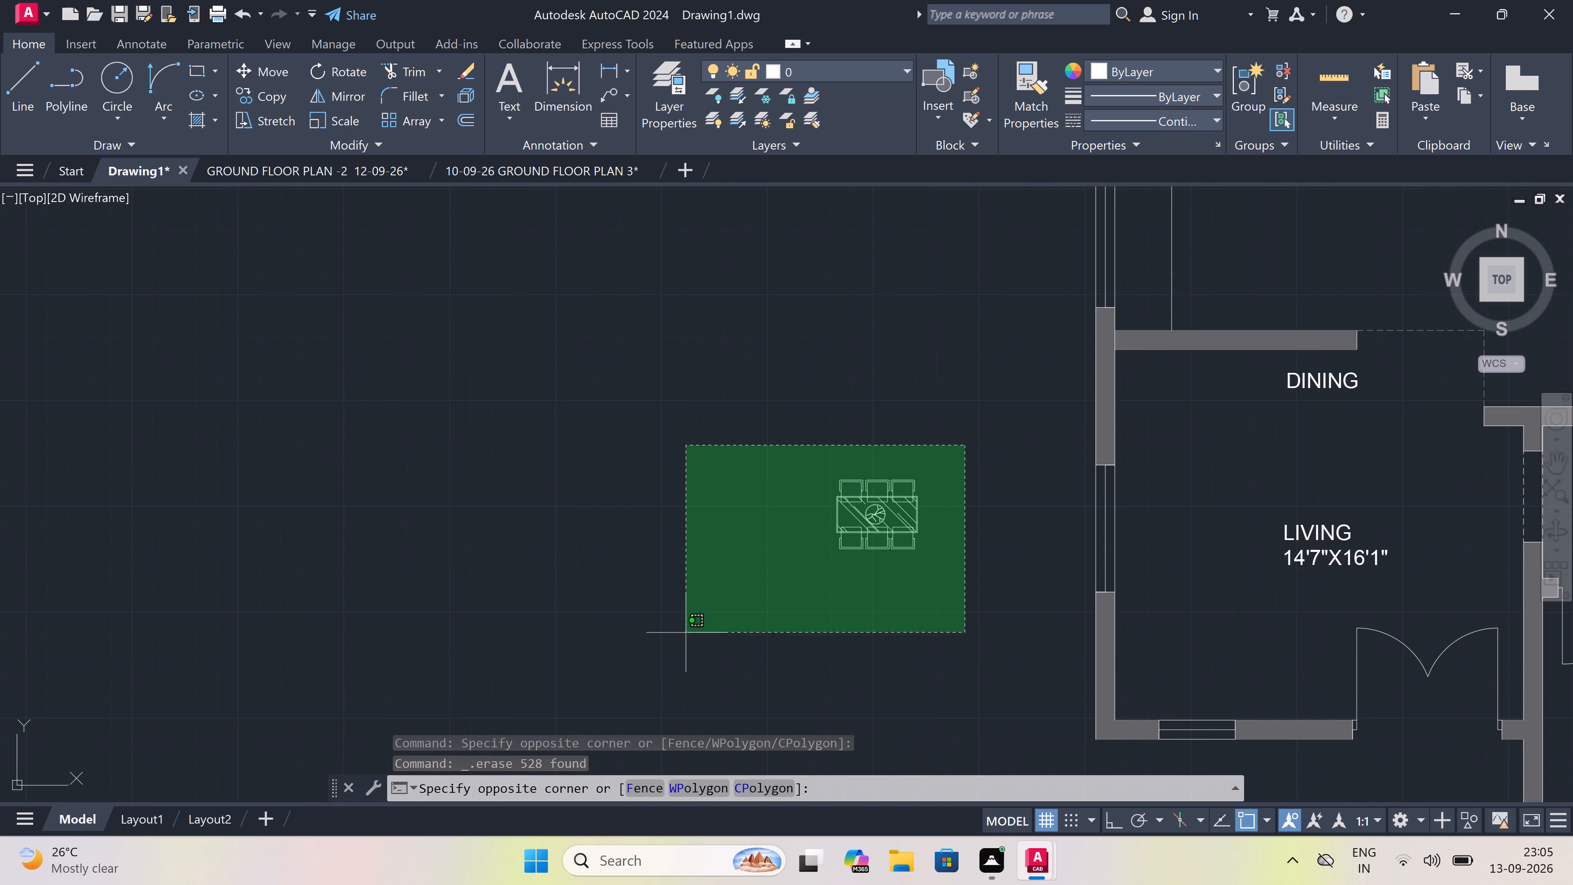
pyautogui.click(656, 644)
pyautogui.click(272, 64)
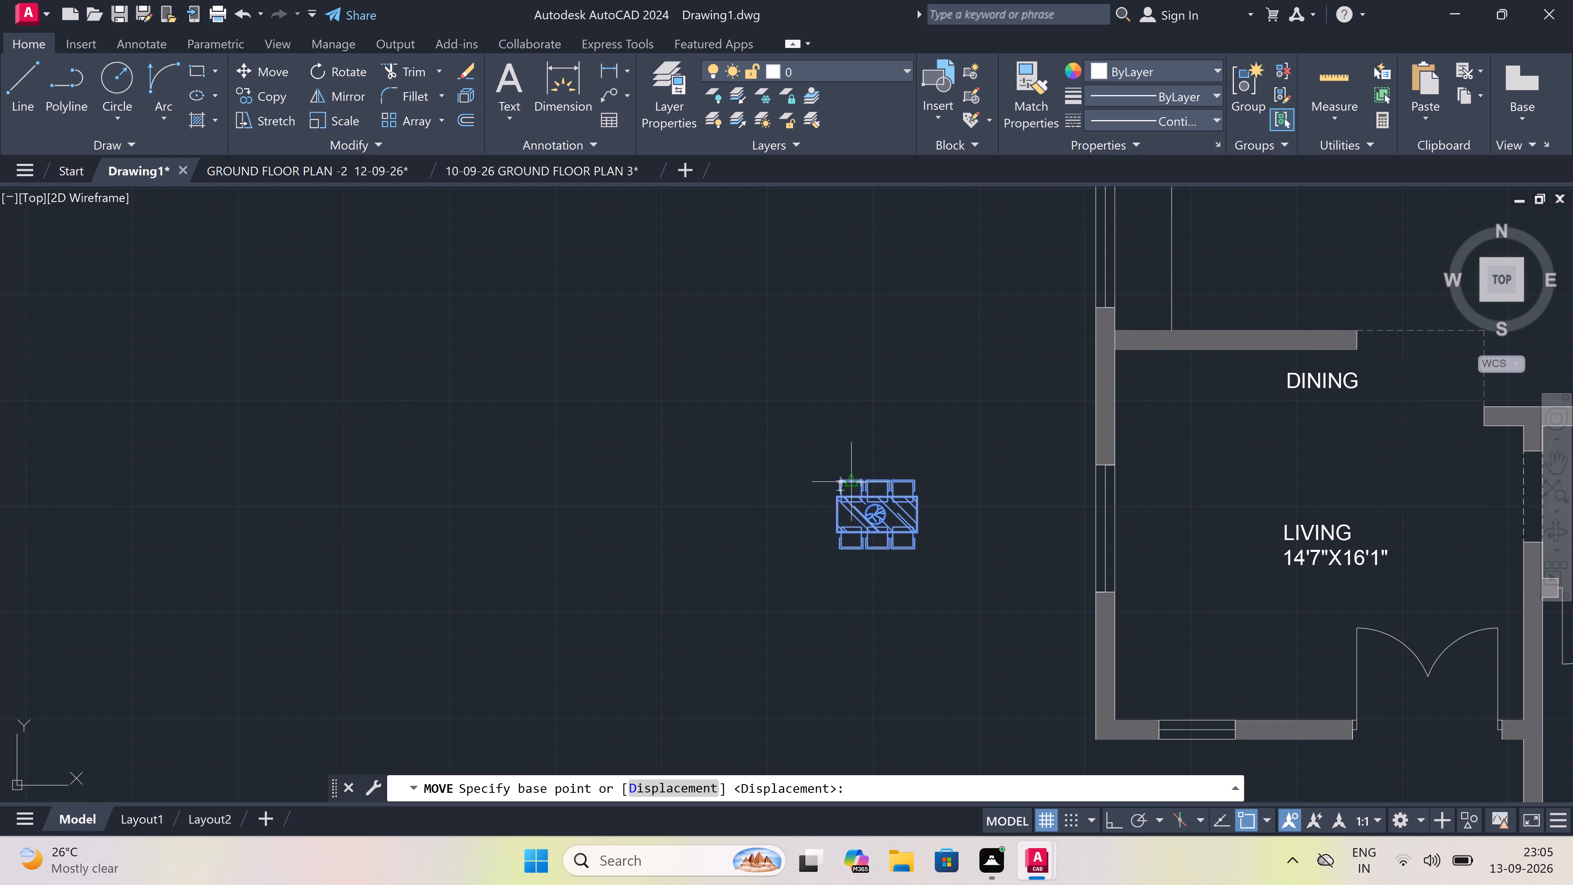
pyautogui.moveTo(868, 502); pyautogui.dragTo(875, 495)
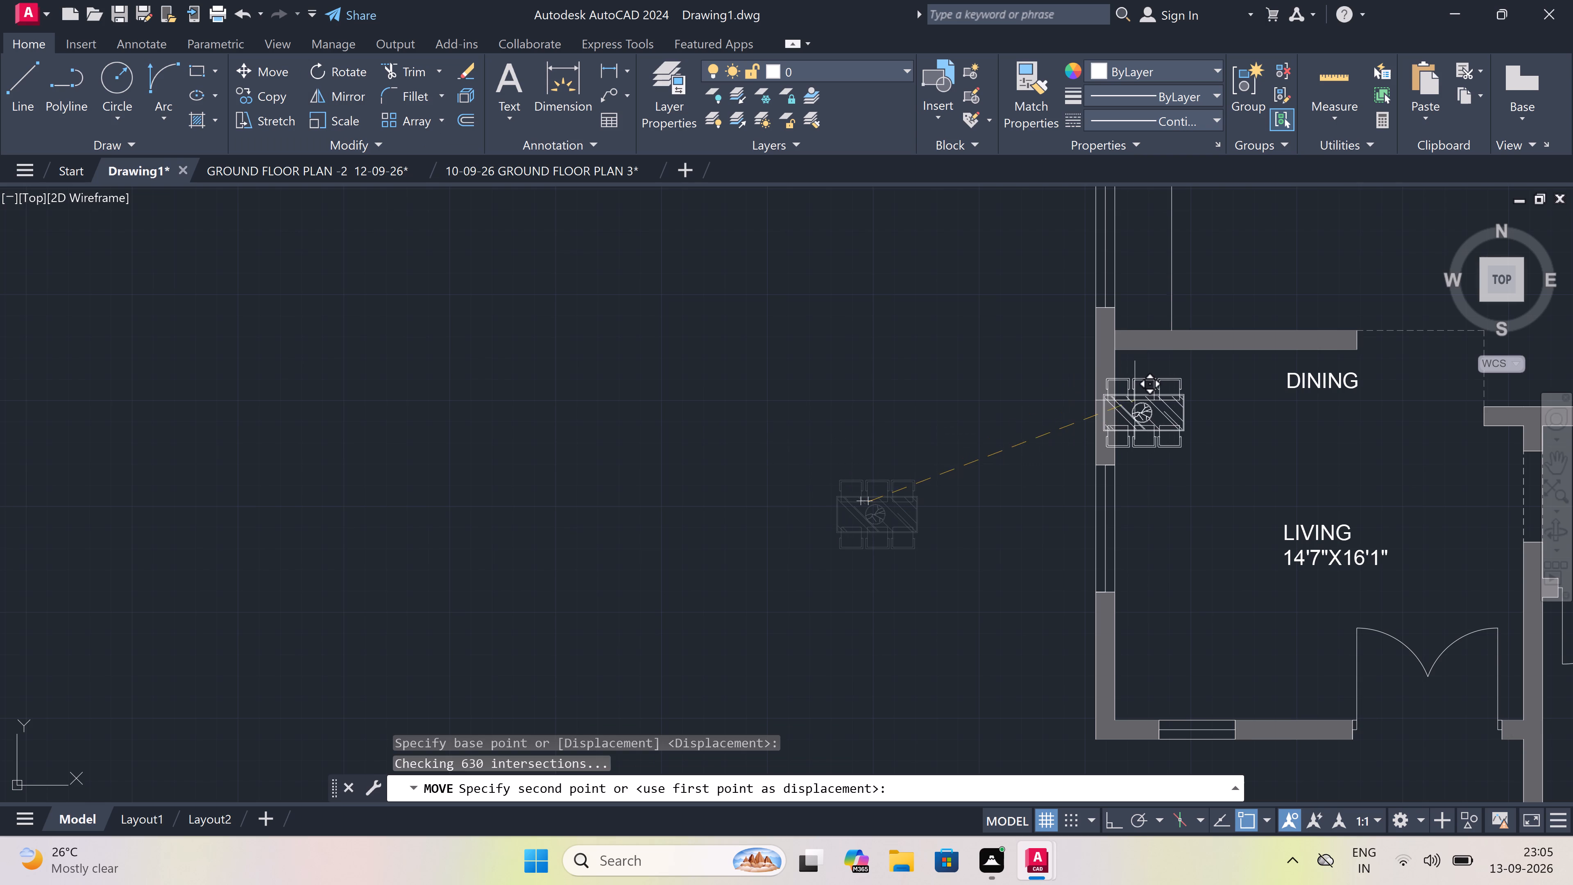
pyautogui.click(1197, 399)
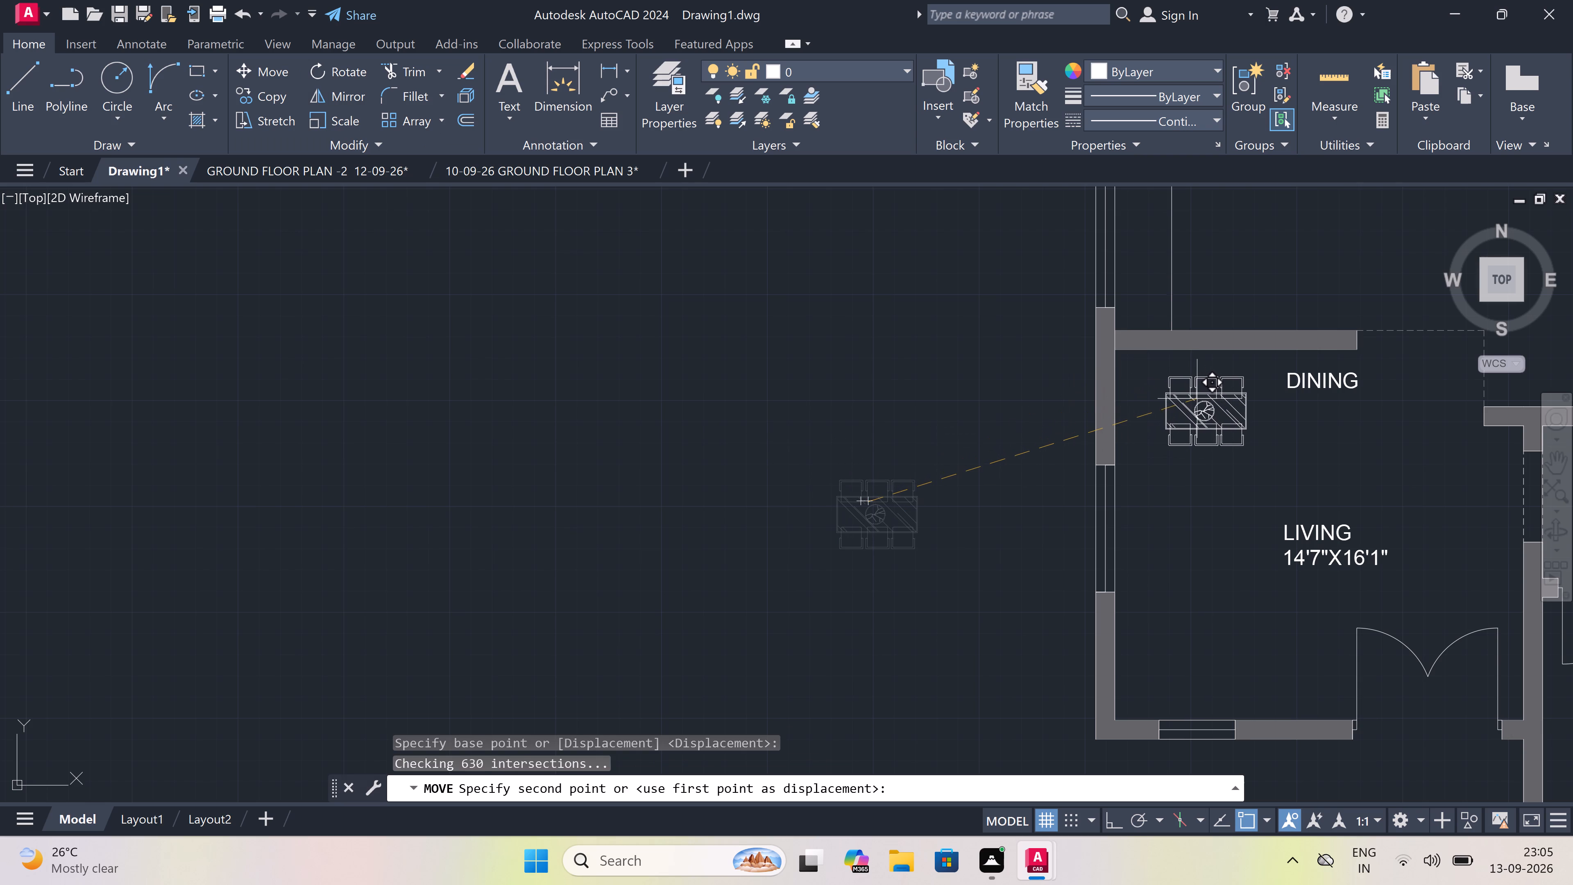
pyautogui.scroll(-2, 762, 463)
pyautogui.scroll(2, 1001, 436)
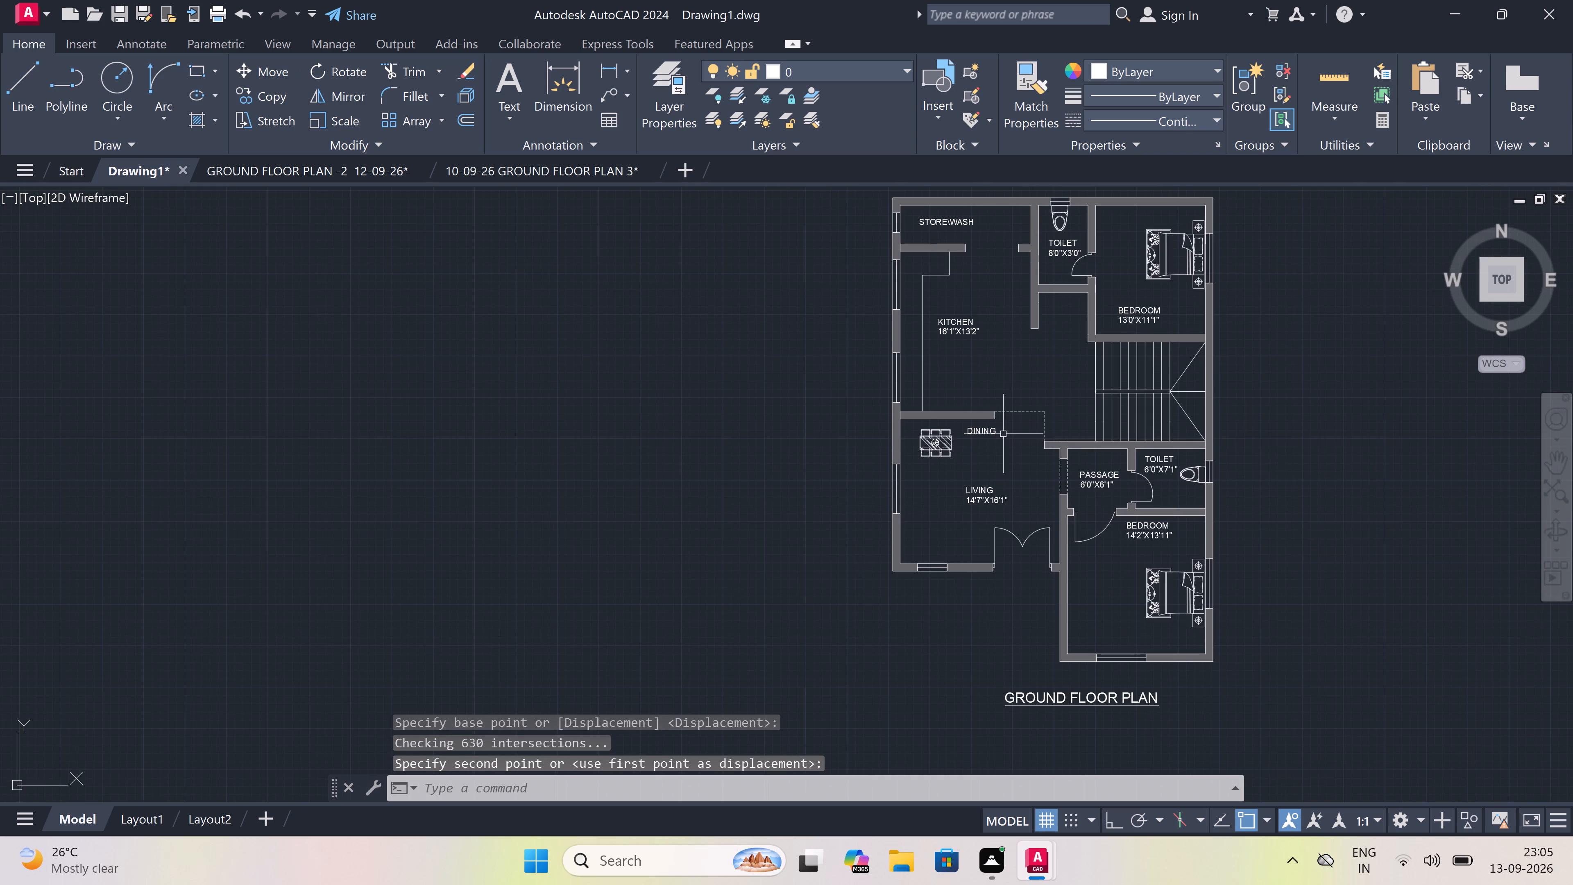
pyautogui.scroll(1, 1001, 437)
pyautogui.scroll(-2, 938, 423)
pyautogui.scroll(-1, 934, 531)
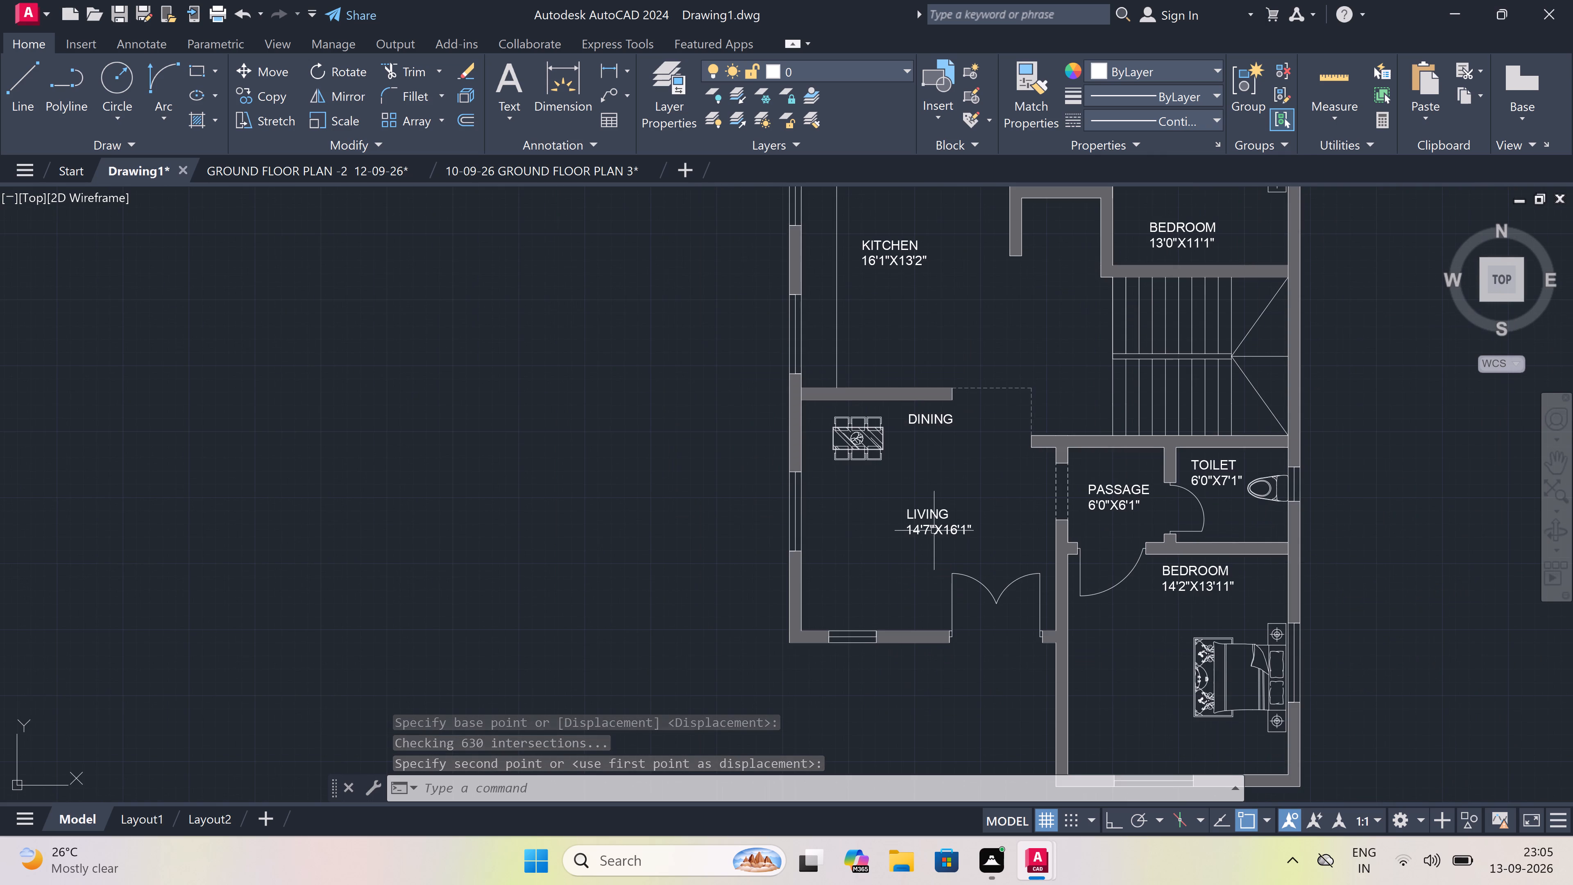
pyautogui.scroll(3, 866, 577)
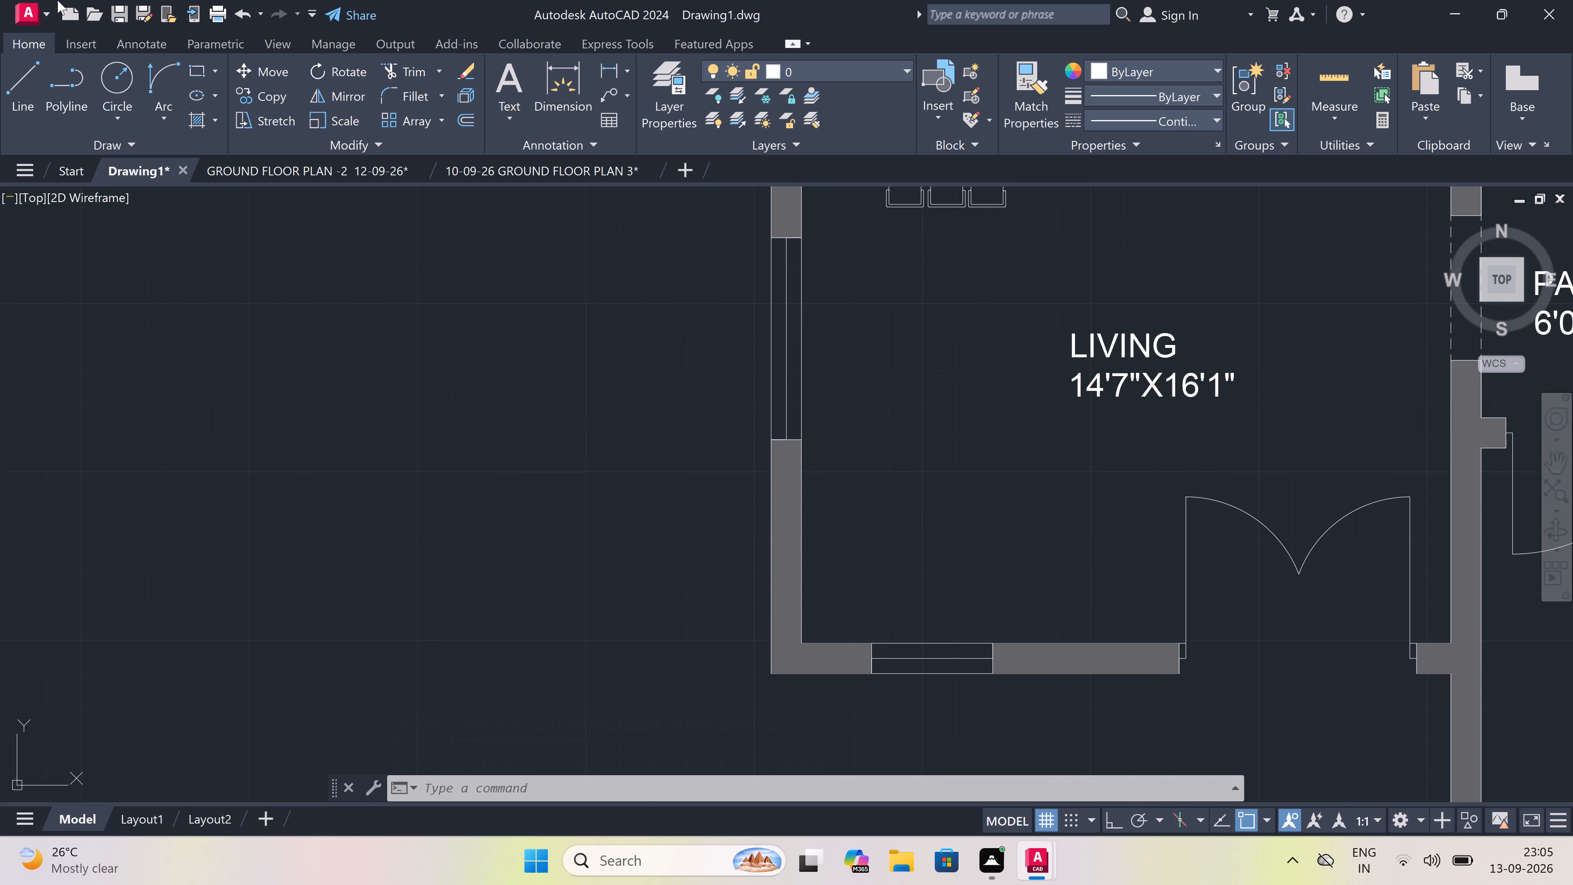
# Find living_room_furniture.dwg among the recent drawings and open it.
pyautogui.click(21, 9)
pyautogui.scroll(-3, 240, 238)
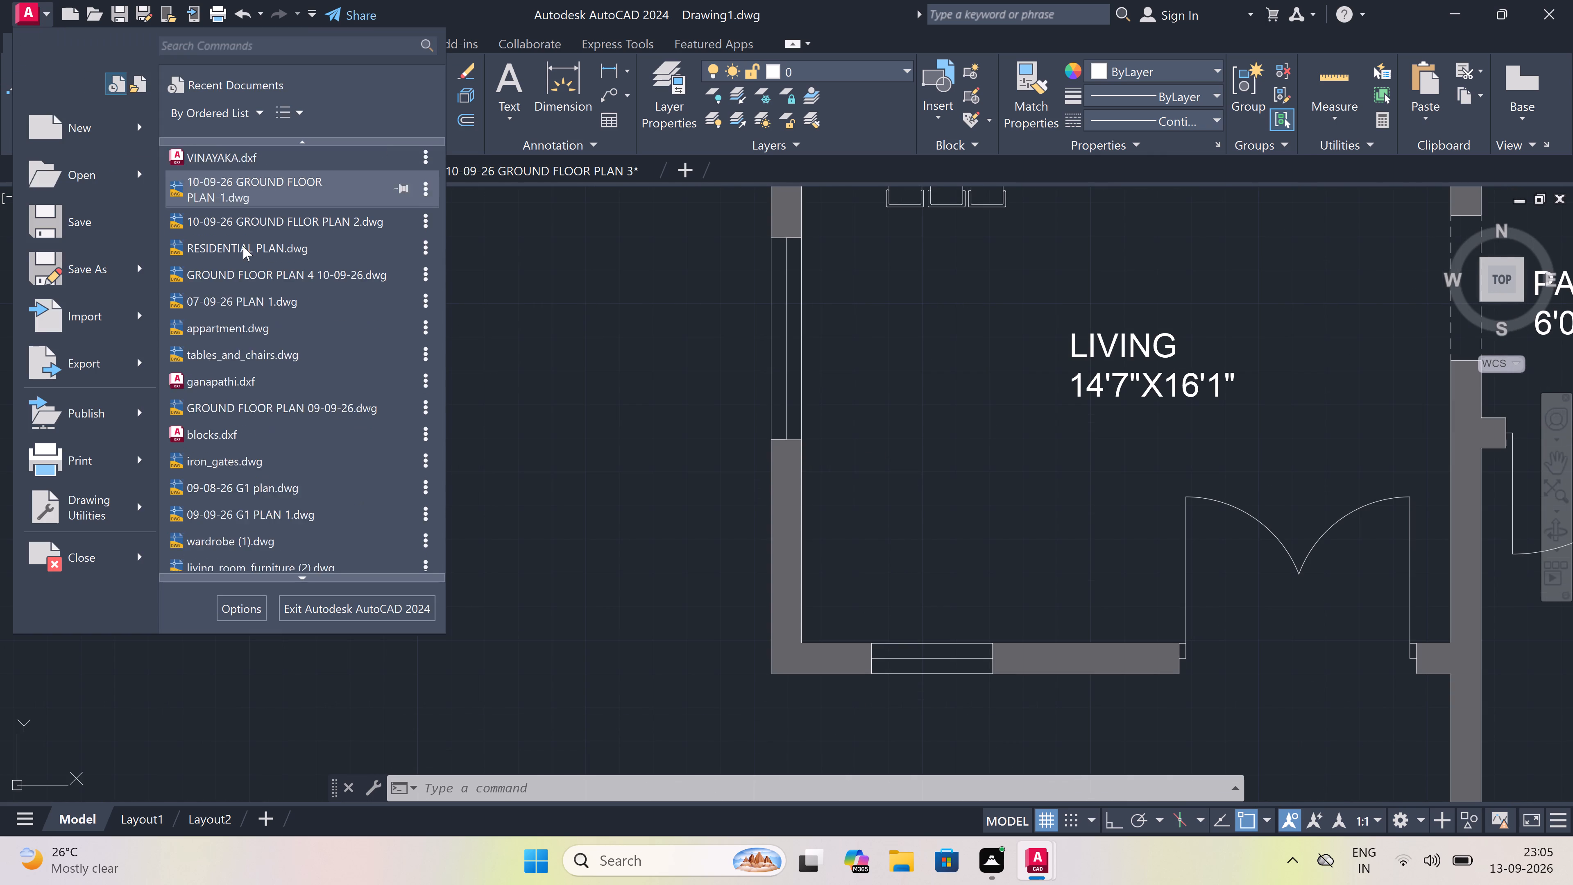
pyautogui.scroll(-9, 243, 246)
pyautogui.scroll(-4, 238, 297)
pyautogui.scroll(-1, 229, 393)
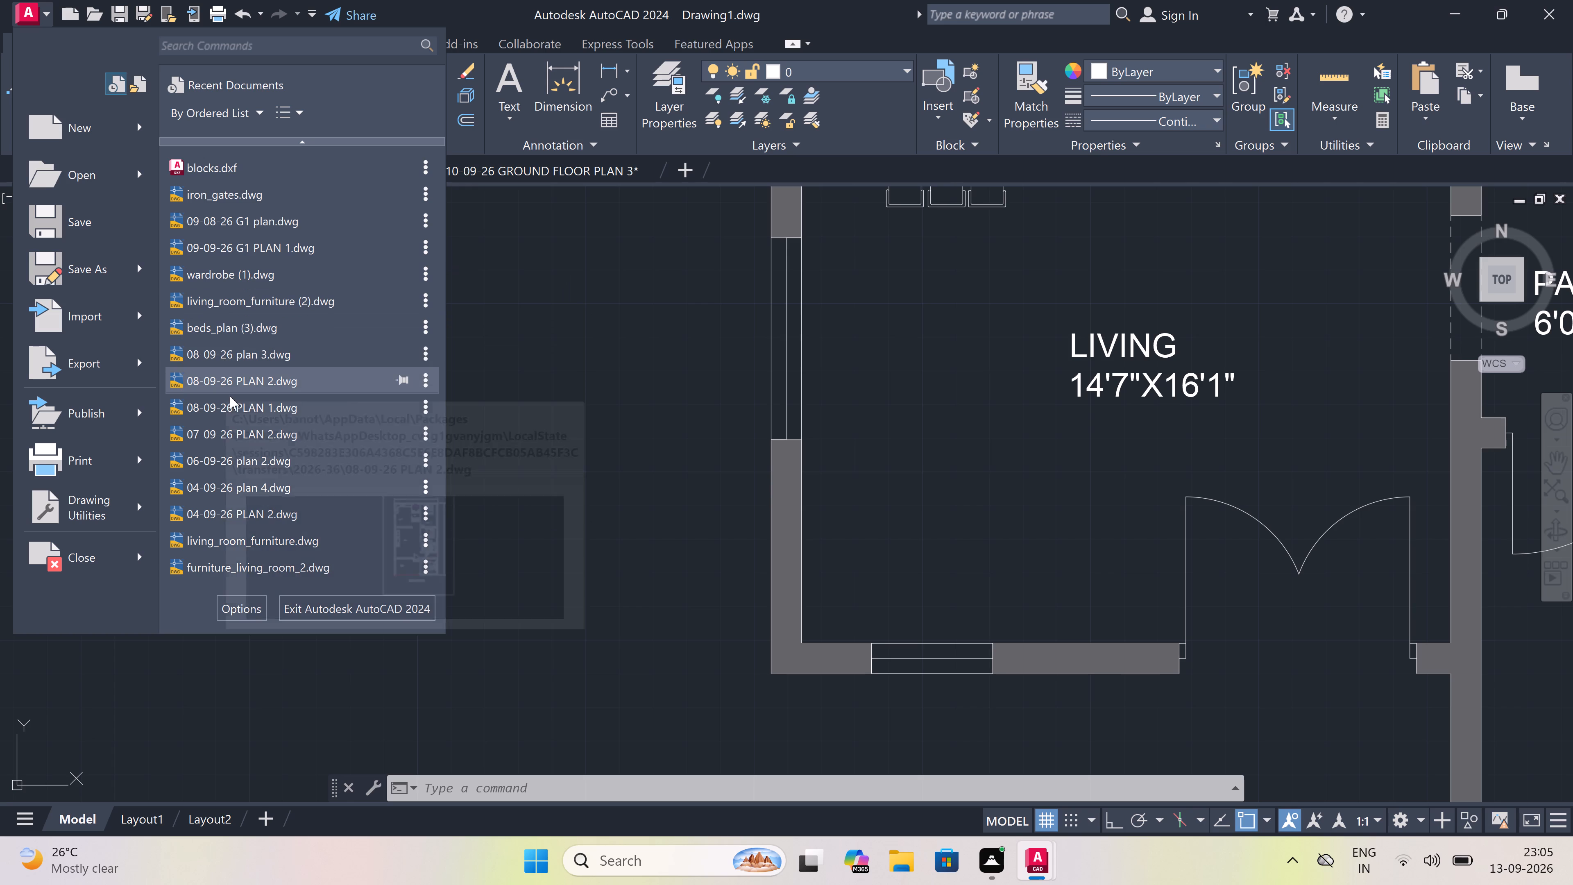
pyautogui.scroll(-3, 230, 396)
pyautogui.scroll(5, 209, 309)
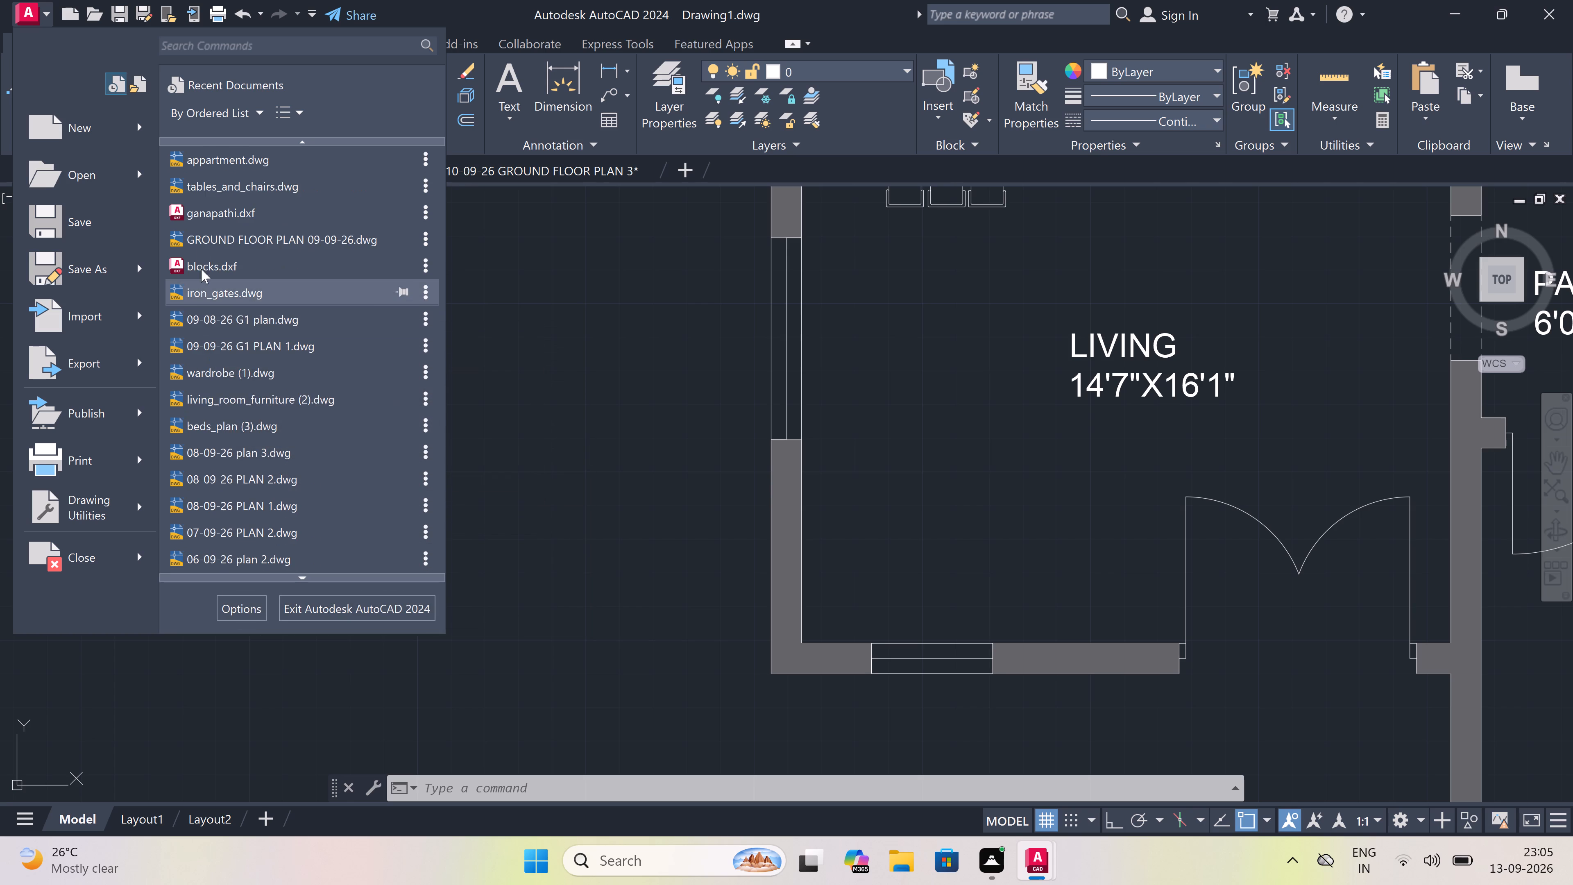
pyautogui.scroll(6, 194, 229)
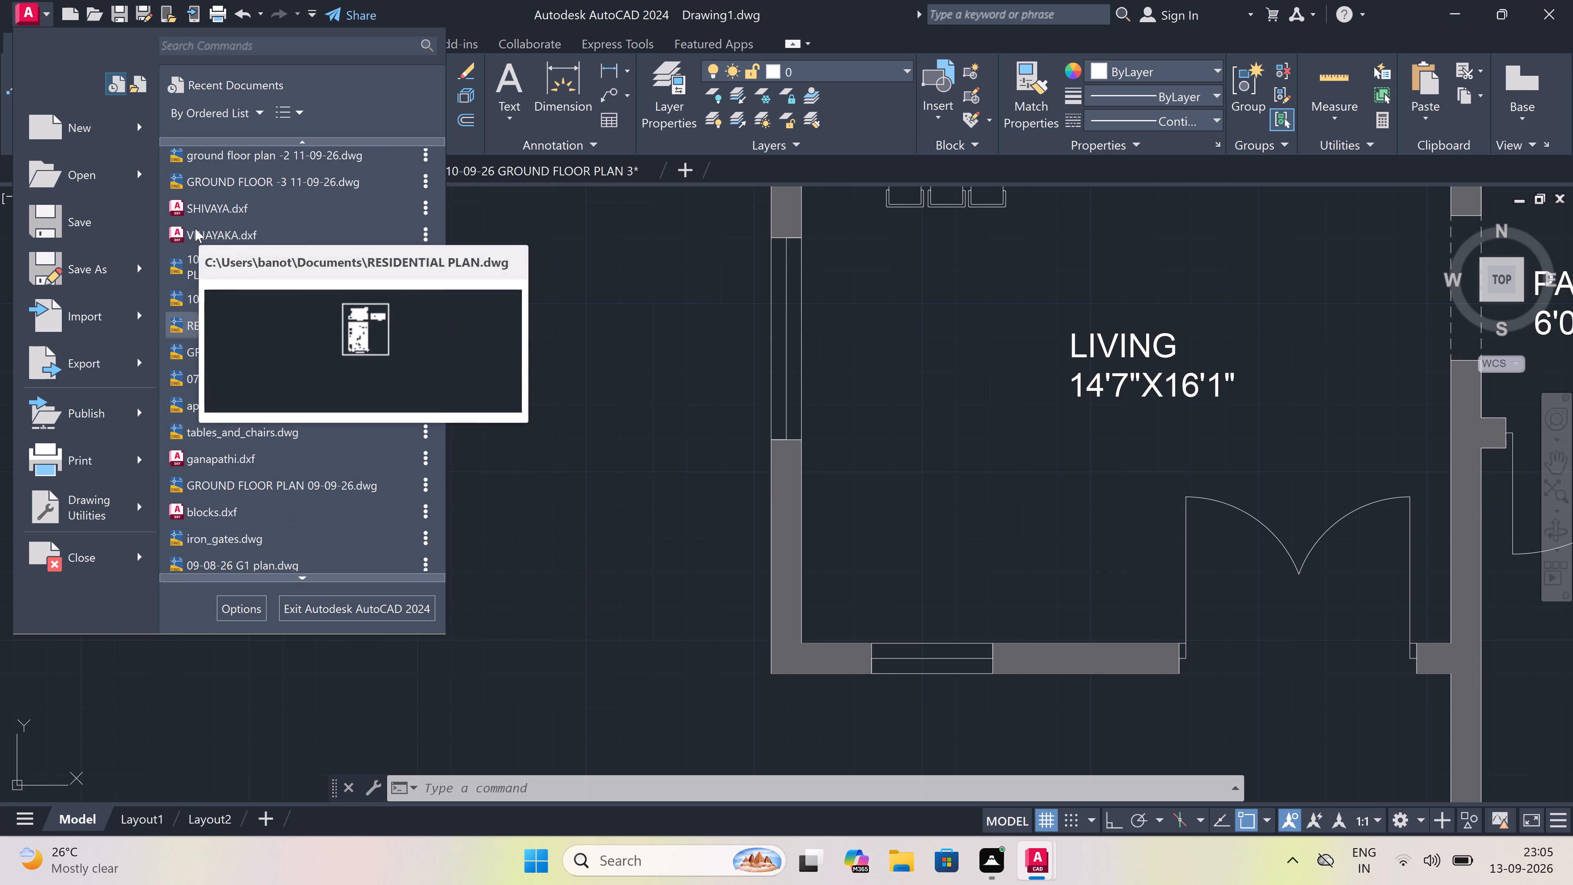
pyautogui.scroll(6, 204, 204)
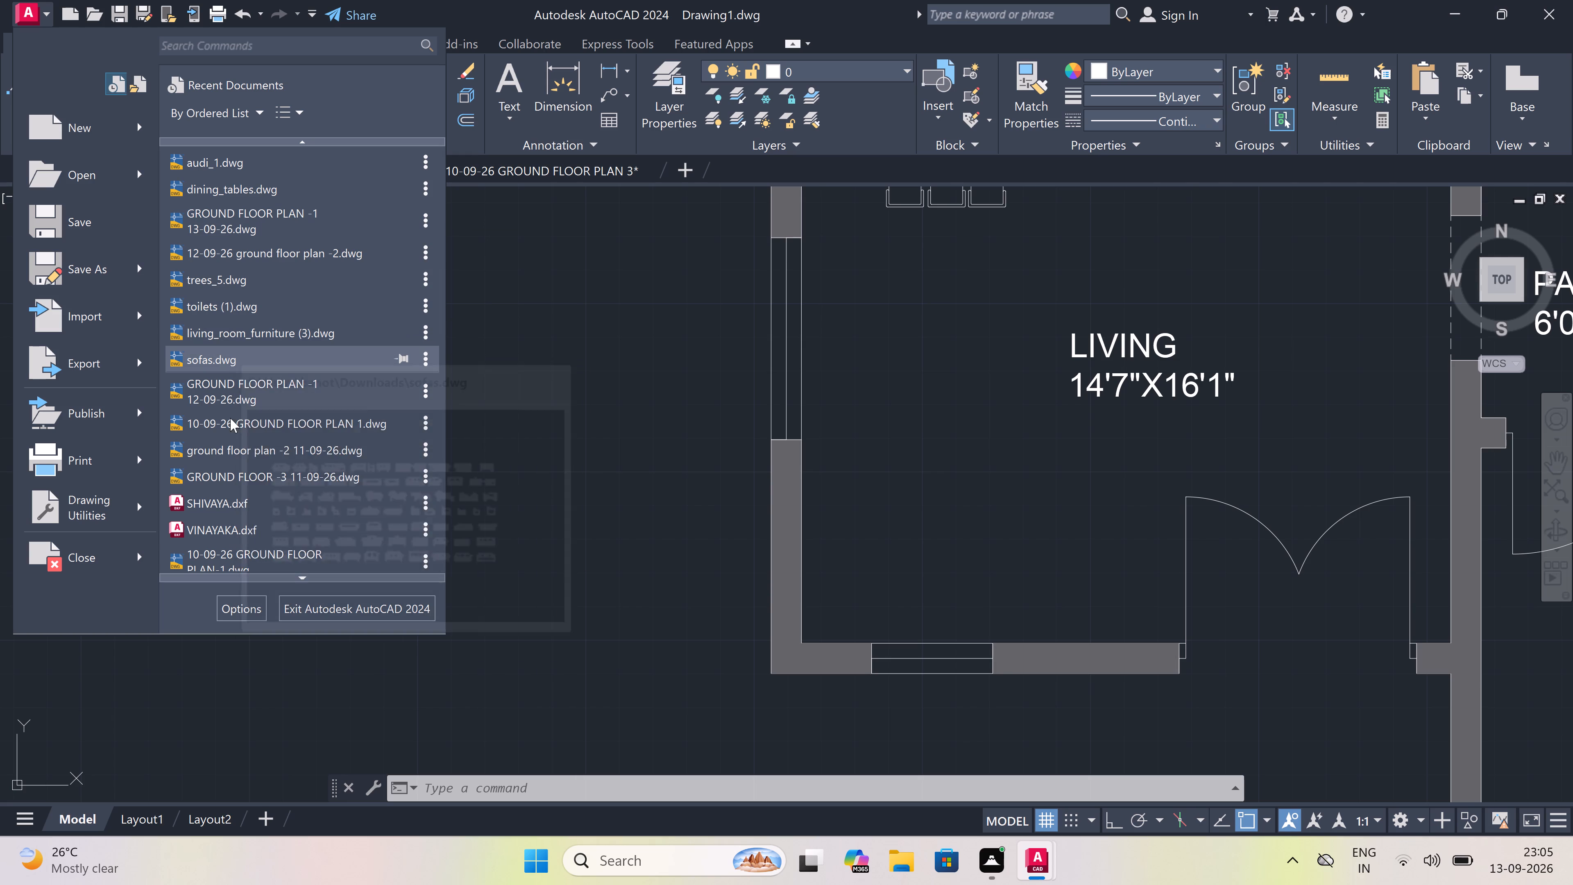
pyautogui.scroll(-2, 229, 428)
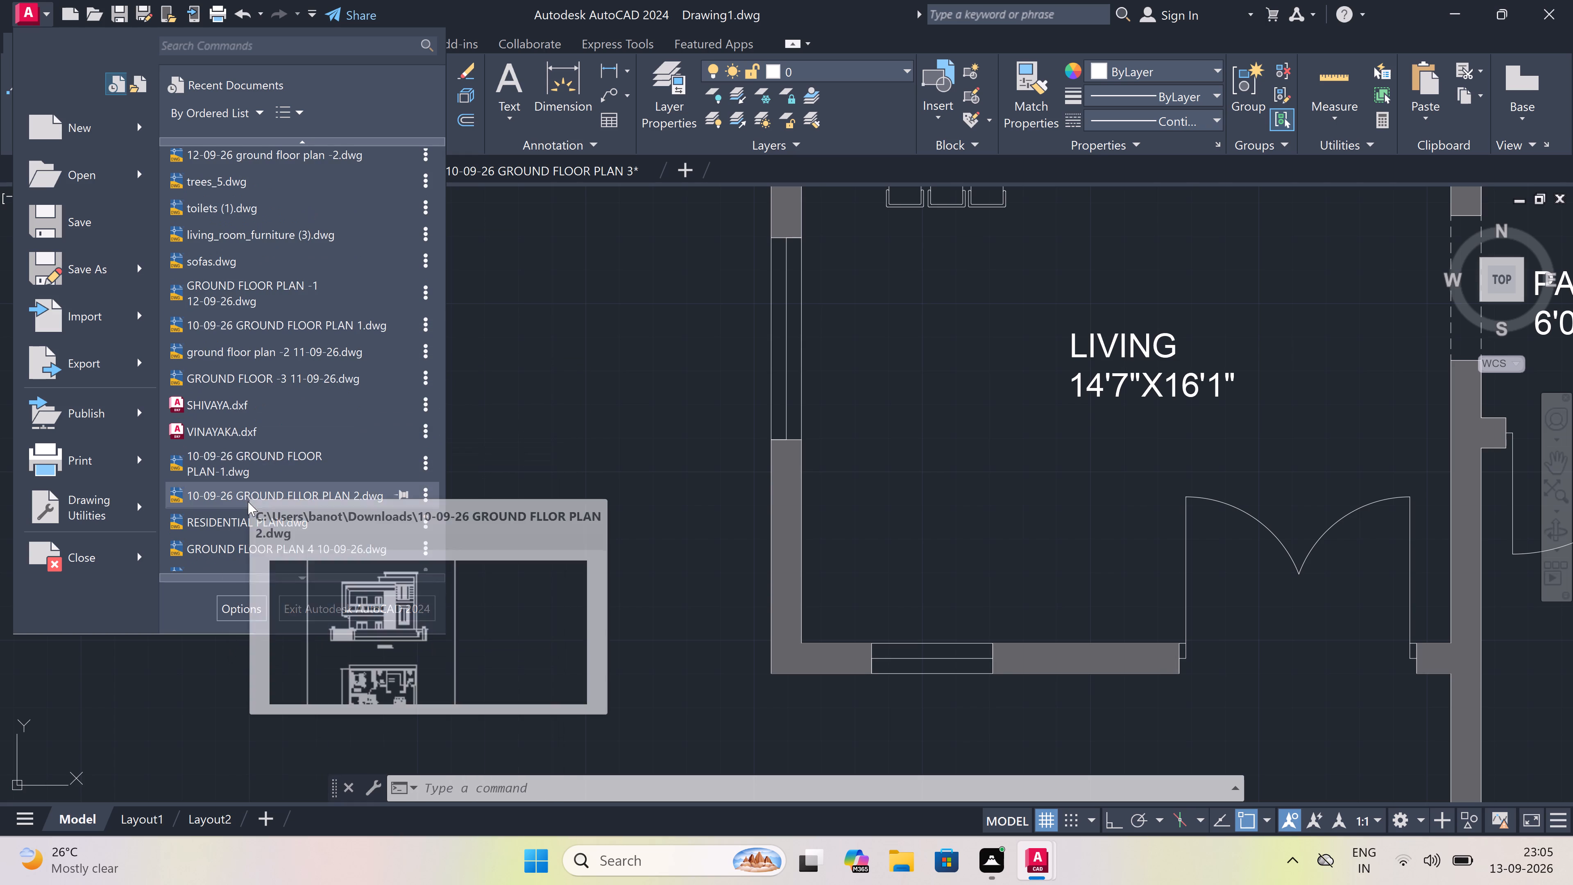
pyautogui.scroll(-3, 248, 501)
pyautogui.scroll(-1, 227, 539)
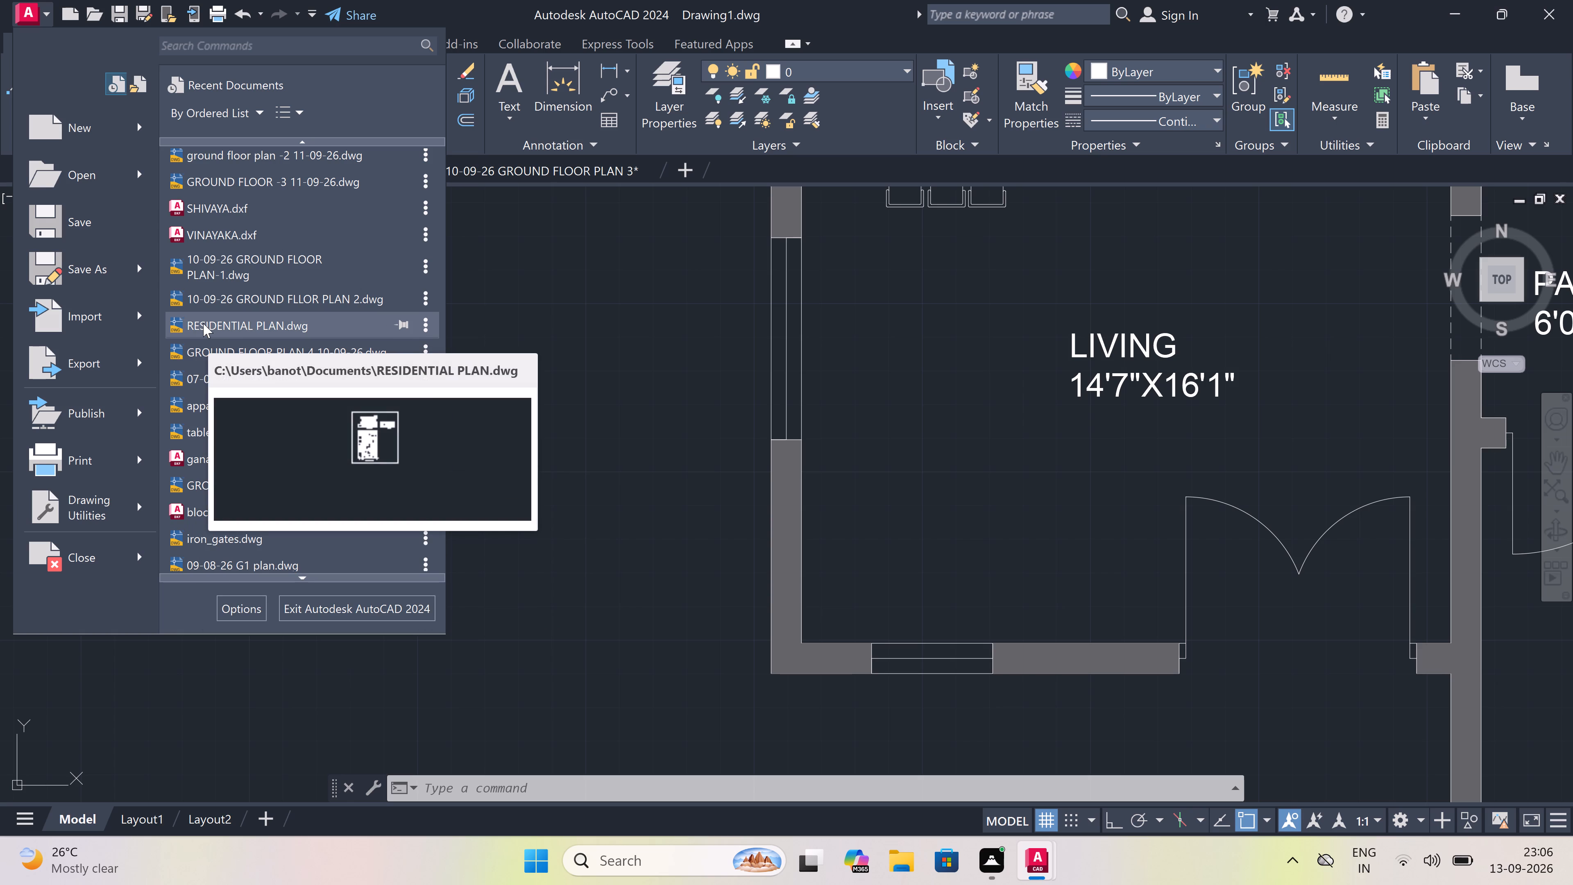
pyautogui.scroll(-8, 205, 317)
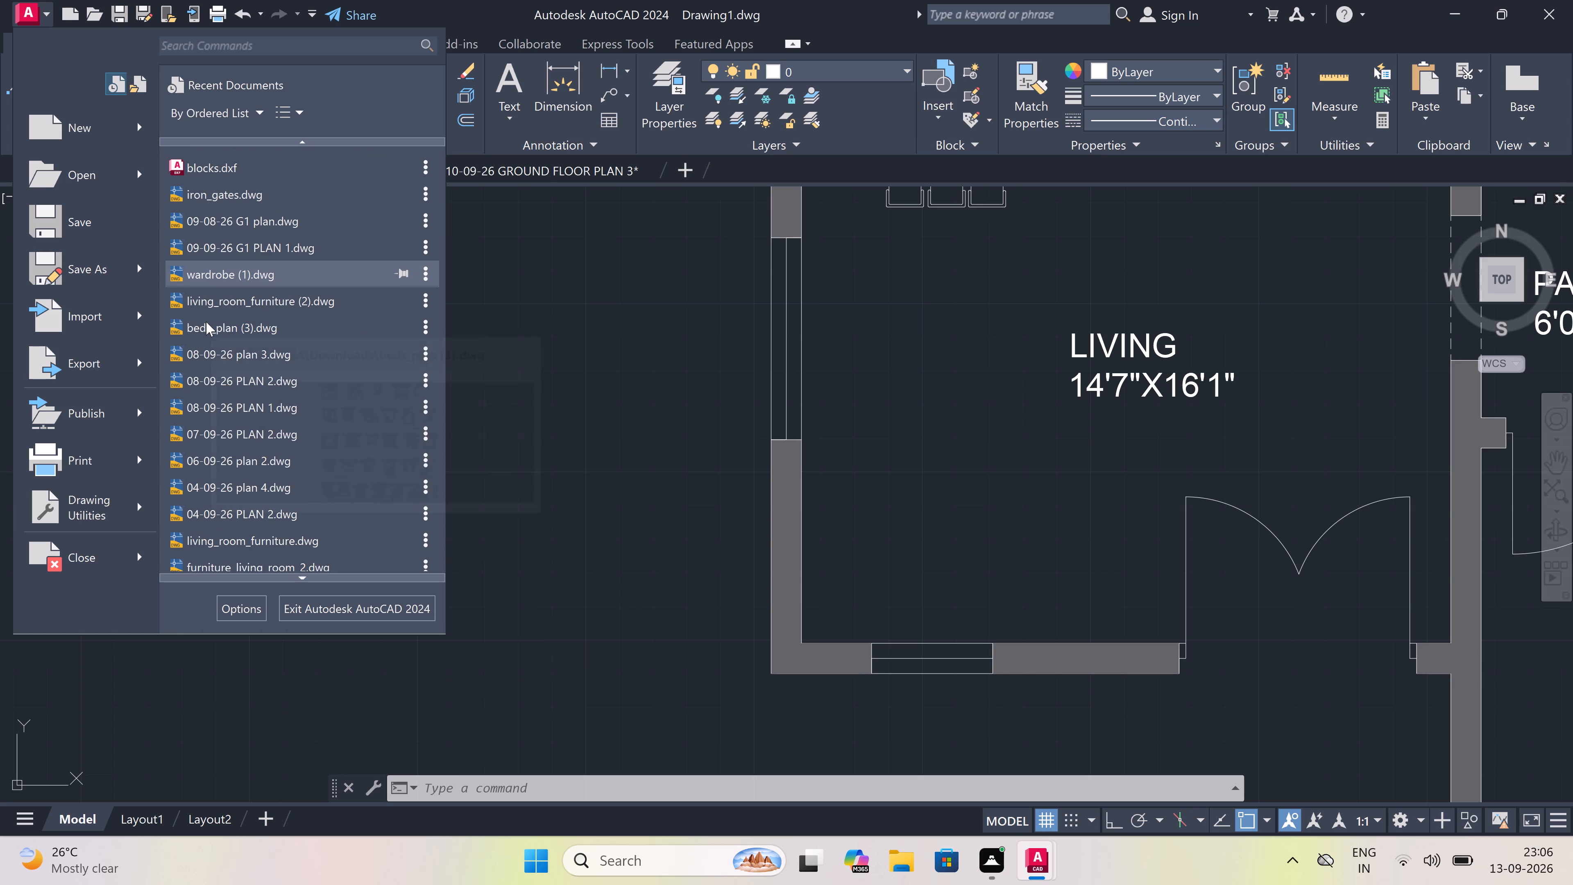
pyautogui.scroll(-3, 221, 428)
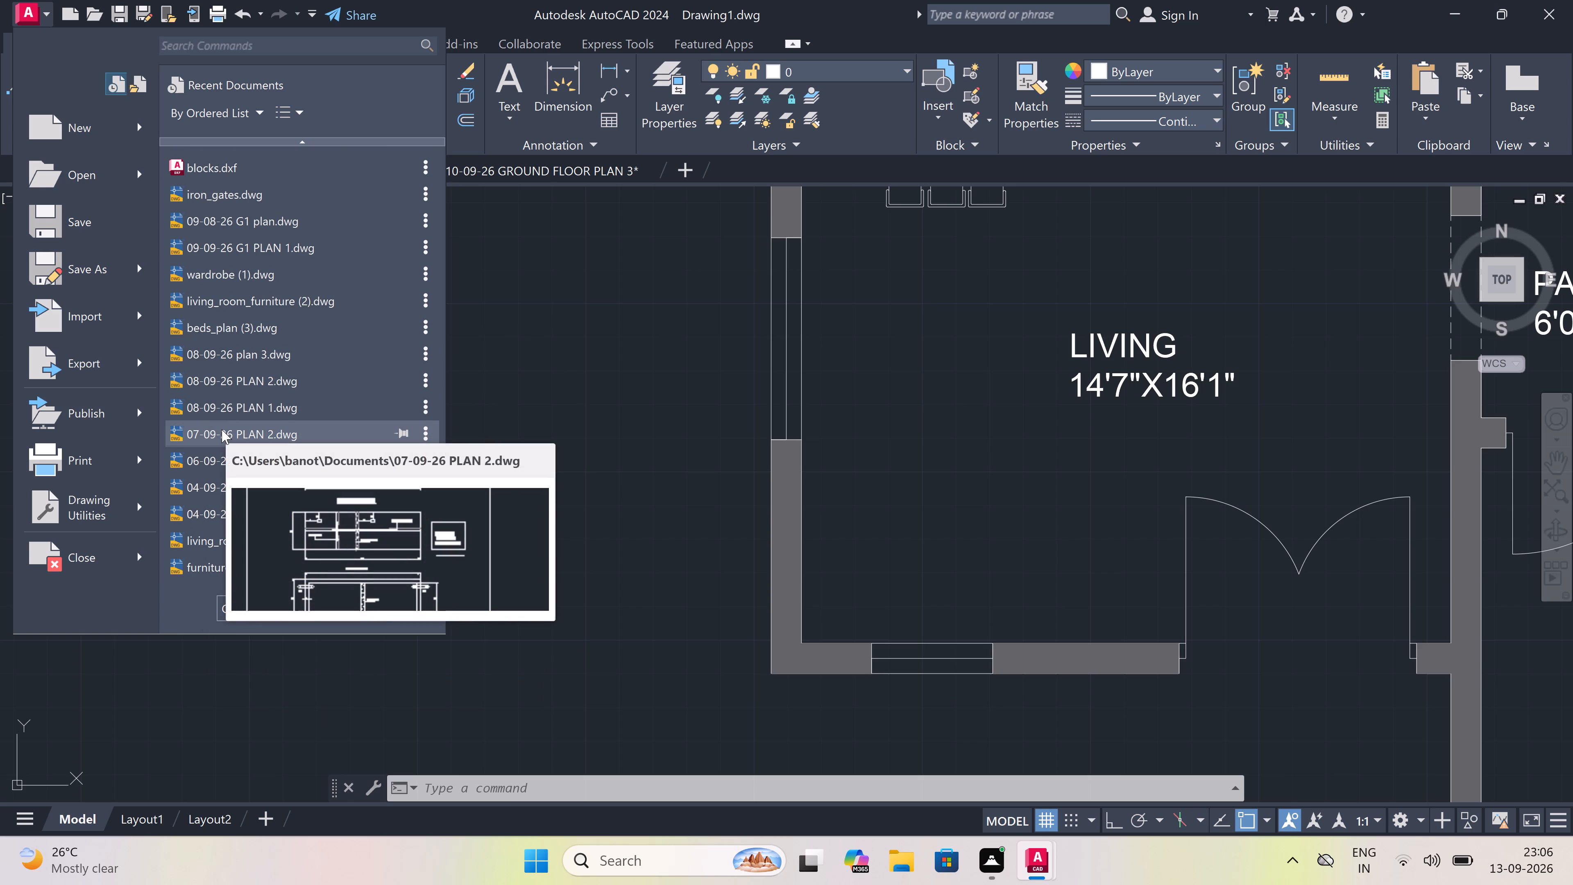
pyautogui.scroll(-2, 236, 363)
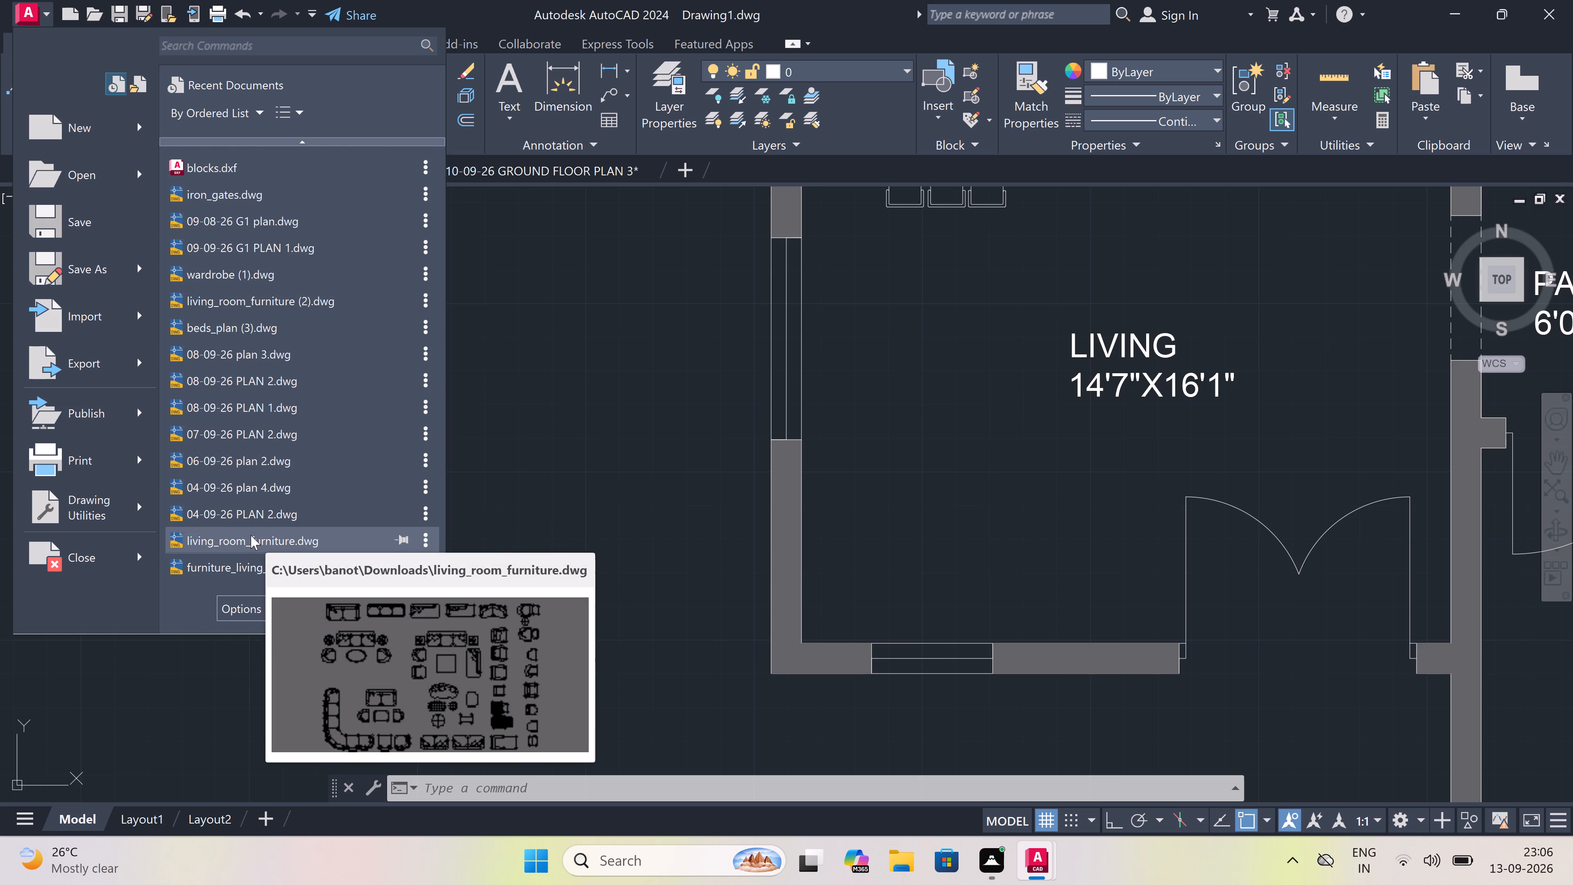
pyautogui.doubleClick(252, 535)
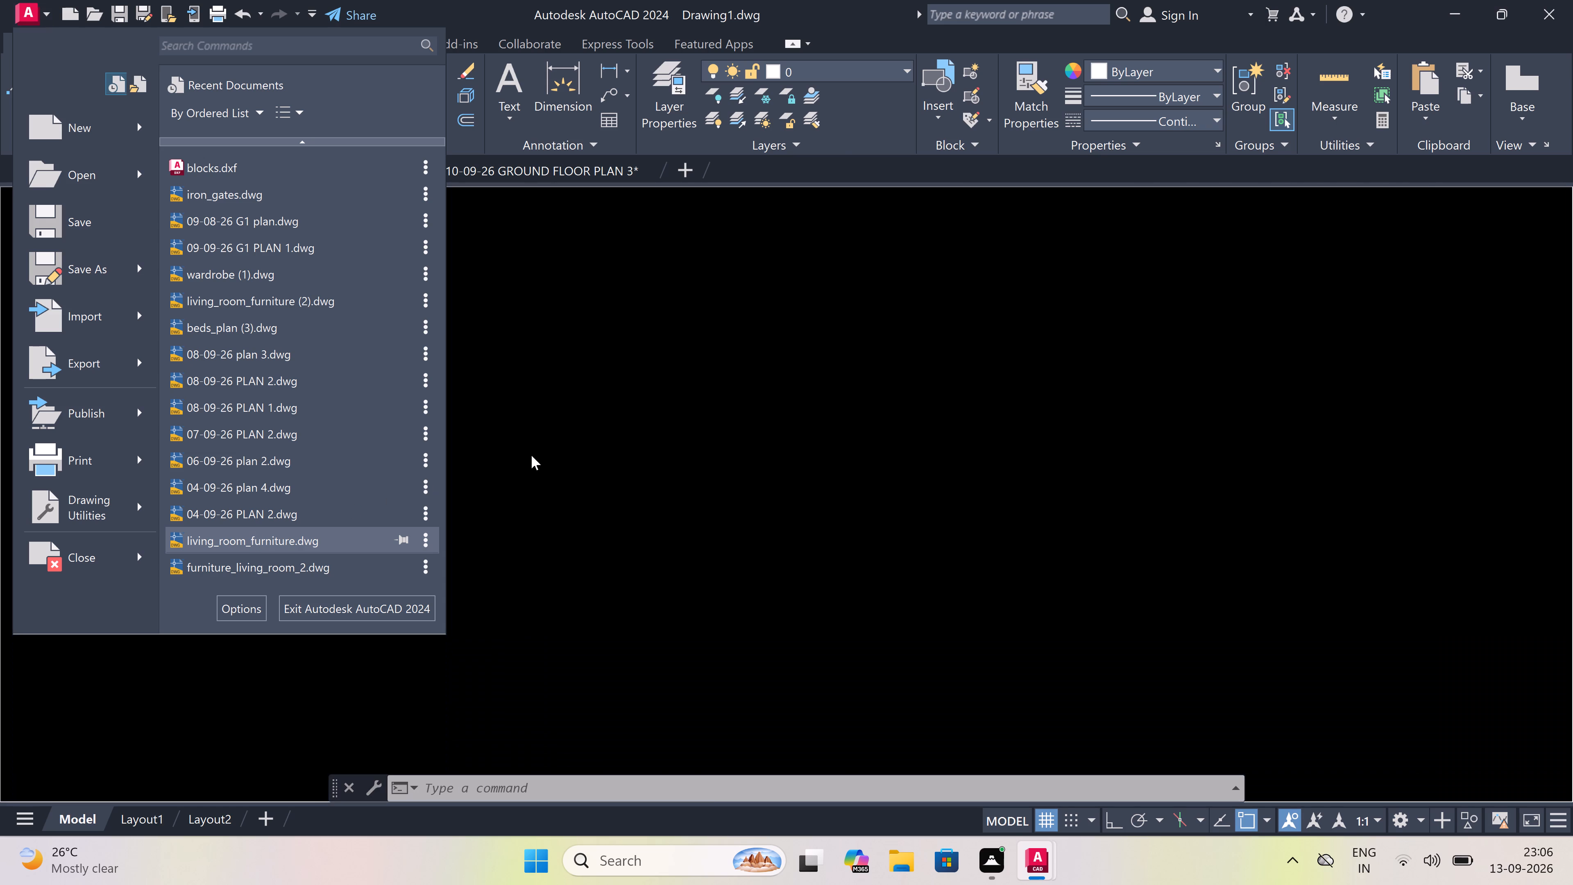
# Set the colour of all the furniture blocks in the living room furniture drawing to ByLayer.
pyautogui.scroll(-1, 746, 425)
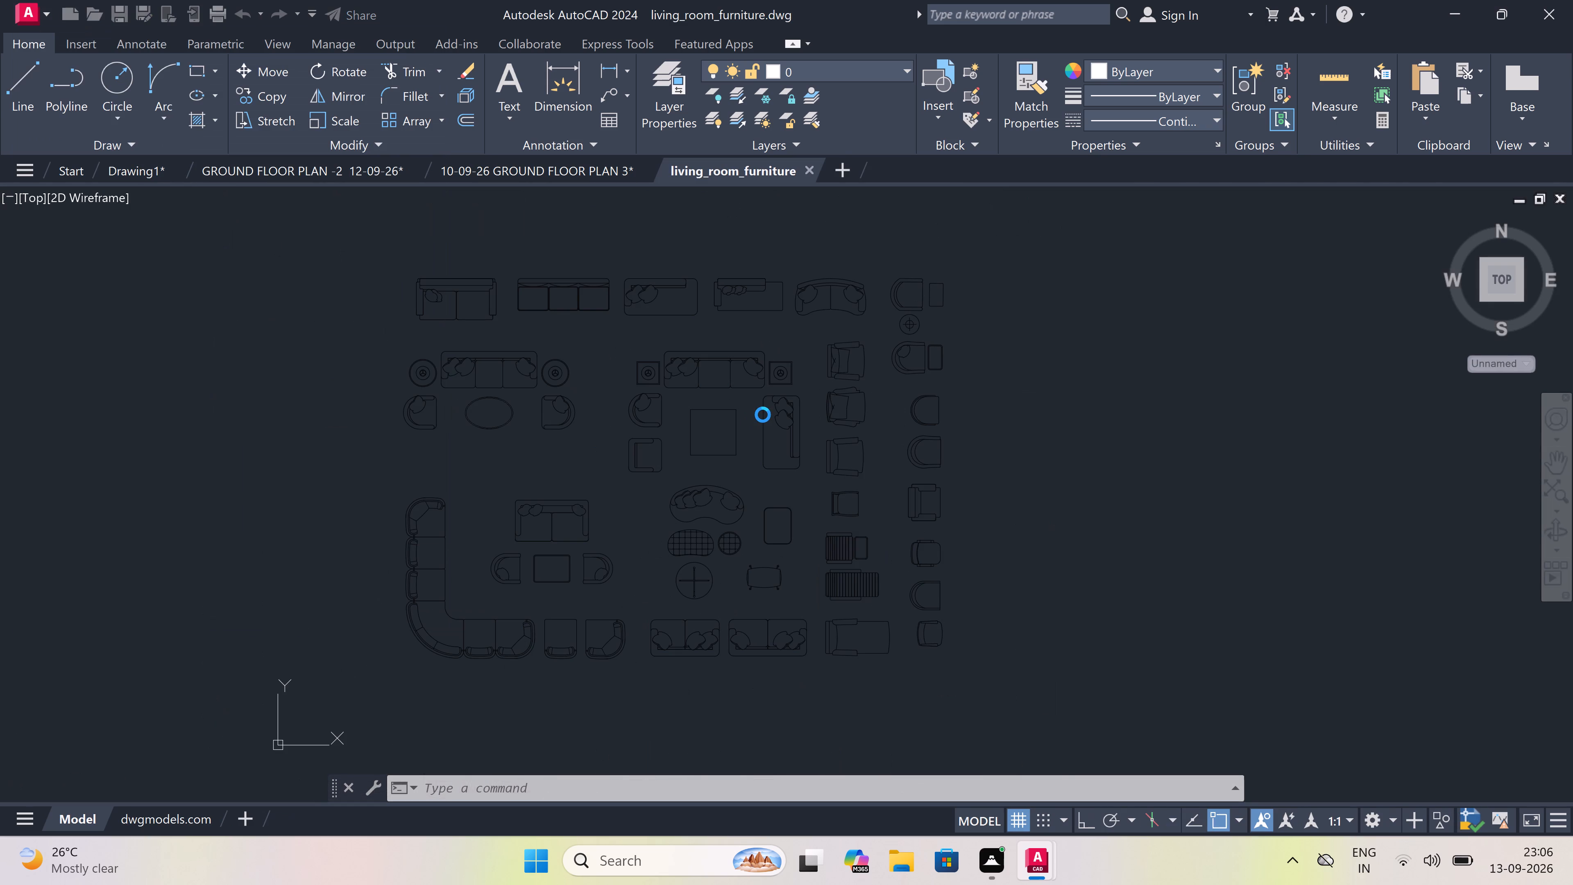
pyautogui.scroll(-1, 764, 415)
pyautogui.moveTo(925, 304); pyautogui.dragTo(913, 337)
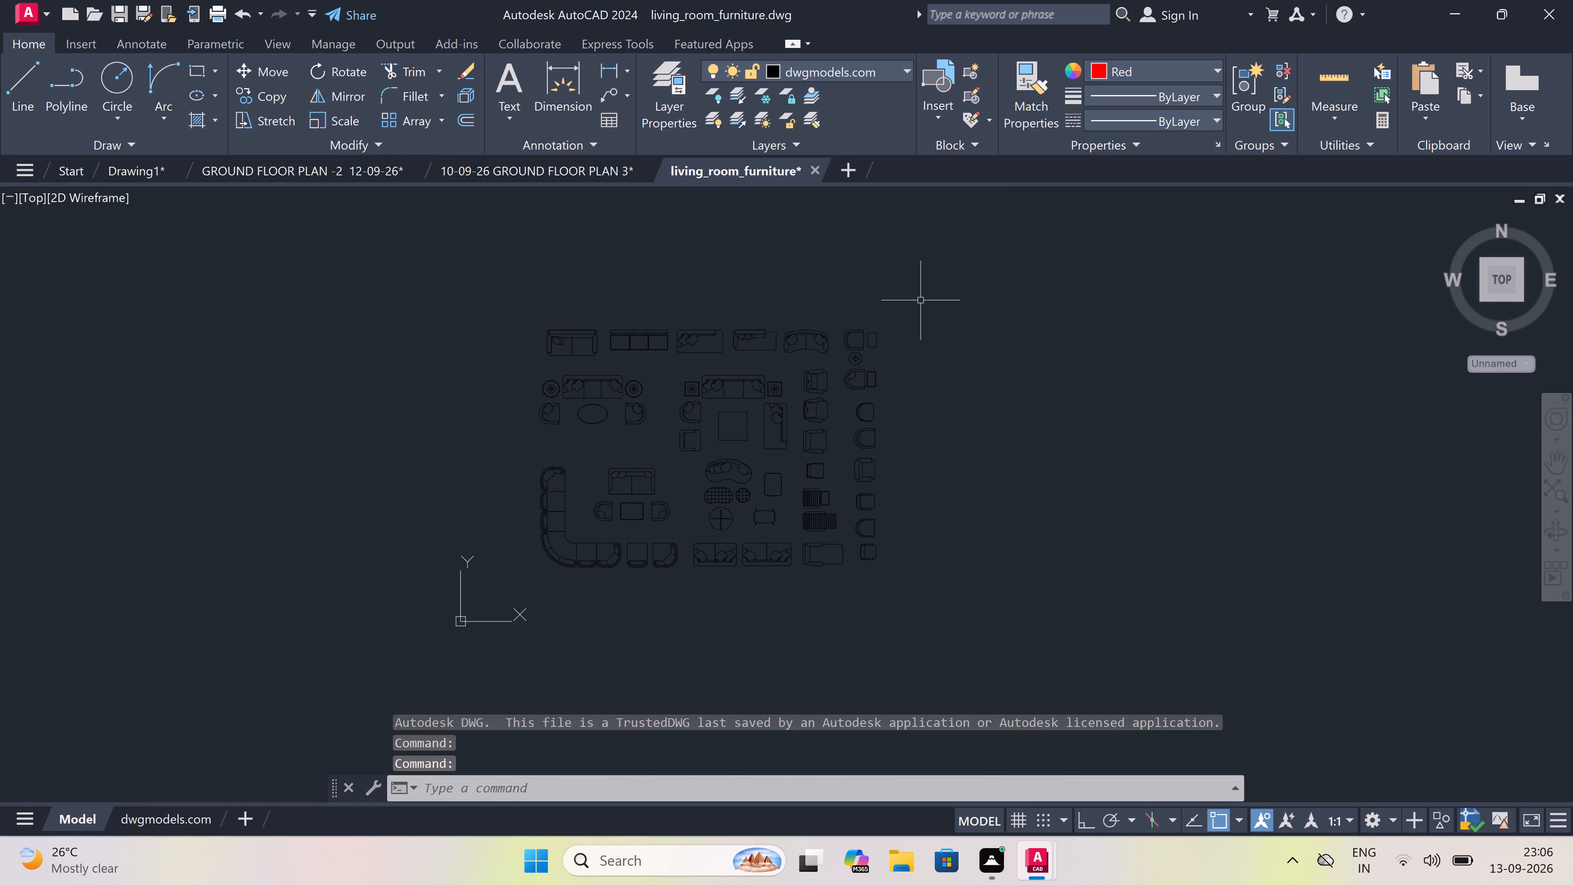
pyautogui.moveTo(325, 619); pyautogui.dragTo(329, 616)
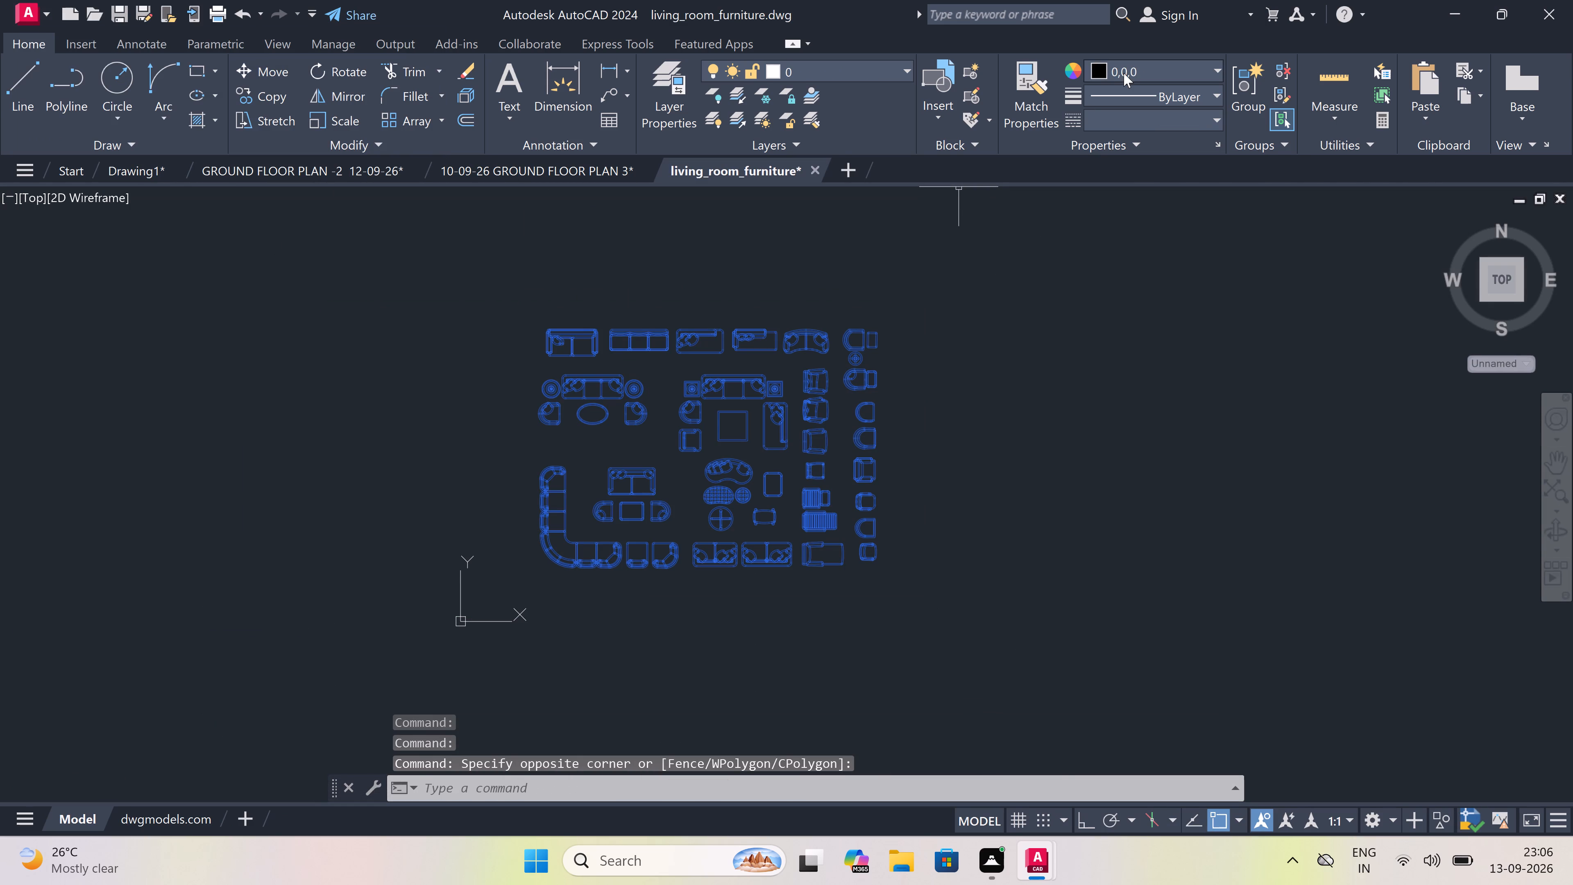
pyautogui.click(1127, 73)
pyautogui.click(1114, 91)
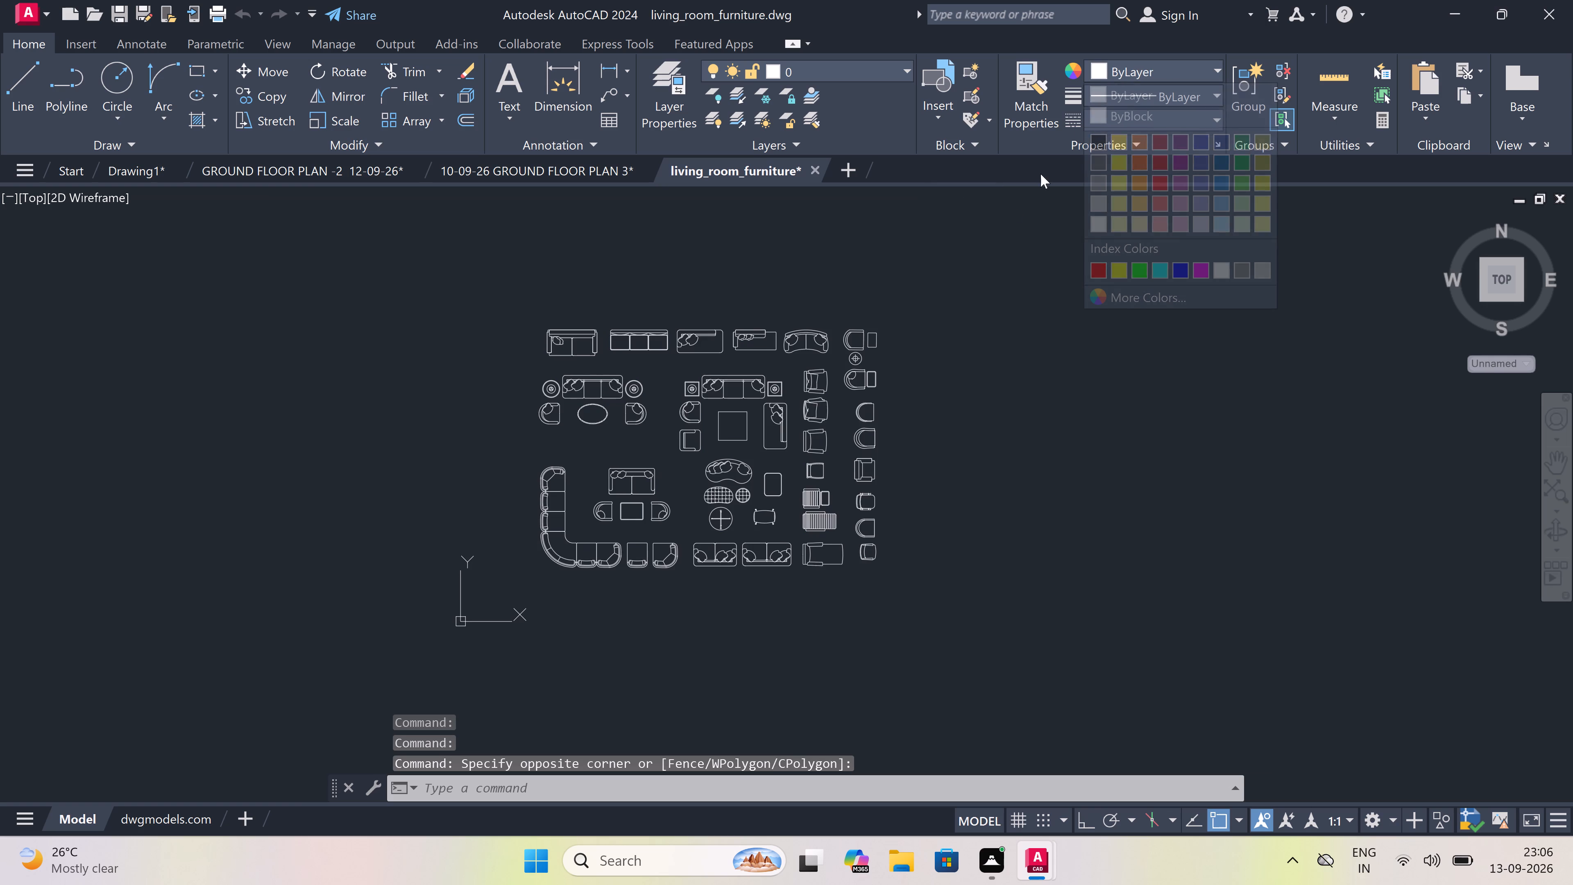
pyautogui.press('Escape')
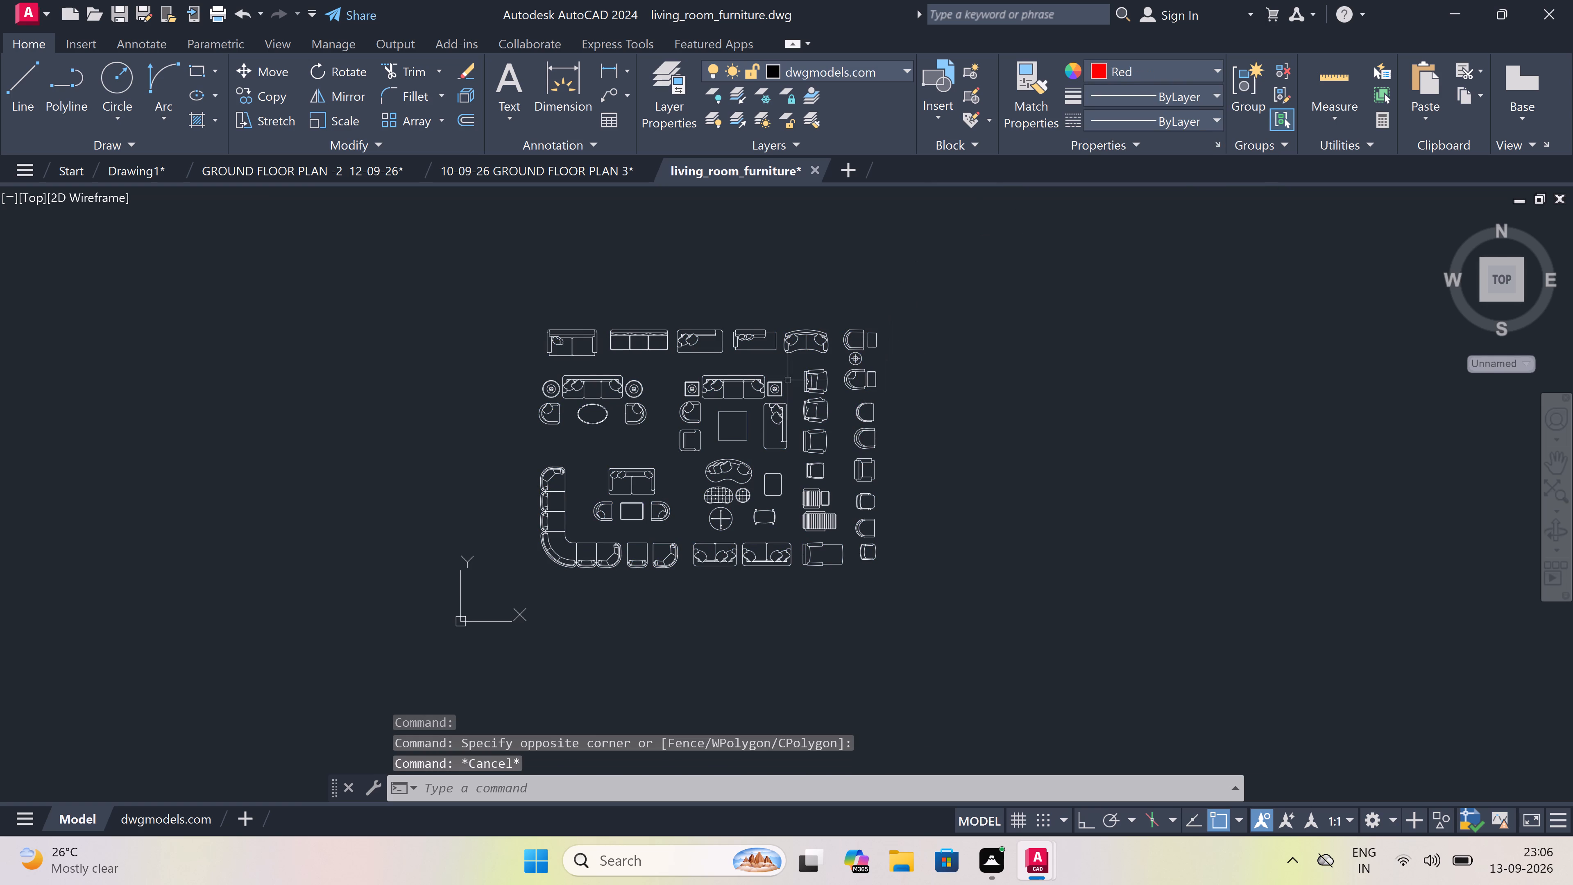
# Copy the three-seat sofa set with round side tables, two armchairs and oval table, and paste it into Drawing1 east of the floor plan.
pyautogui.scroll(2, 592, 318)
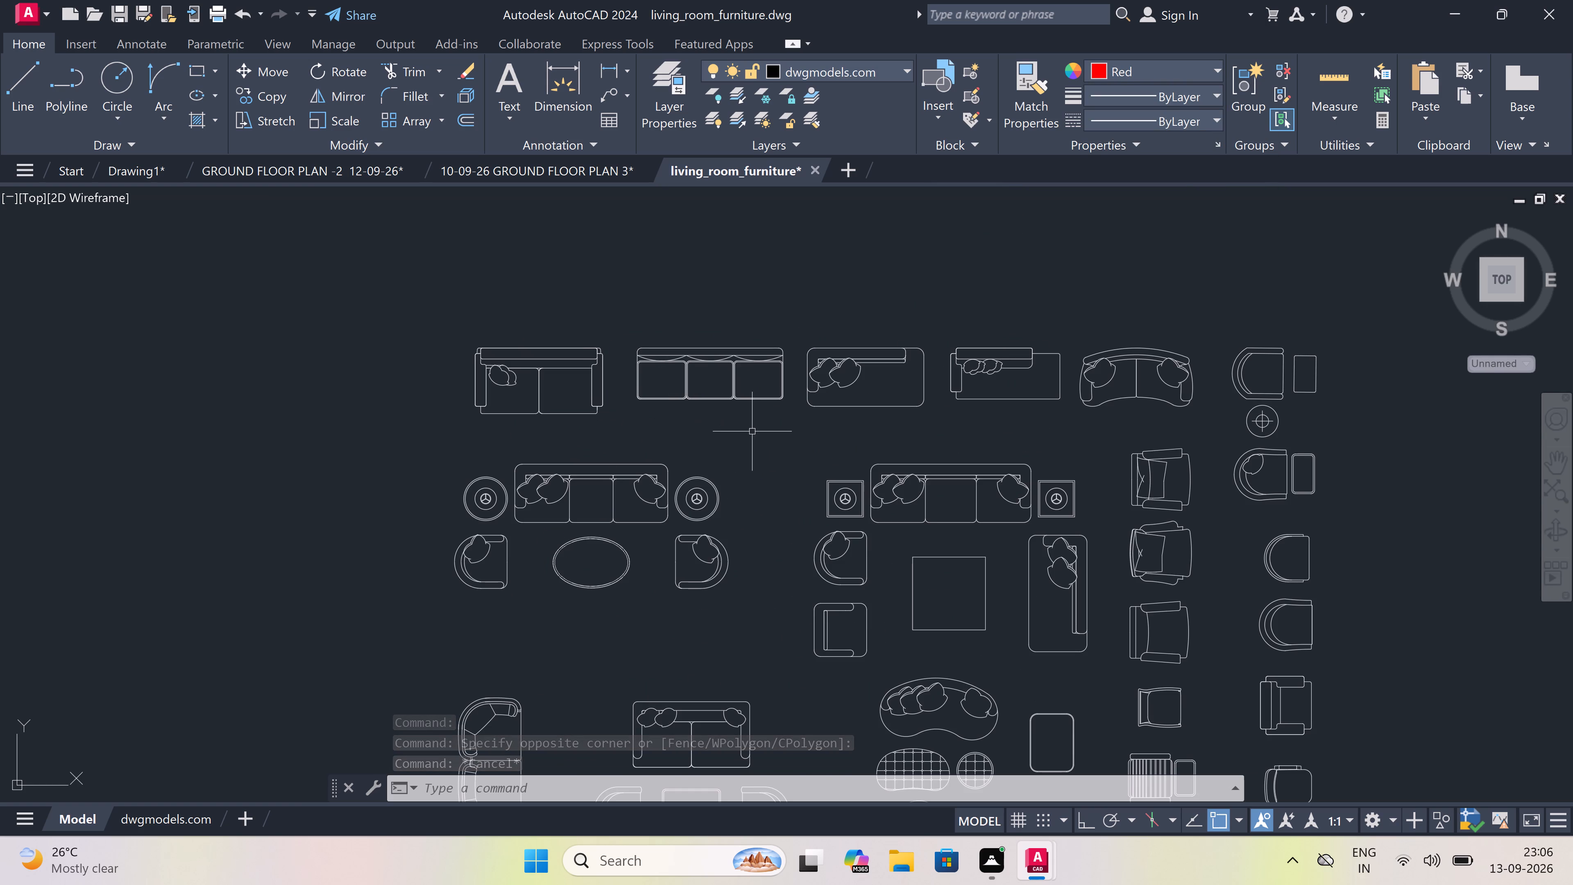
pyautogui.moveTo(752, 443); pyautogui.dragTo(752, 458)
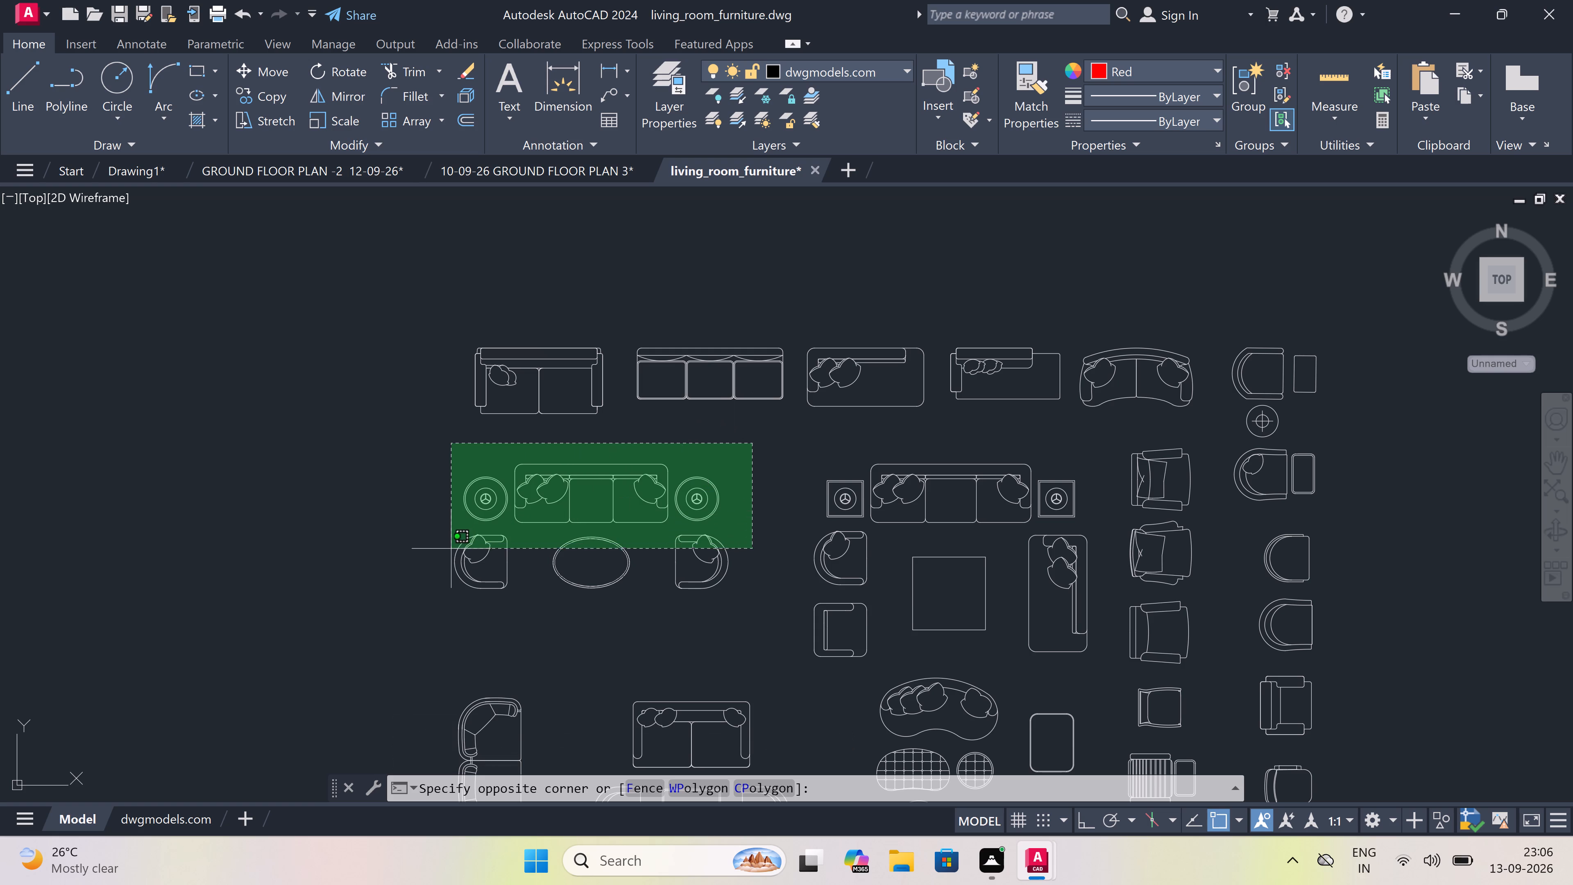
pyautogui.click(424, 598)
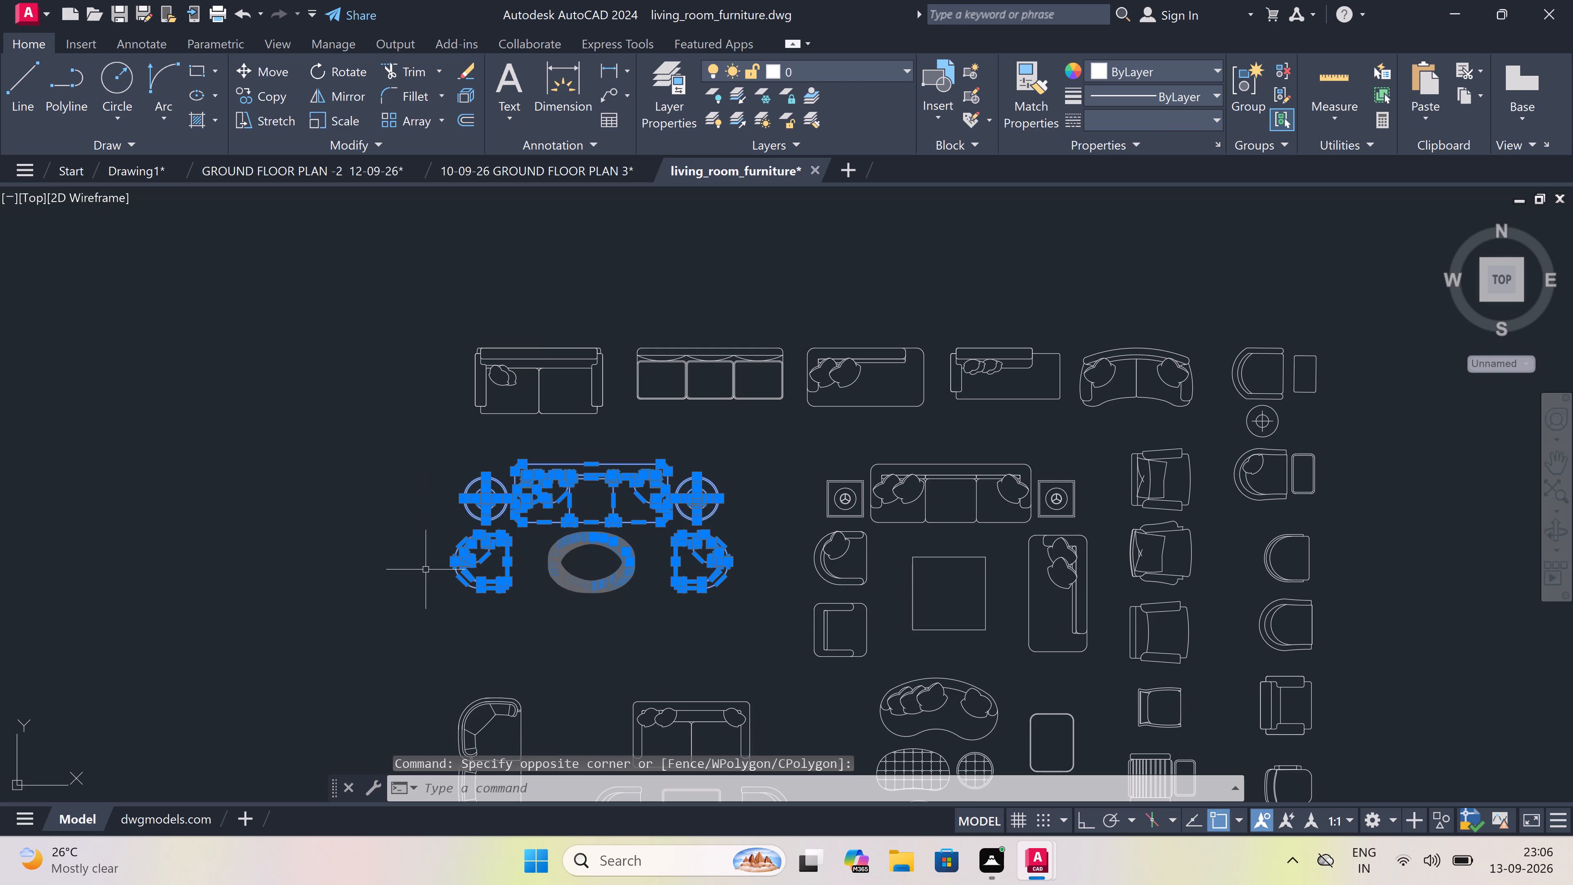
pyautogui.hotkey('ctrl', 'c')
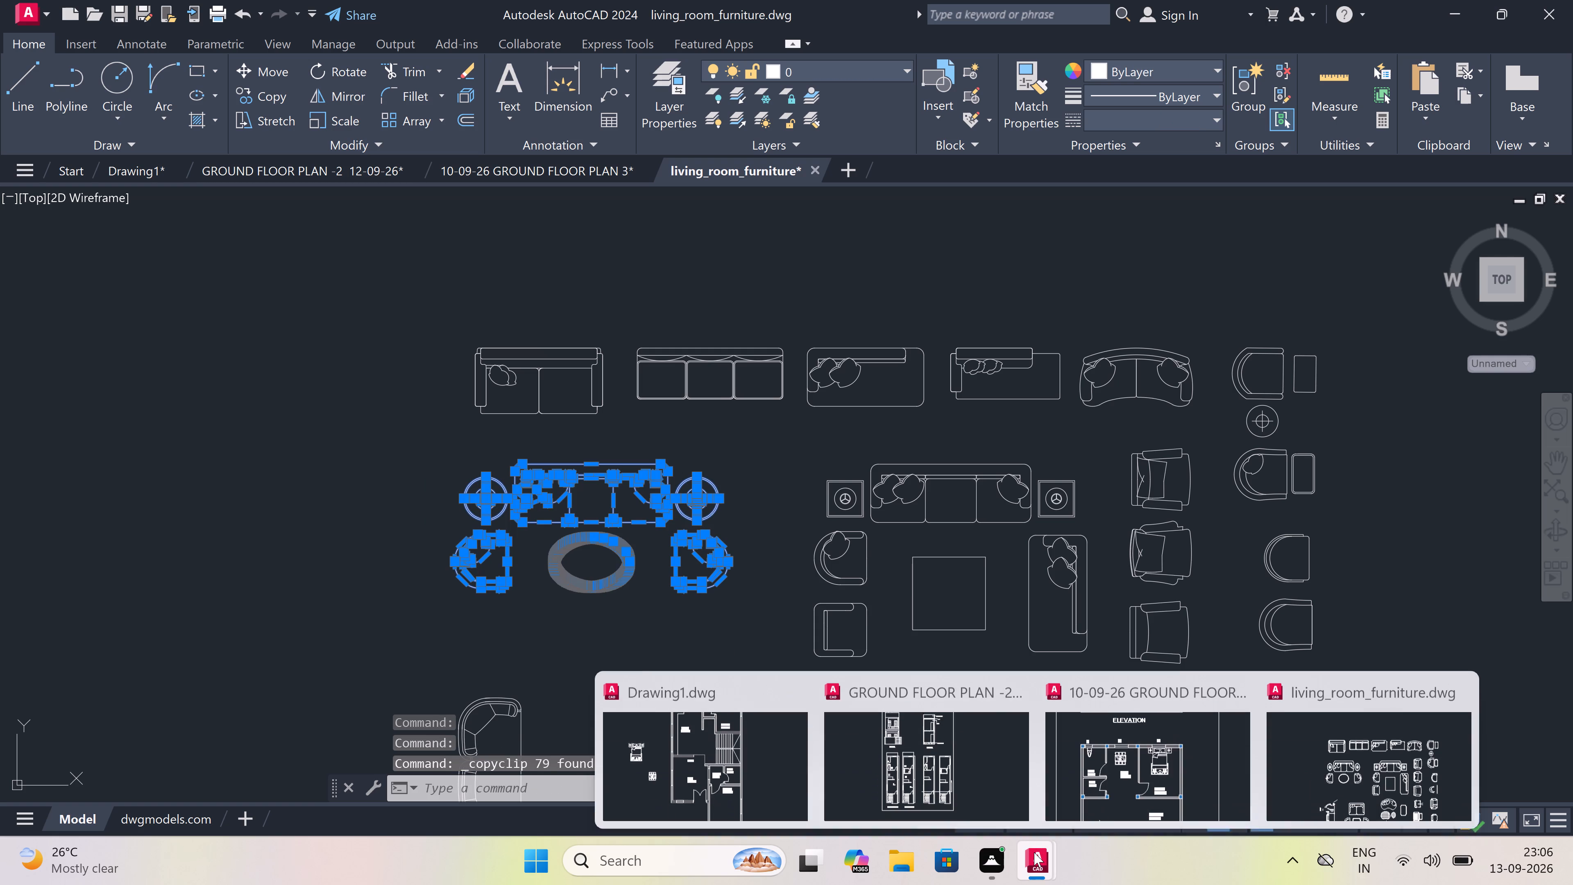
pyautogui.click(717, 747)
pyautogui.hotkey('ctrl', 'v')
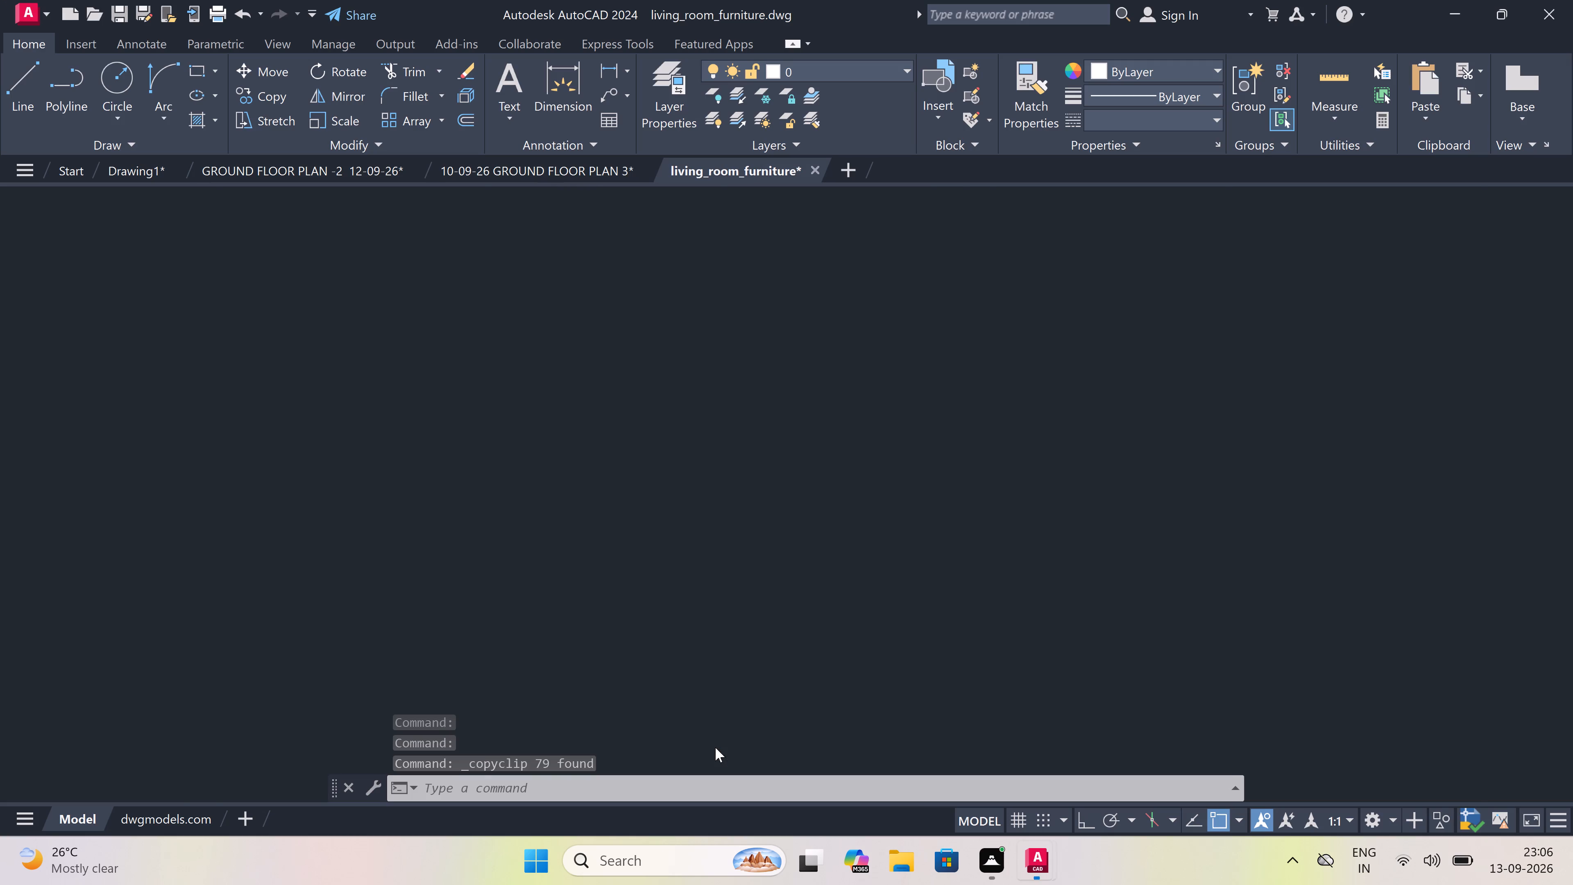
pyautogui.scroll(-4, 683, 696)
pyautogui.scroll(-6, 685, 657)
pyautogui.click(777, 642)
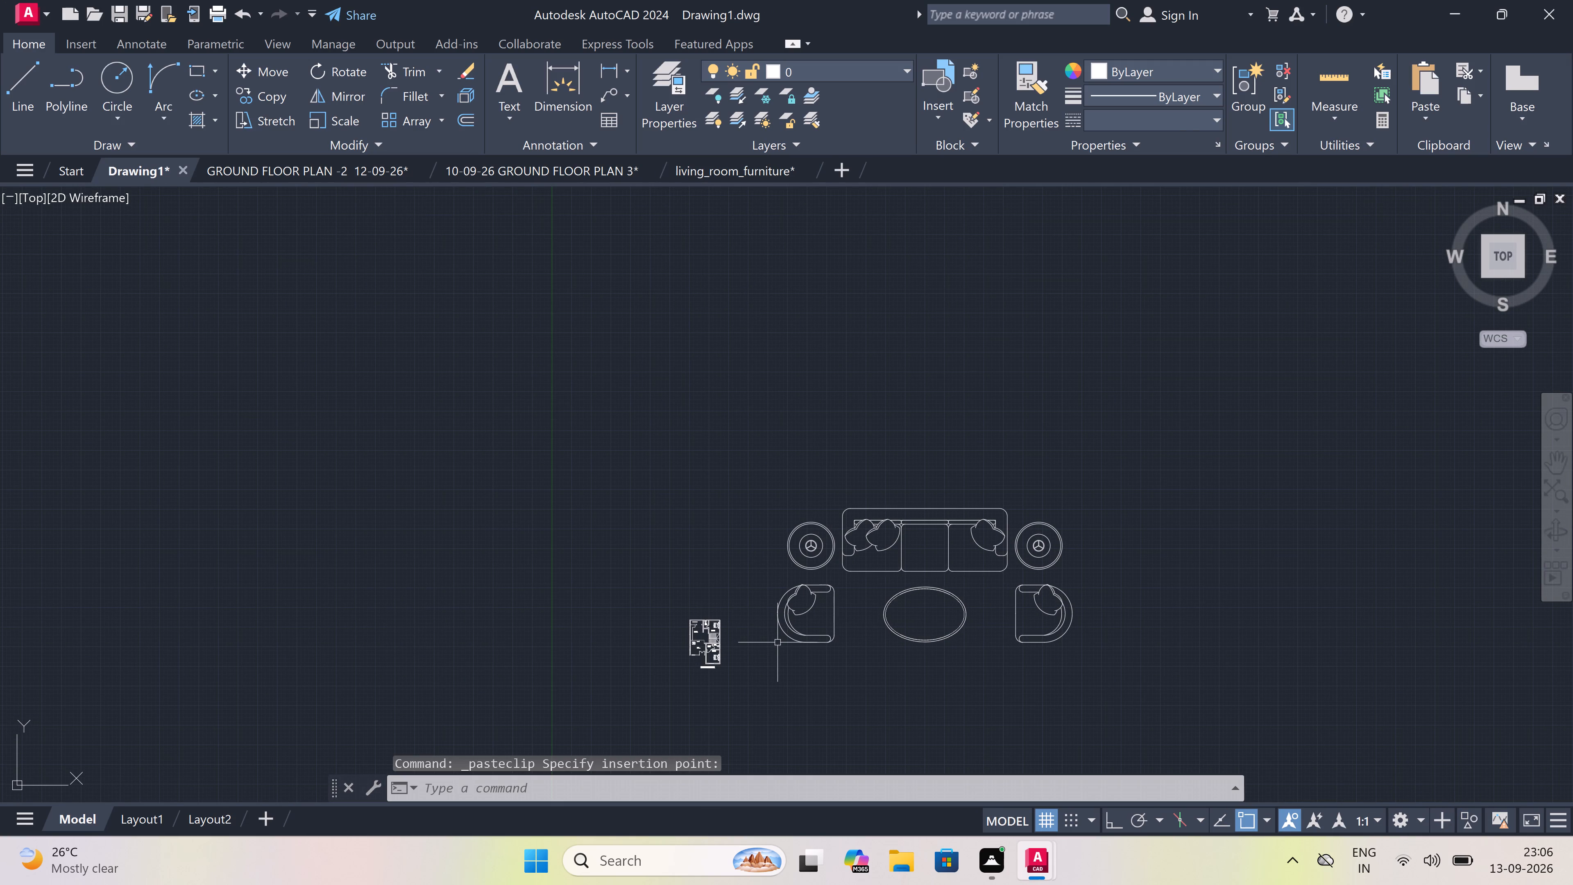
# Scale the whole pasted sofa set down freehand, using a base point on the sofa.
pyautogui.moveTo(1148, 479); pyautogui.dragTo(1148, 494)
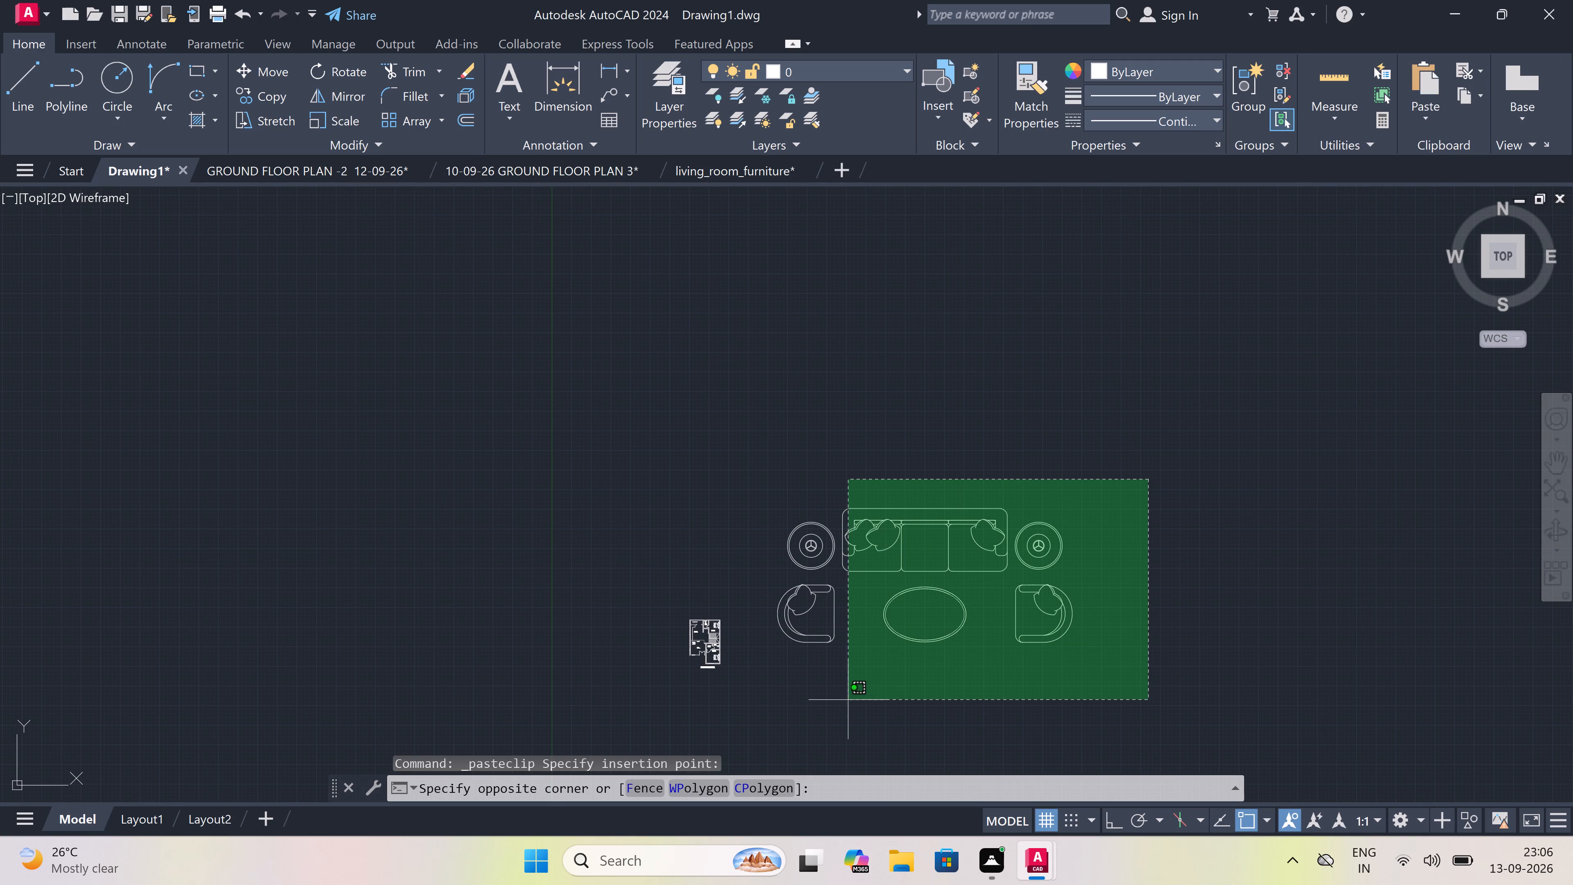
pyautogui.click(773, 690)
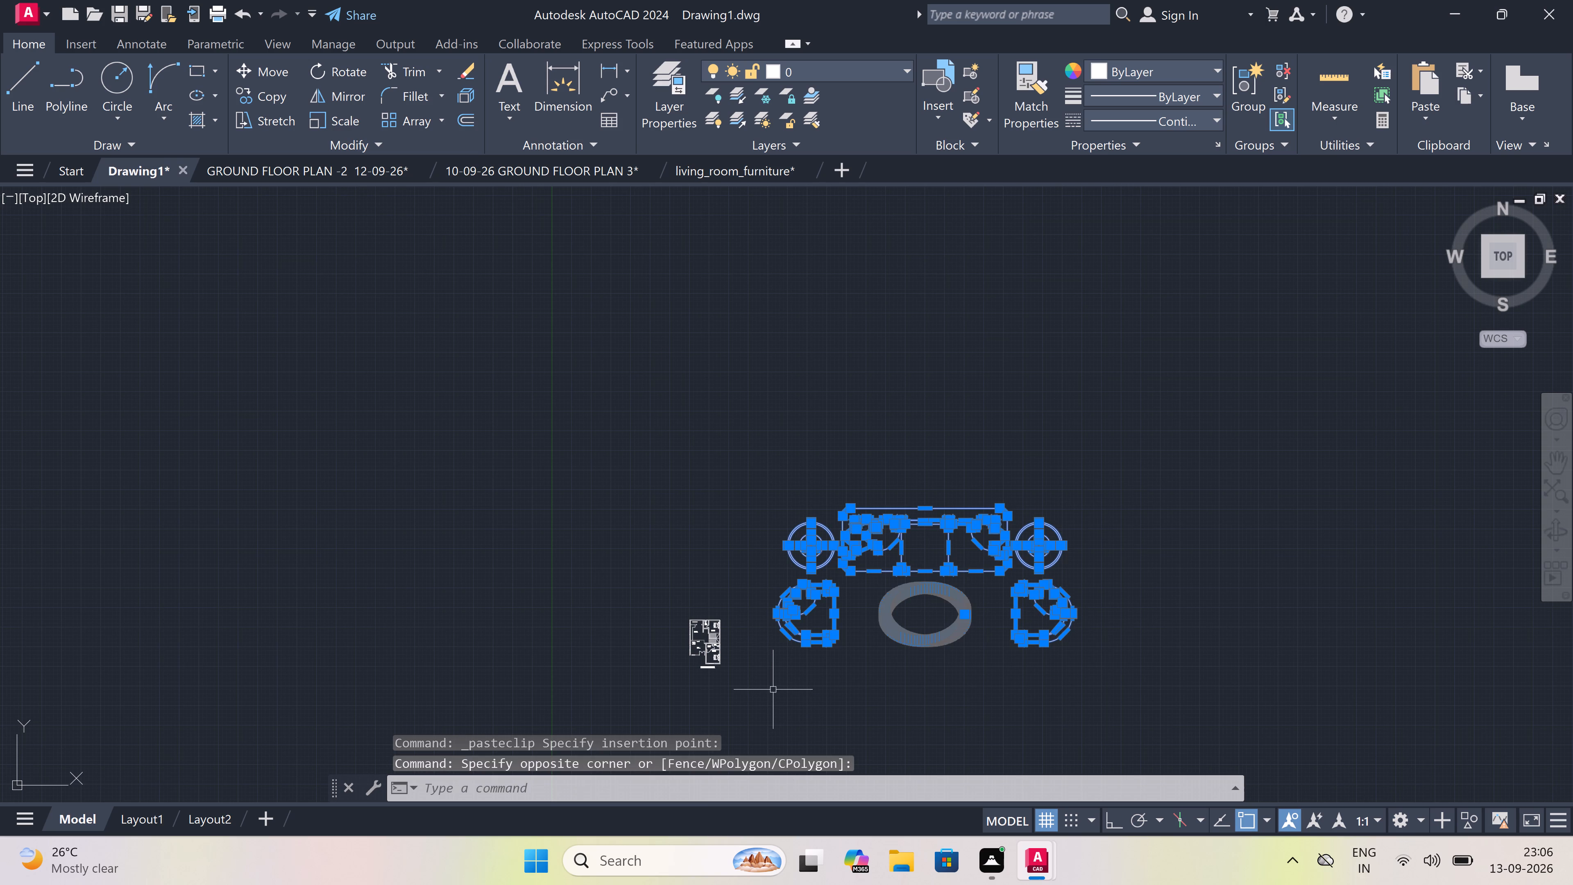
pyautogui.click(322, 112)
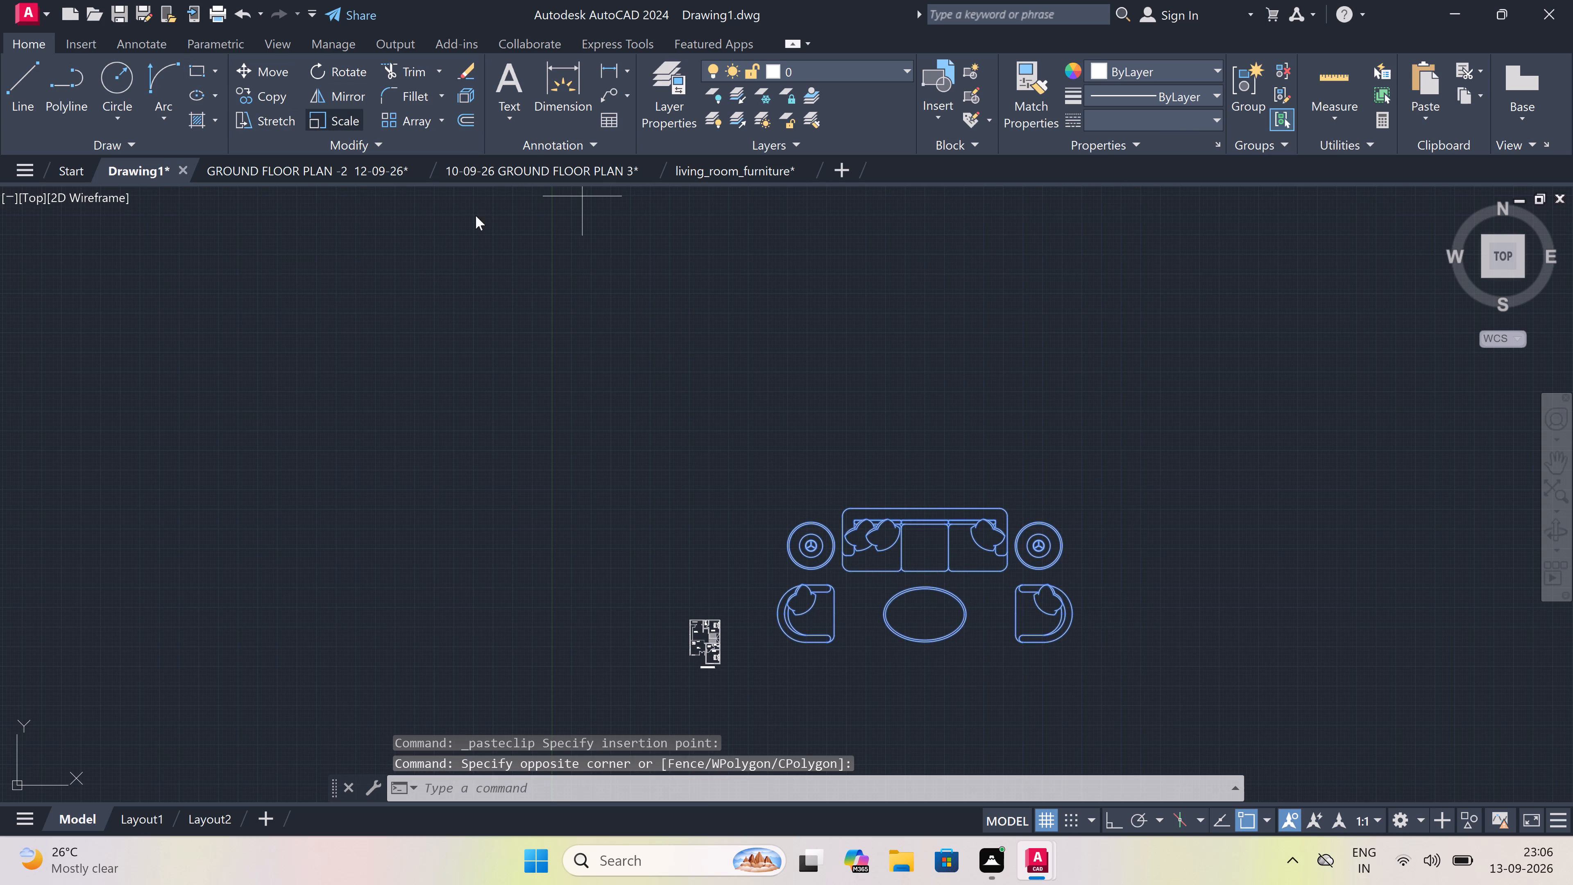
pyautogui.click(893, 531)
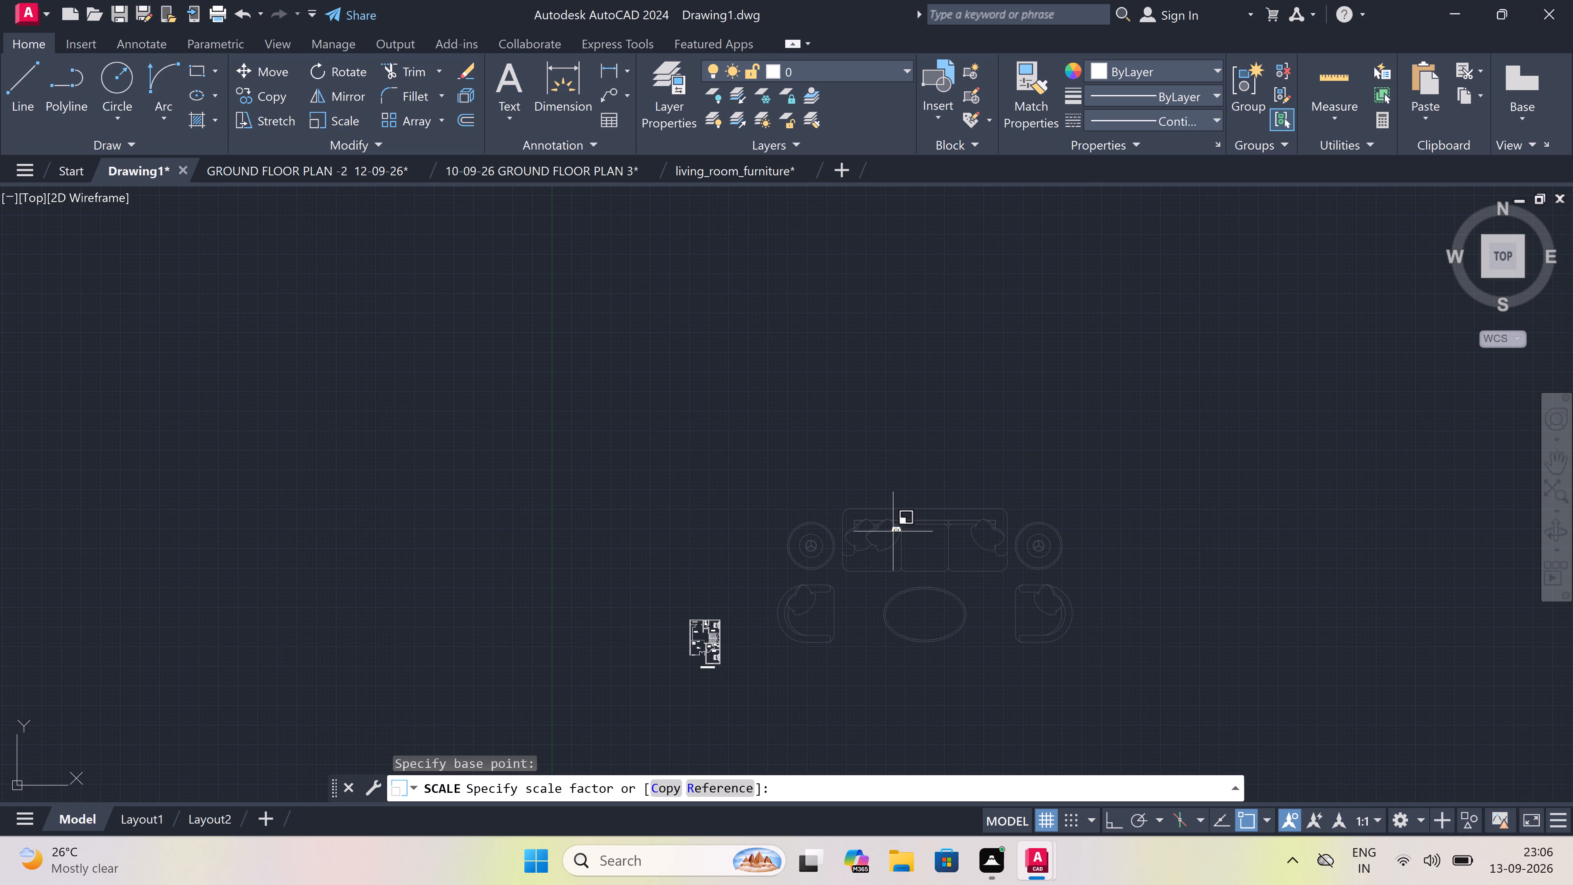
pyautogui.scroll(3, 889, 481)
pyautogui.scroll(-3, 889, 489)
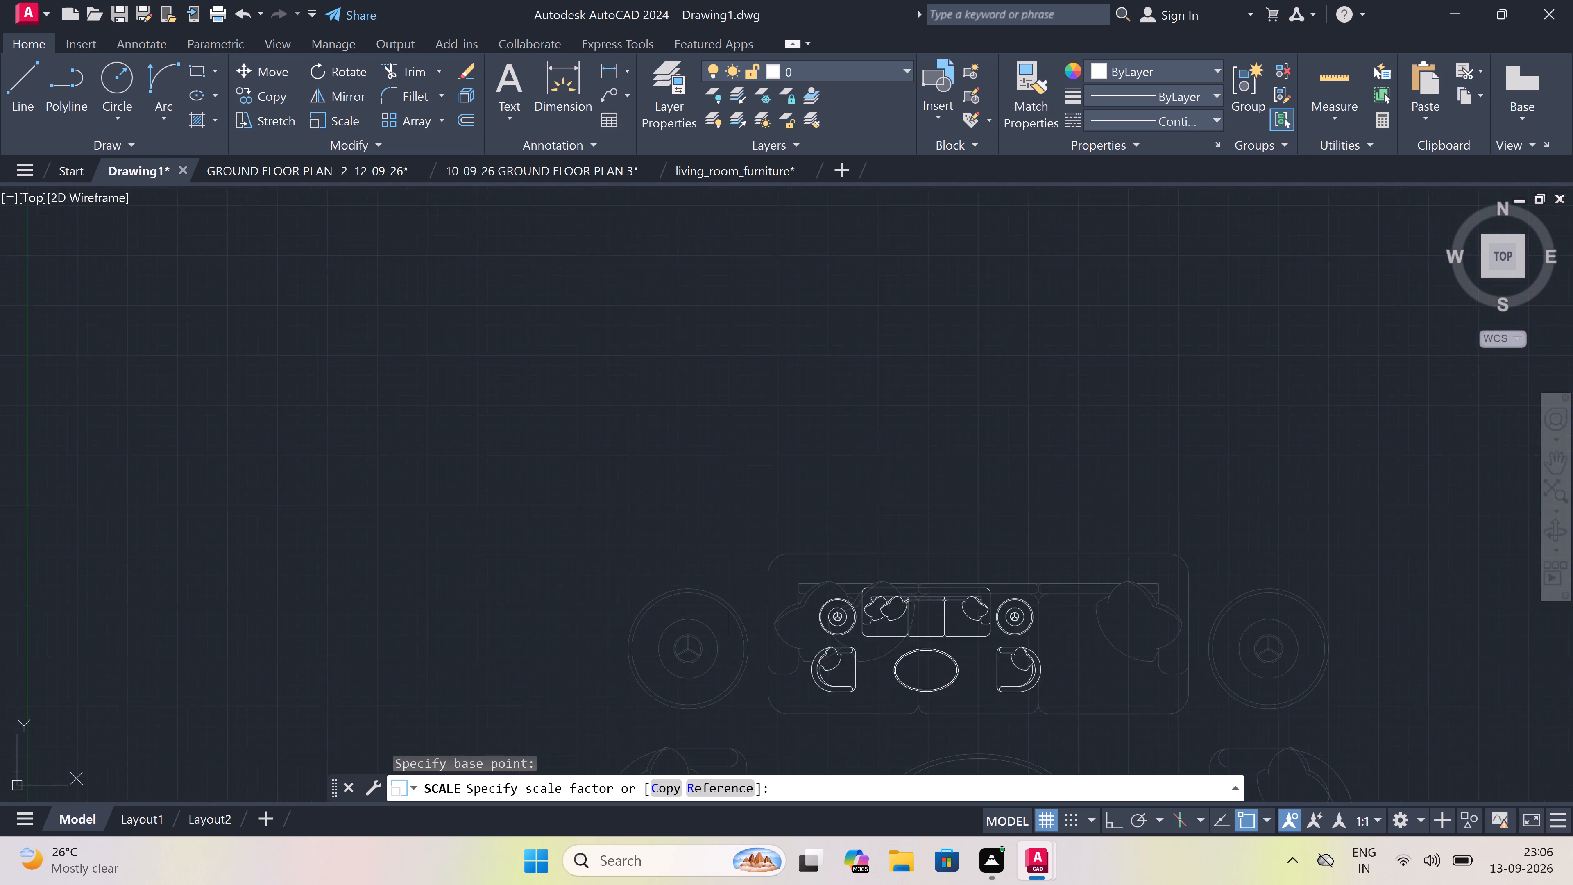
pyautogui.scroll(5, 887, 547)
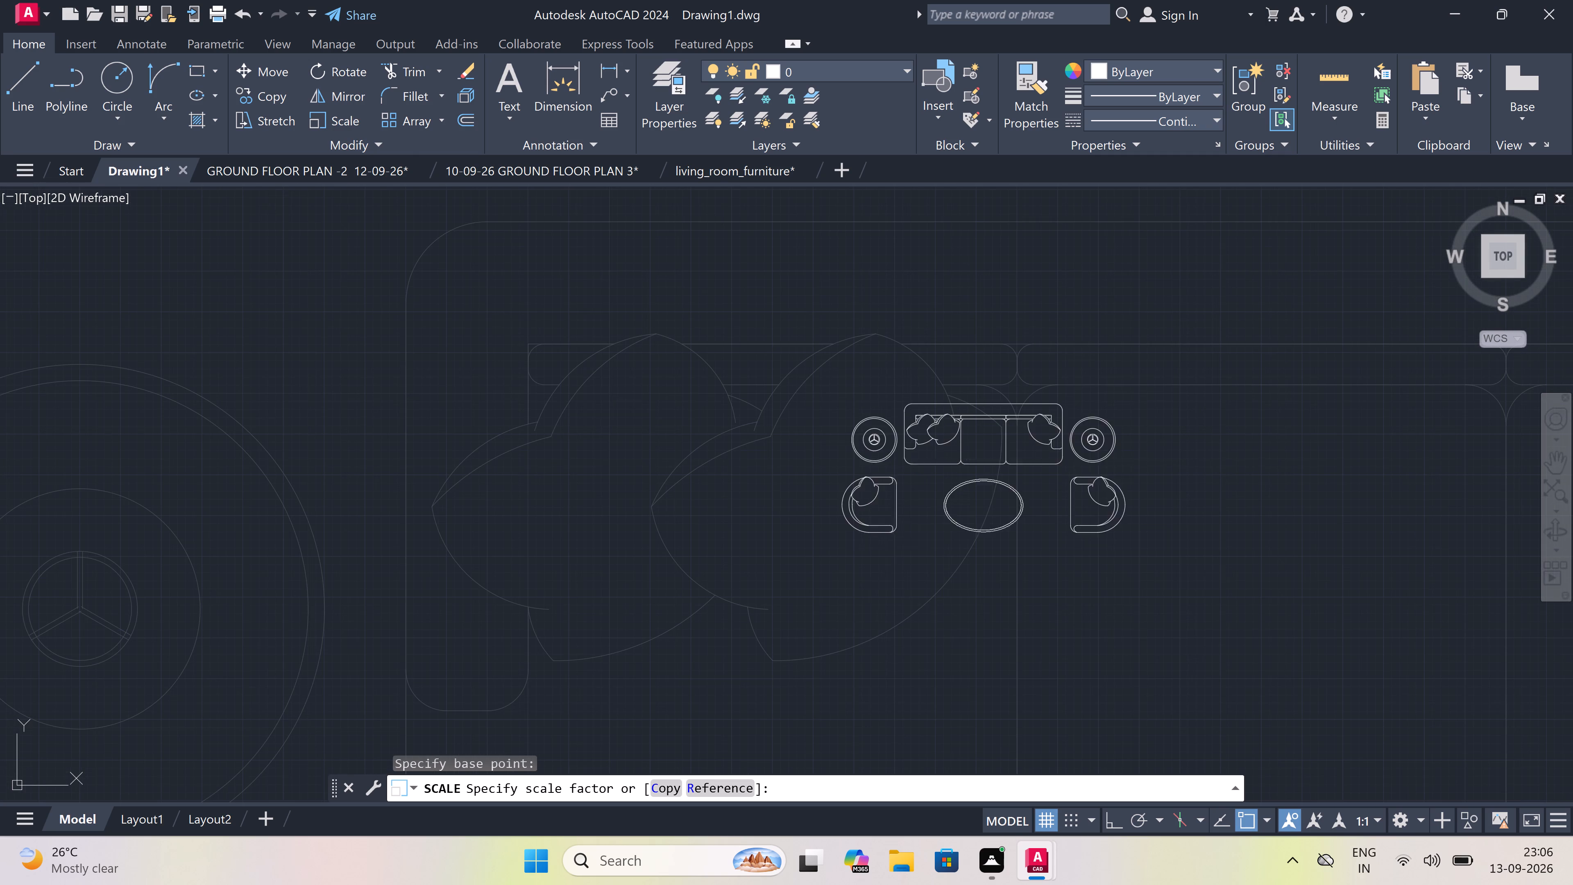
pyautogui.click(907, 510)
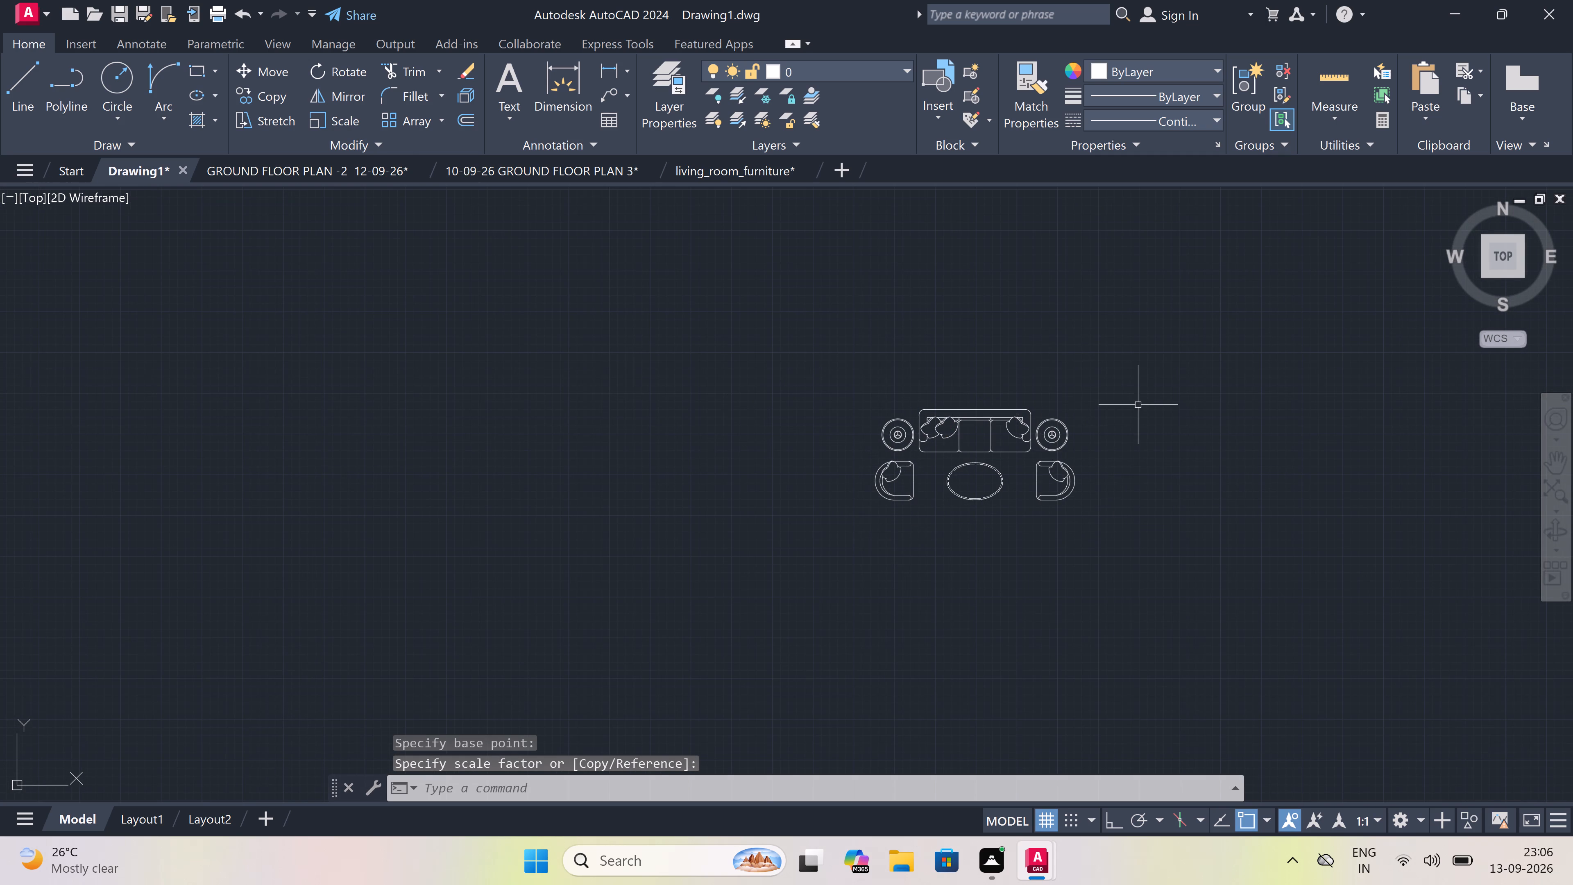
# Move the sofa set next to the floor plan, just outside the living room's west wall.
pyautogui.moveTo(1134, 402); pyautogui.dragTo(994, 464)
pyautogui.click(714, 541)
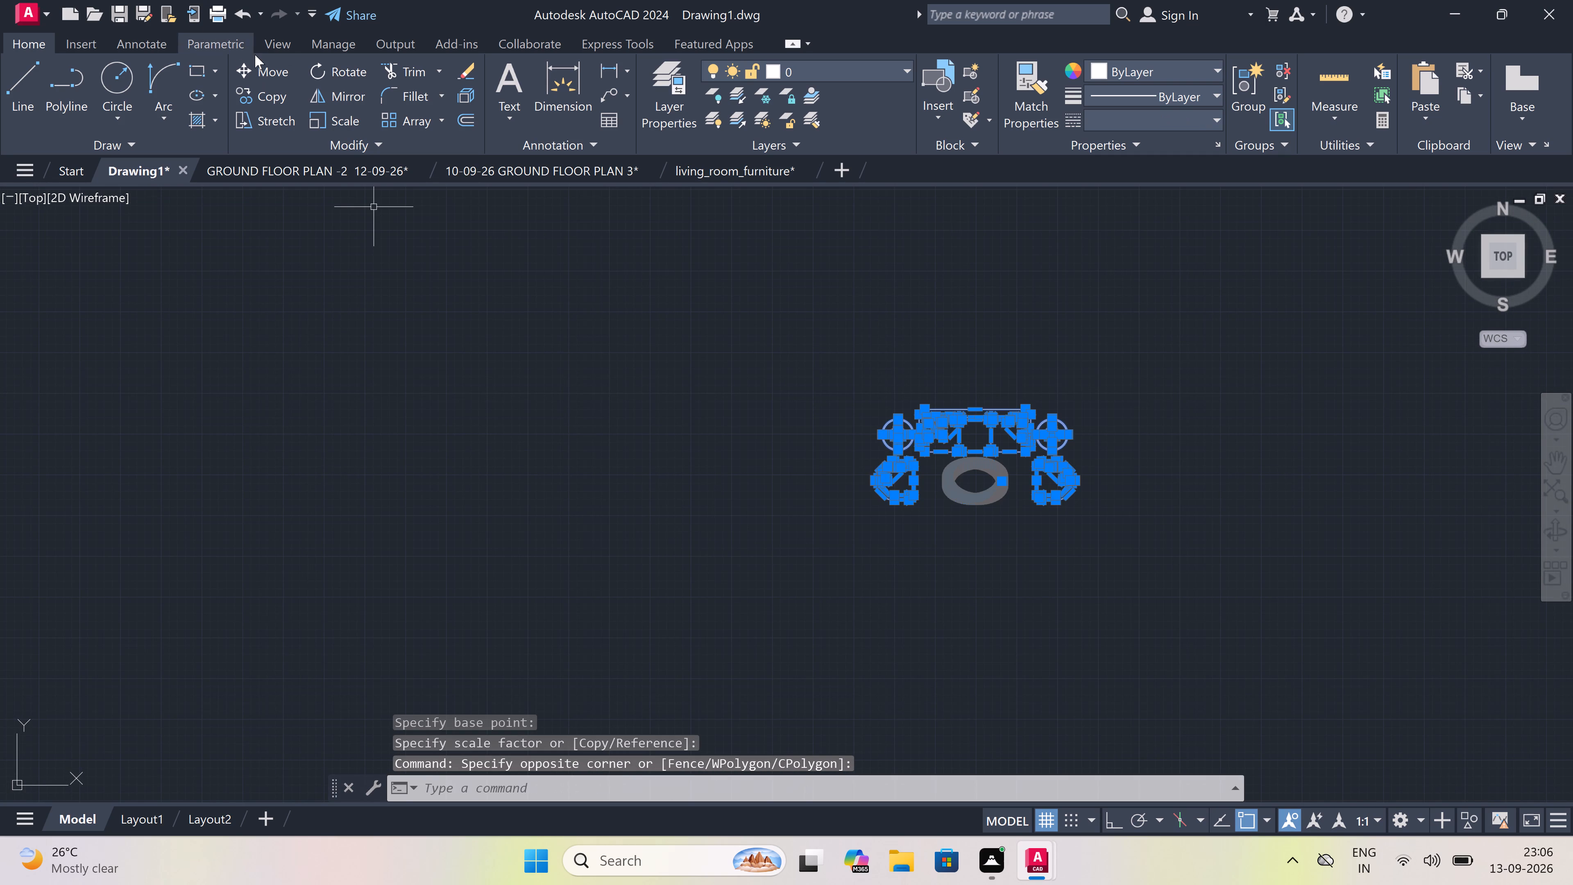
pyautogui.click(261, 61)
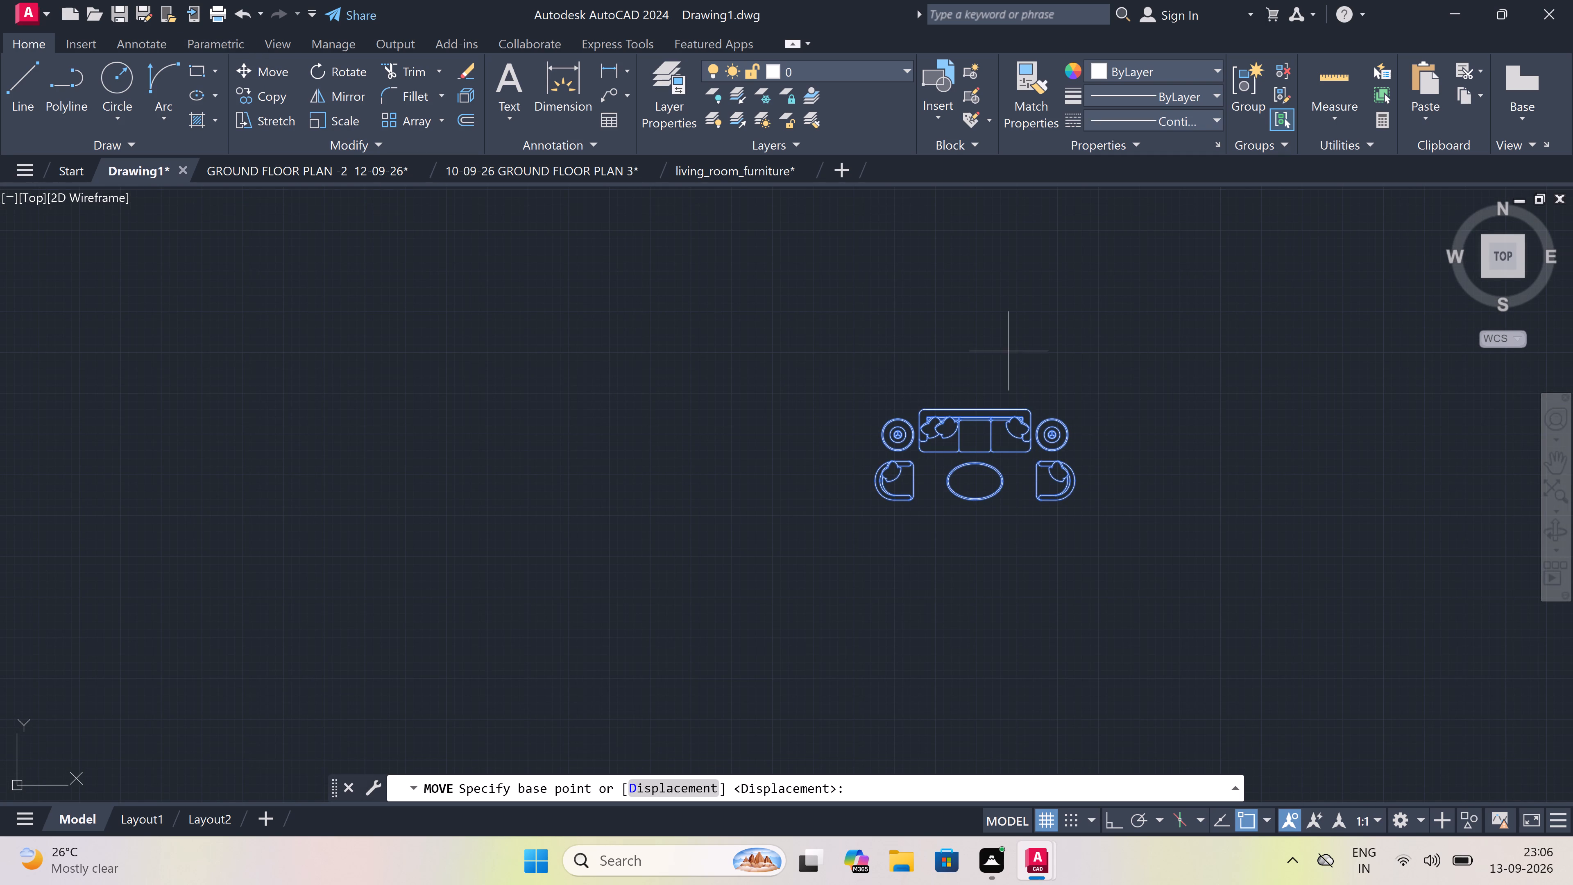
pyautogui.moveTo(963, 416); pyautogui.dragTo(852, 479)
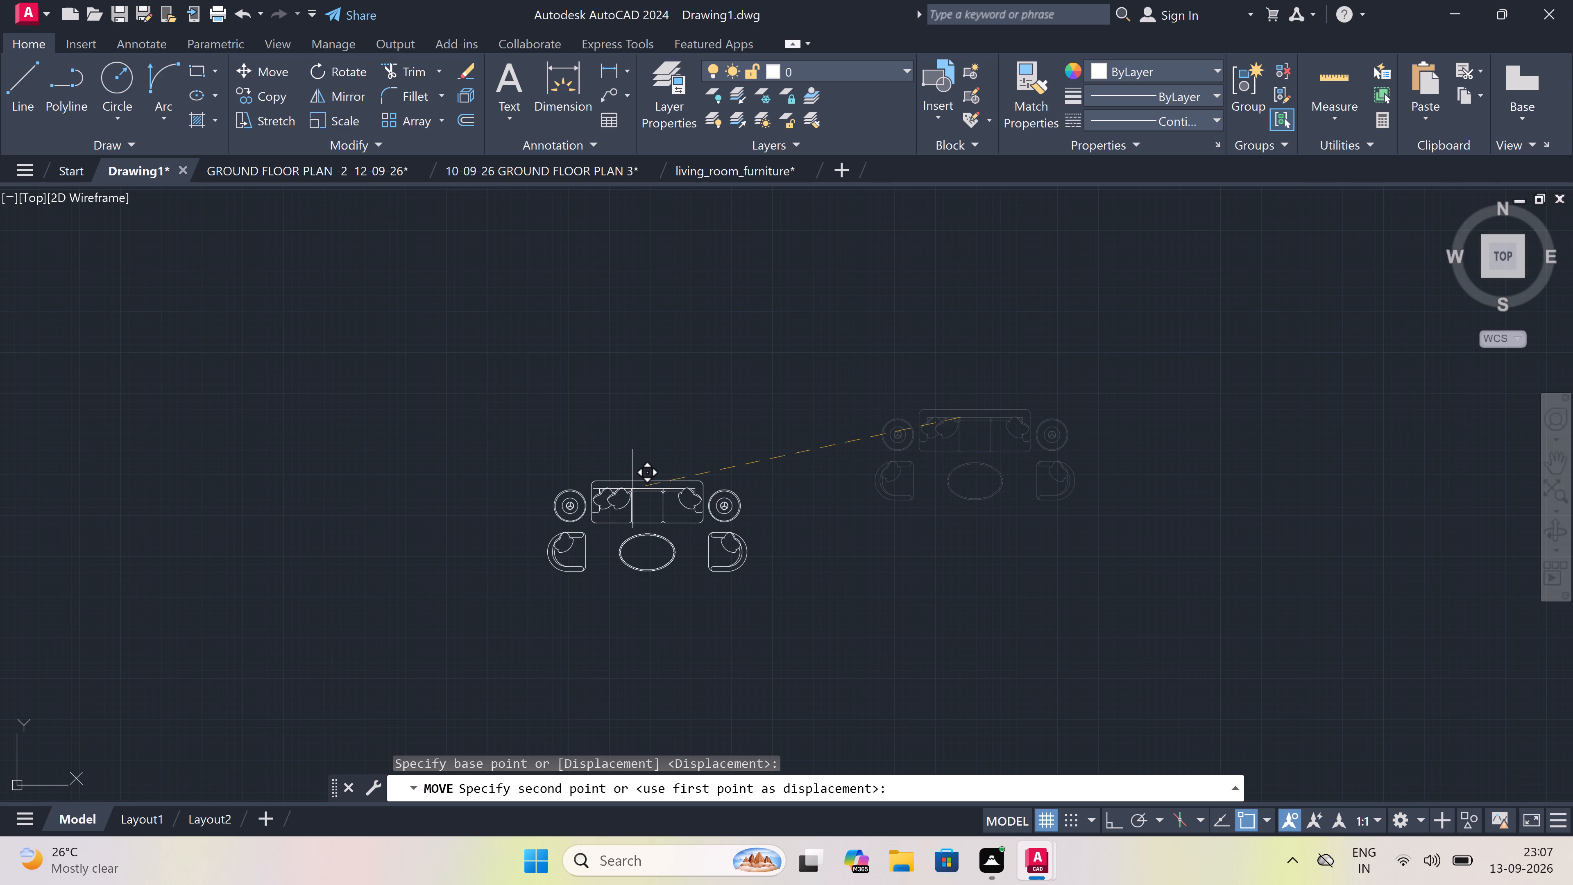
pyautogui.scroll(-7, 668, 437)
pyautogui.scroll(3, 391, 595)
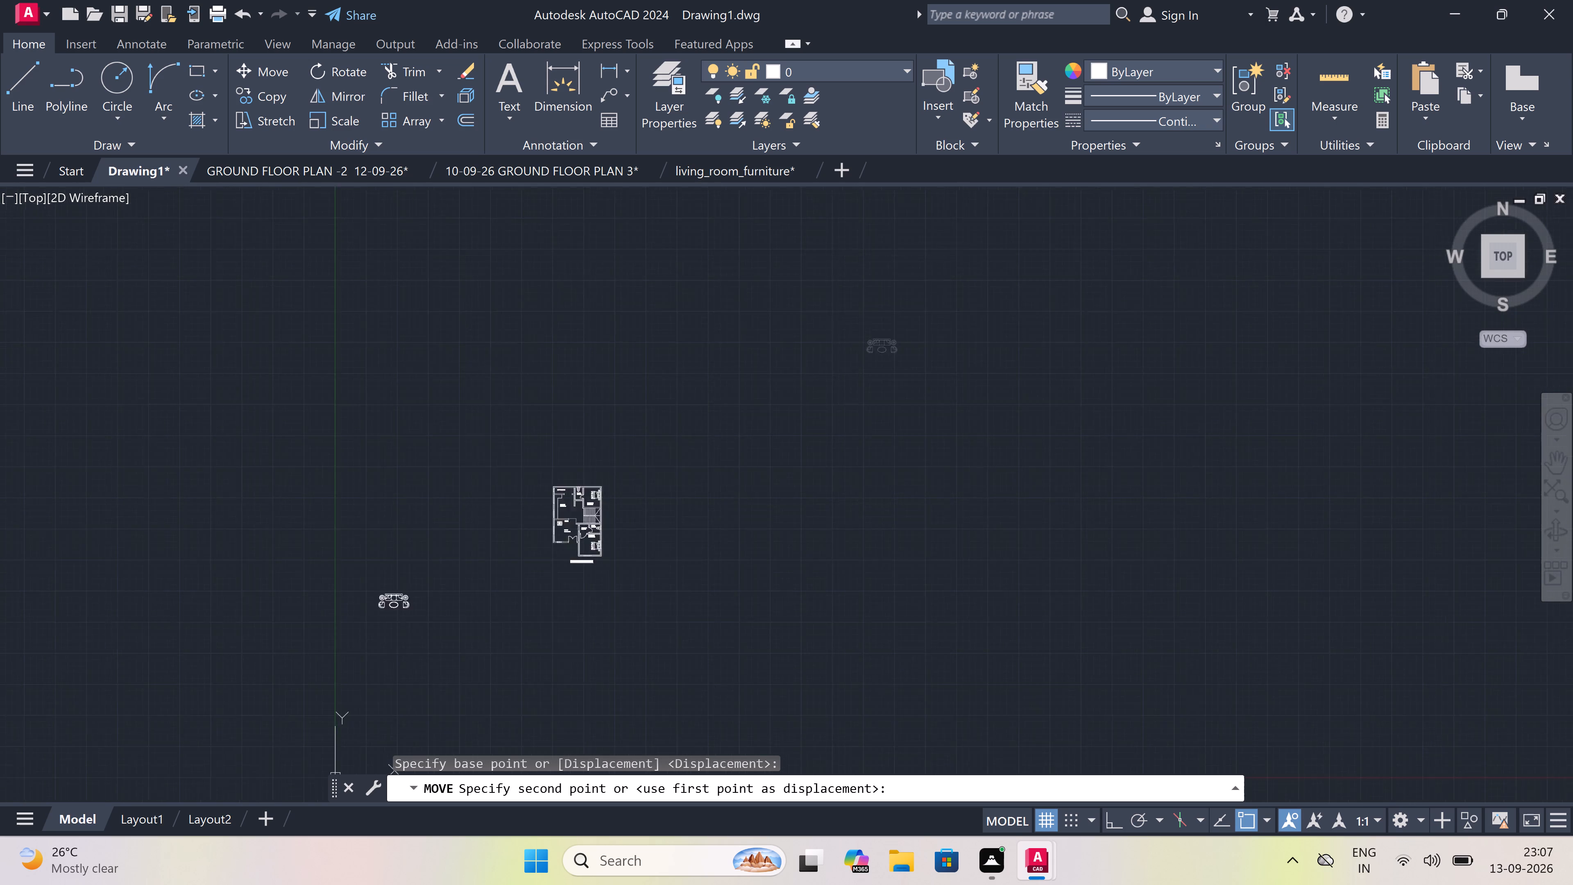
pyautogui.scroll(3, 591, 503)
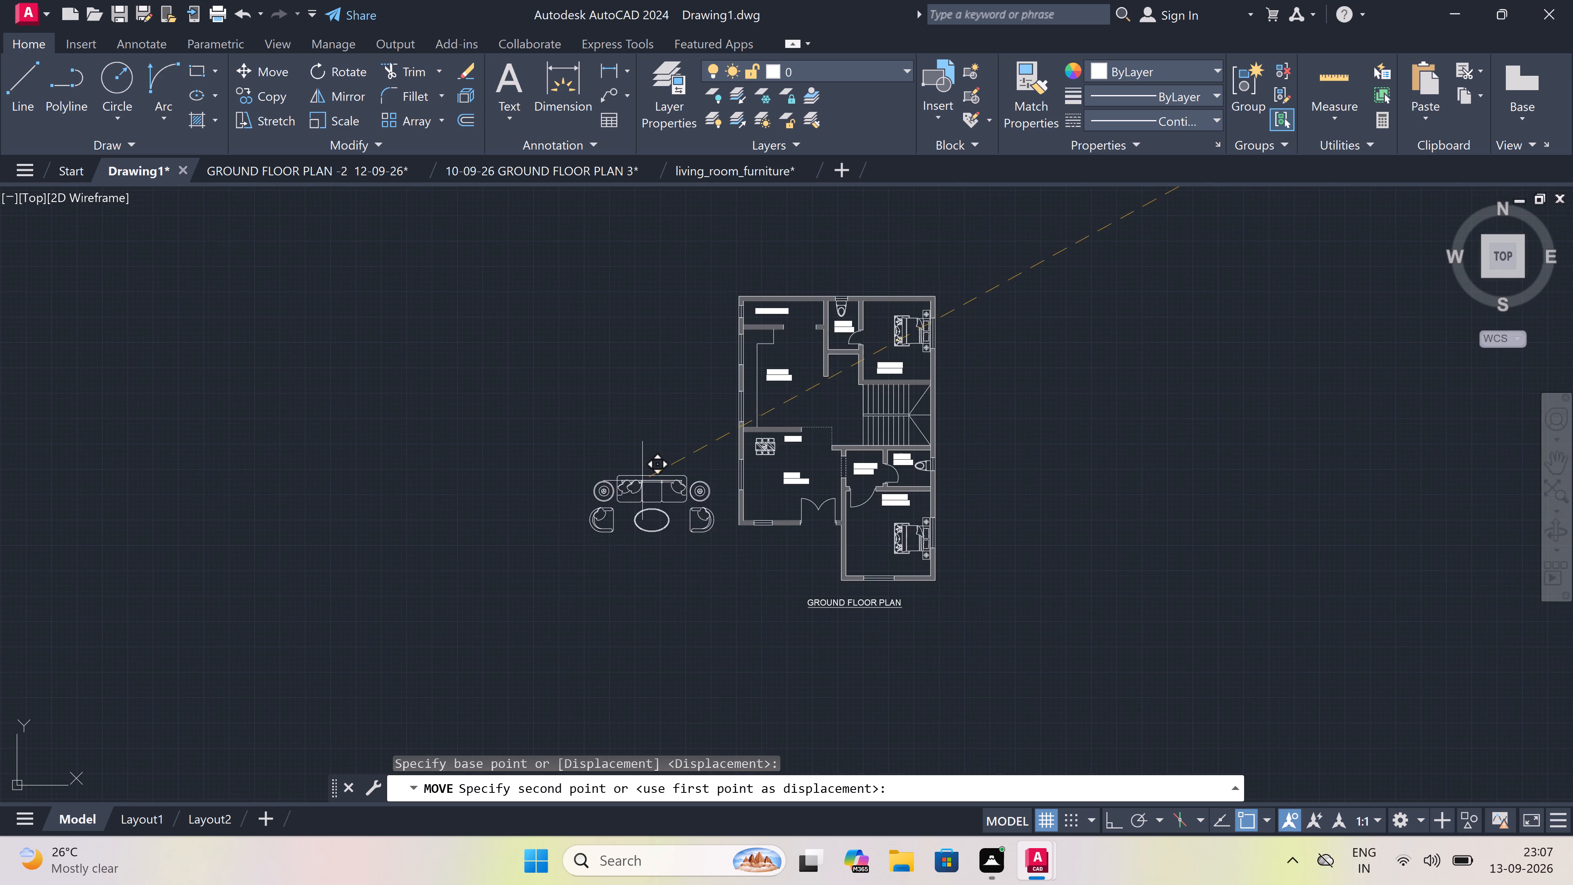
pyautogui.scroll(3, 642, 481)
pyautogui.click(650, 433)
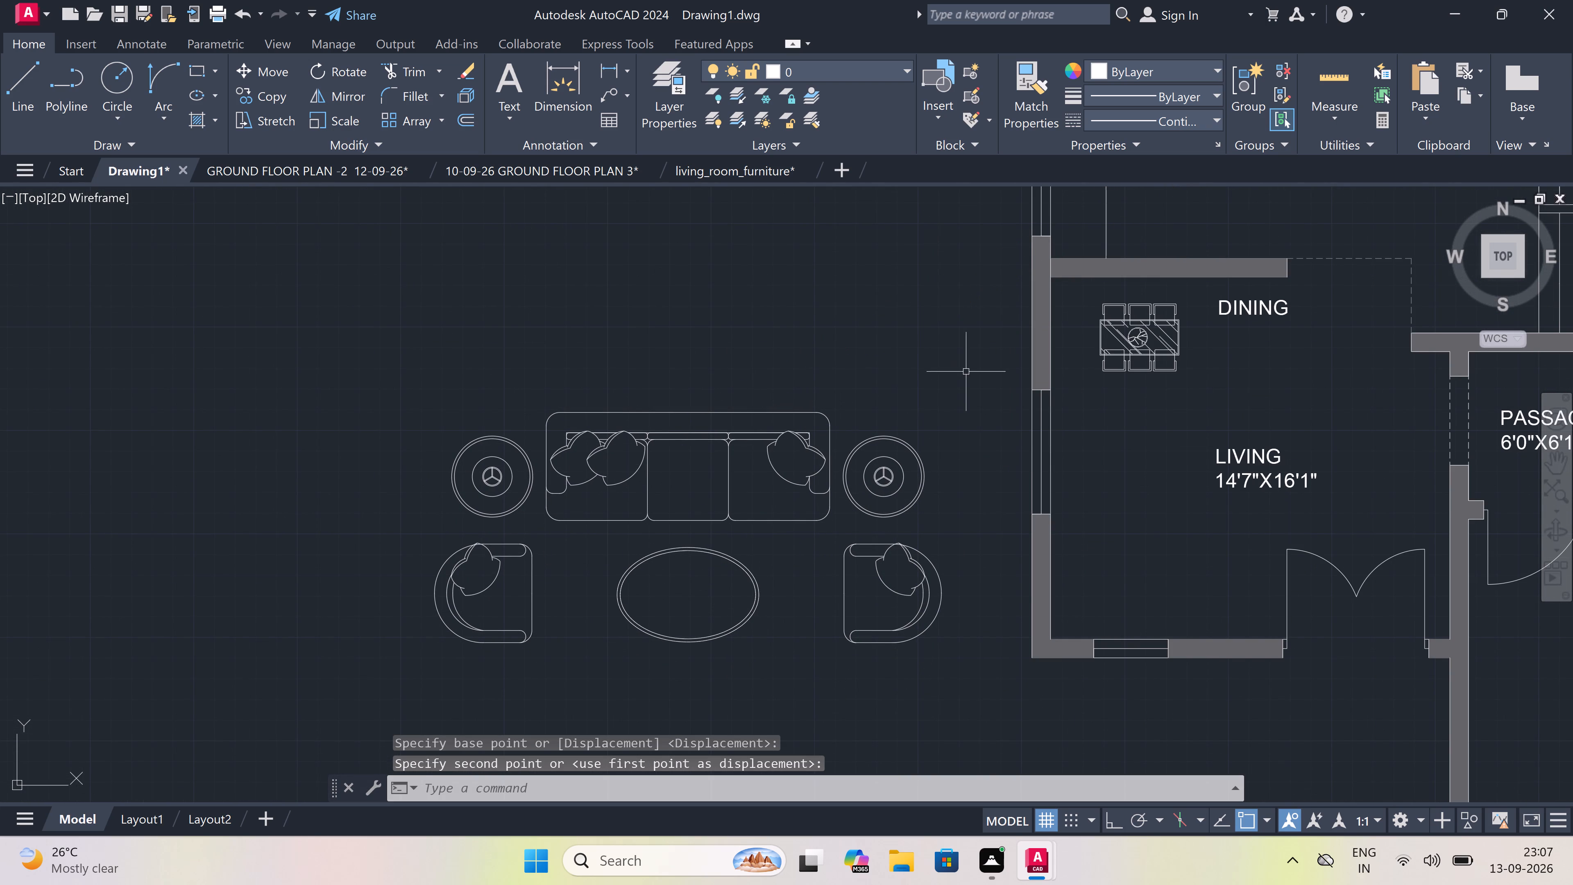
# Scale the sofa set down again freehand so it suits the size of the living room.
pyautogui.moveTo(977, 379); pyautogui.dragTo(977, 388)
pyautogui.click(374, 675)
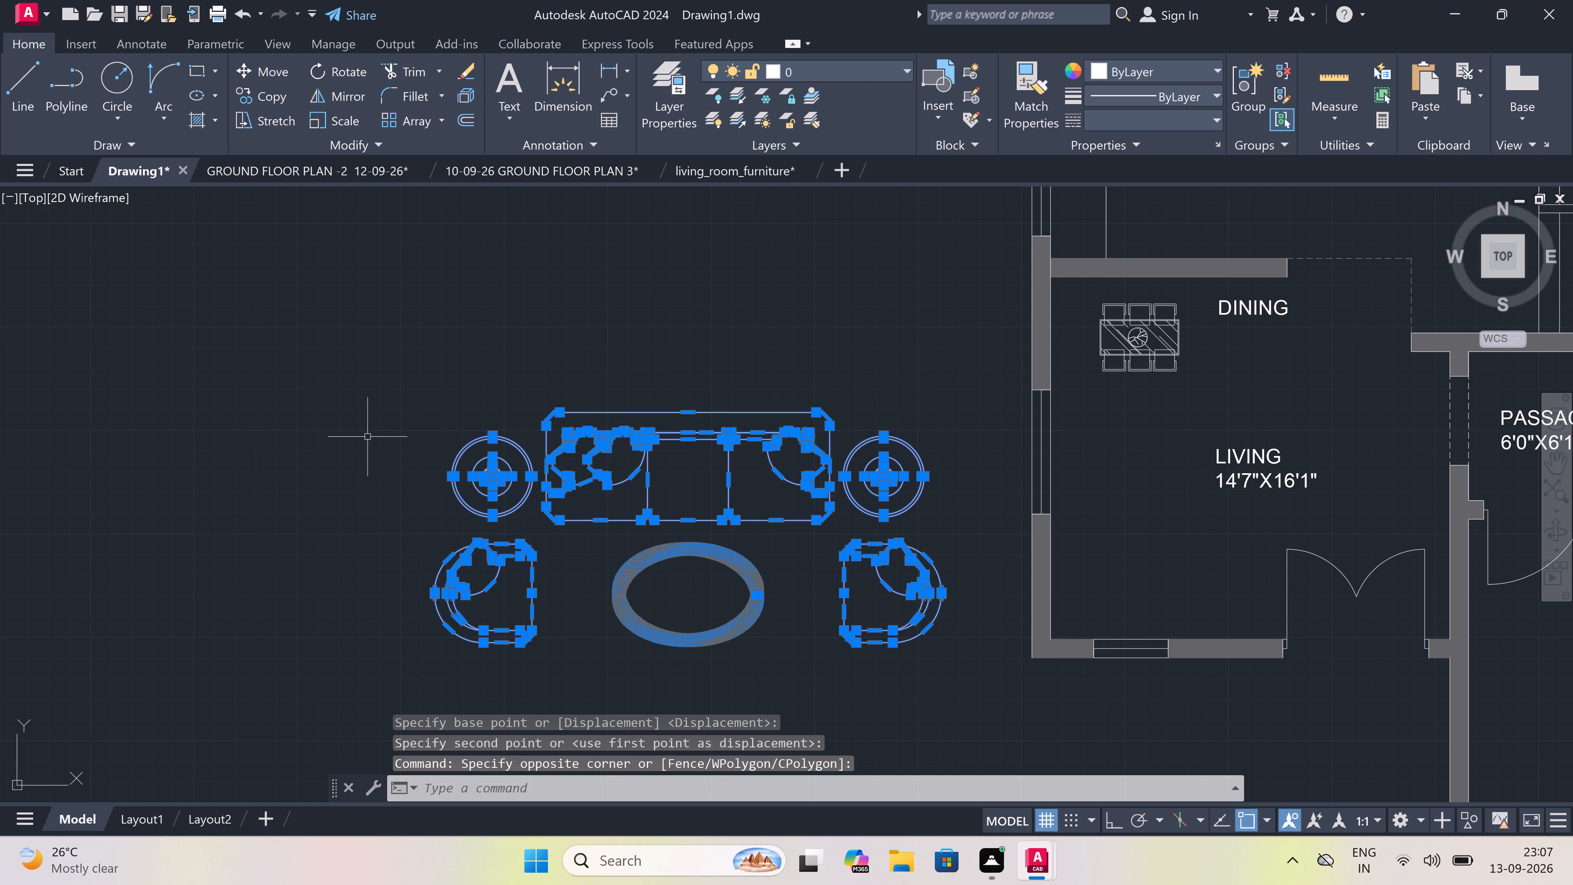
pyautogui.click(332, 121)
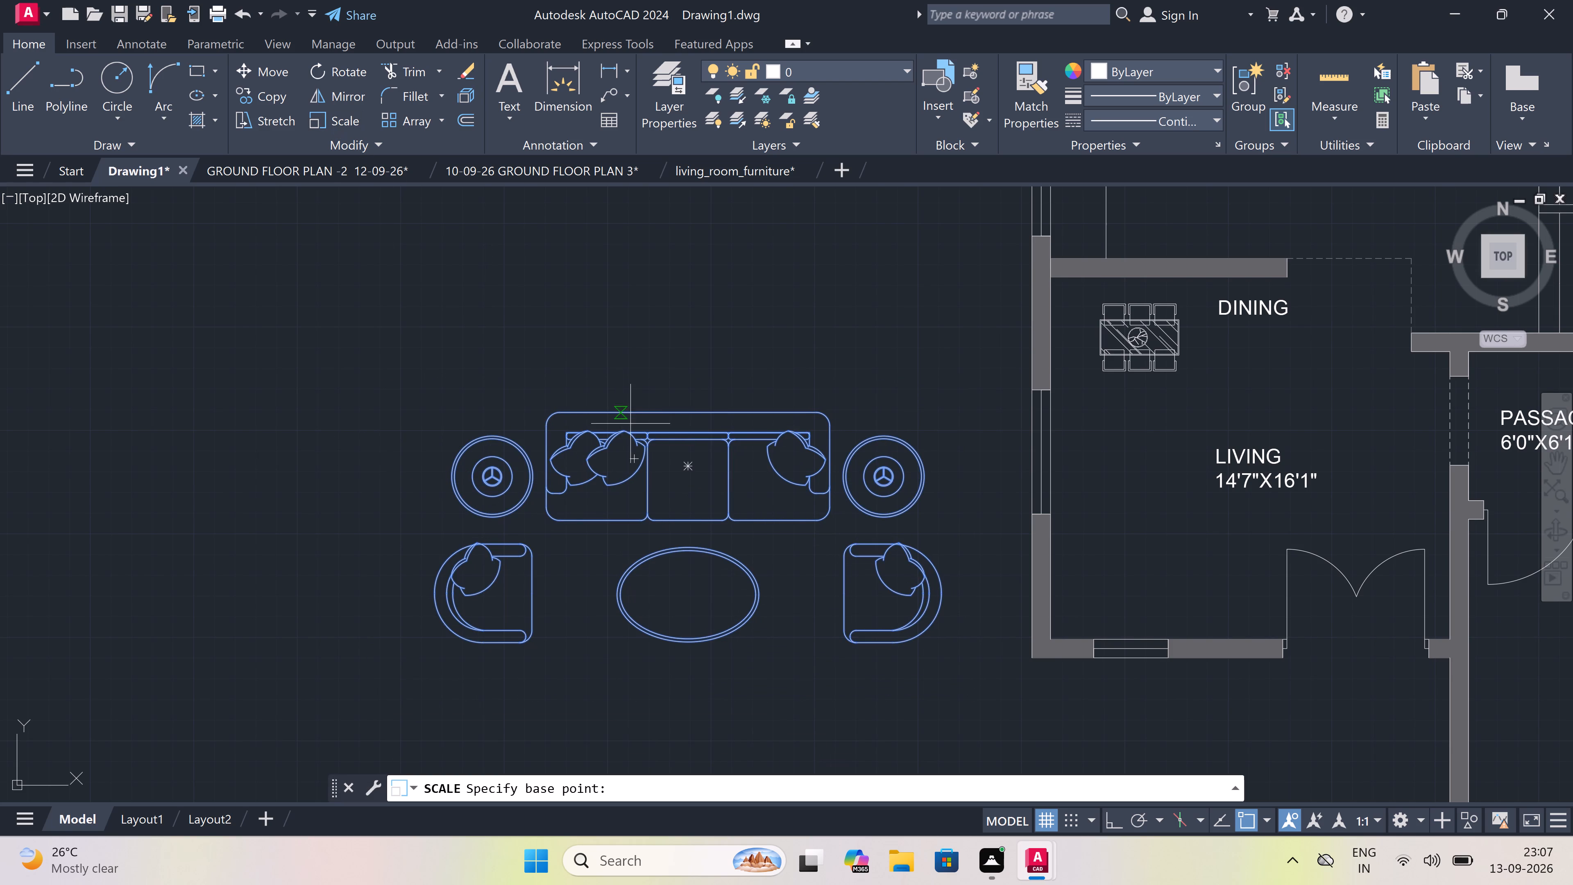
pyautogui.moveTo(630, 423); pyautogui.dragTo(627, 411)
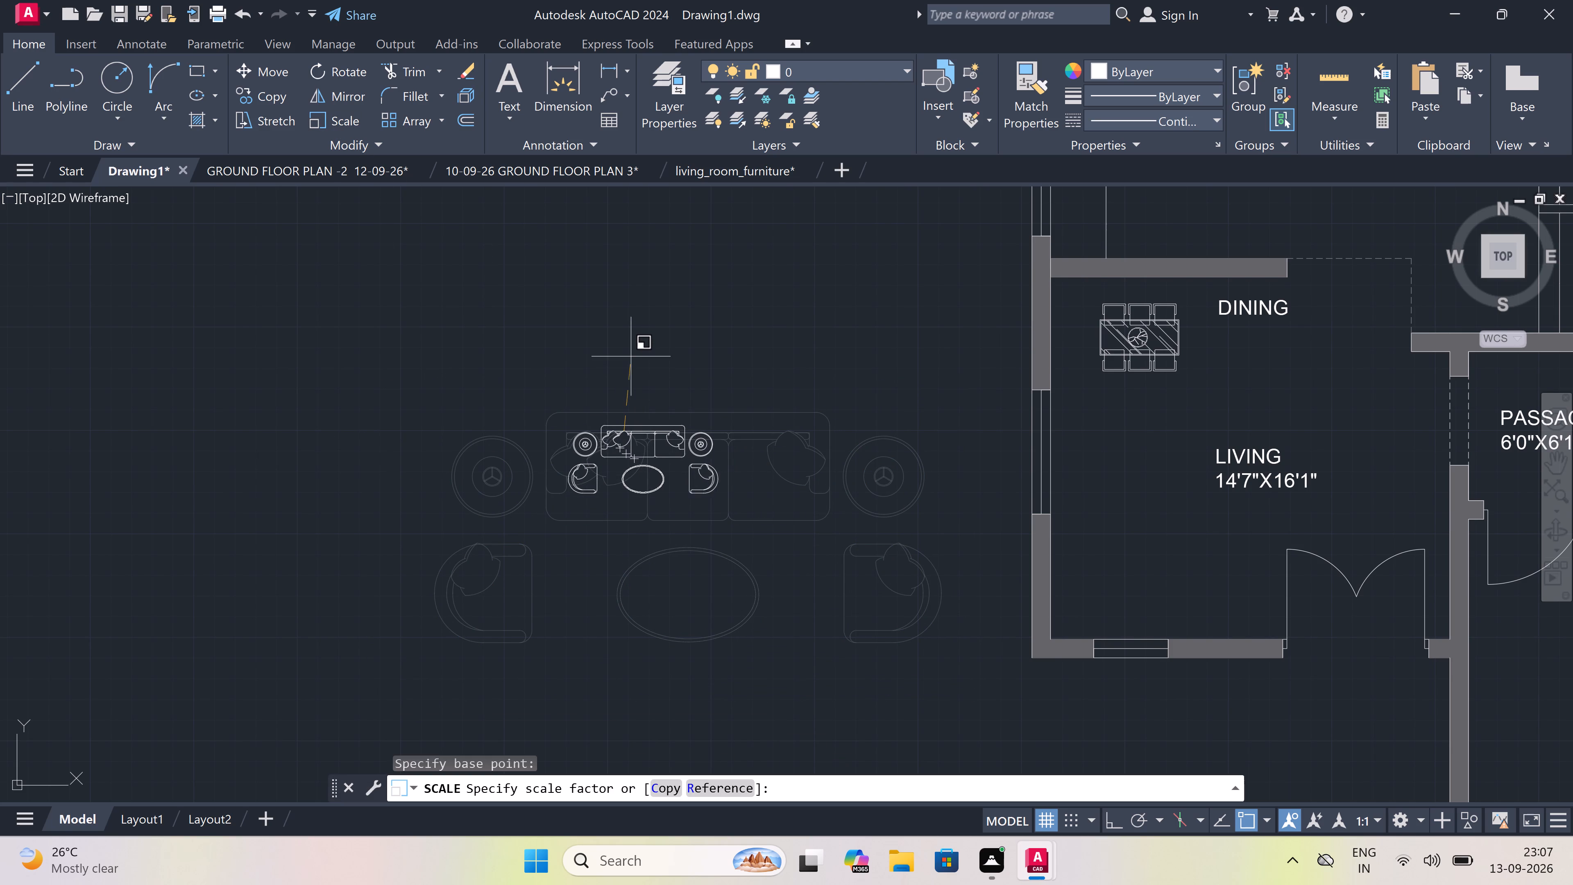
pyautogui.moveTo(634, 334); pyautogui.dragTo(636, 340)
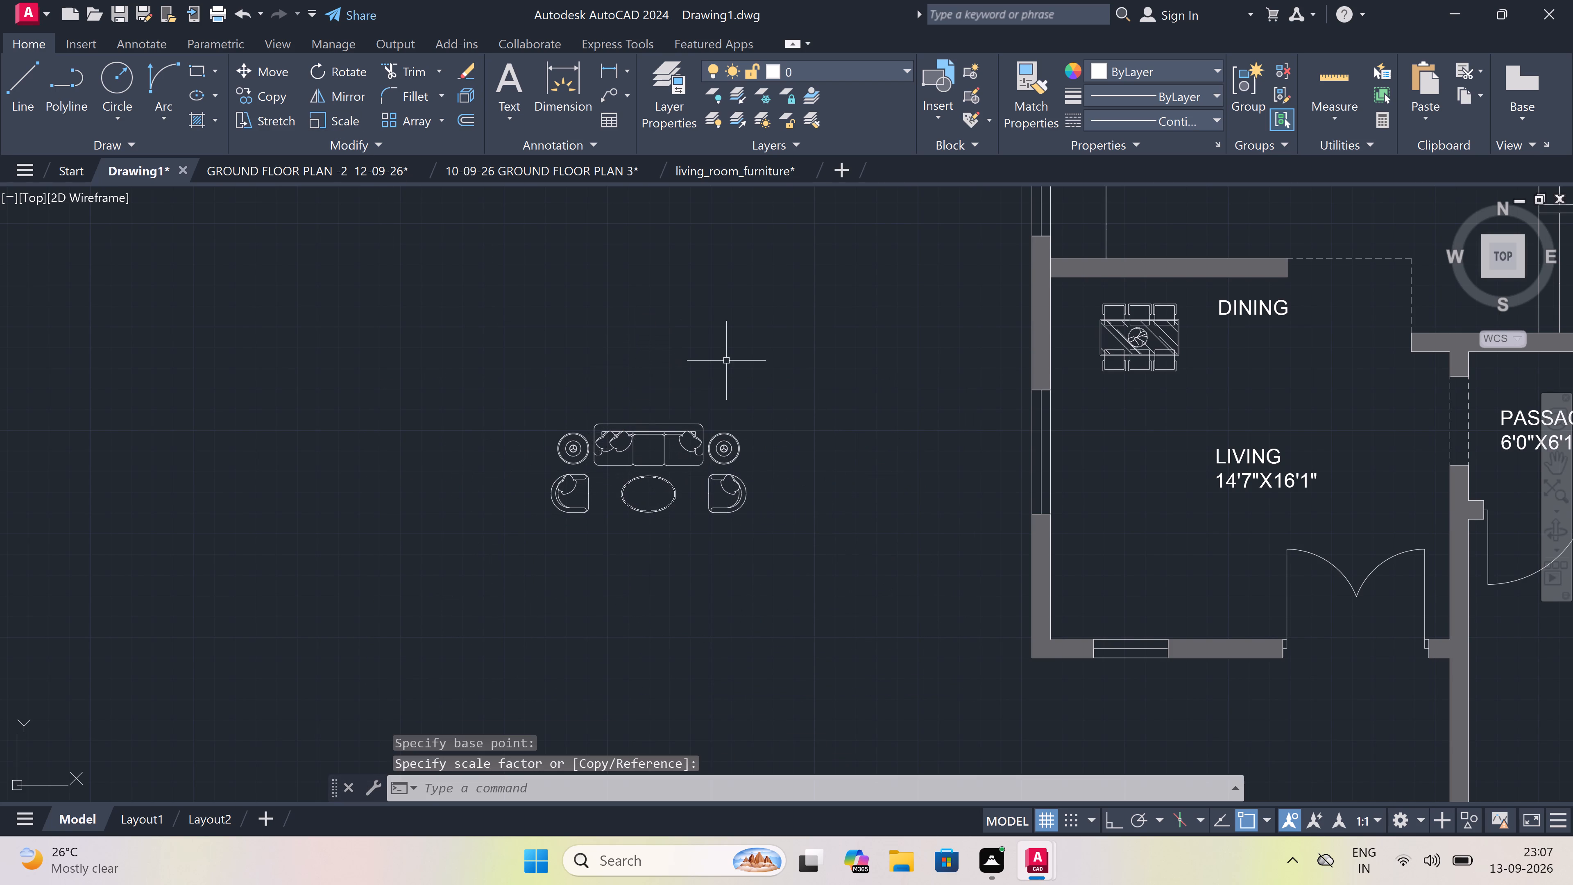
# Rotate the sofa set 90° counterclockwise with Ortho on, so the sofa's back faces west.
pyautogui.moveTo(851, 378); pyautogui.dragTo(738, 441)
pyautogui.moveTo(143, 586); pyautogui.dragTo(169, 563)
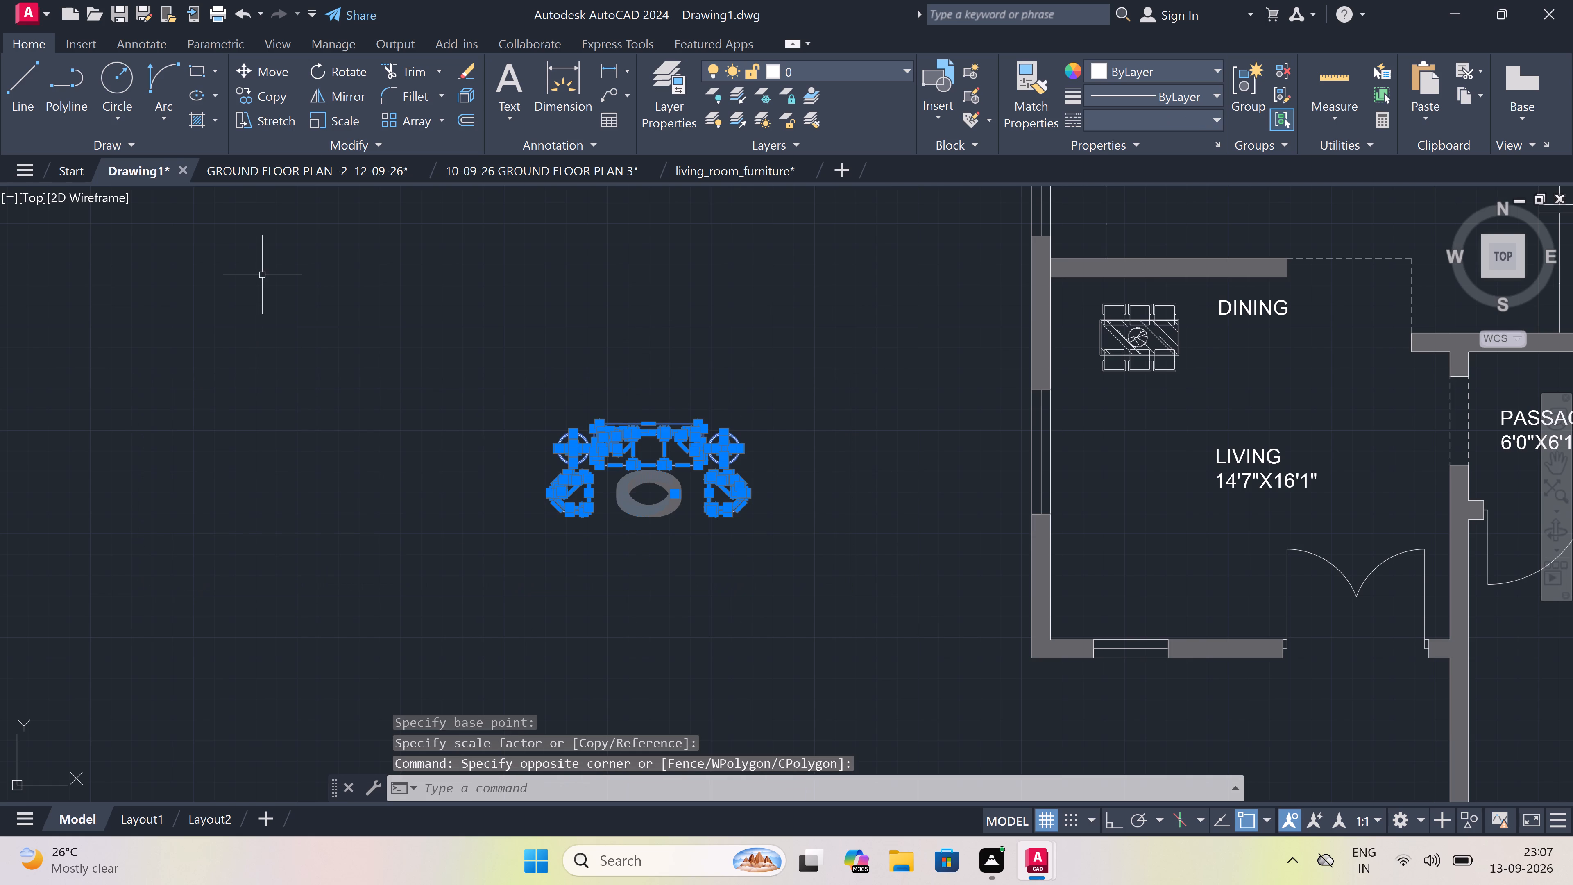
pyautogui.click(322, 68)
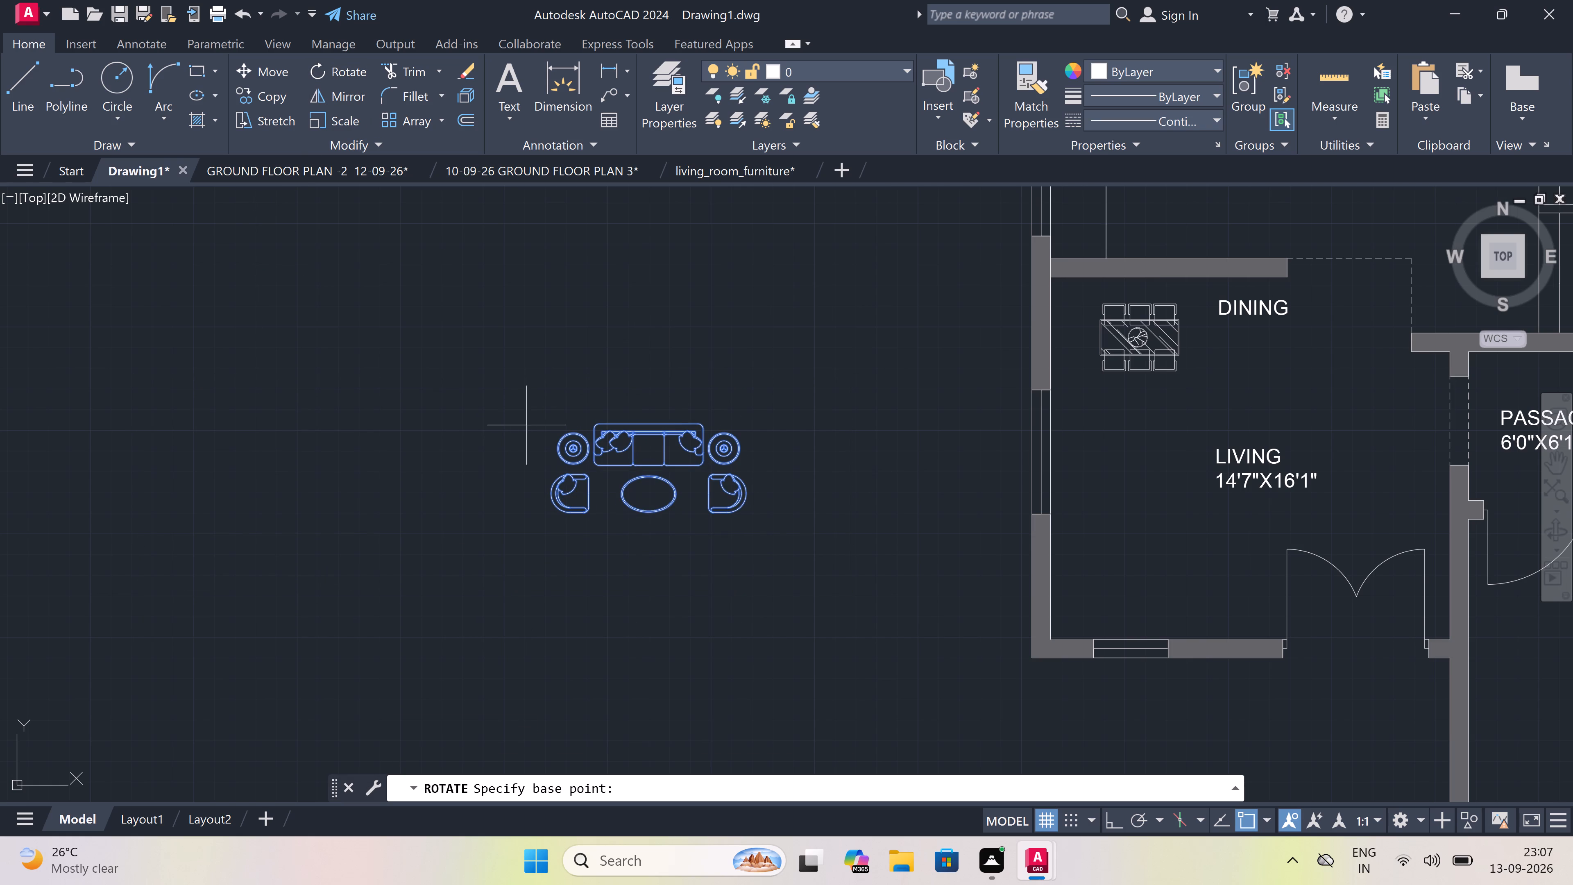
pyautogui.moveTo(639, 466); pyautogui.dragTo(629, 446)
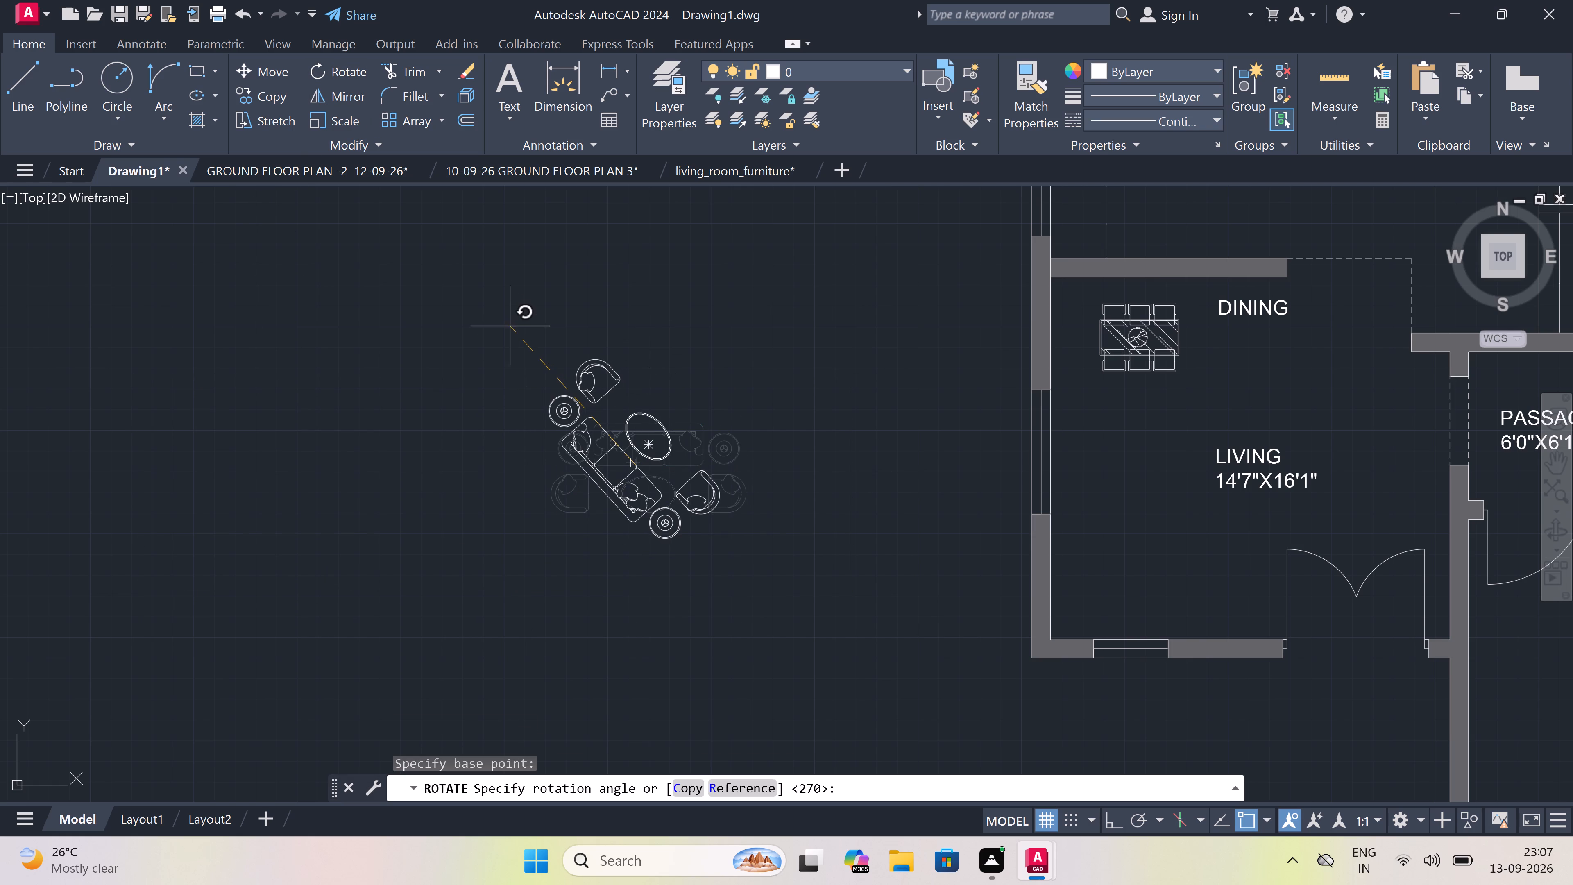
pyautogui.press('F8')
pyautogui.moveTo(608, 321); pyautogui.dragTo(610, 322)
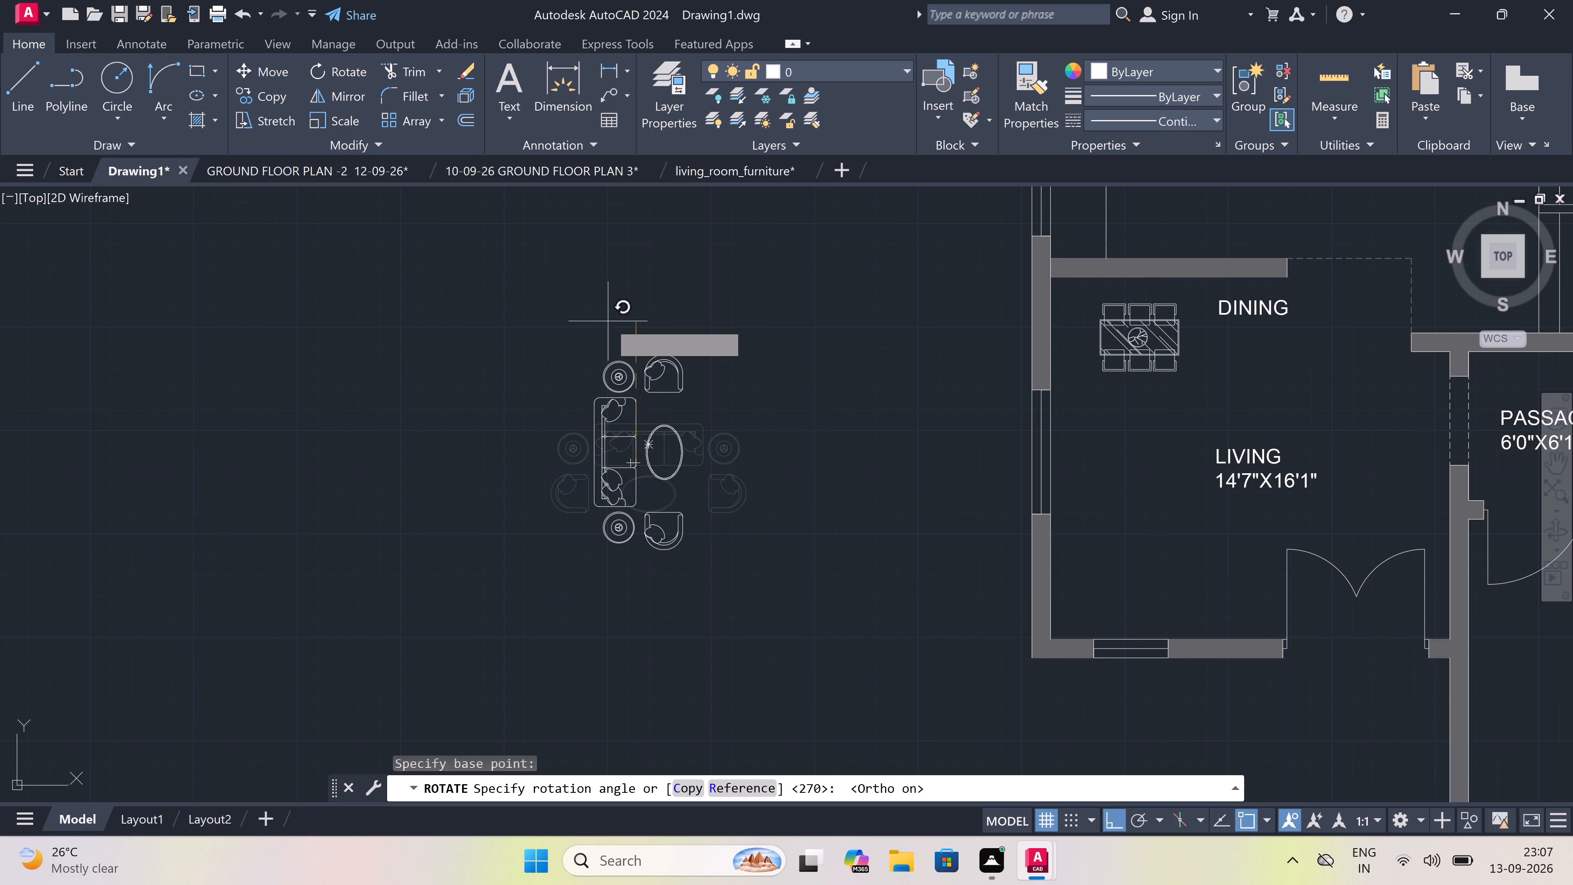
pyautogui.moveTo(610, 322); pyautogui.dragTo(611, 327)
# Move the rotated sofa set into the living room with Ortho off, placing the sofa's back against the west wall's inner face.
pyautogui.moveTo(721, 341); pyautogui.dragTo(719, 356)
pyautogui.moveTo(274, 595); pyautogui.dragTo(275, 590)
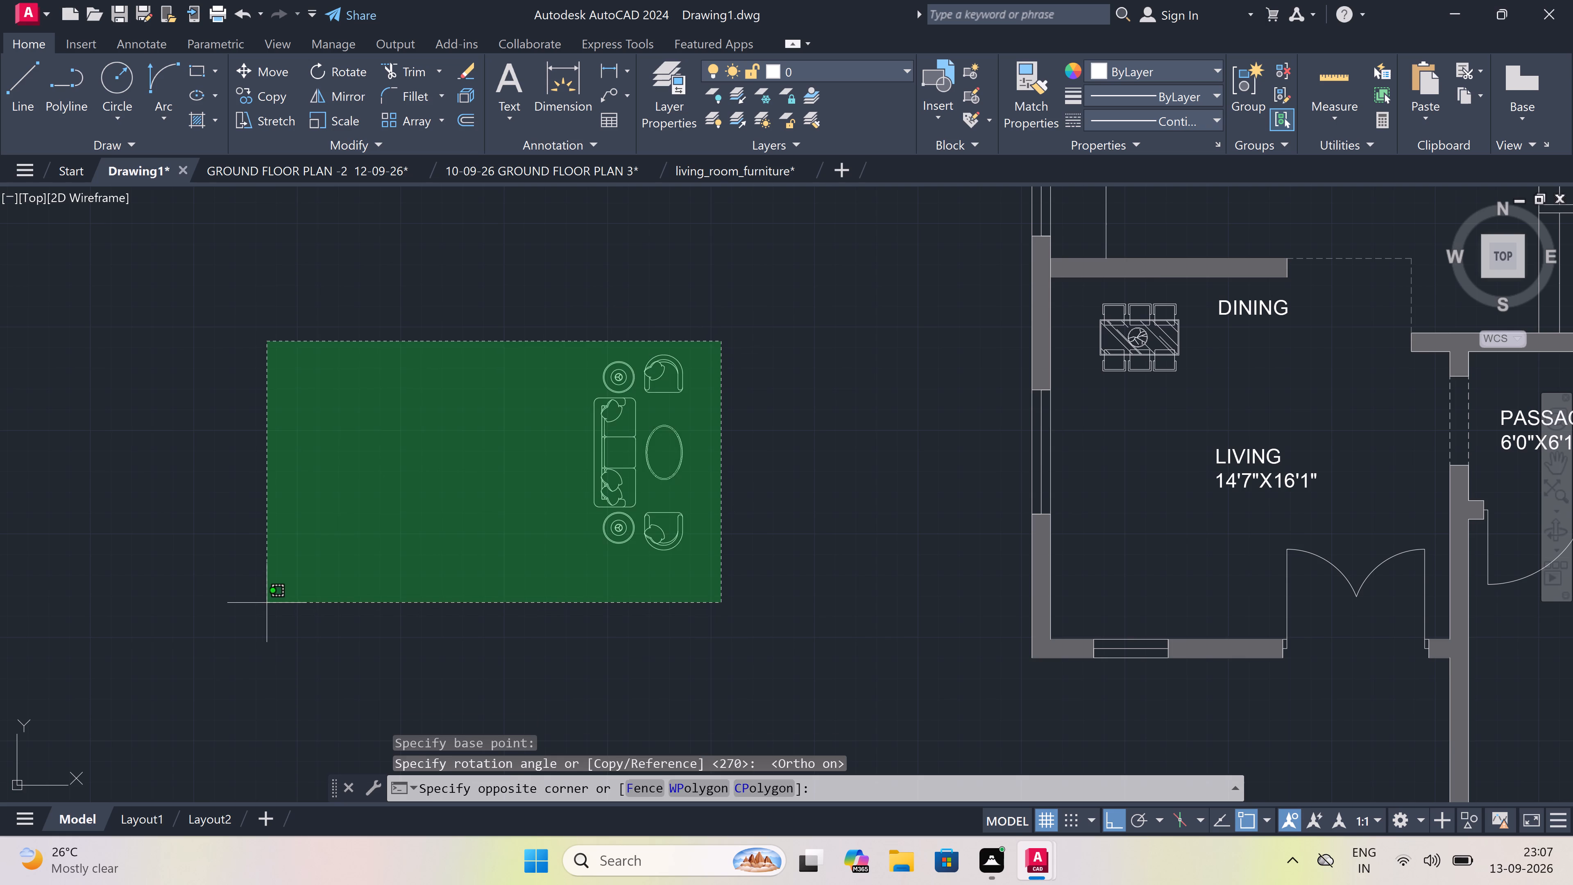
pyautogui.moveTo(250, 64); pyautogui.dragTo(252, 68)
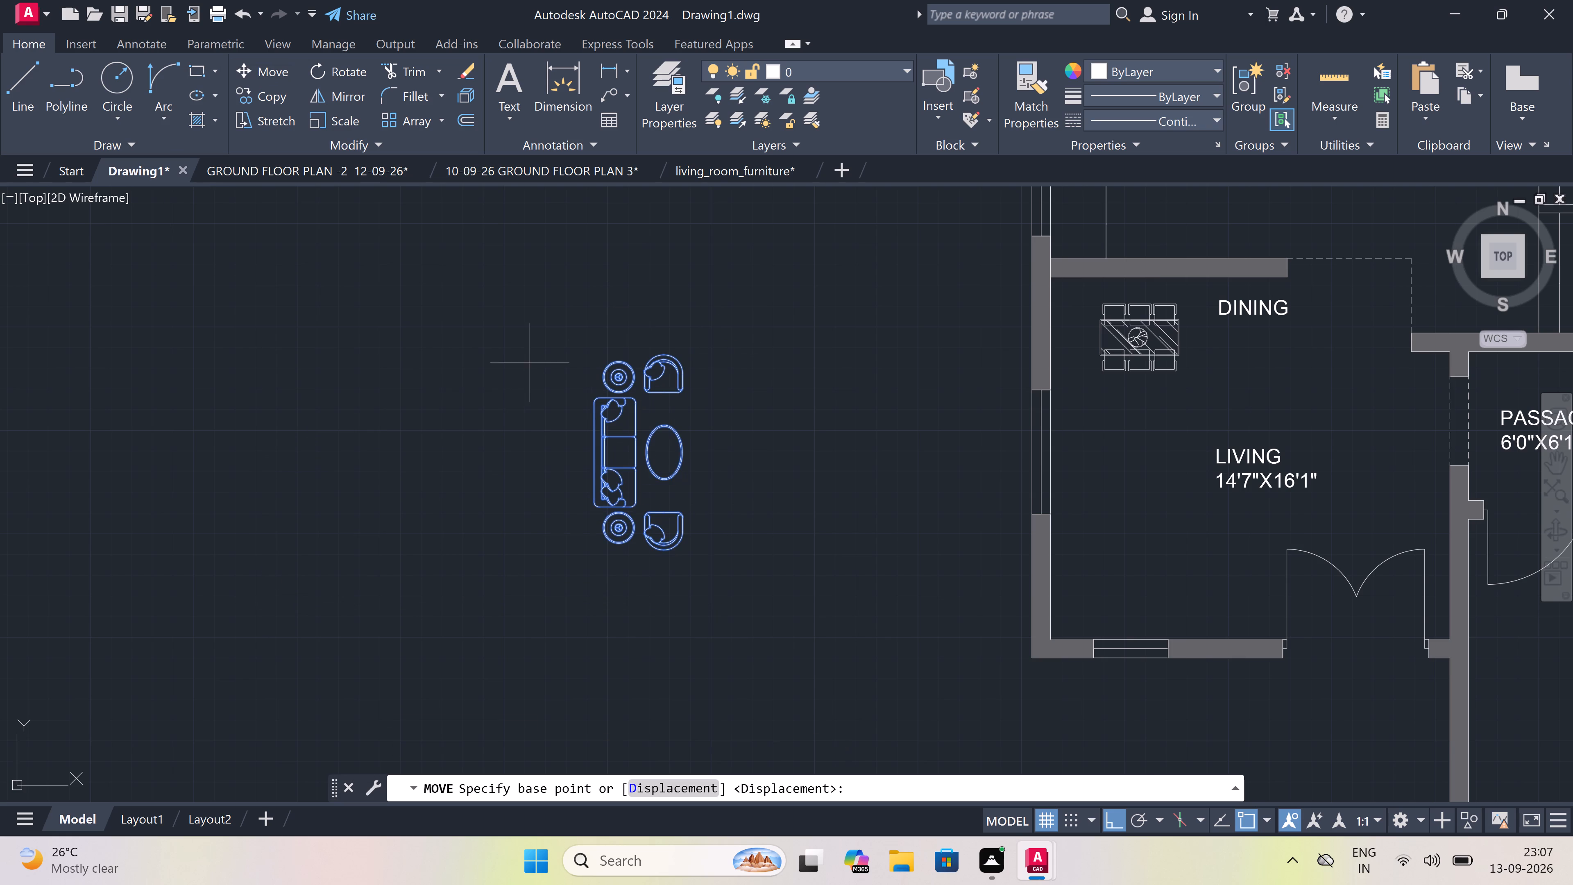
pyautogui.moveTo(592, 448); pyautogui.dragTo(735, 490)
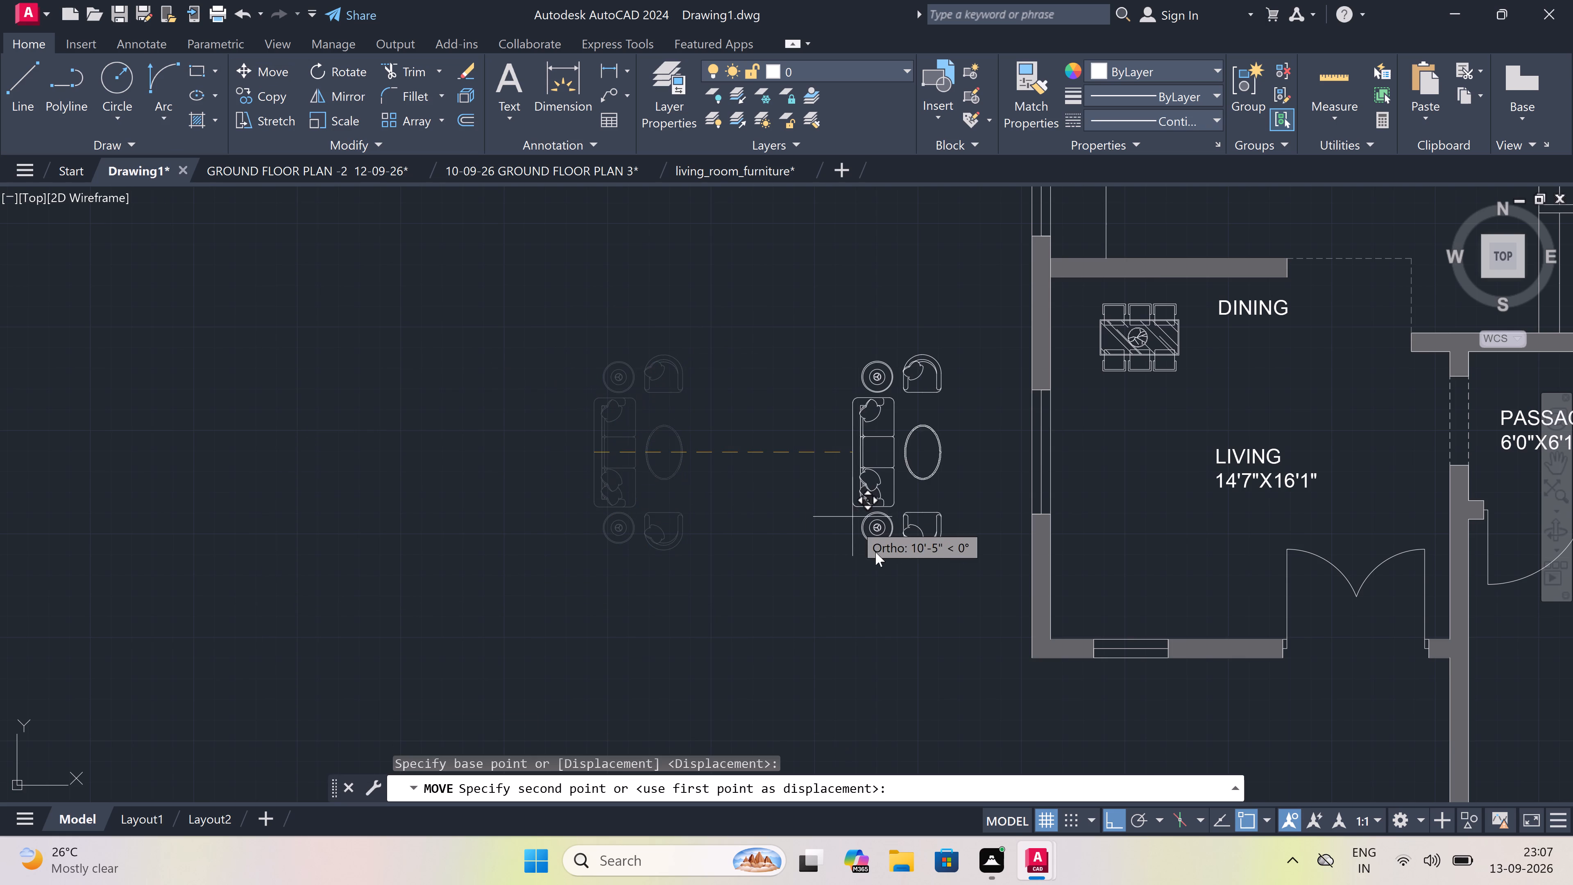
pyautogui.press('F8')
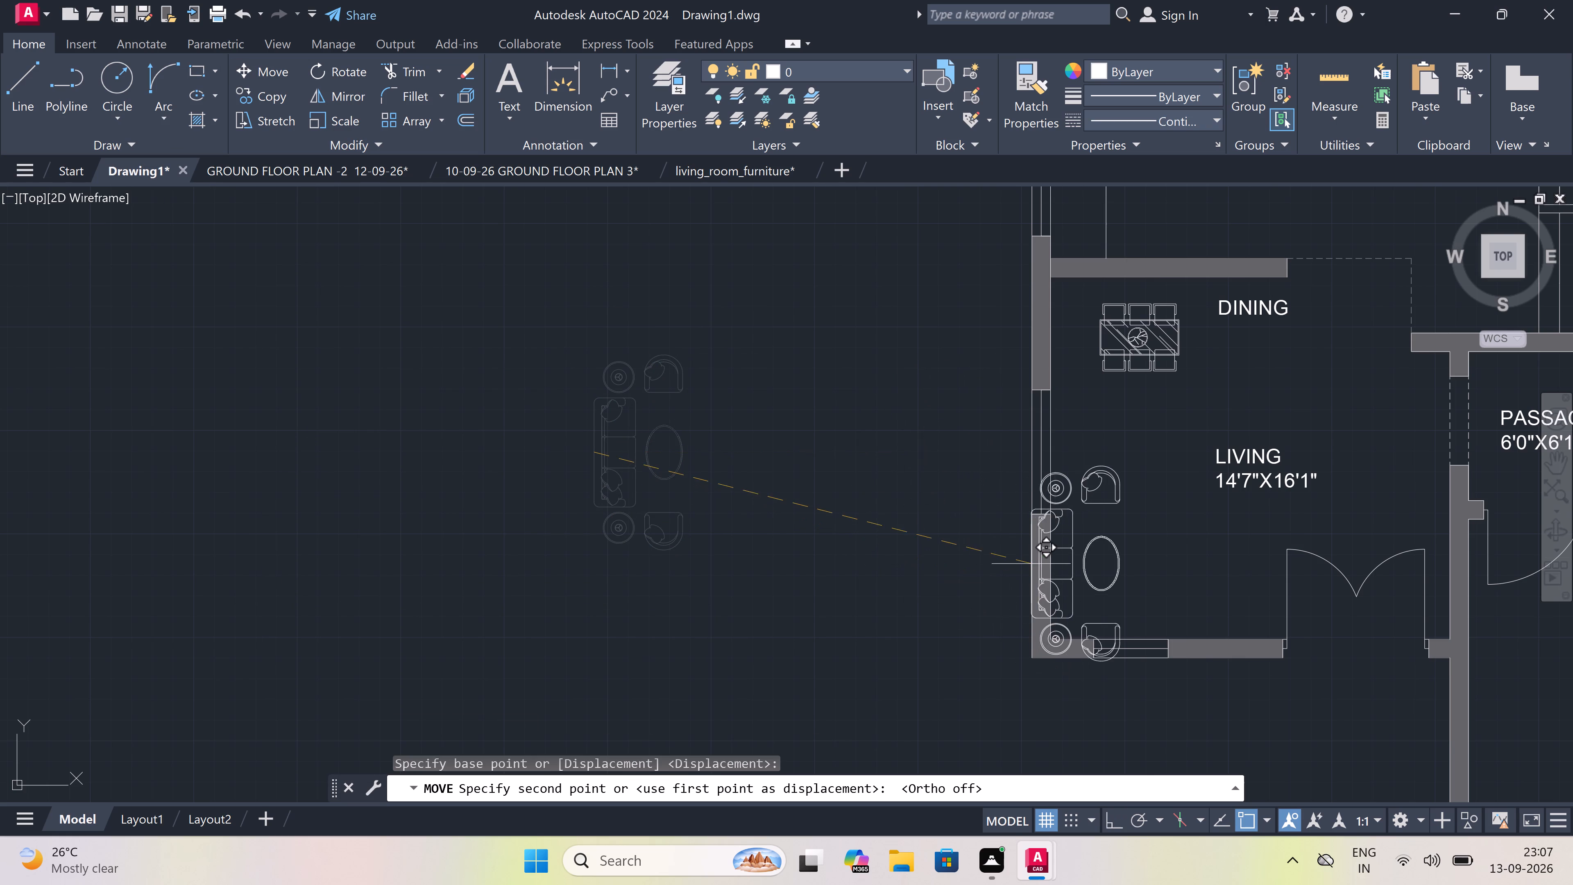
pyautogui.scroll(2, 1042, 555)
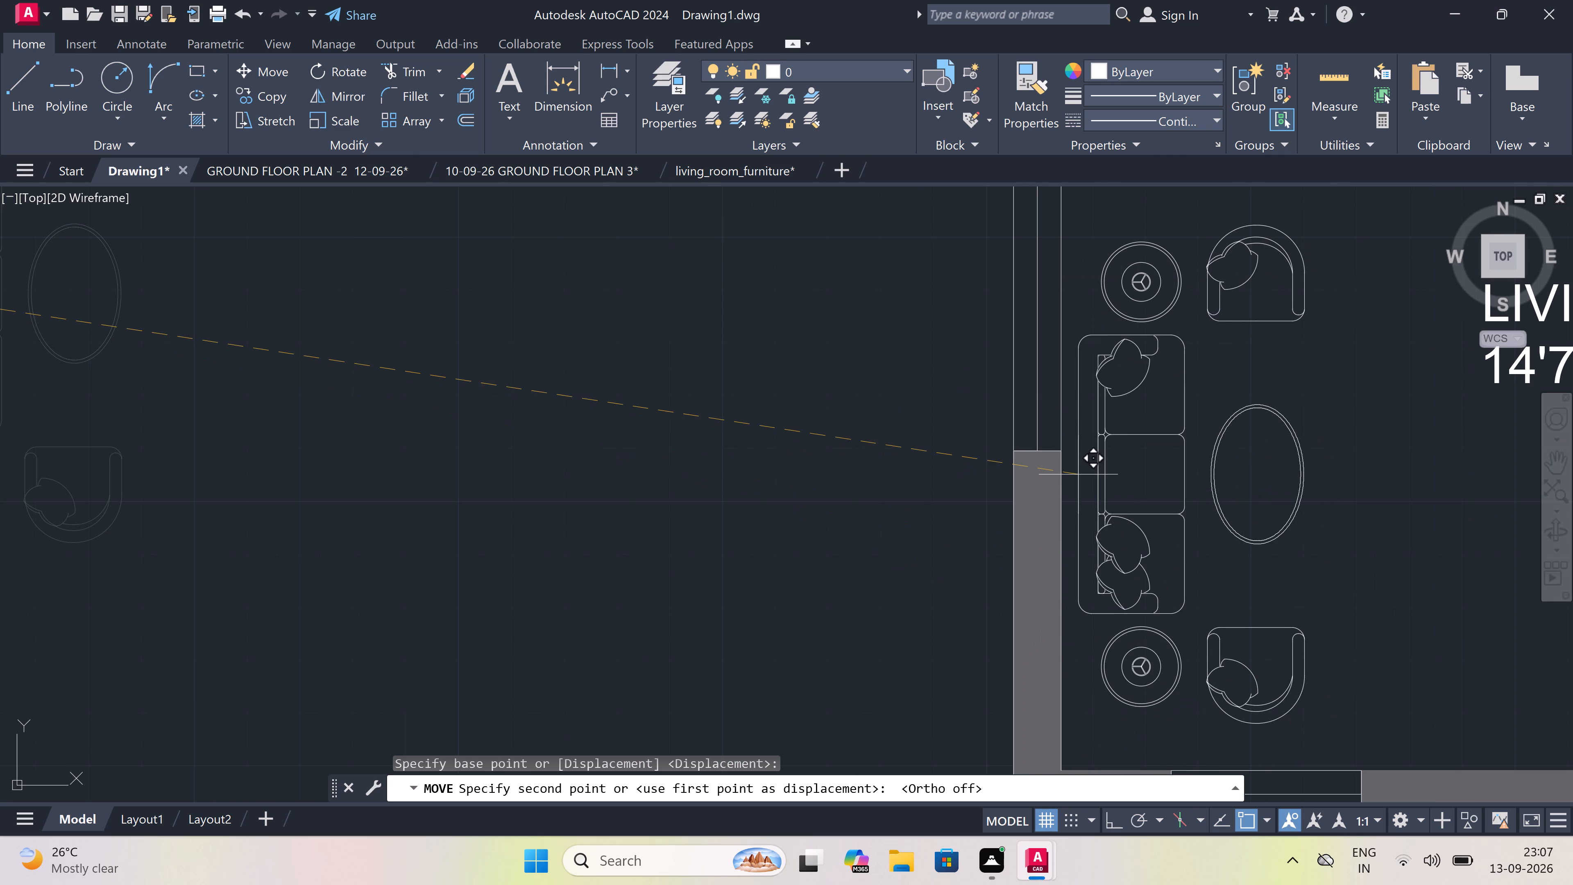
pyautogui.click(1065, 462)
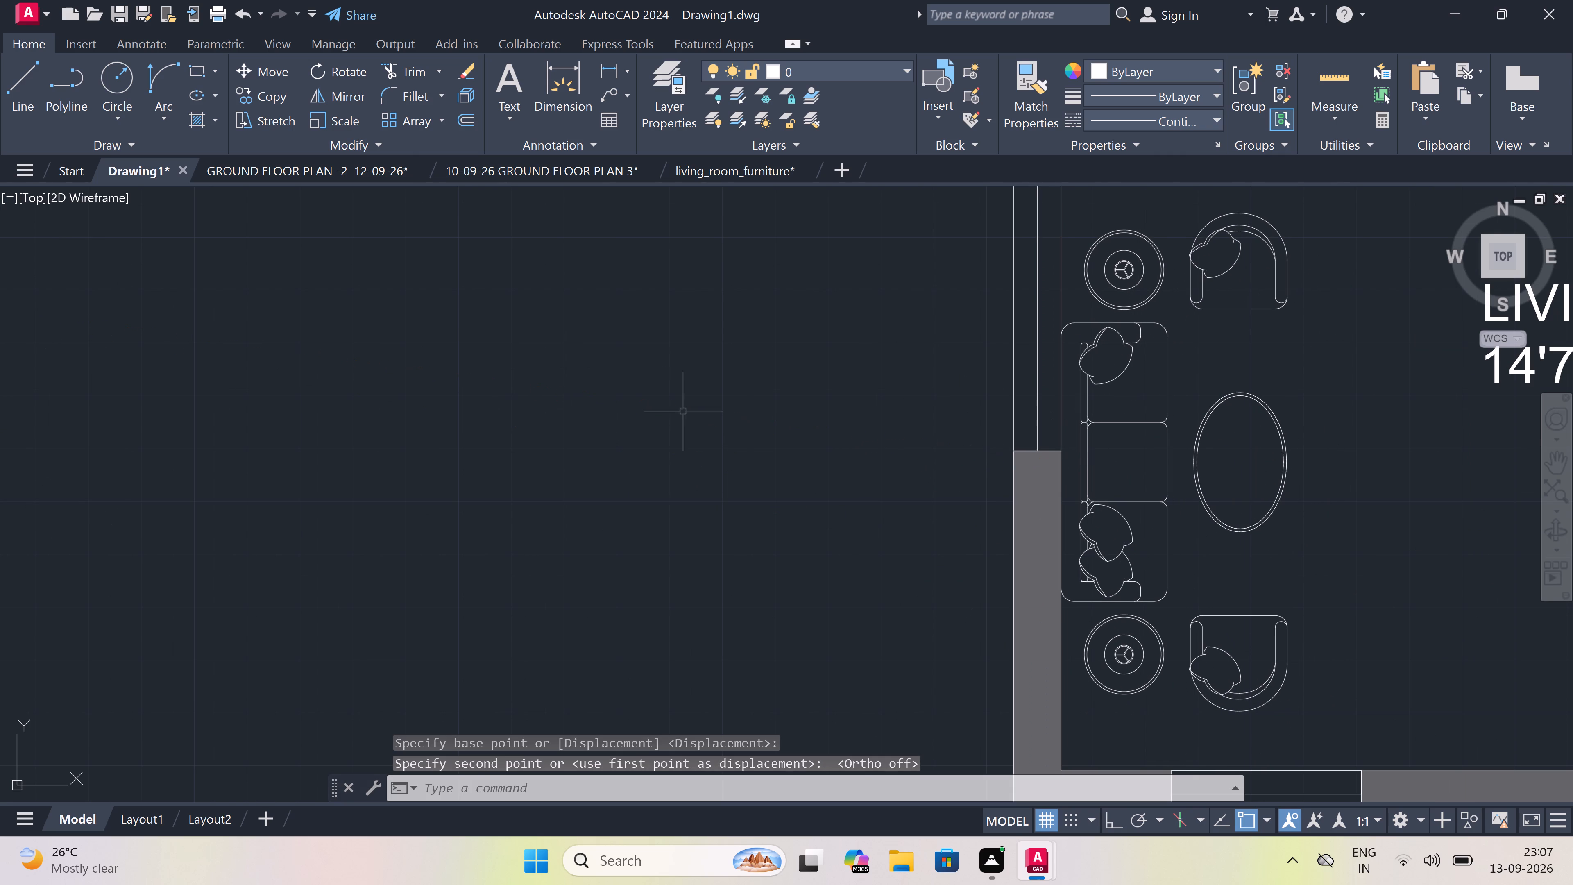
# Examine the furnished ground floor plan as a whole, and the dining and living area up close.
pyautogui.scroll(-5, 655, 406)
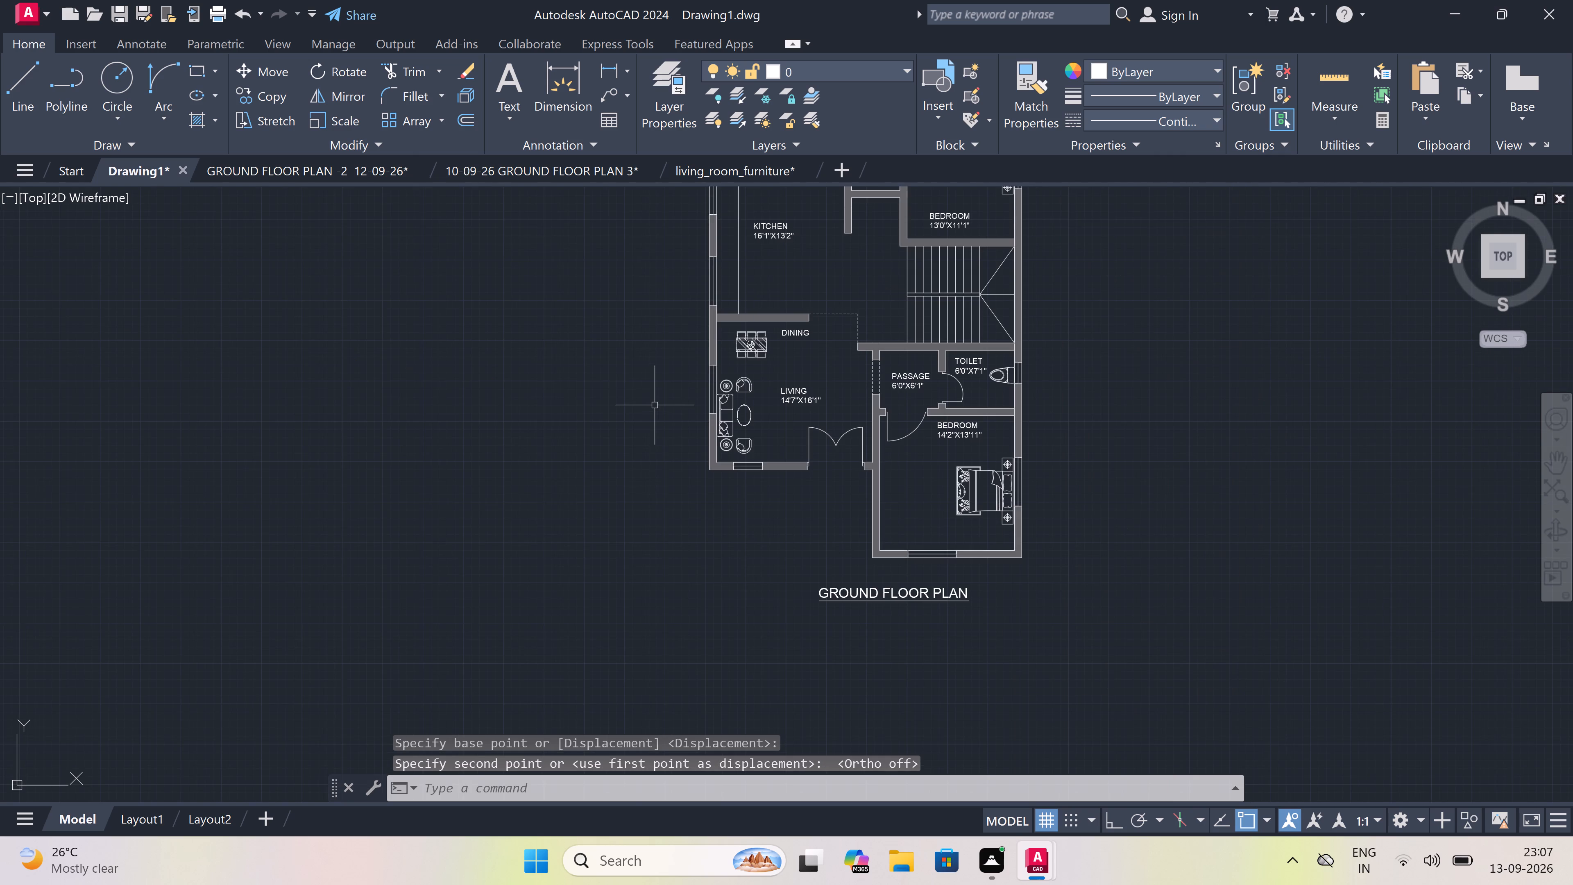
pyautogui.scroll(-1, 655, 407)
pyautogui.scroll(2, 734, 513)
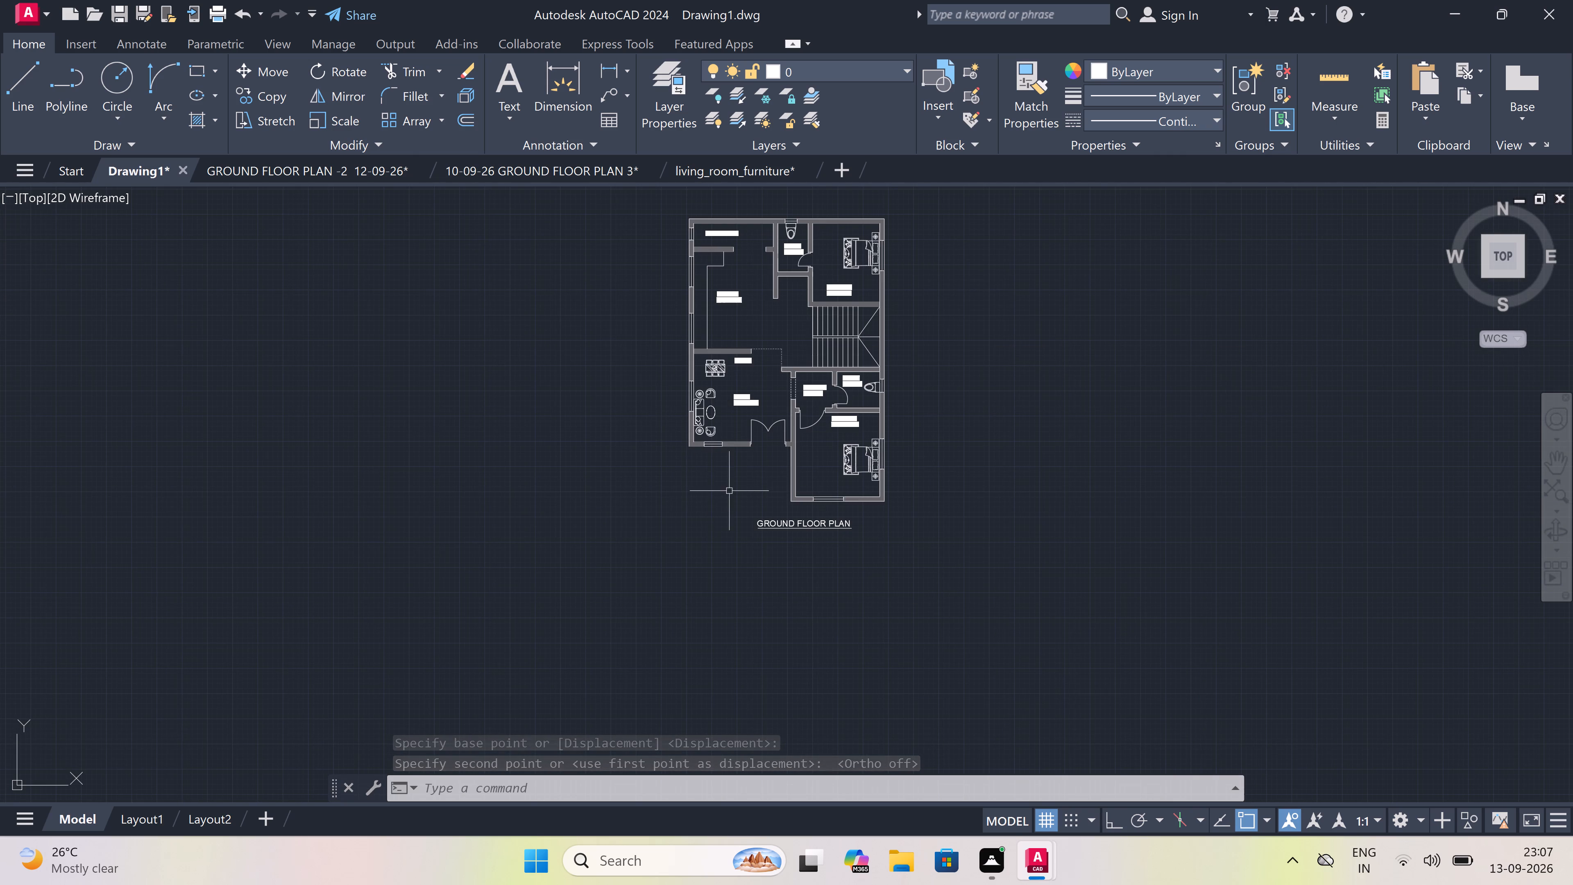
pyautogui.scroll(-4, 738, 537)
pyautogui.scroll(4, 732, 418)
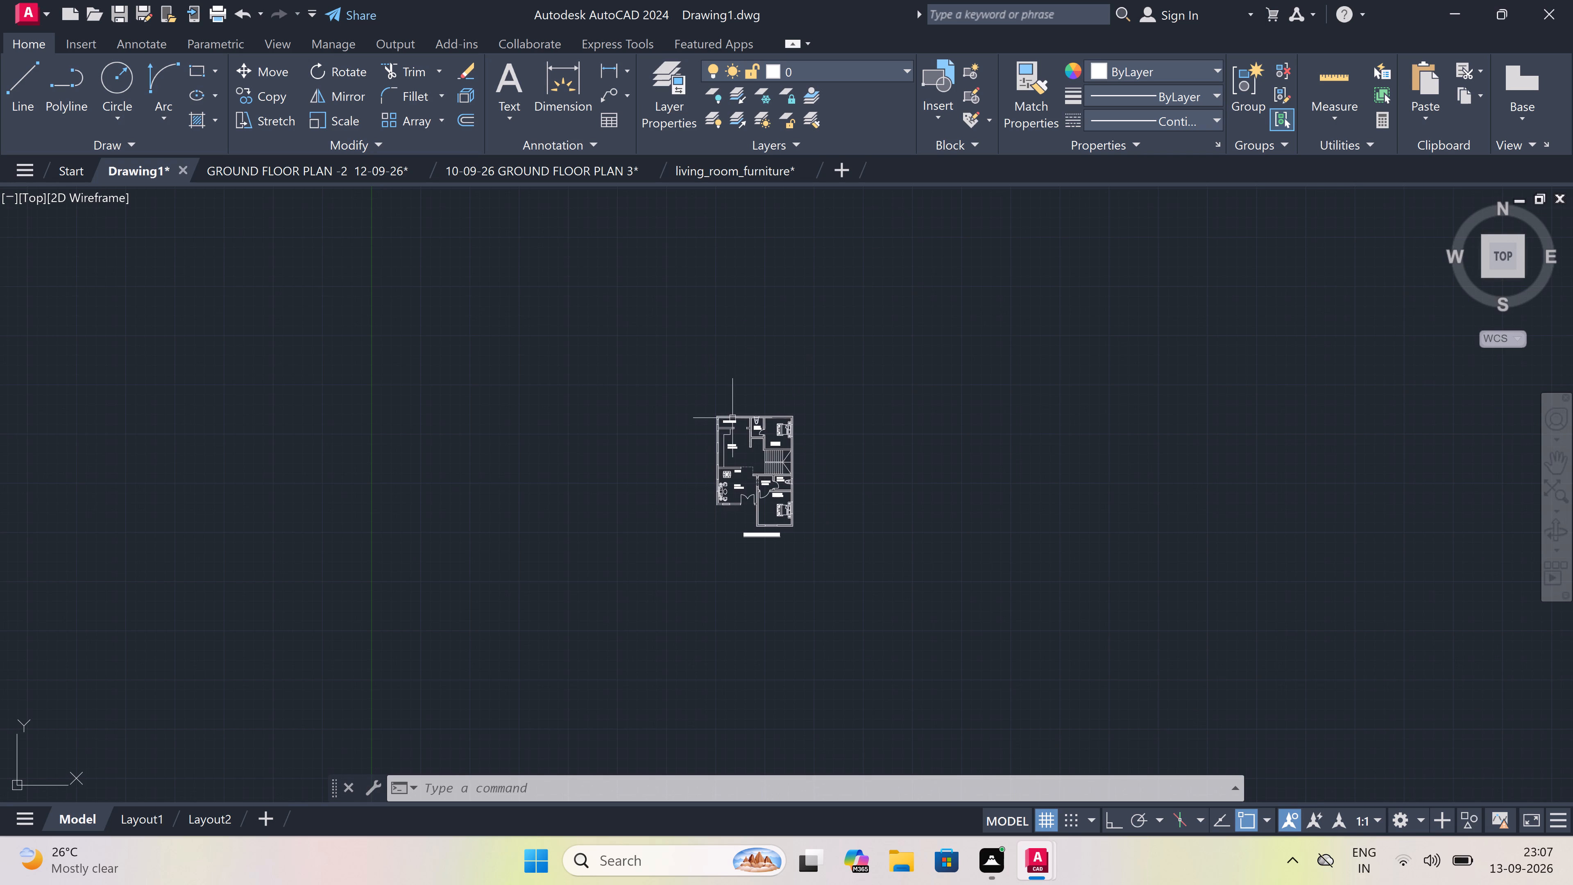
pyautogui.scroll(3, 733, 418)
pyautogui.scroll(-3, 732, 419)
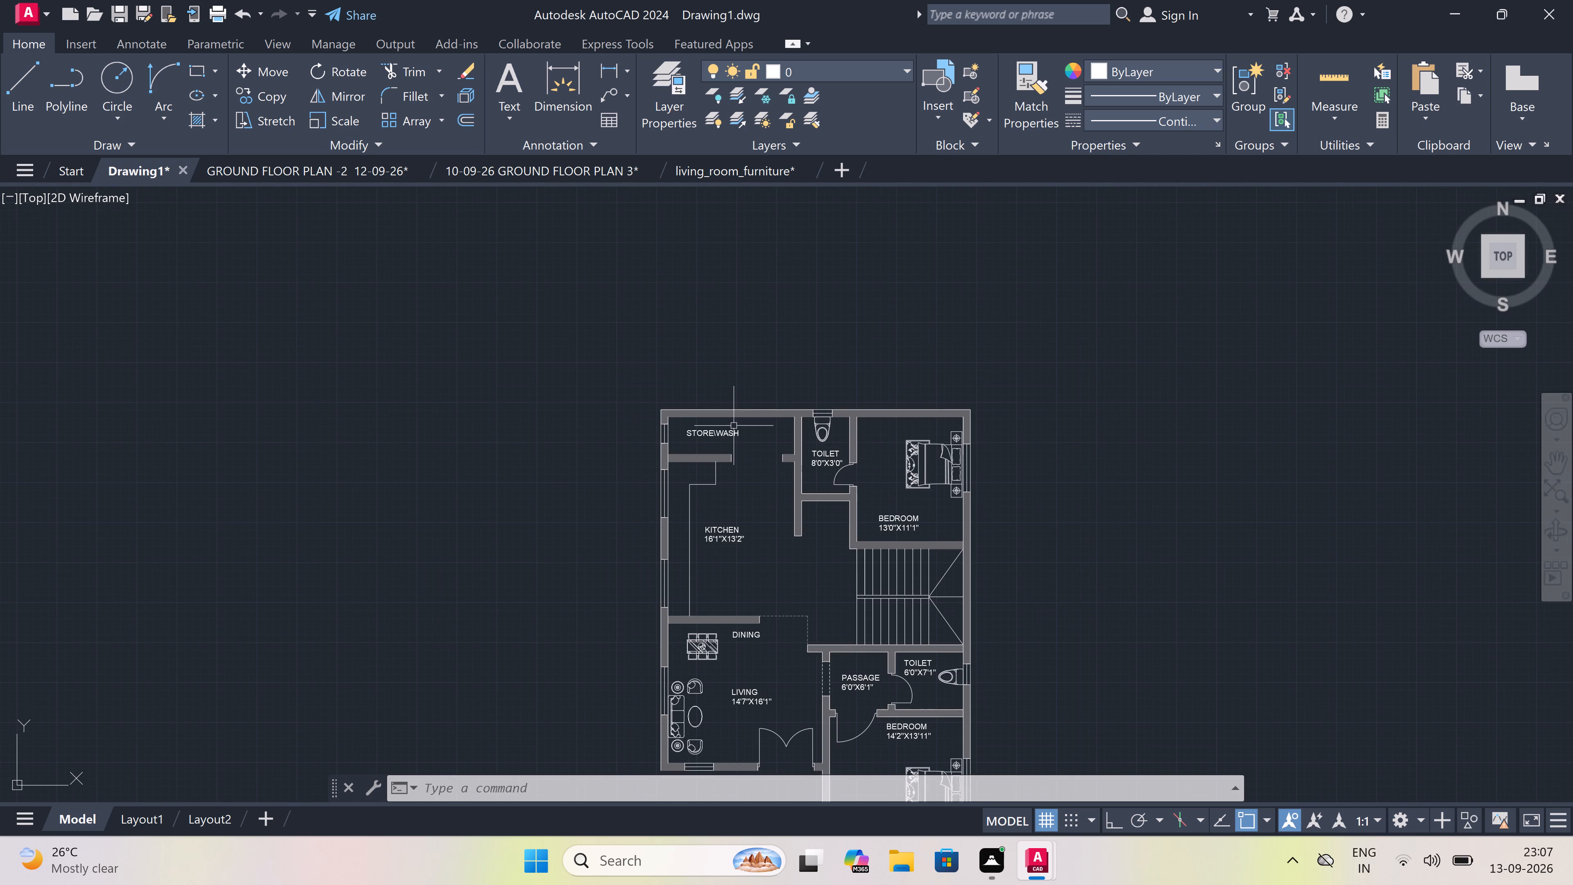
pyautogui.scroll(-2, 743, 452)
pyautogui.scroll(3, 748, 536)
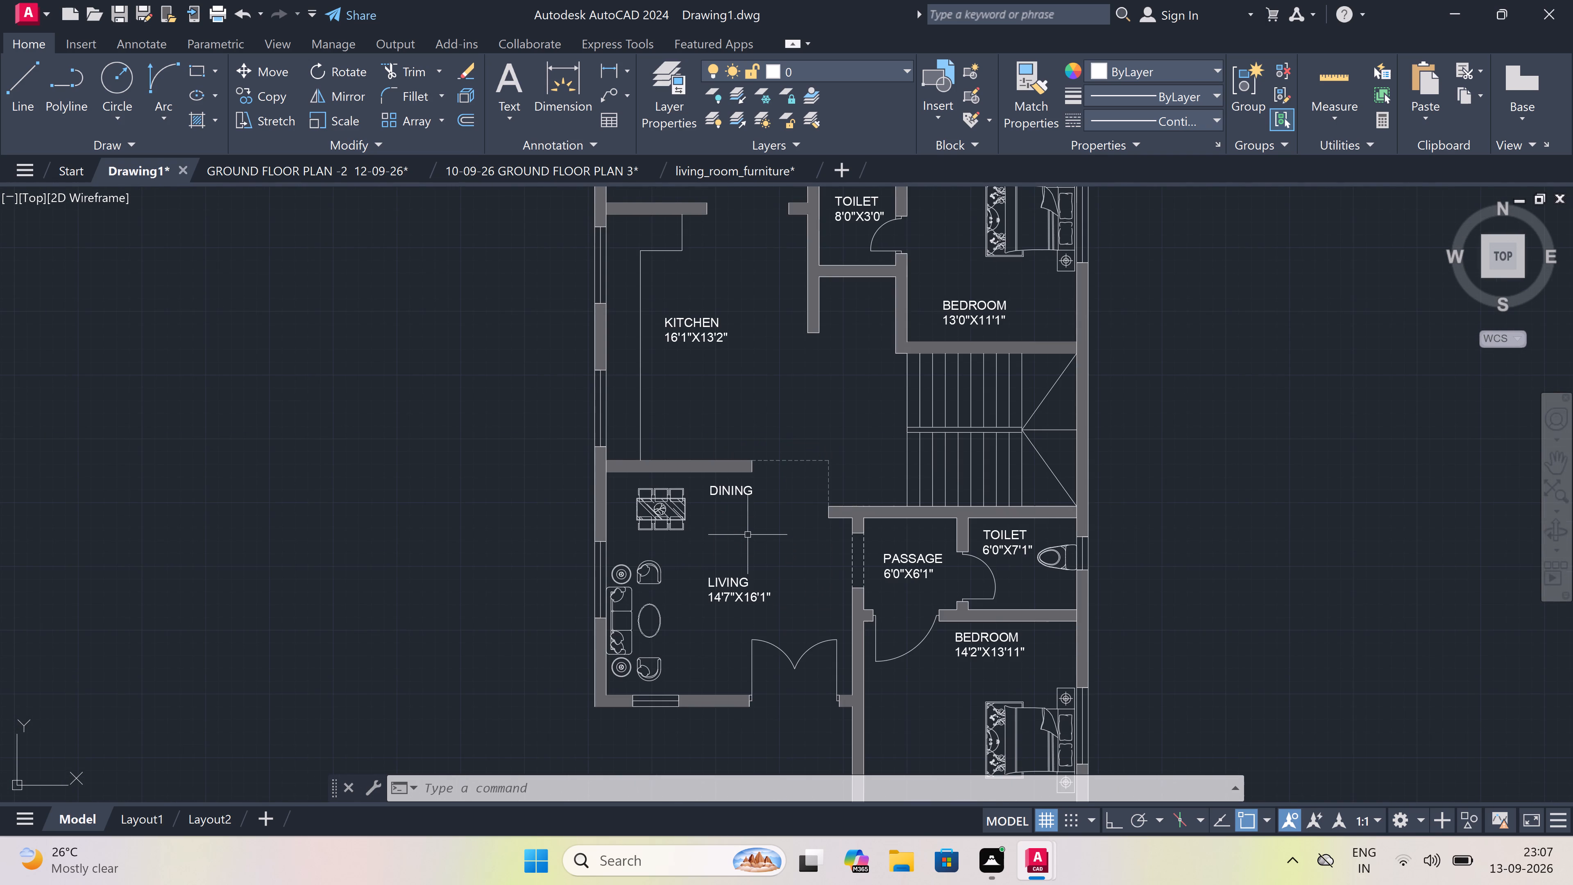
pyautogui.scroll(1, 748, 535)
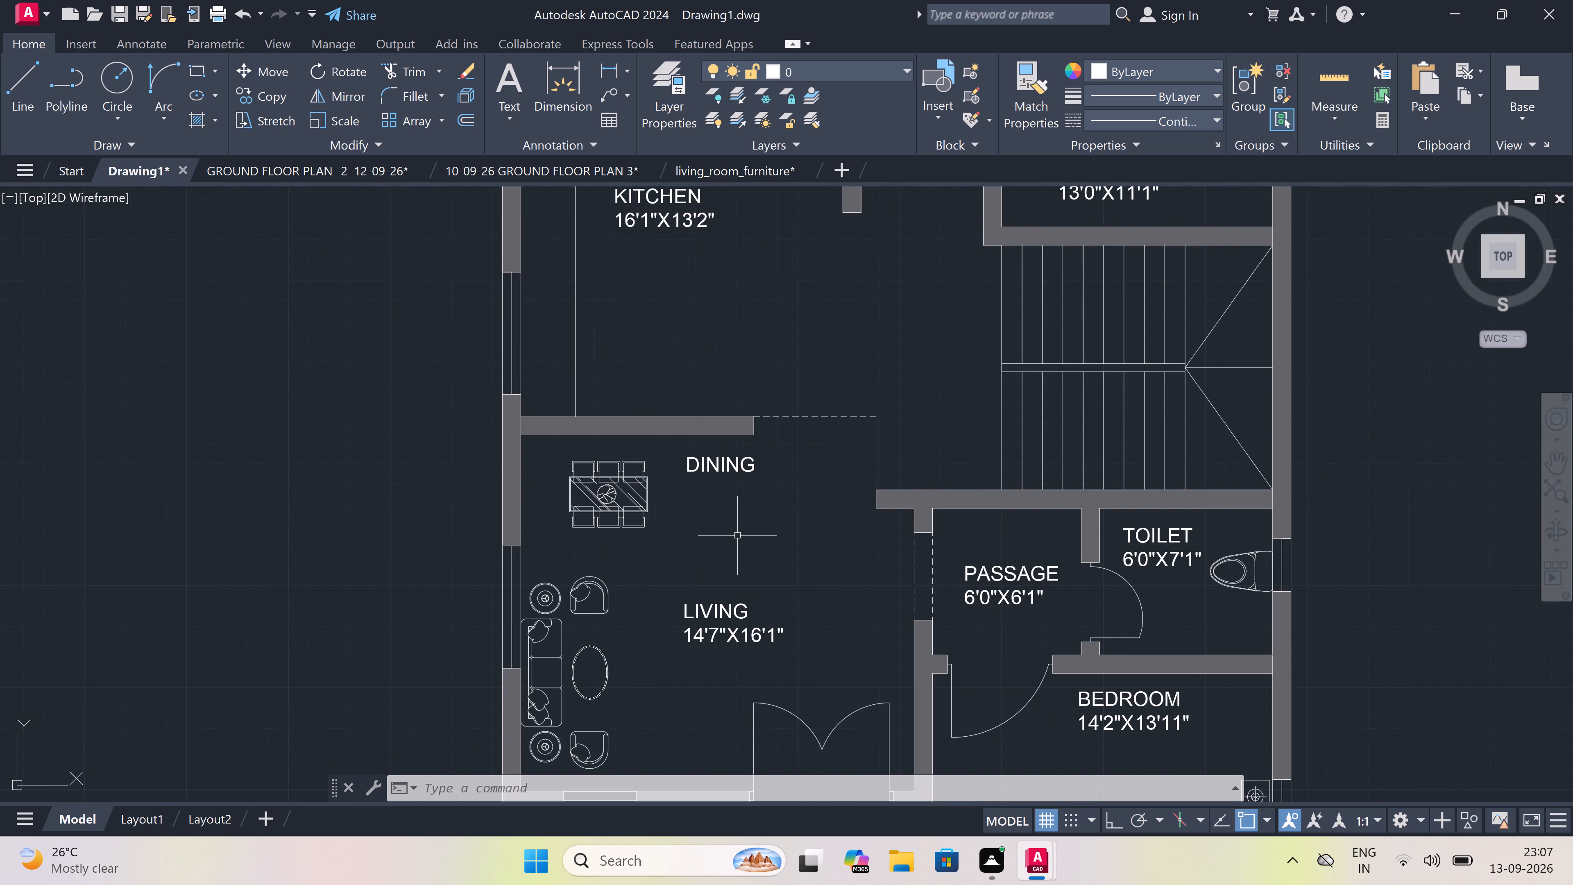
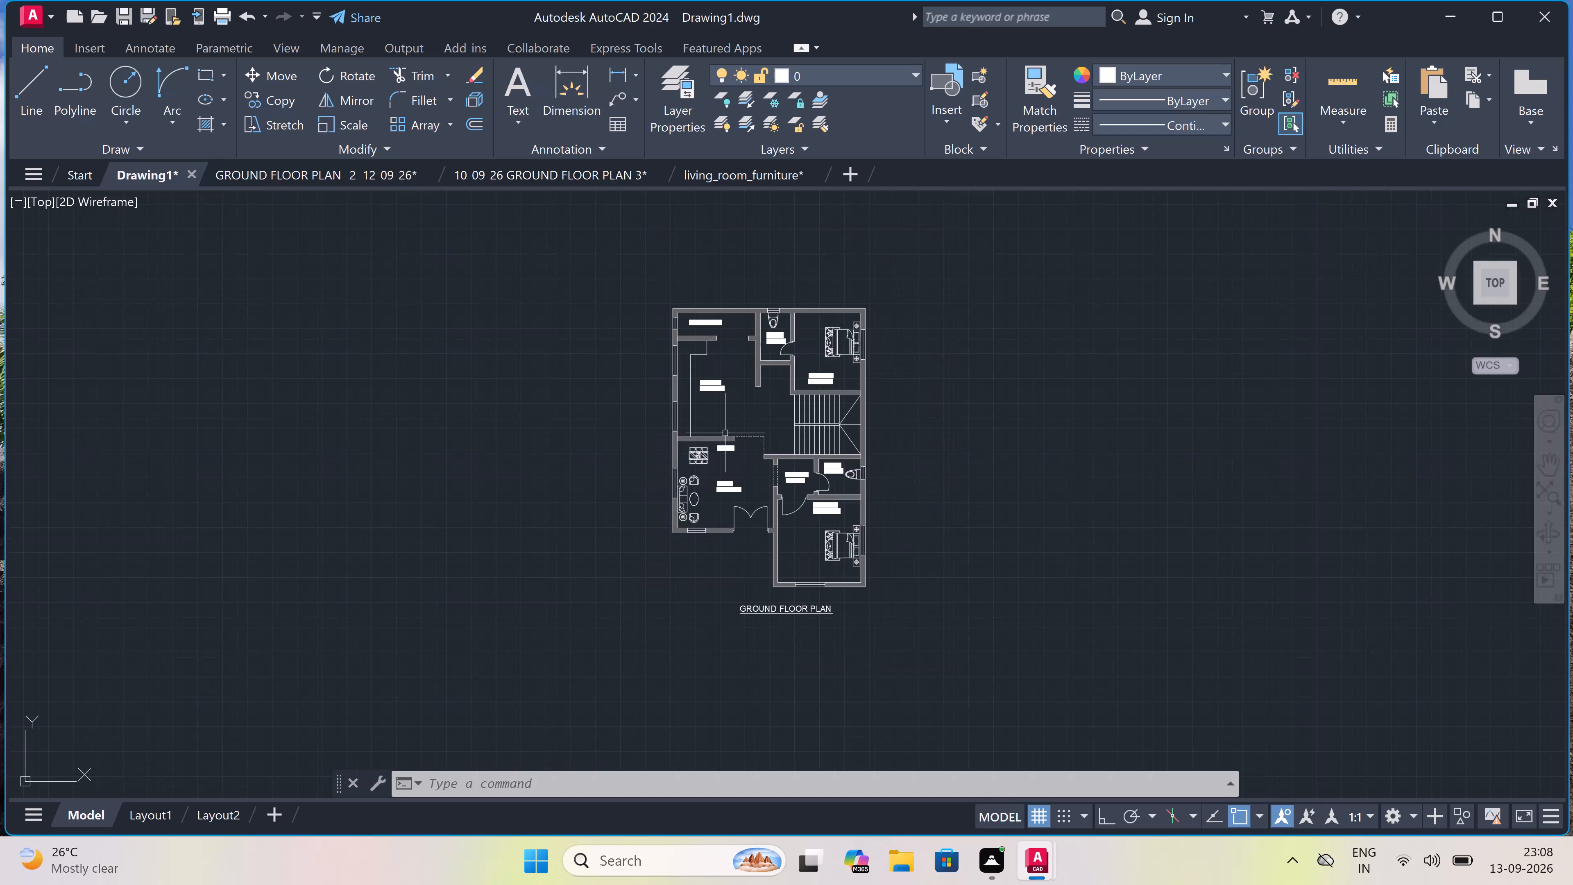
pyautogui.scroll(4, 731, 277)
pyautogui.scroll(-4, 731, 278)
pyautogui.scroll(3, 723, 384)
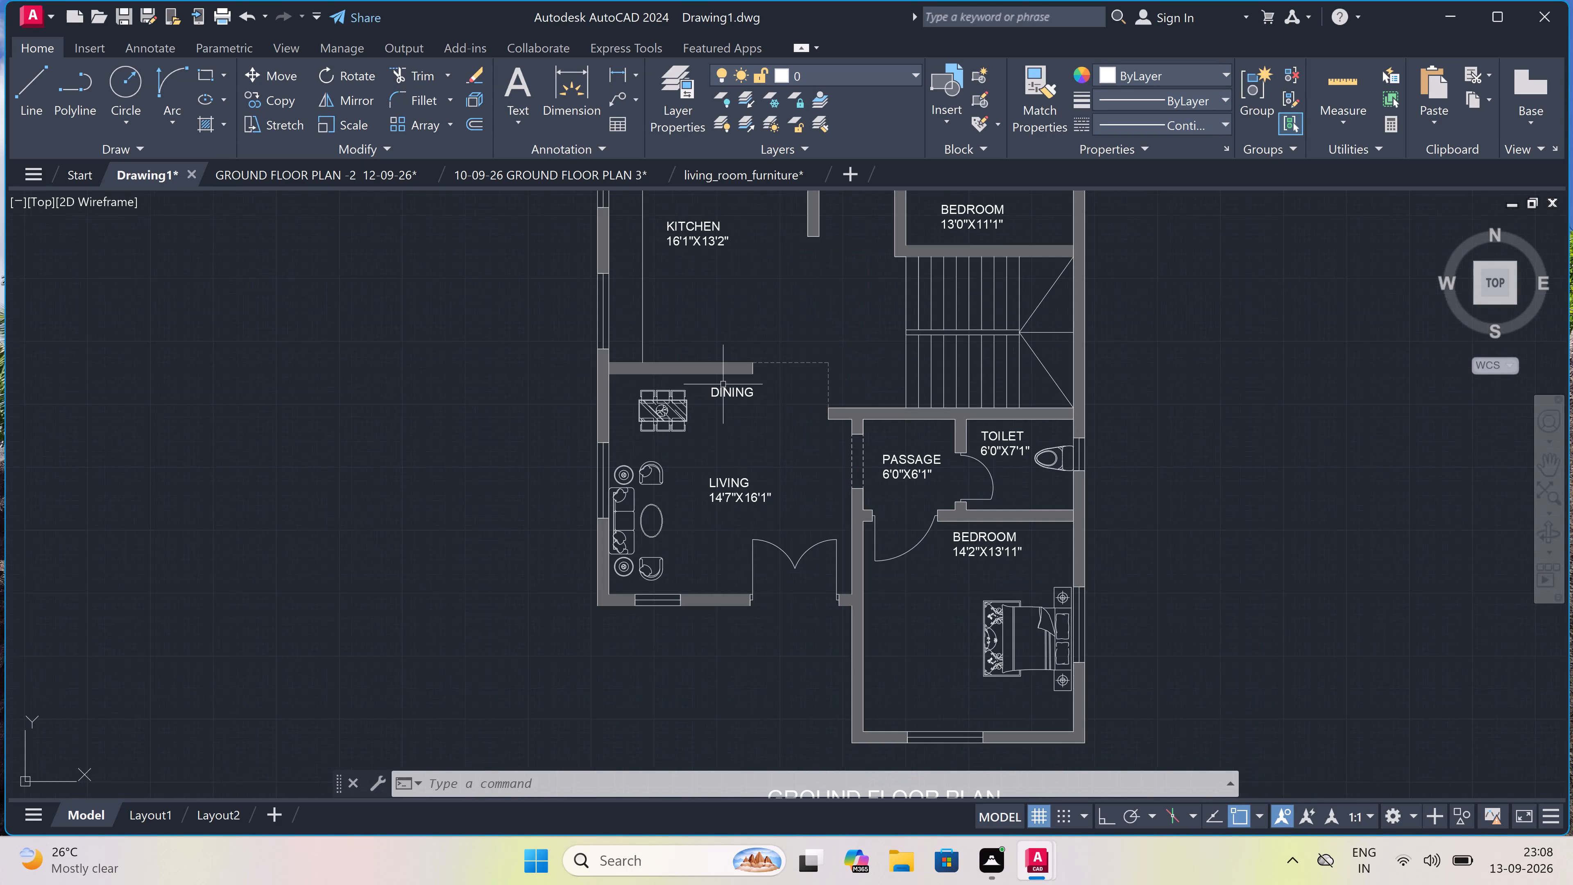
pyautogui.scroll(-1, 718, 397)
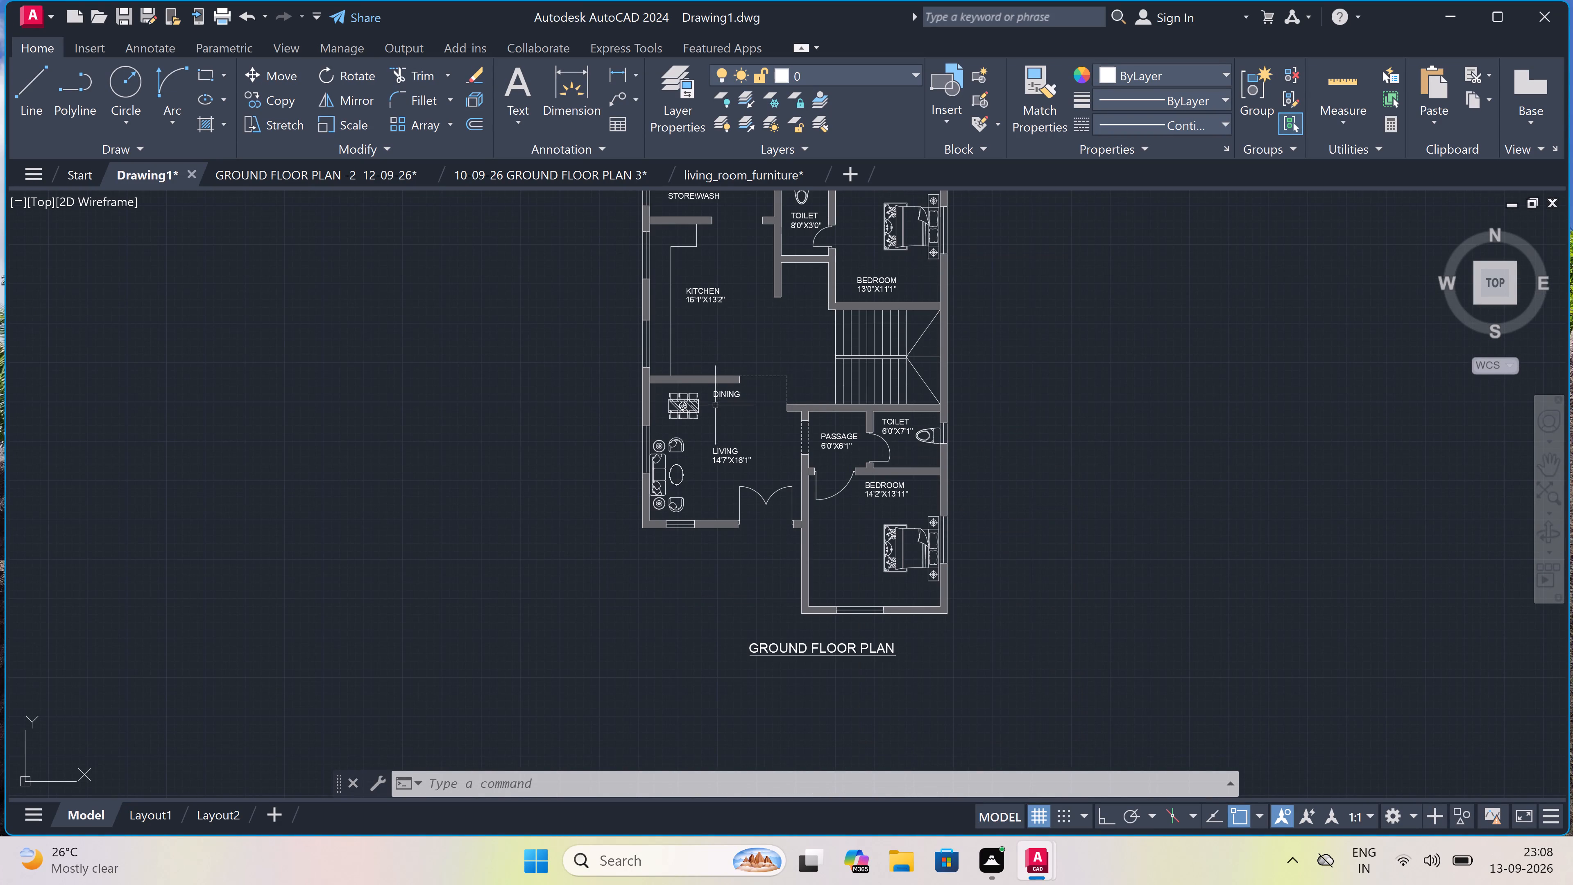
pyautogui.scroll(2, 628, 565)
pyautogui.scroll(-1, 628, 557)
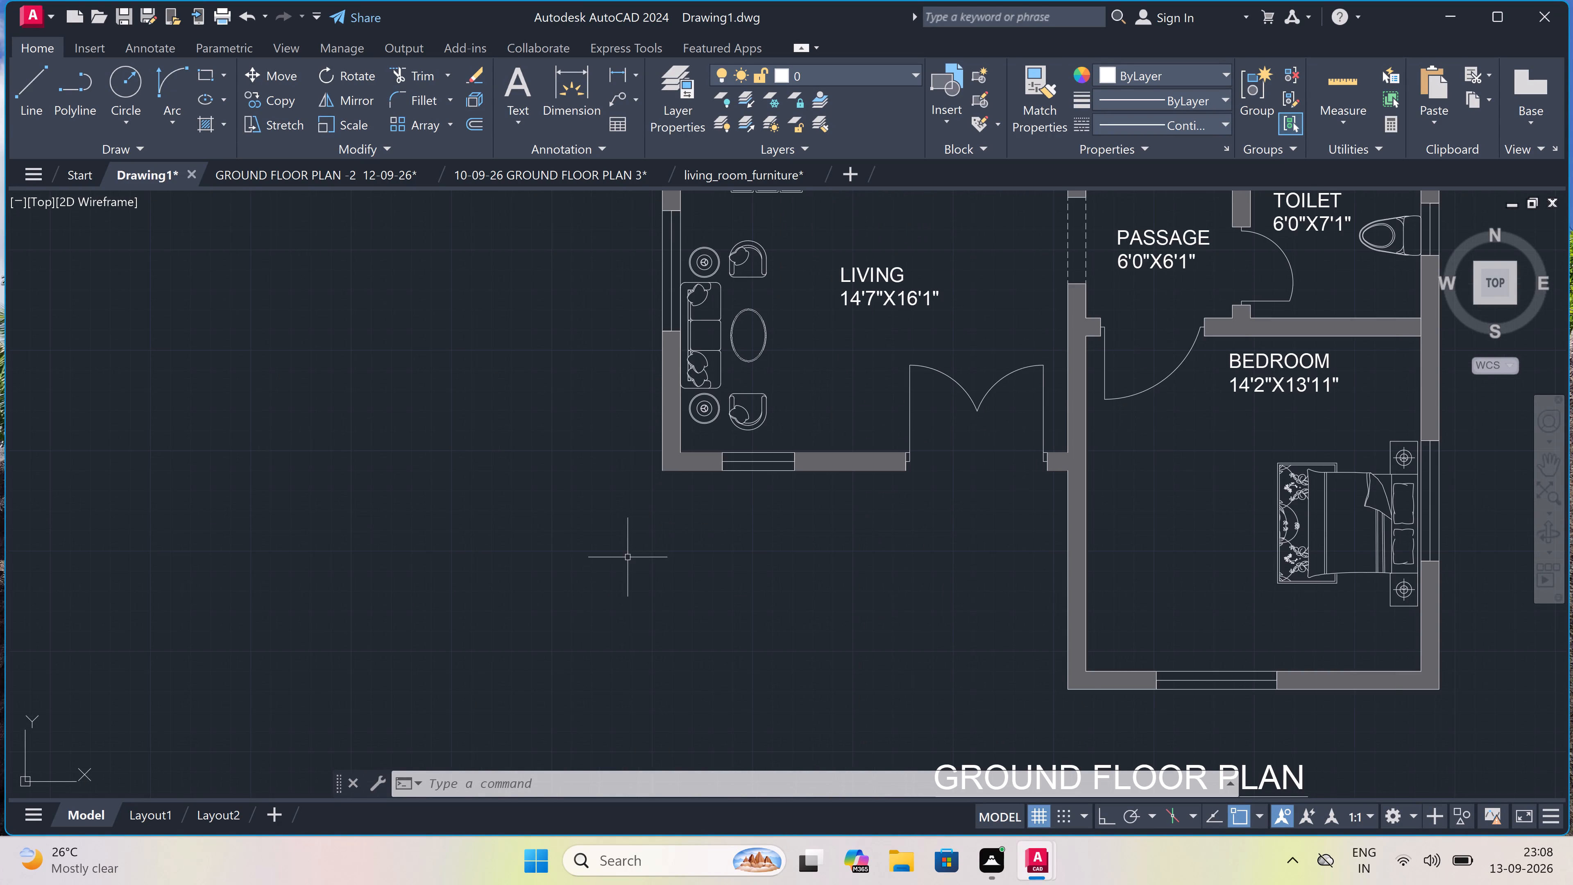
# Draw vertical construction lines through the living room's outer southwest corner and both edges of its south window.
pyautogui.scroll(2, 699, 555)
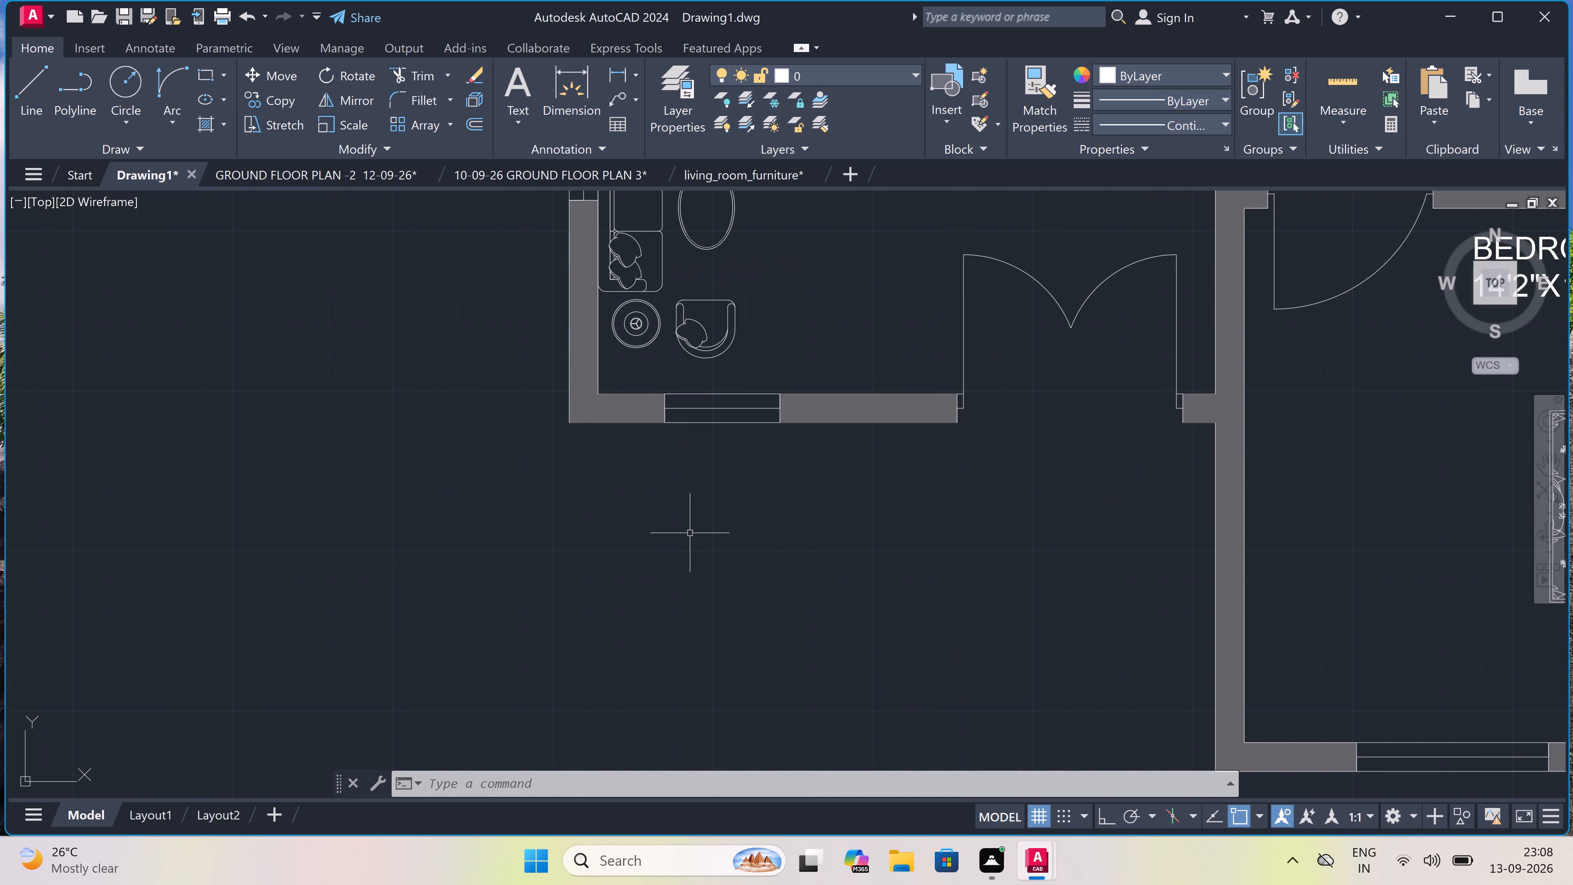
pyautogui.write('xl')
pyautogui.press('space')
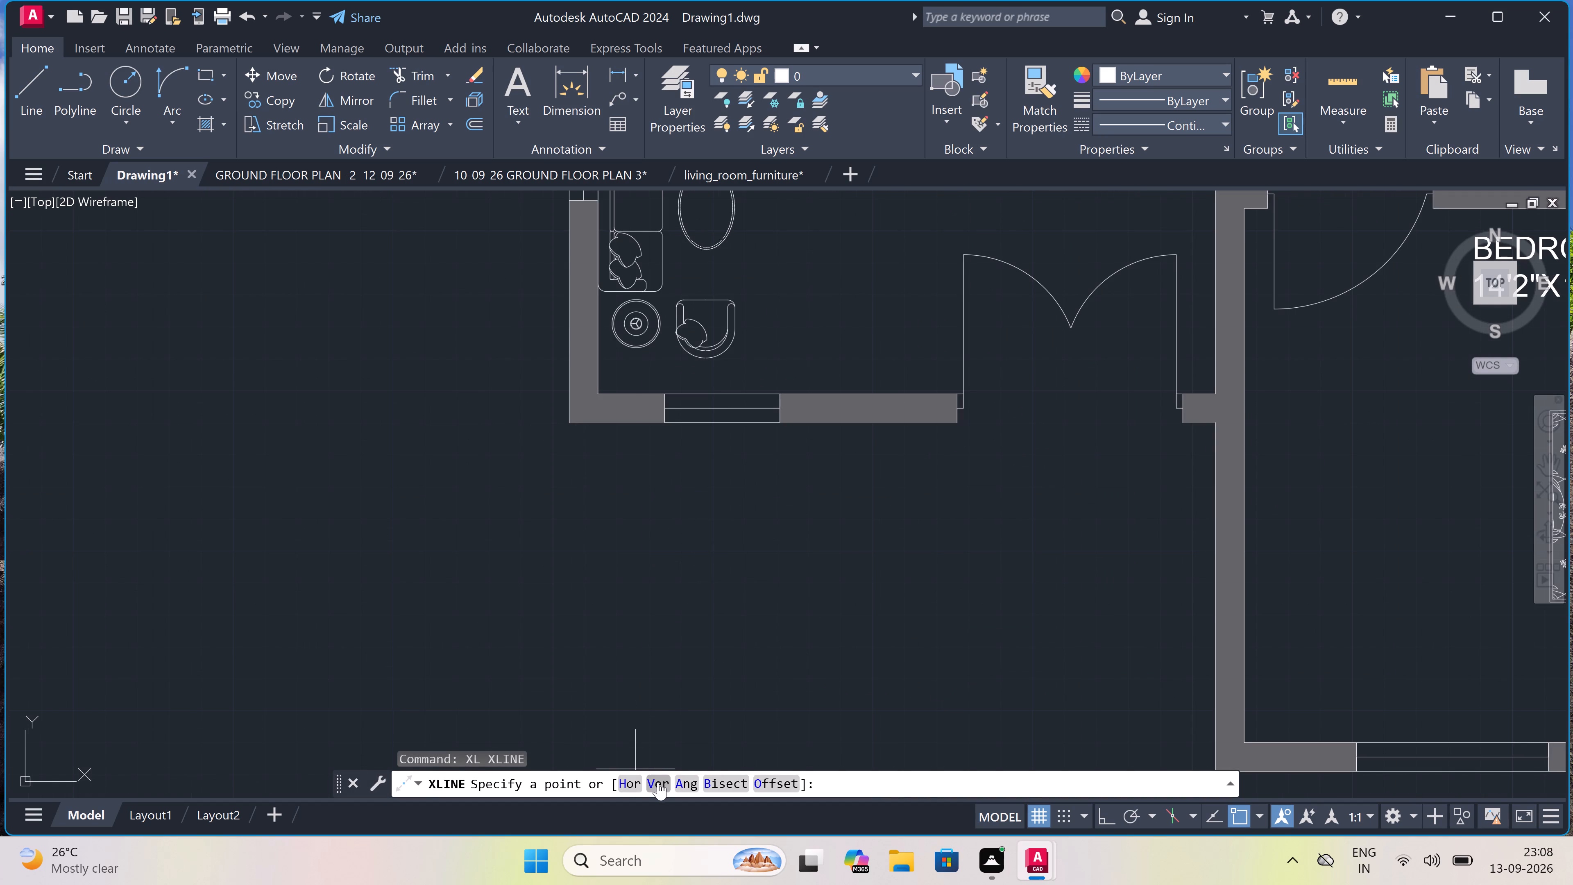
pyautogui.click(659, 783)
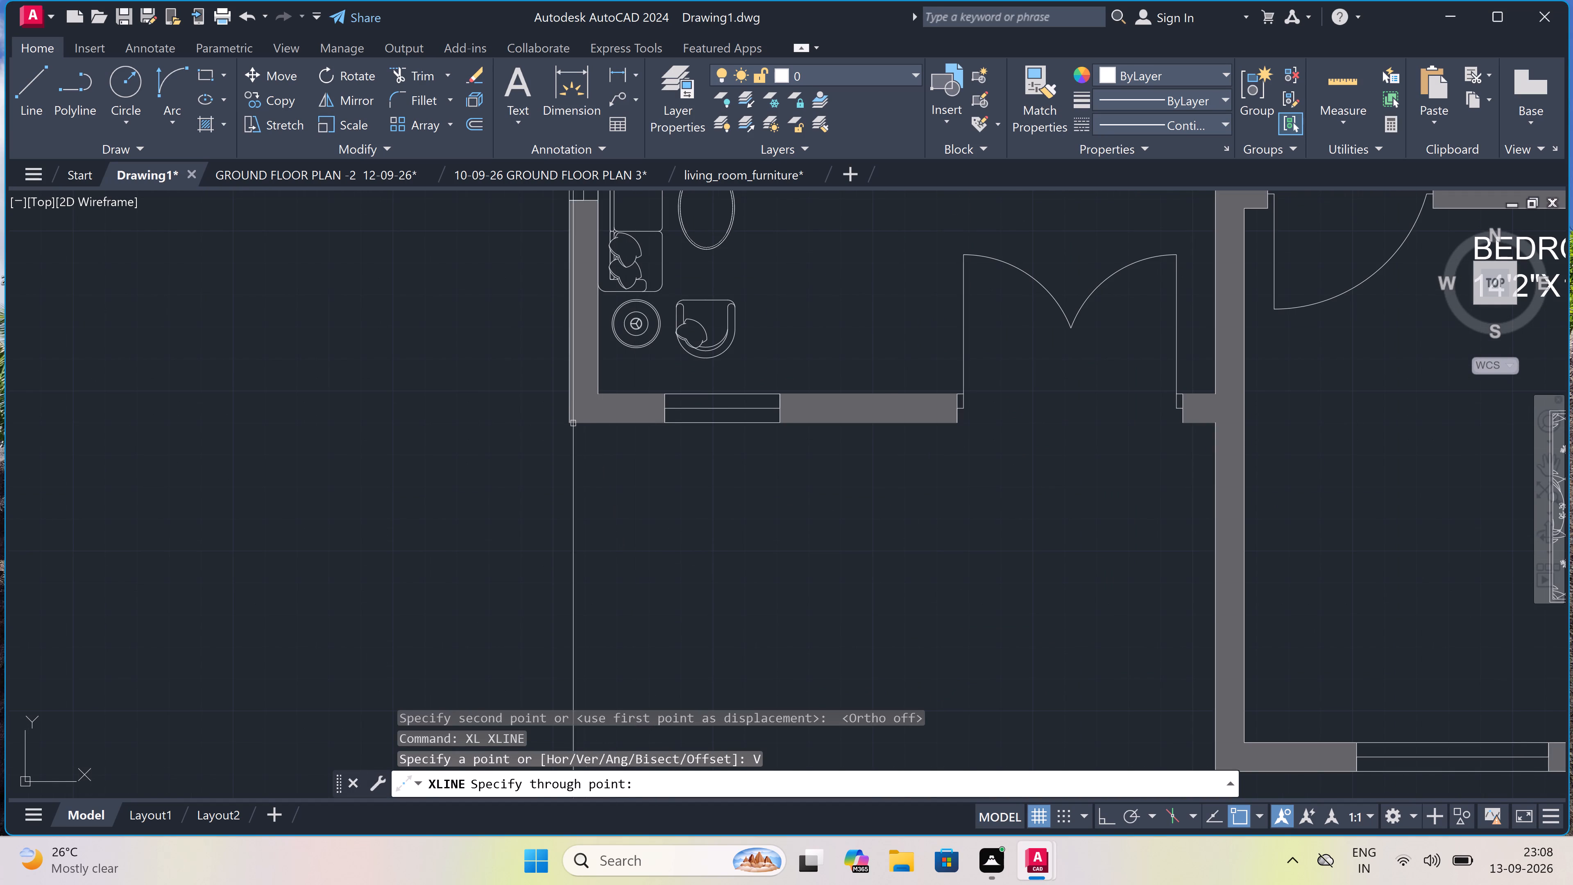
pyautogui.scroll(3, 568, 404)
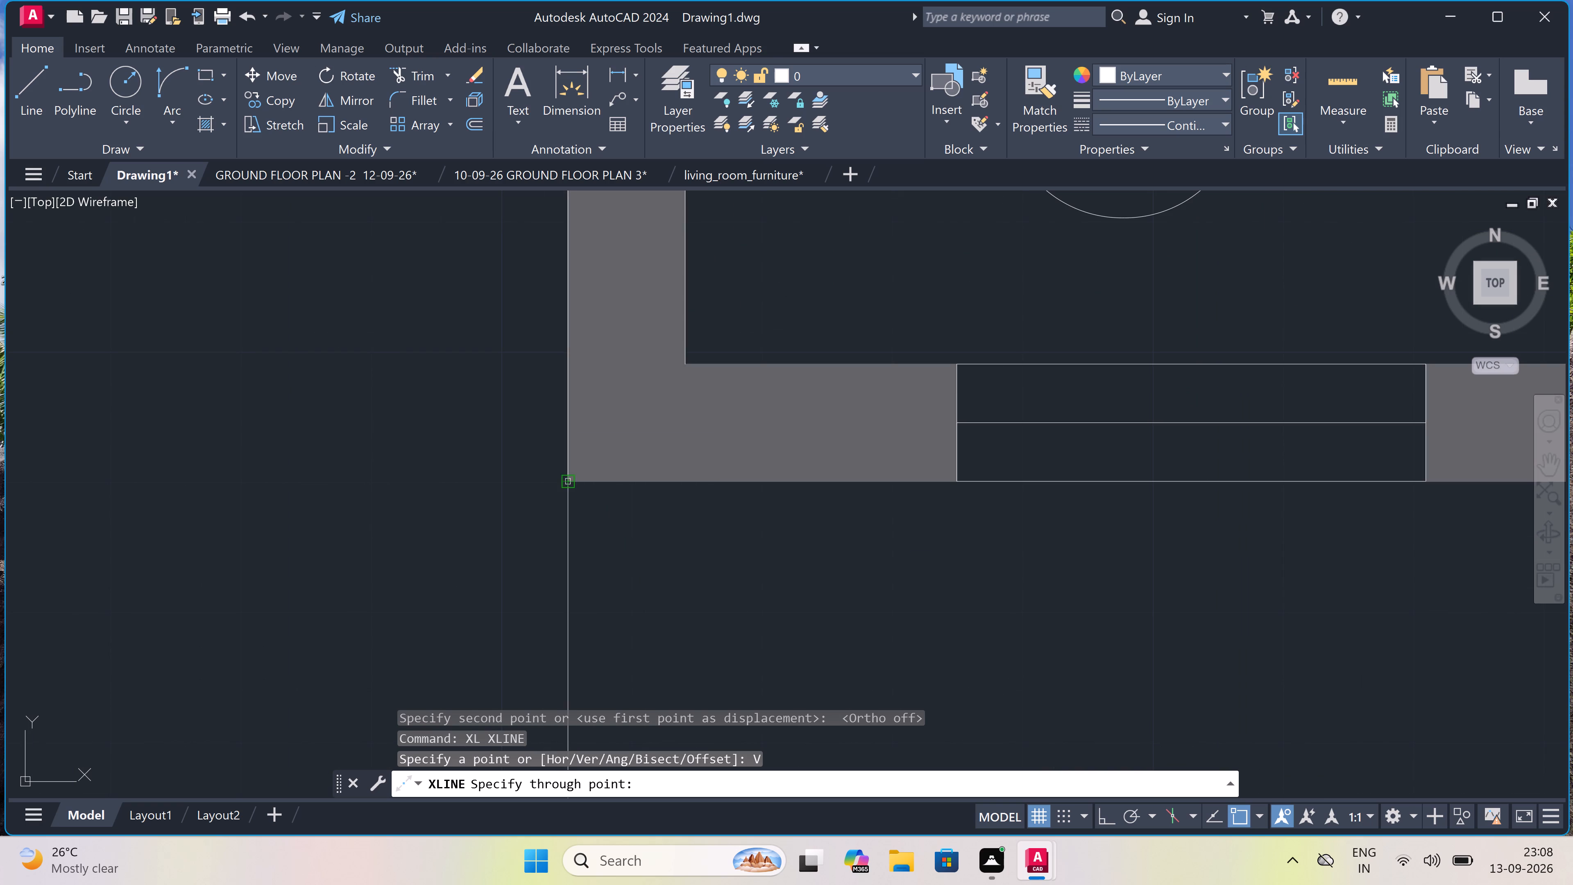
pyautogui.click(569, 481)
pyautogui.scroll(-3, 562, 473)
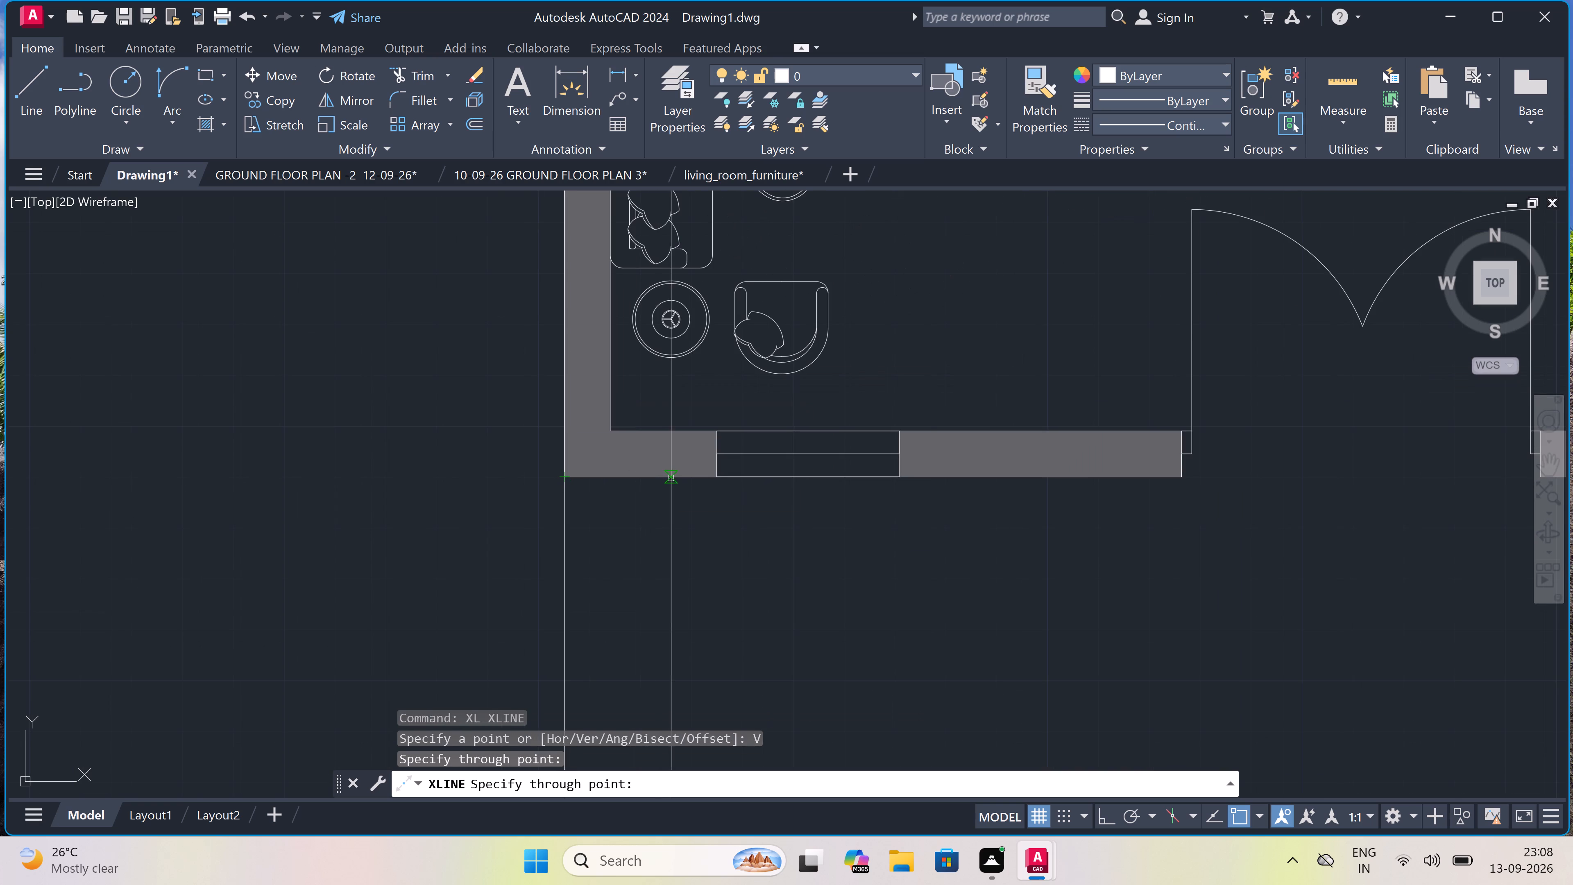
pyautogui.scroll(3, 708, 475)
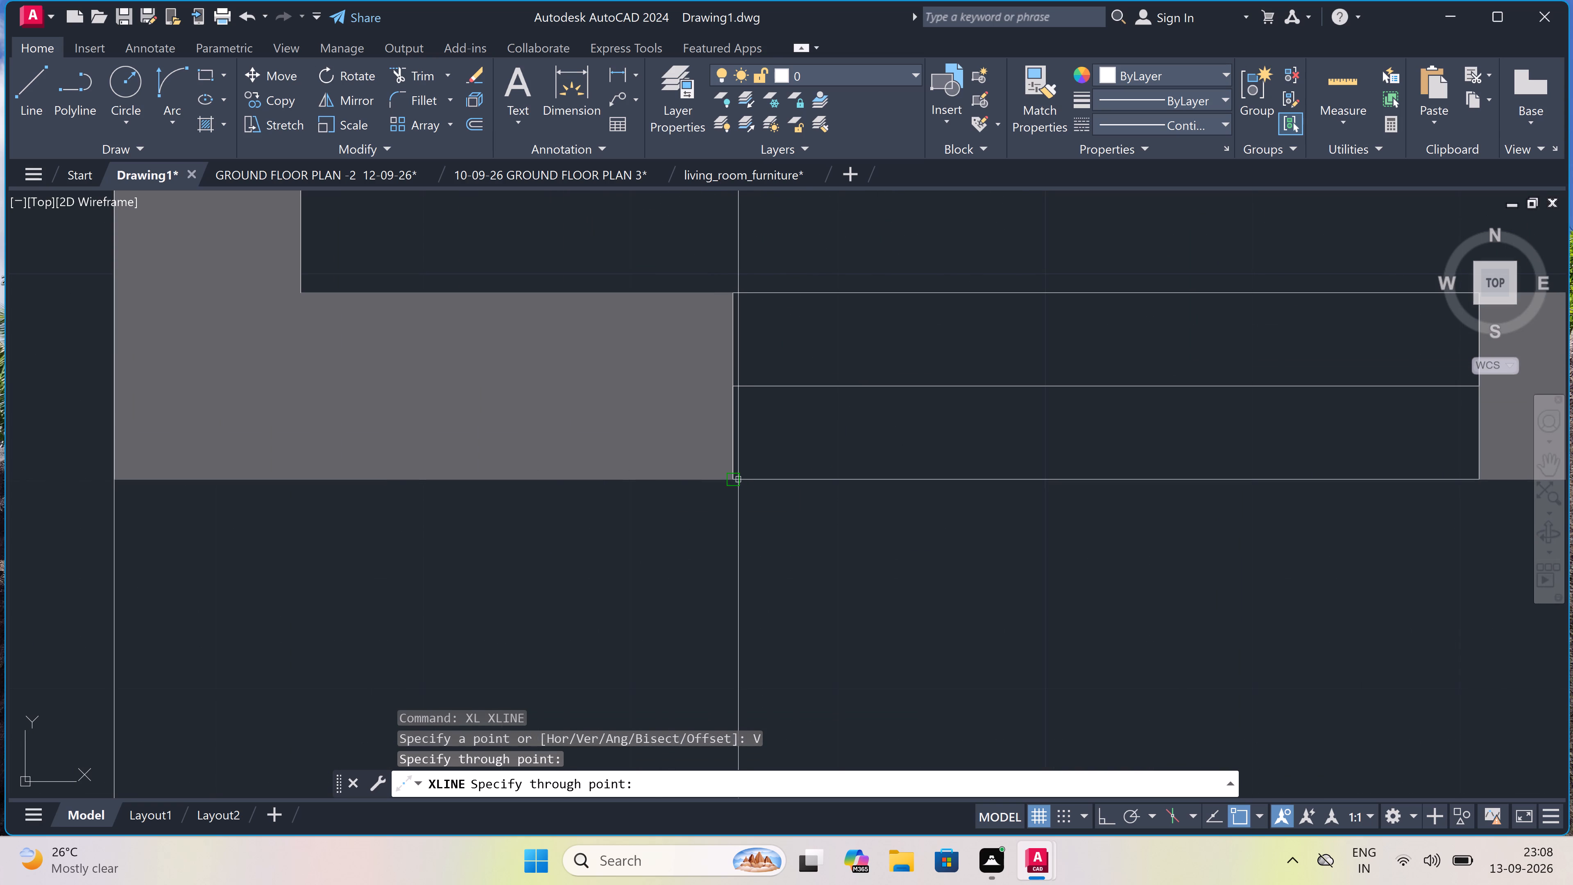
pyautogui.click(734, 477)
pyautogui.scroll(-3, 733, 476)
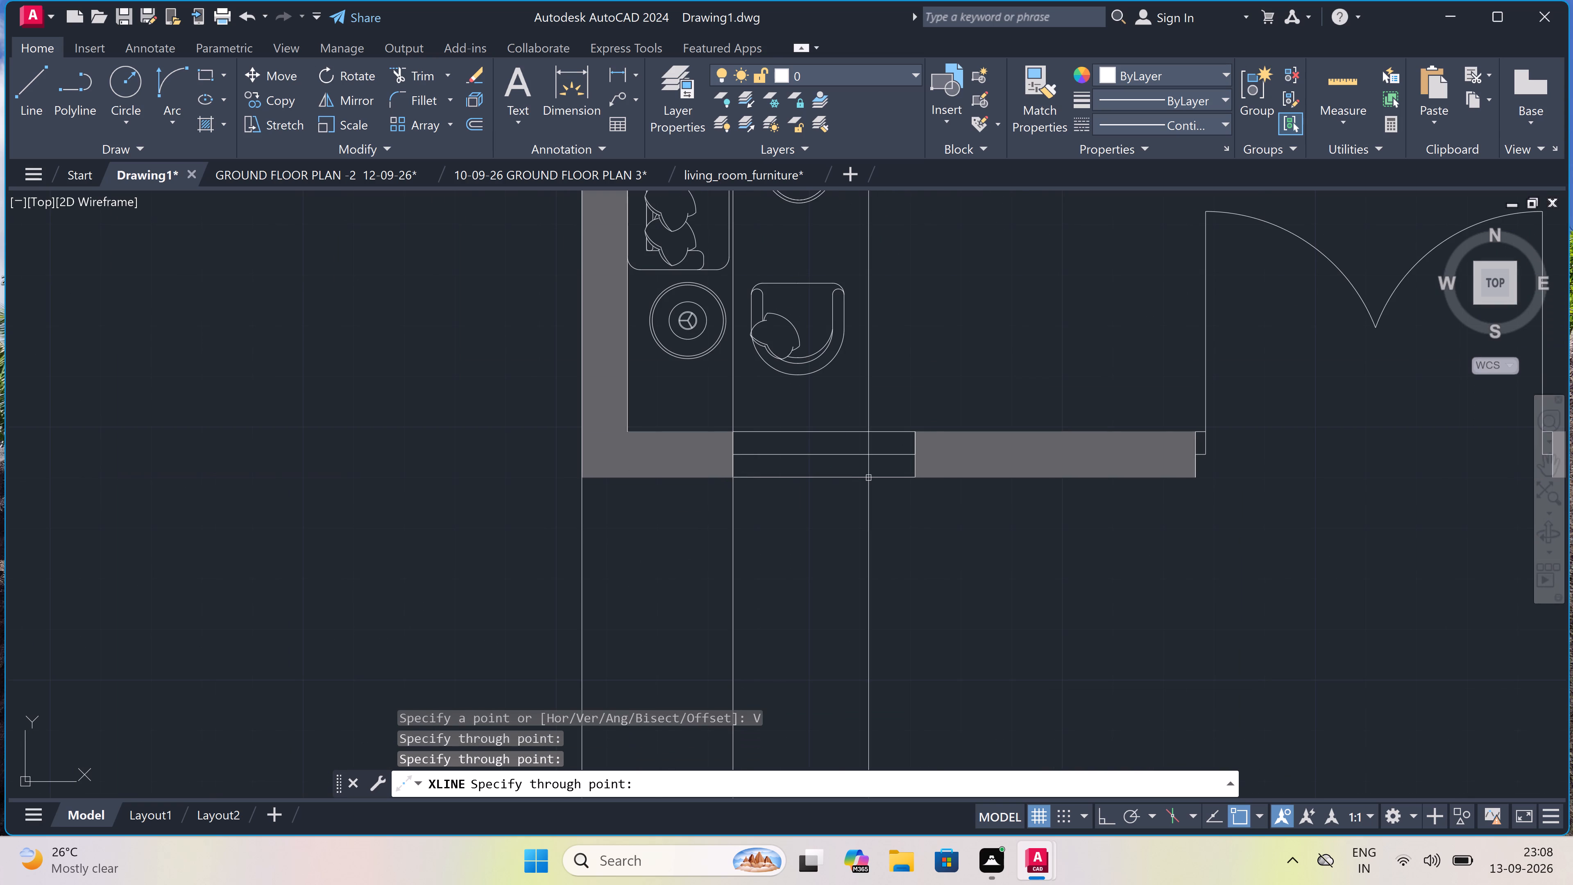
pyautogui.scroll(3, 940, 473)
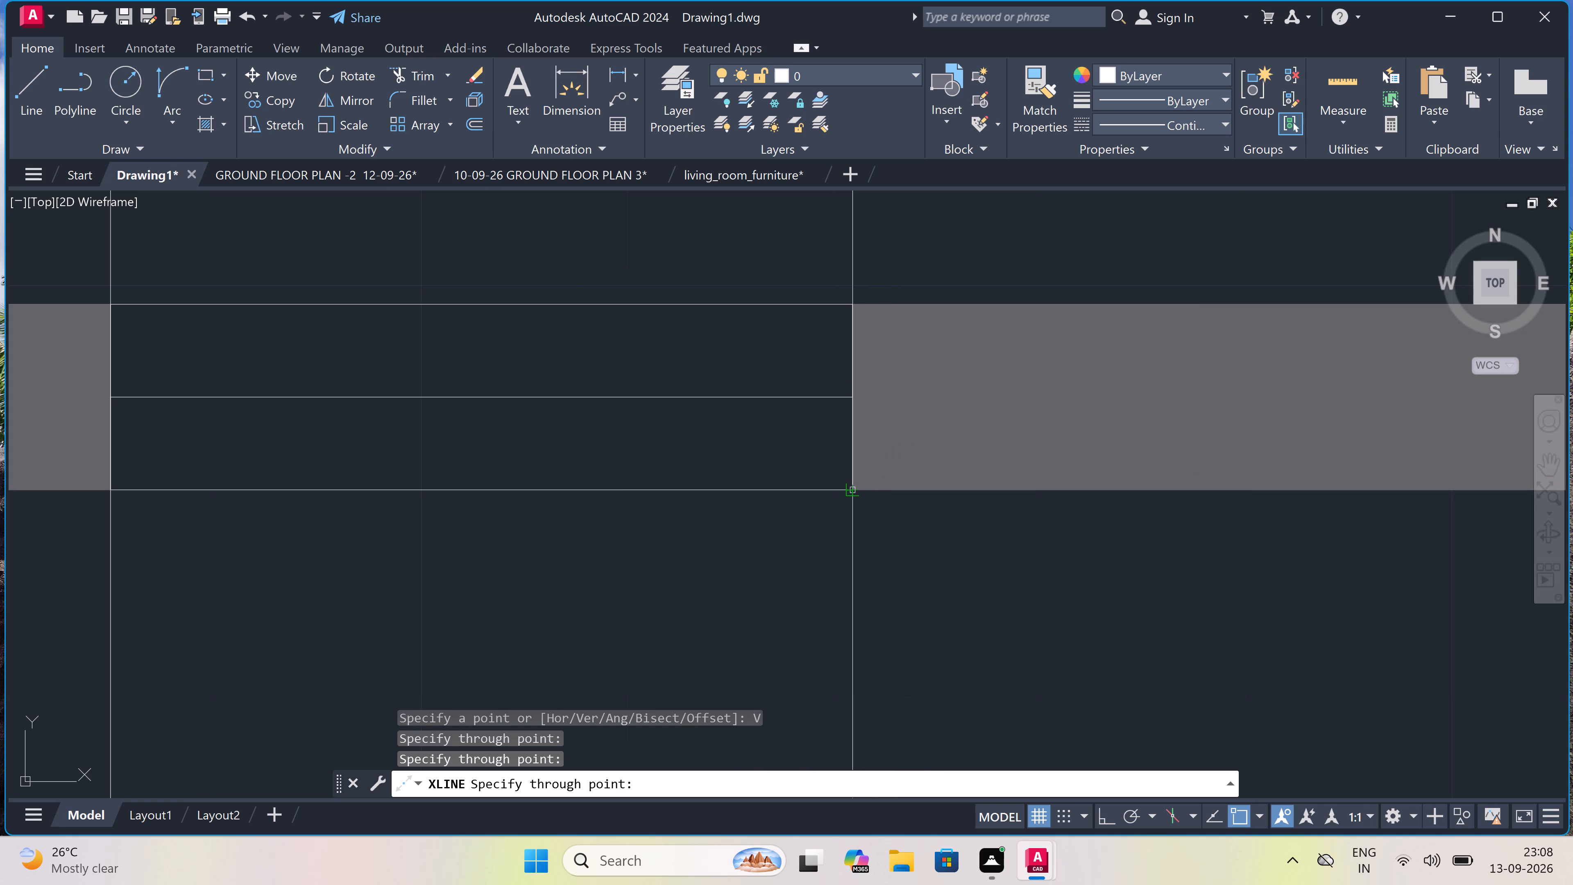
pyautogui.click(852, 491)
# Add vertical construction lines through the wall ends on both sides of the living room's double-door opening.
pyautogui.scroll(-4, 850, 490)
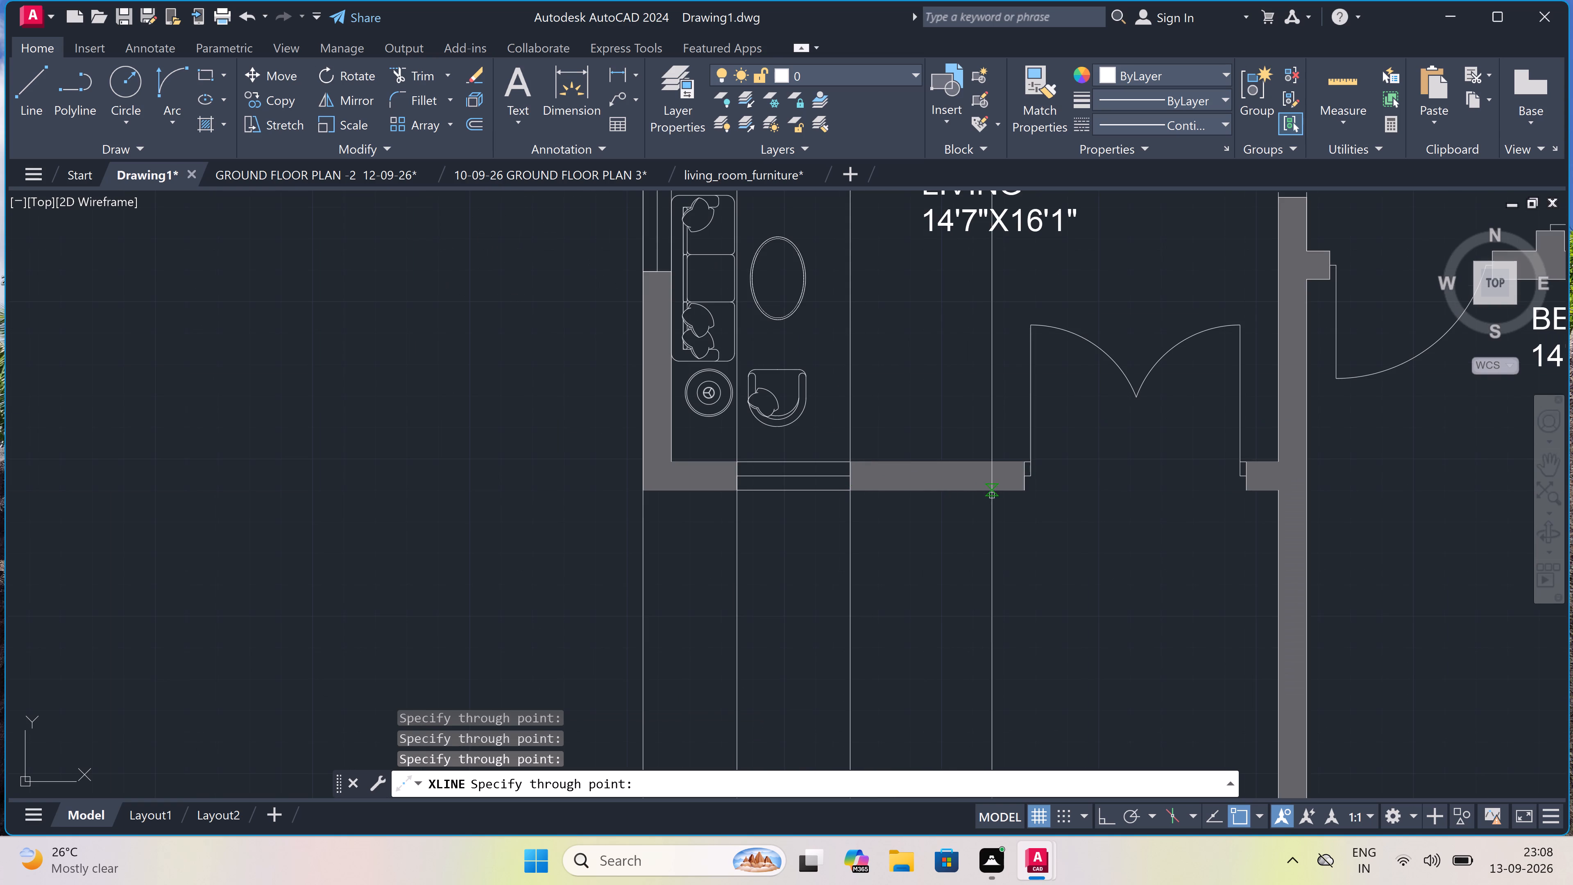
pyautogui.scroll(4, 1036, 489)
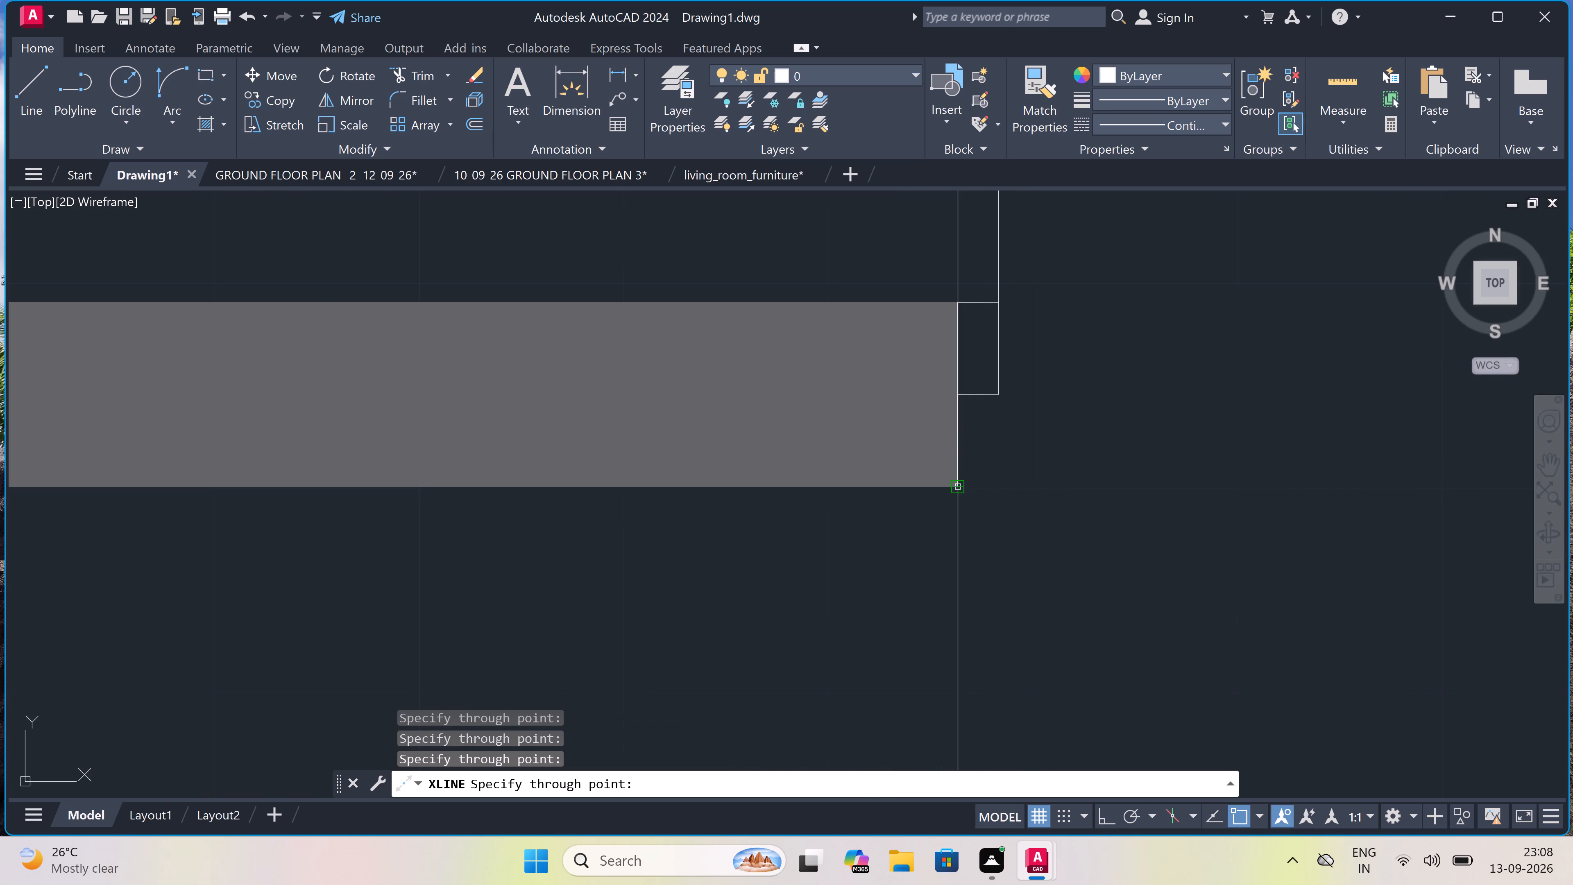
pyautogui.click(952, 484)
pyautogui.scroll(-6, 952, 484)
pyautogui.scroll(3, 1087, 474)
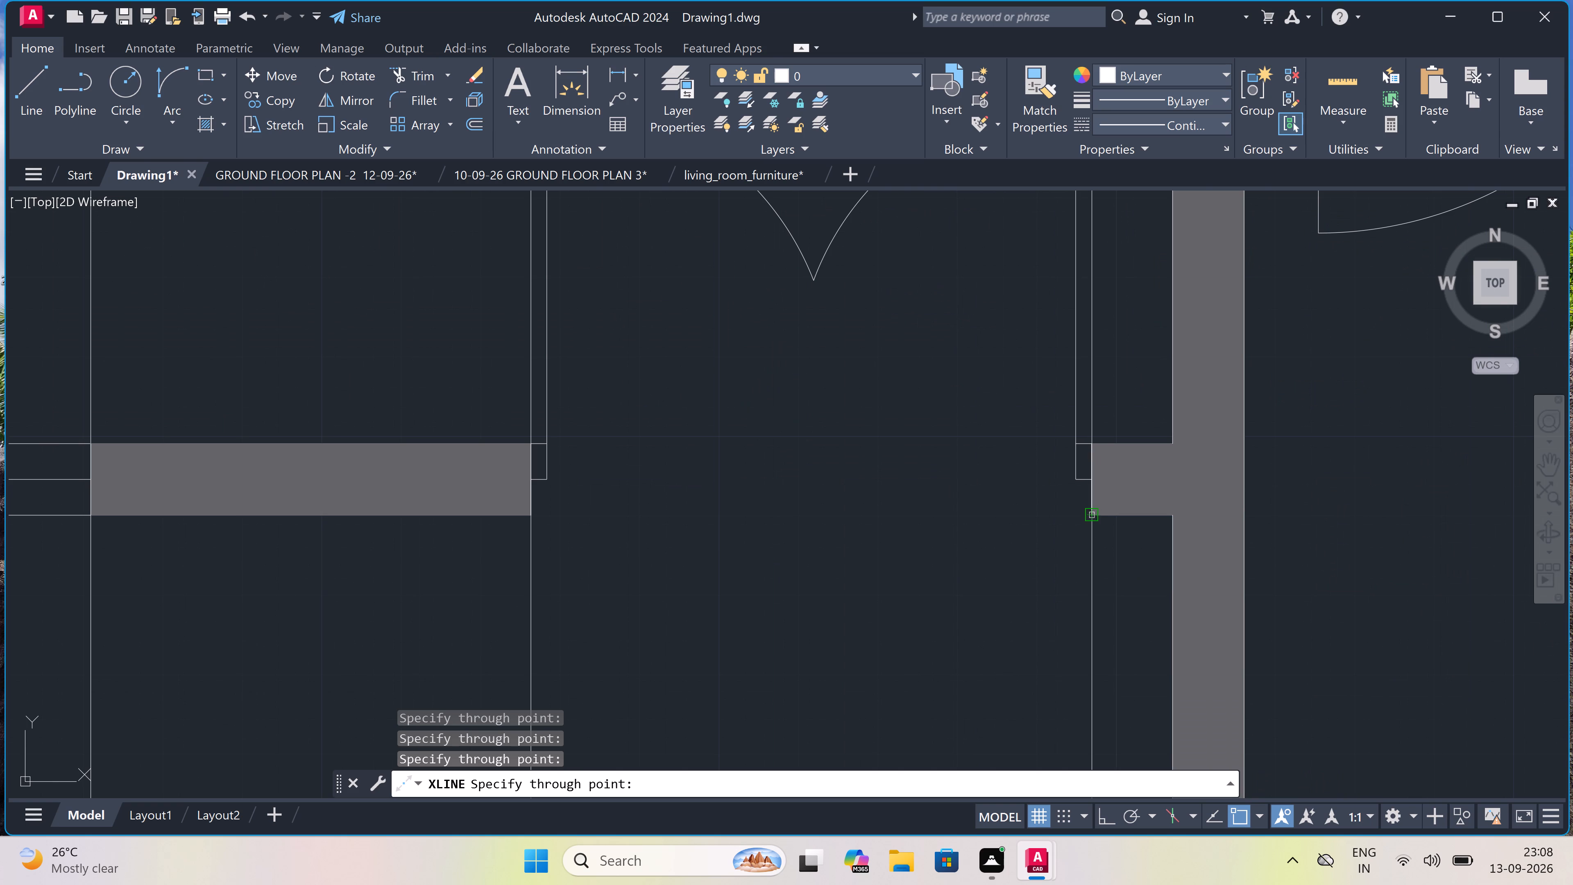
pyautogui.click(1090, 510)
# Add vertical construction lines through both edges of the lower bedroom's south window and the plan's outer southeast corner.
pyautogui.scroll(-5, 1076, 507)
pyautogui.scroll(-5, 1124, 613)
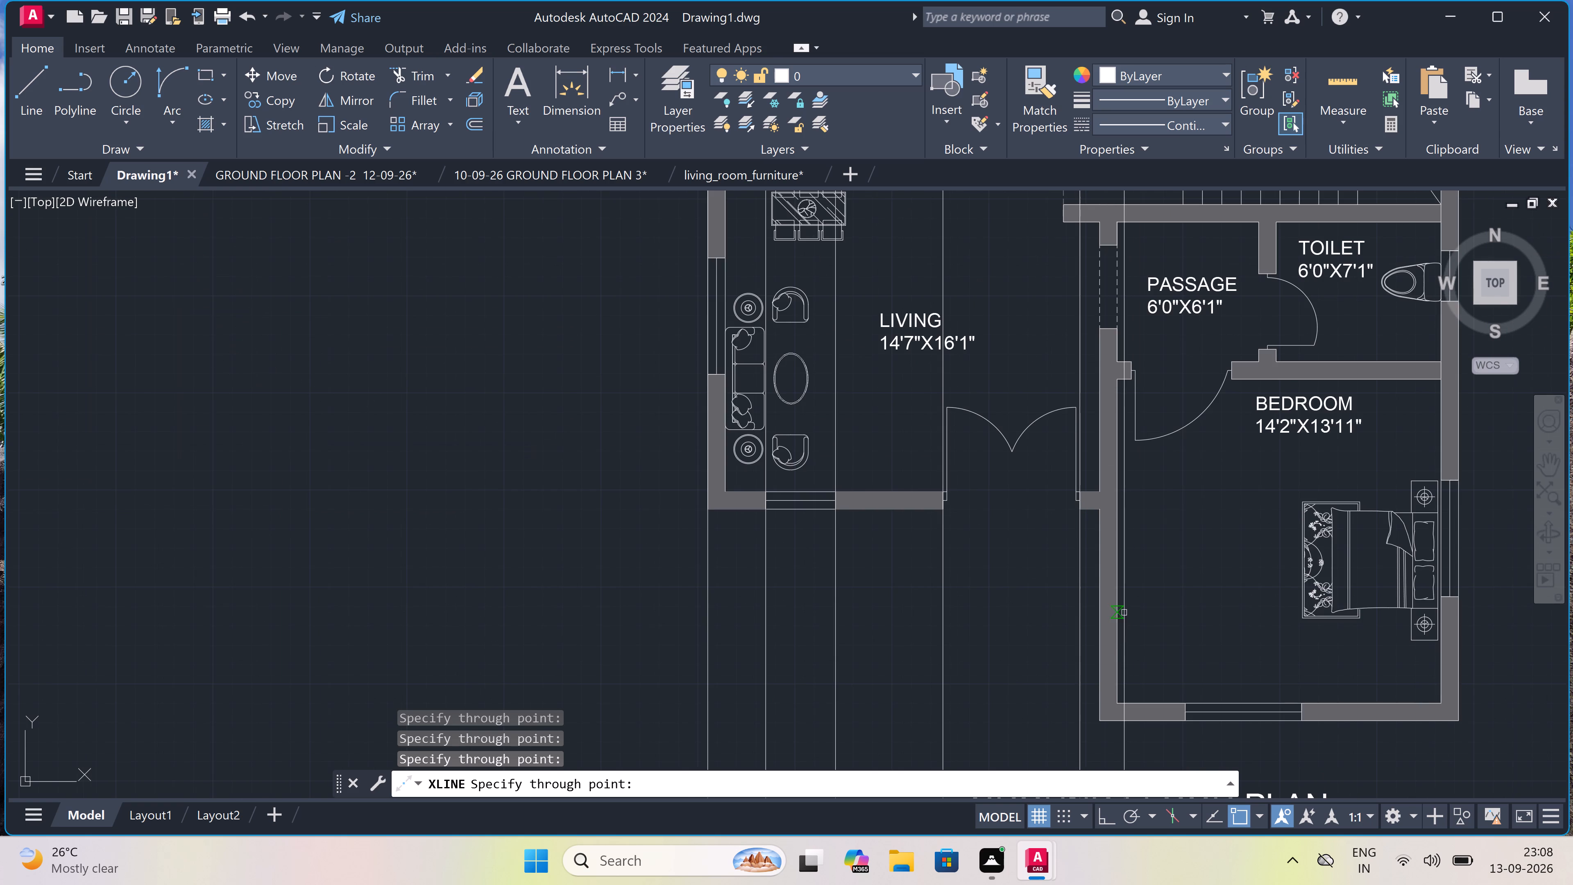
pyautogui.scroll(4, 1172, 650)
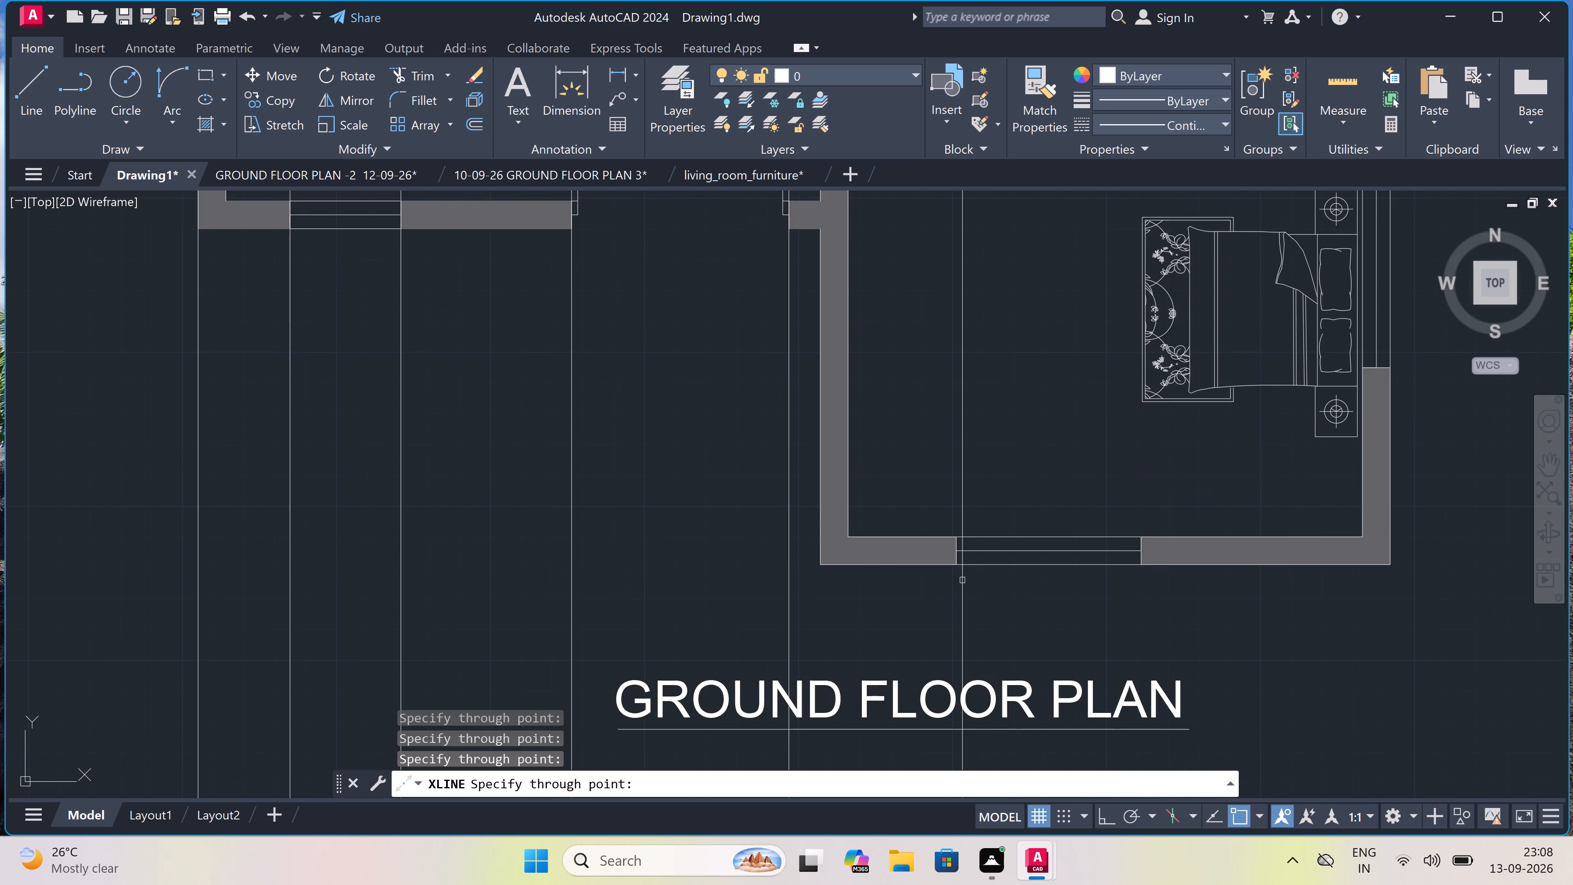
pyautogui.click(954, 561)
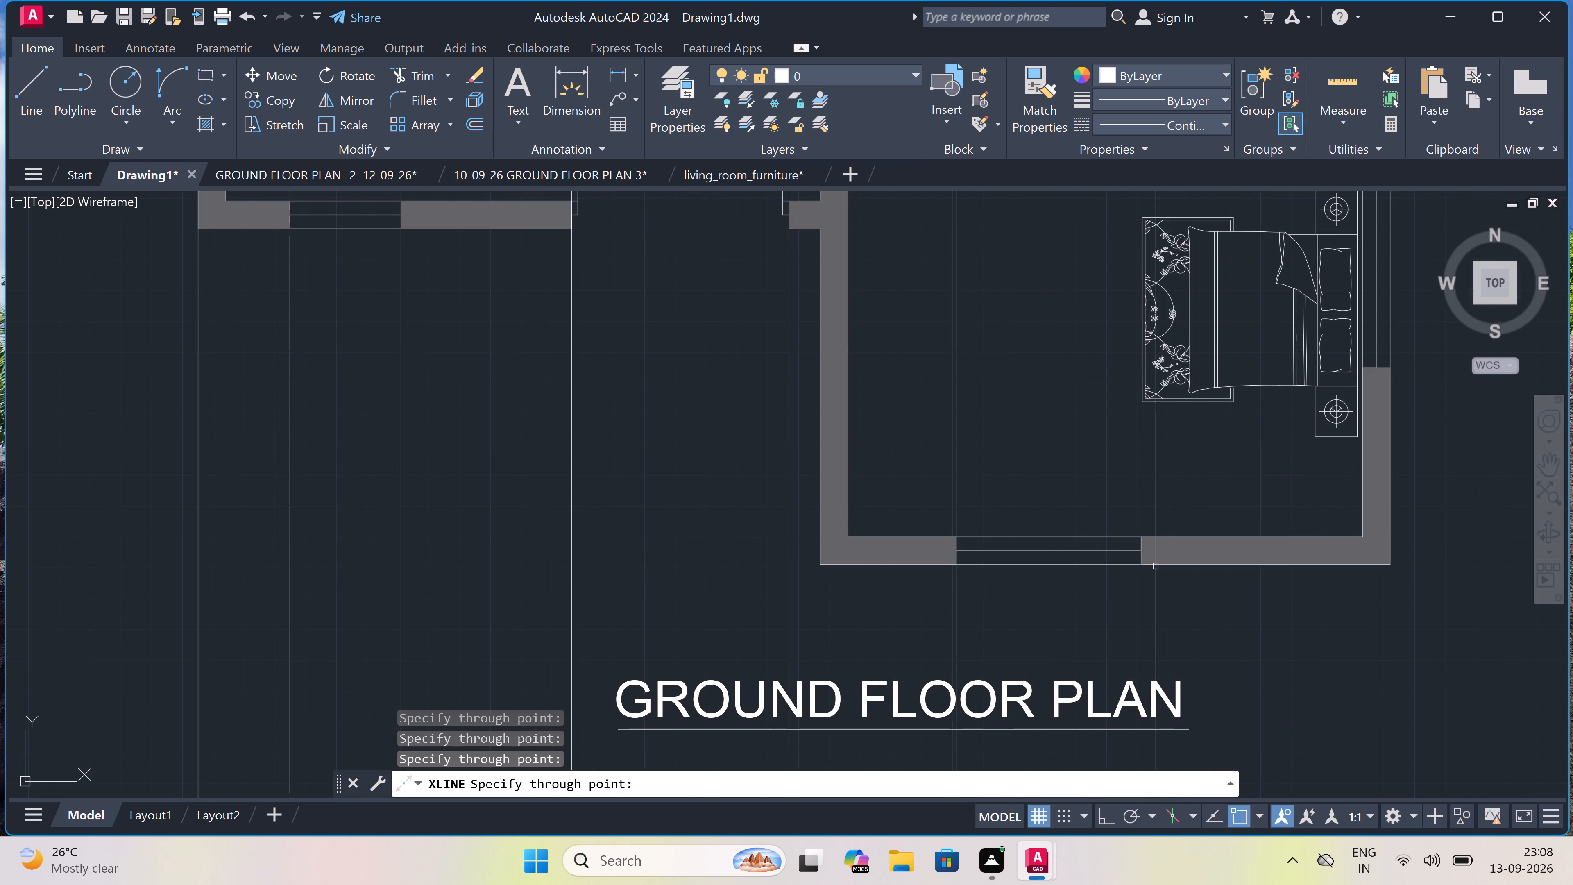
pyautogui.click(1142, 566)
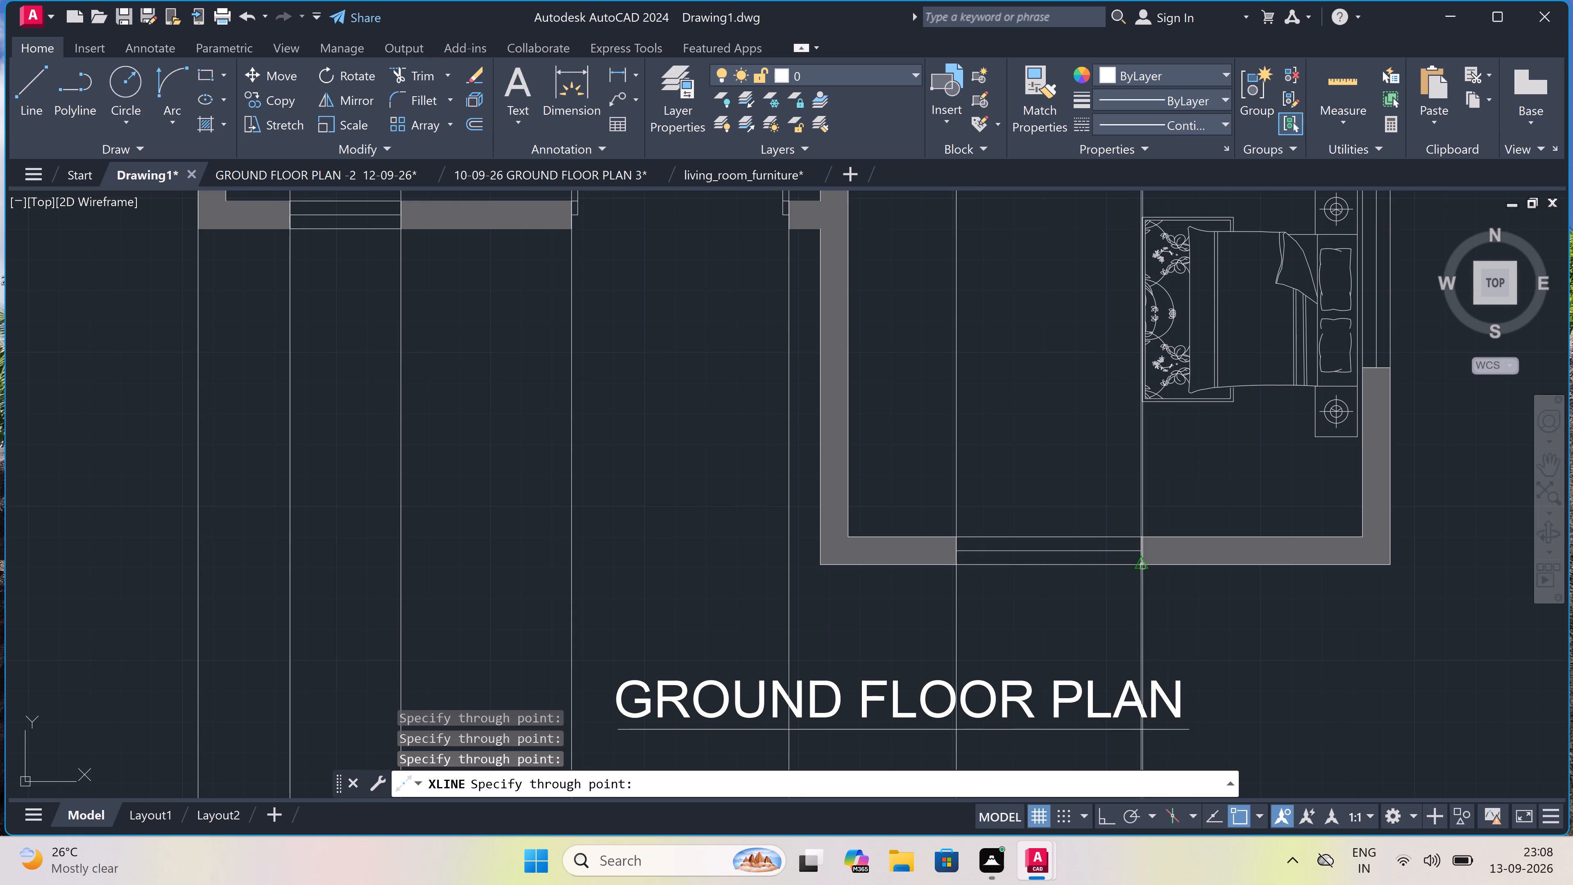
pyautogui.scroll(-5, 922, 531)
pyautogui.scroll(4, 1097, 540)
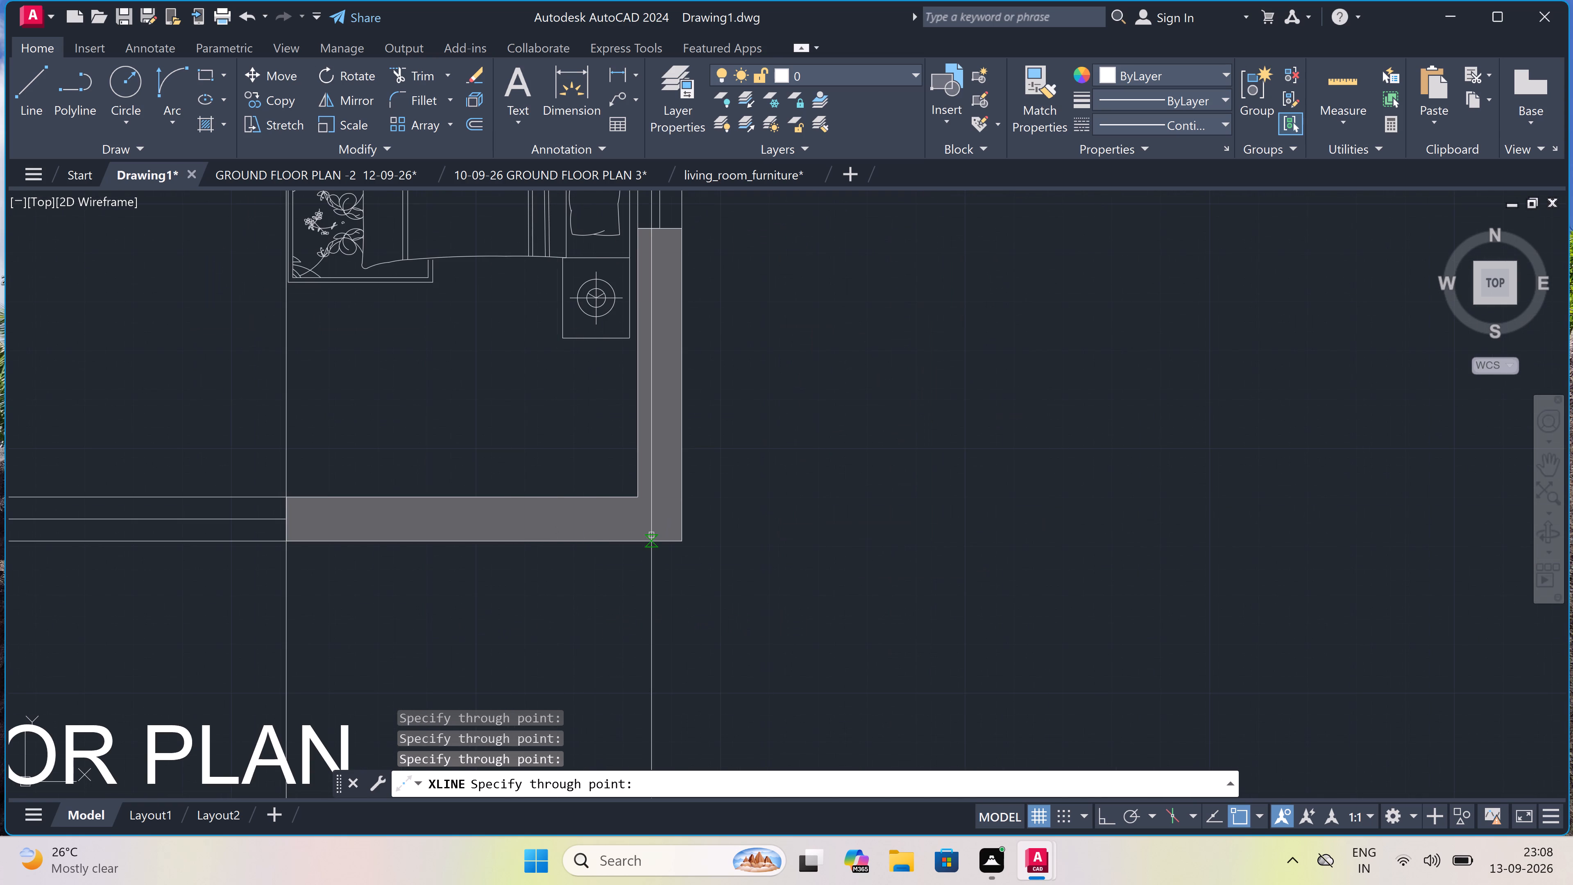
pyautogui.click(683, 540)
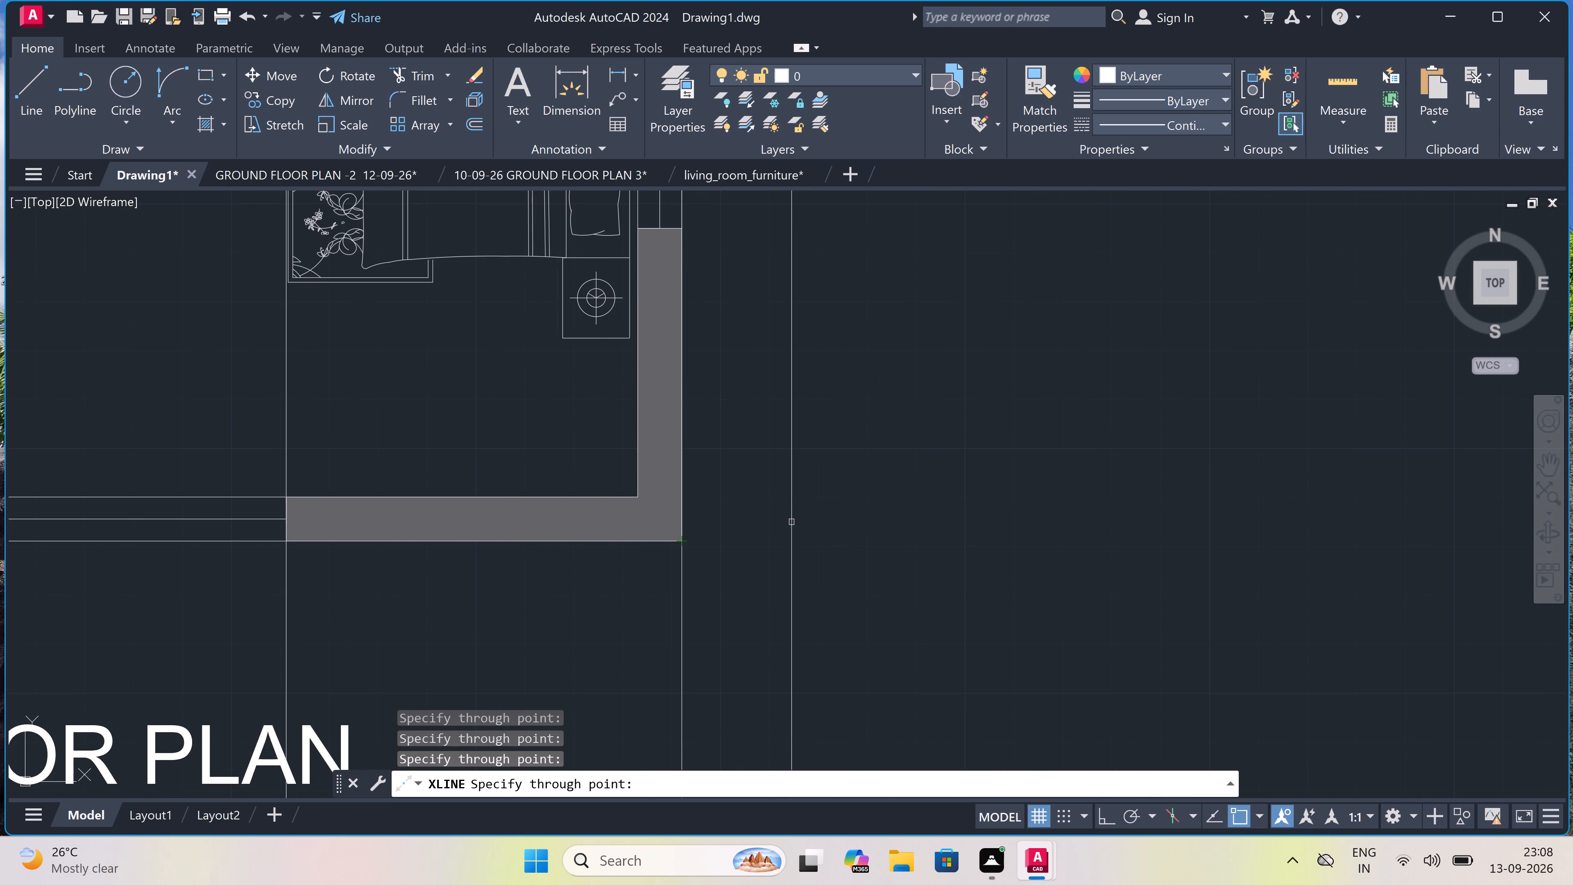
pyautogui.press('Escape')
# Draw a horizontal construction line across the vertical ones, just above the plan's north wall, with Ortho on.
pyautogui.scroll(-6, 848, 506)
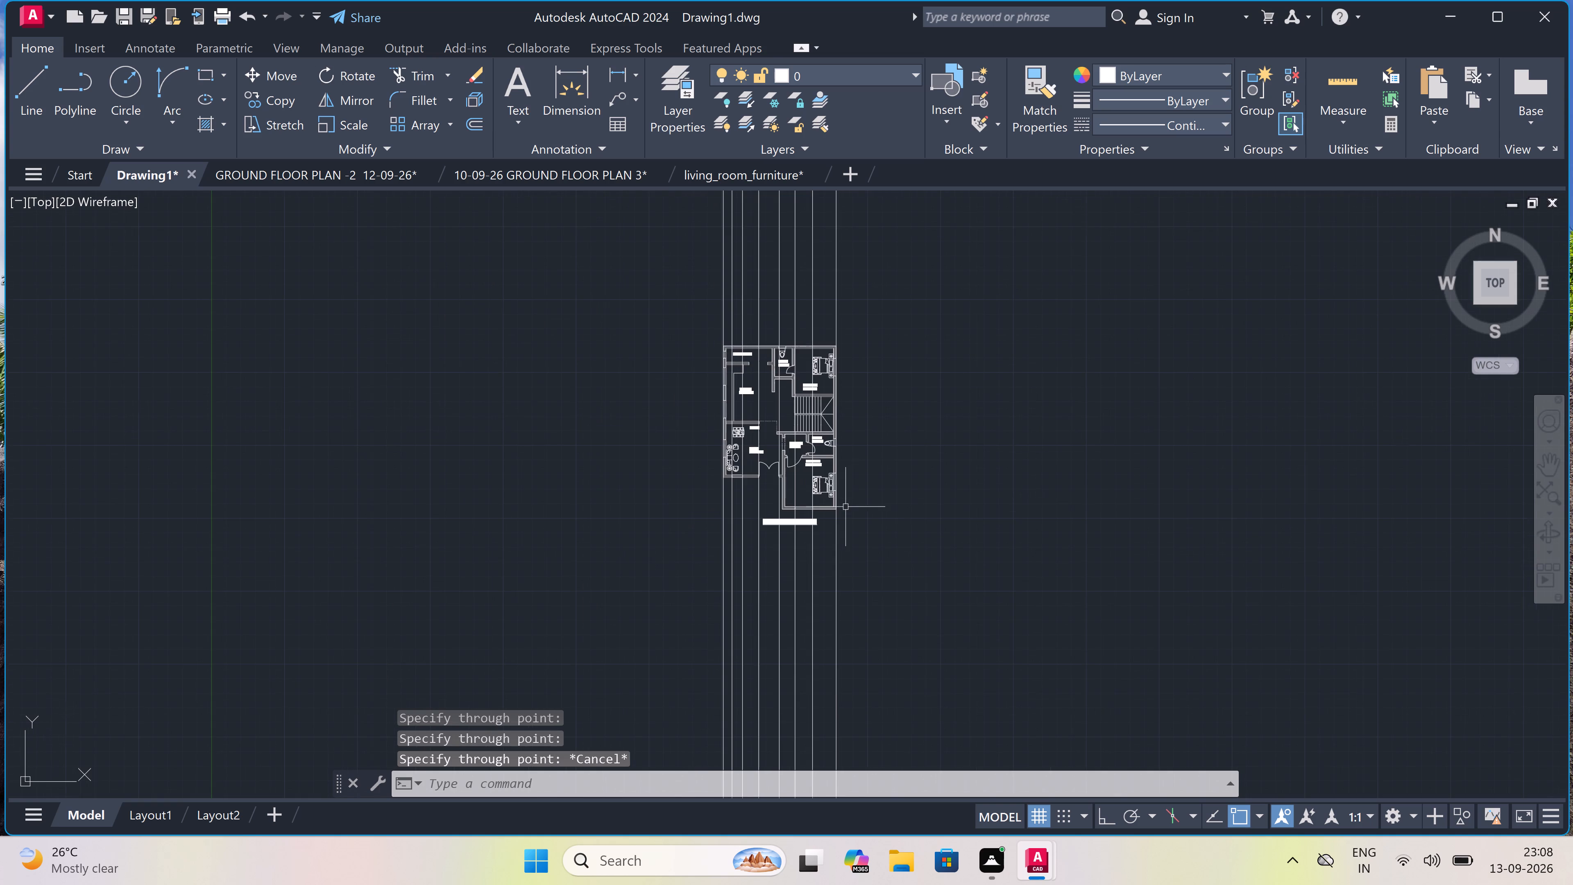
pyautogui.scroll(-1, 843, 502)
pyautogui.scroll(4, 805, 384)
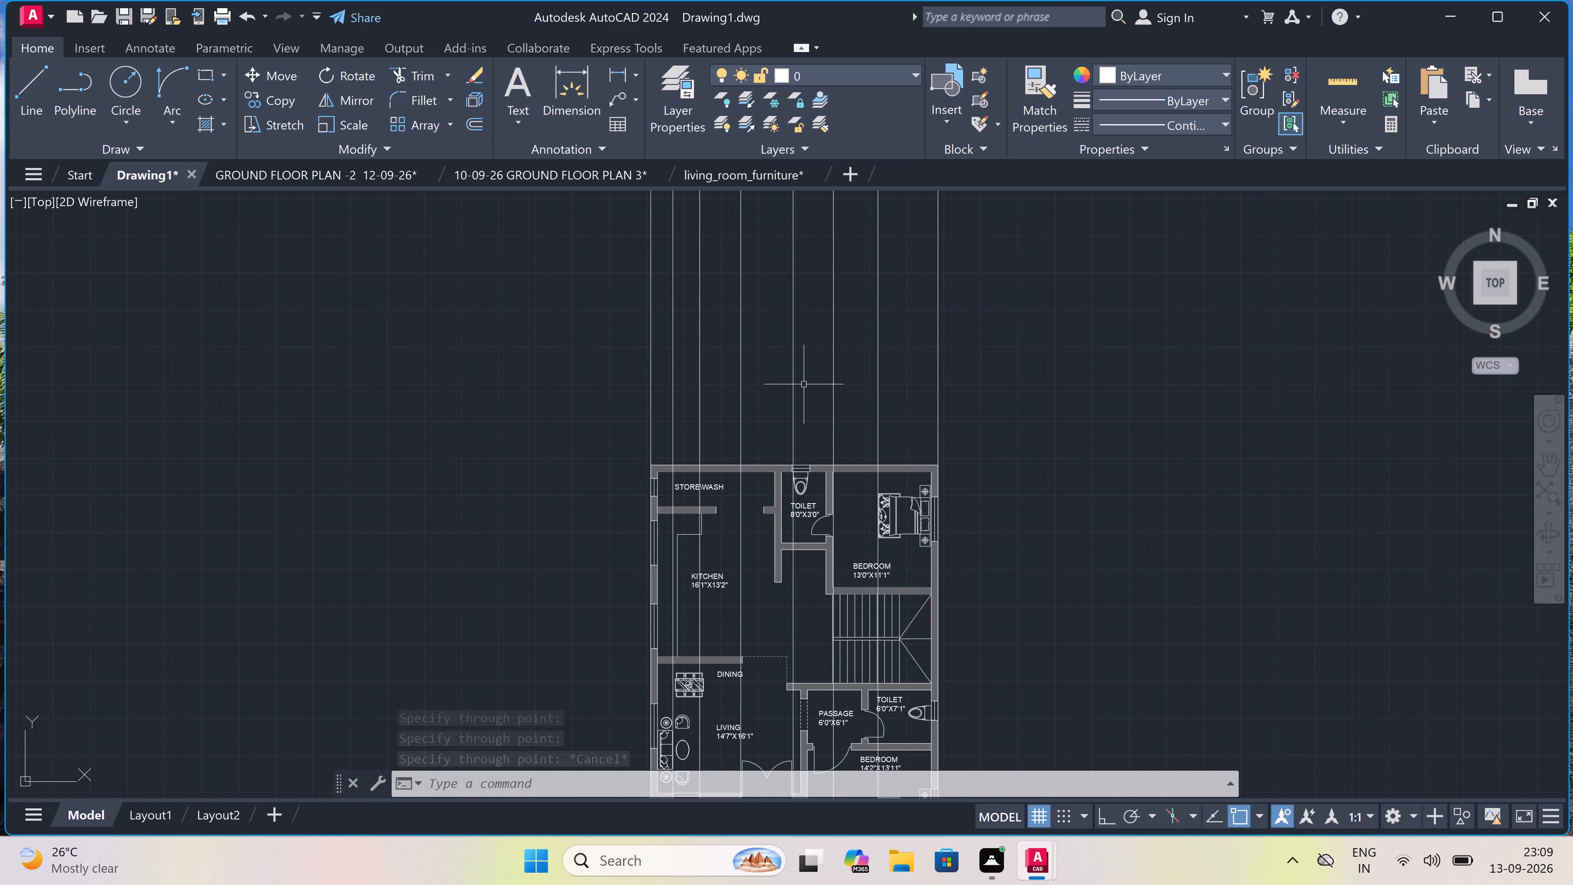
pyautogui.press('x')
pyautogui.press('l')
pyautogui.press('space')
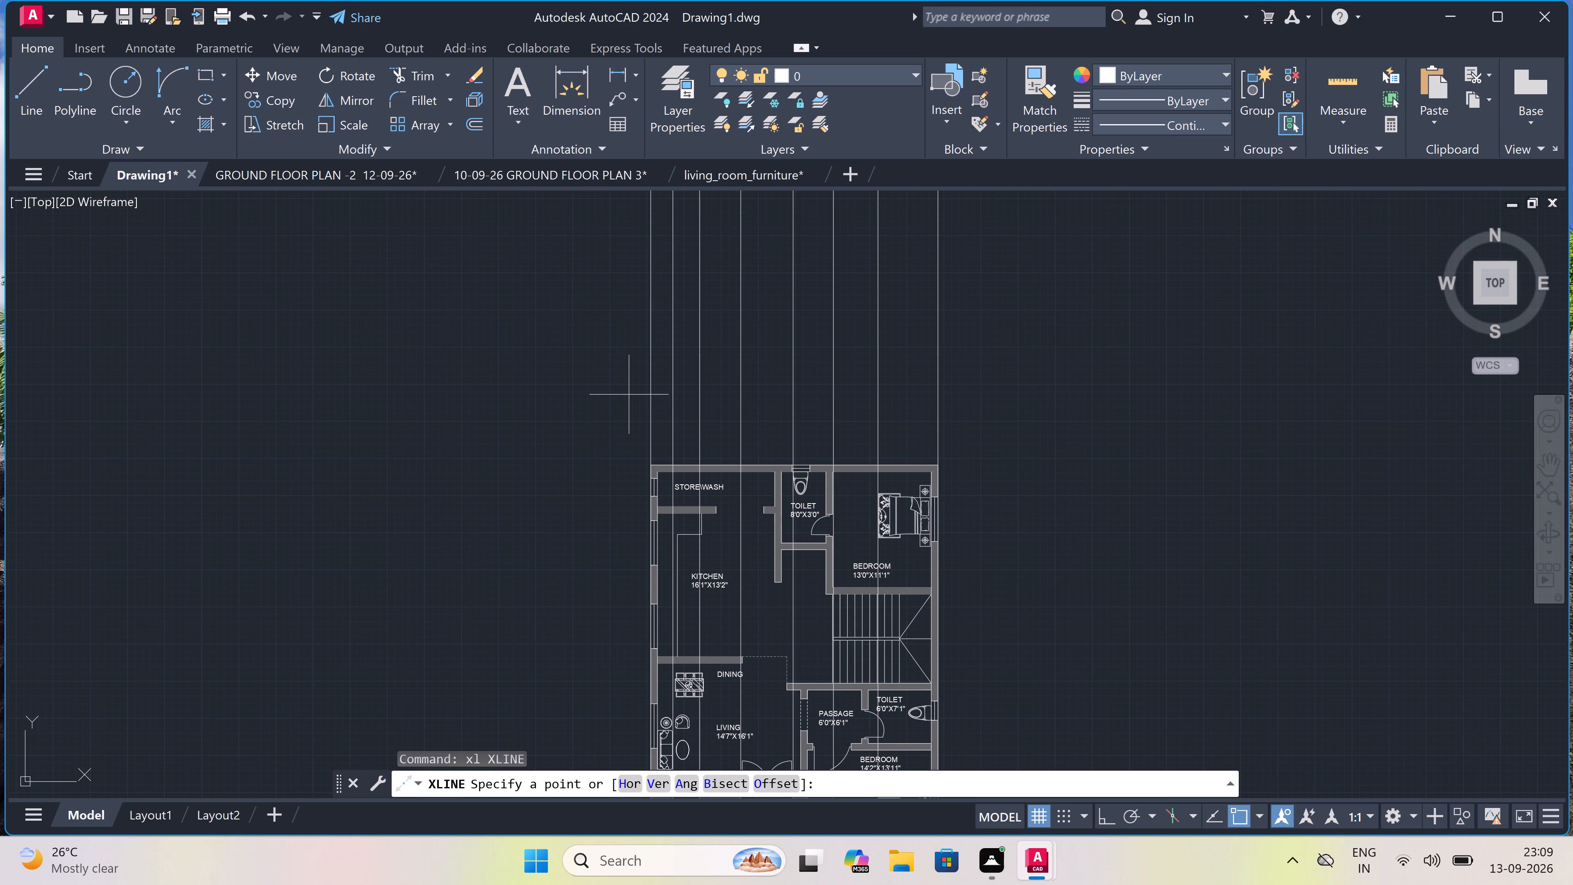
pyautogui.moveTo(629, 396); pyautogui.dragTo(633, 398)
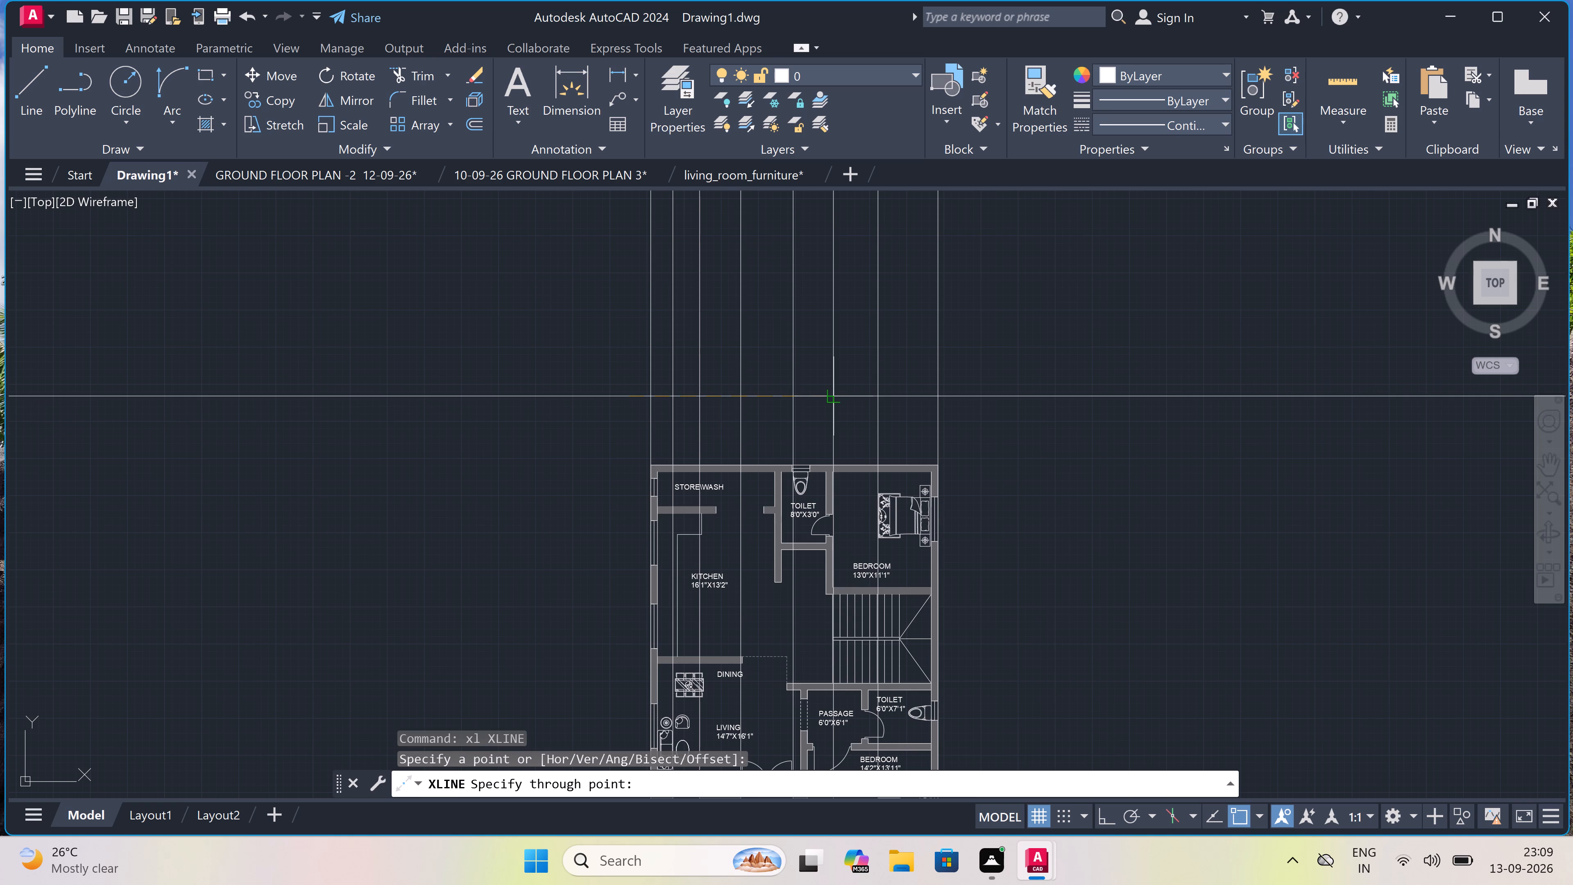
pyautogui.press('F8')
pyautogui.click(855, 408)
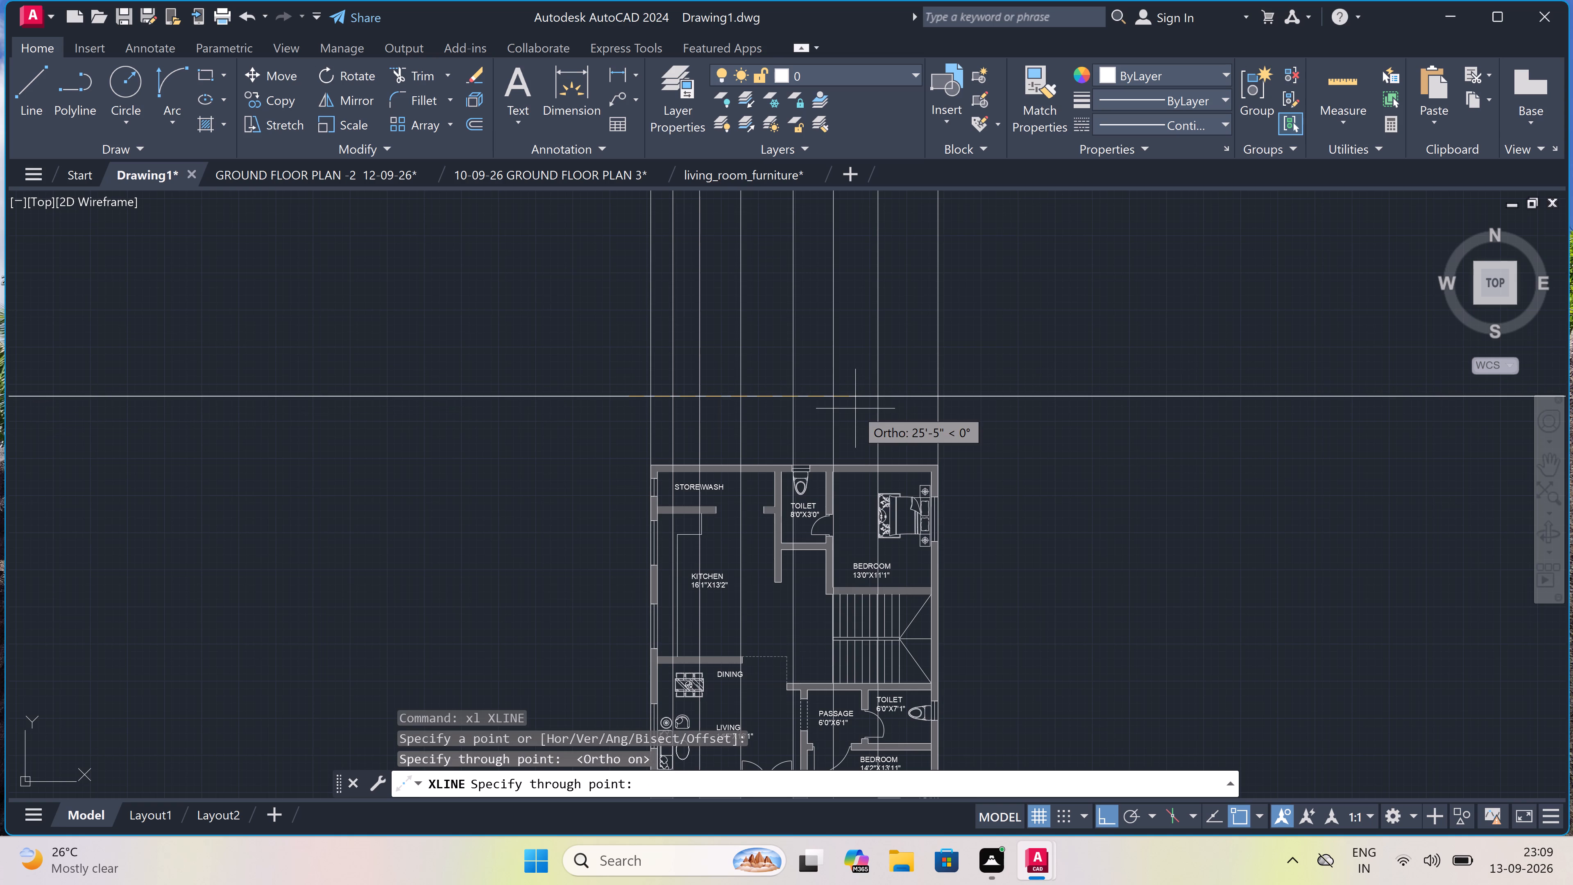
pyautogui.press('Escape')
# Offset the horizontal construction line 1'6" upward, away from the plan.
pyautogui.scroll(-1, 857, 409)
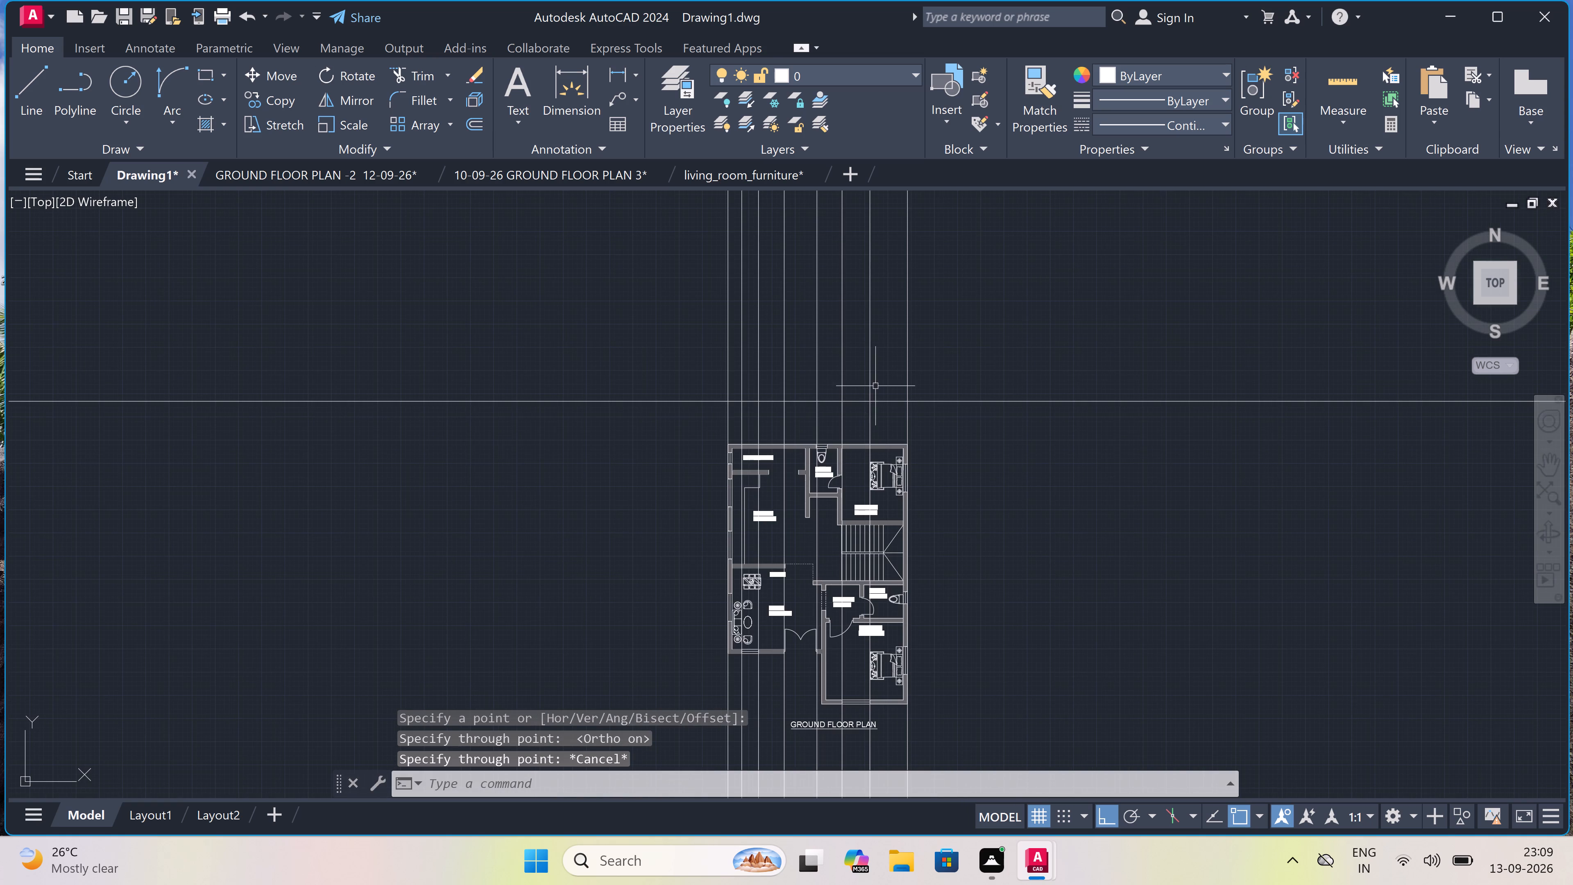
pyautogui.scroll(3, 865, 377)
pyautogui.press('o')
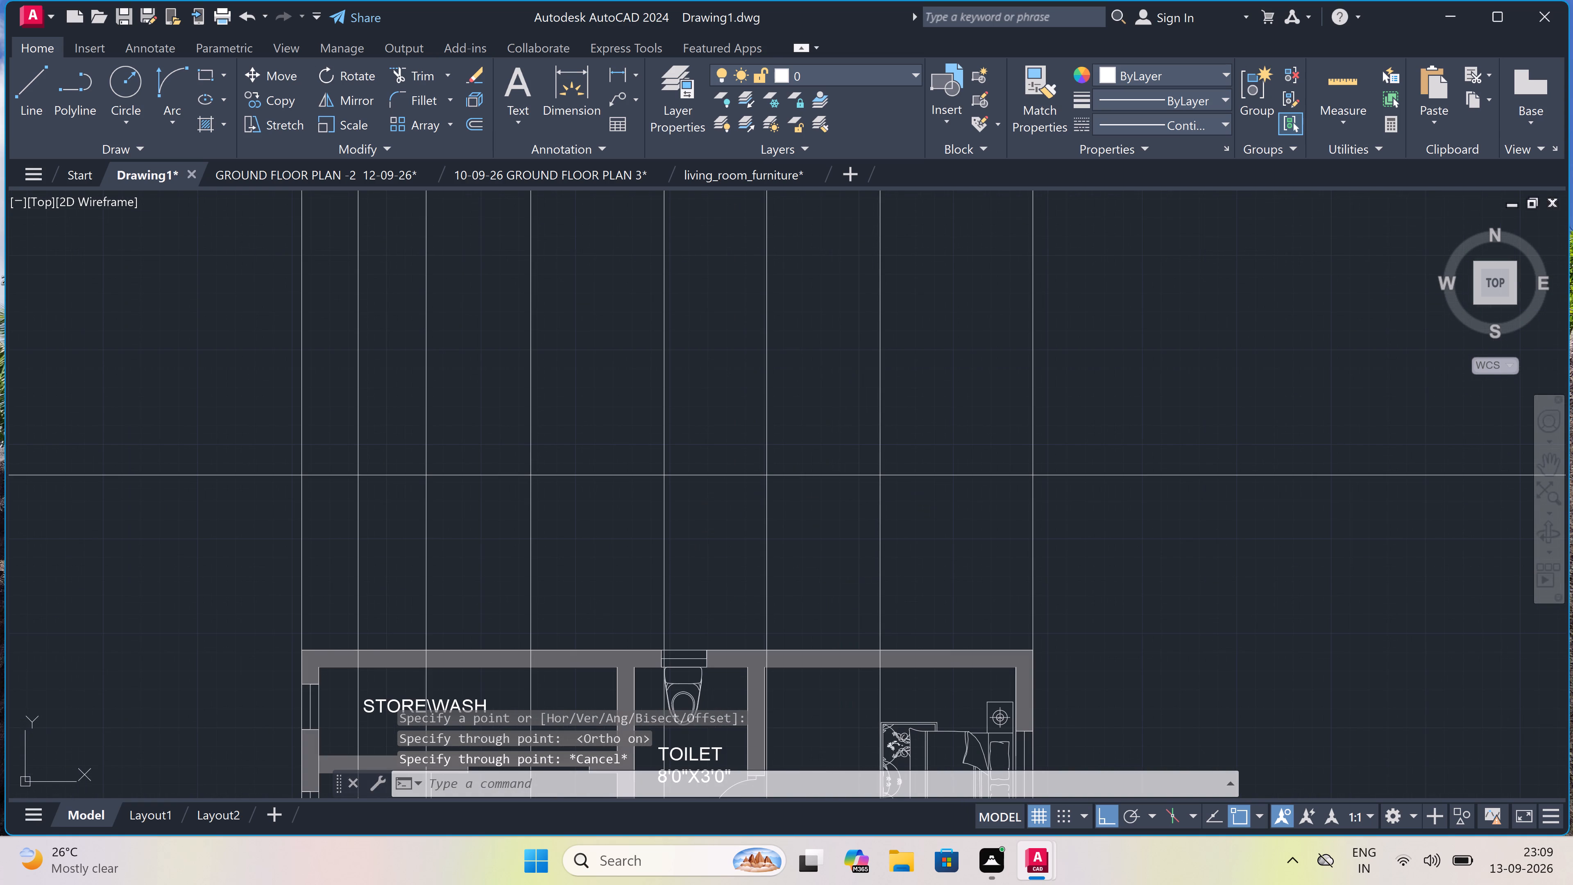
pyautogui.press('space')
pyautogui.click(750, 471)
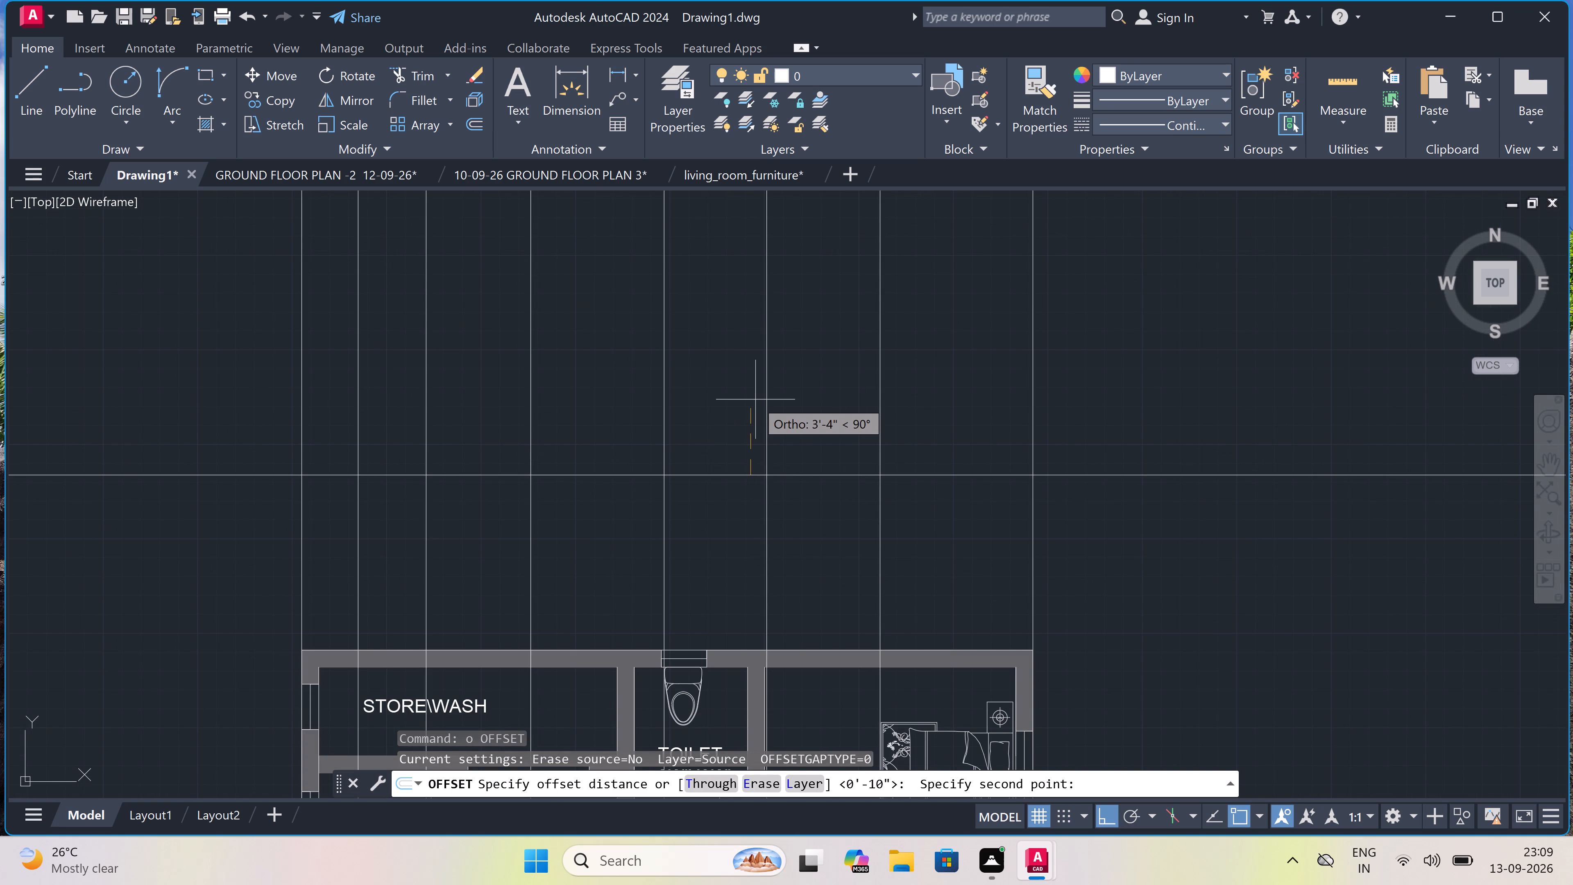
pyautogui.write("1'")
pyautogui.press('6')
pyautogui.hotkey('shift', '"')
pyautogui.press('space')
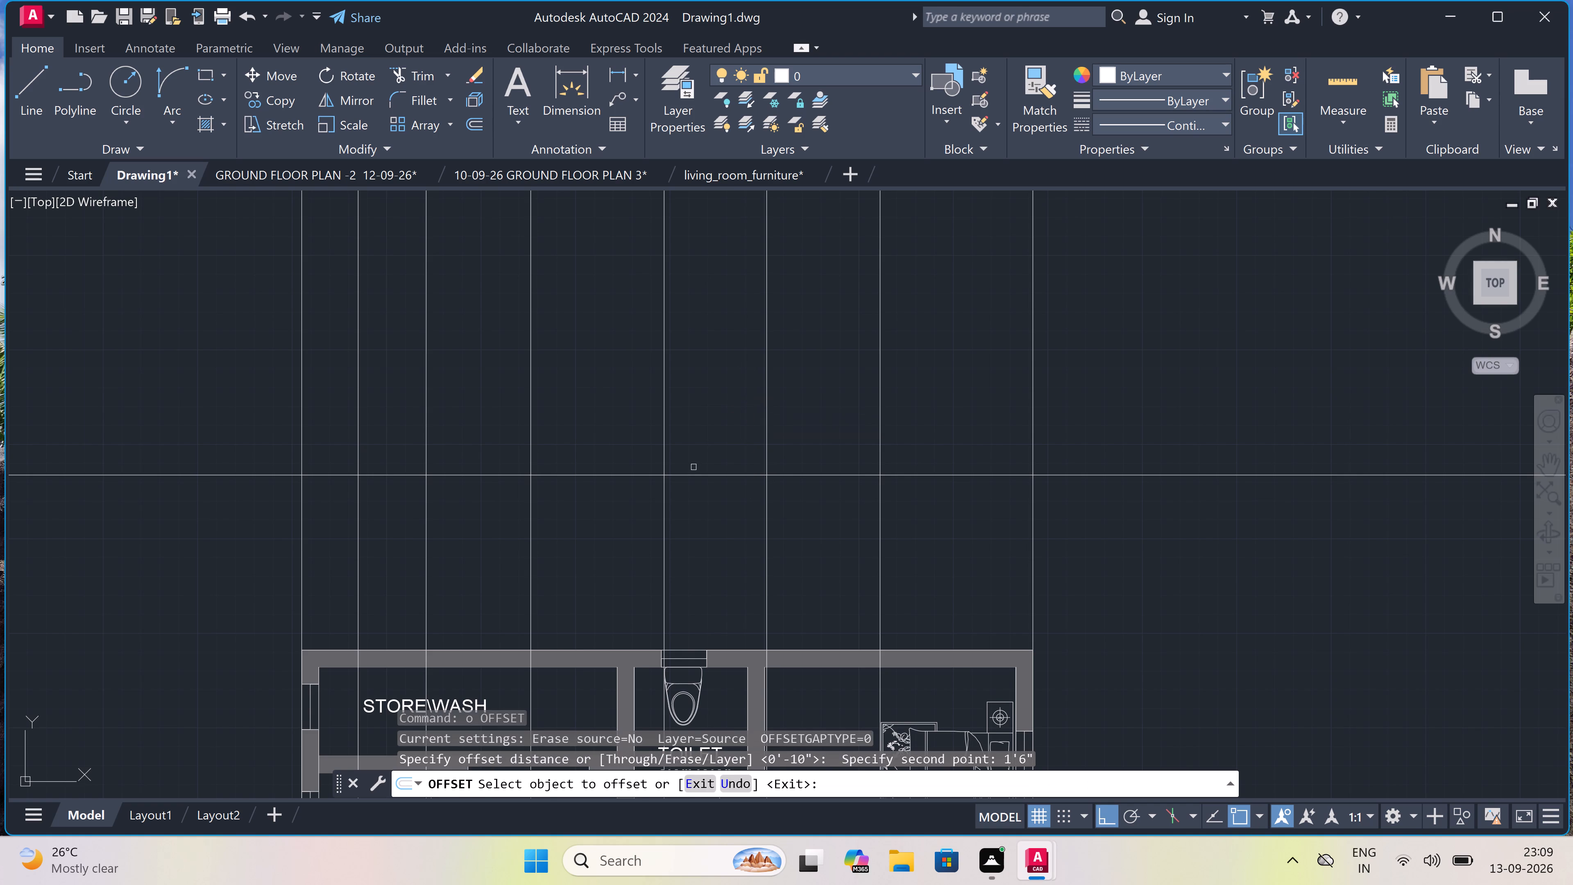
pyautogui.click(689, 475)
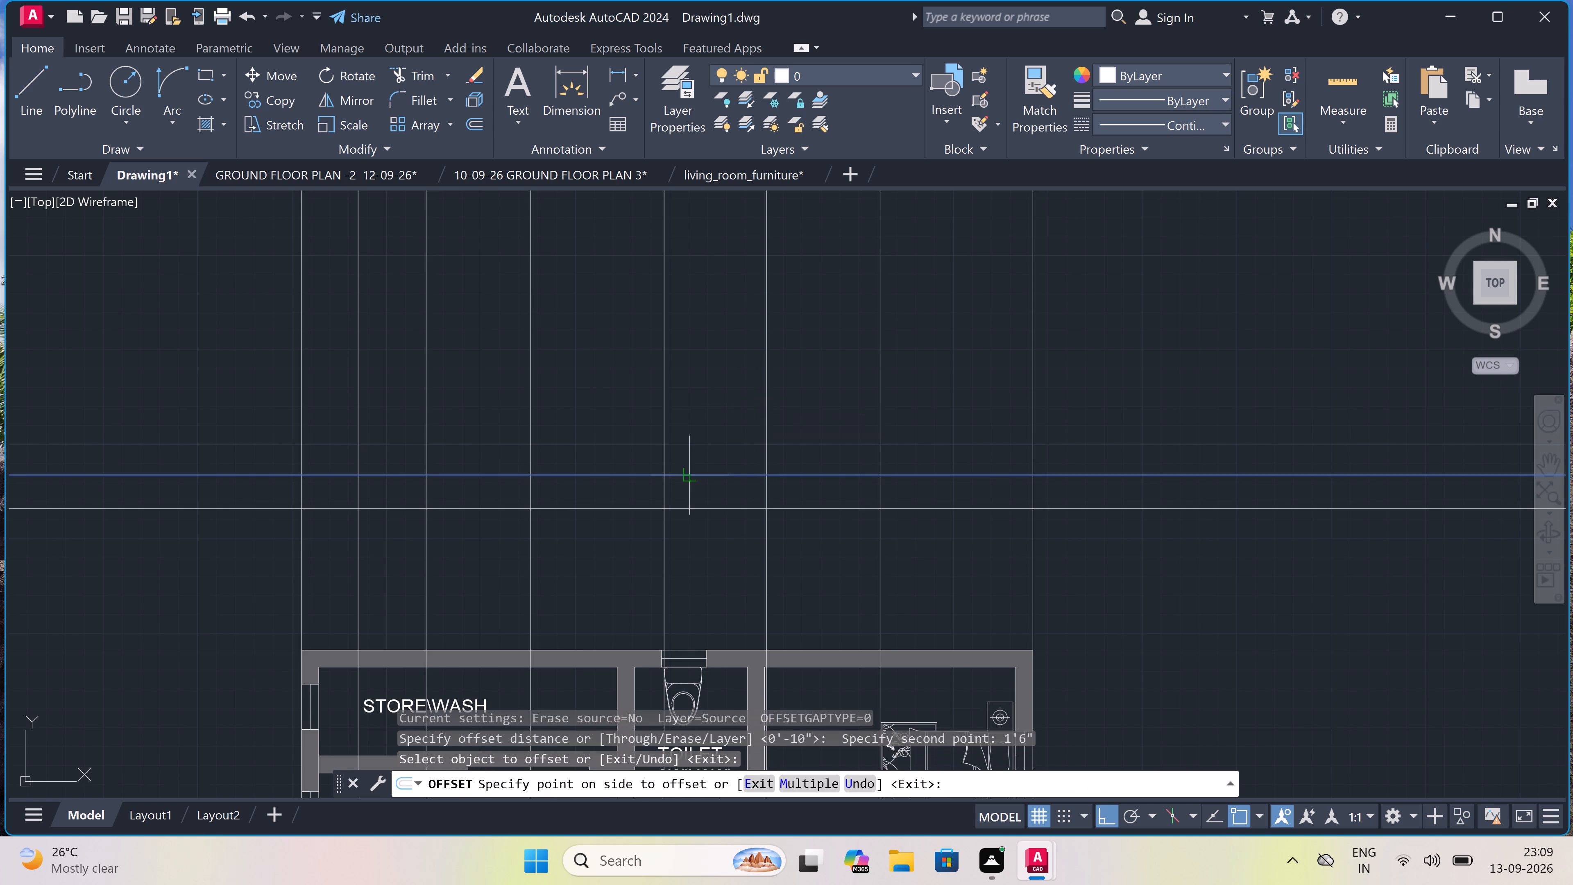
pyautogui.click(688, 441)
pyautogui.press('Escape')
# Offset the topmost horizontal construction line 3' upward, away from the plan.
pyautogui.press('space')
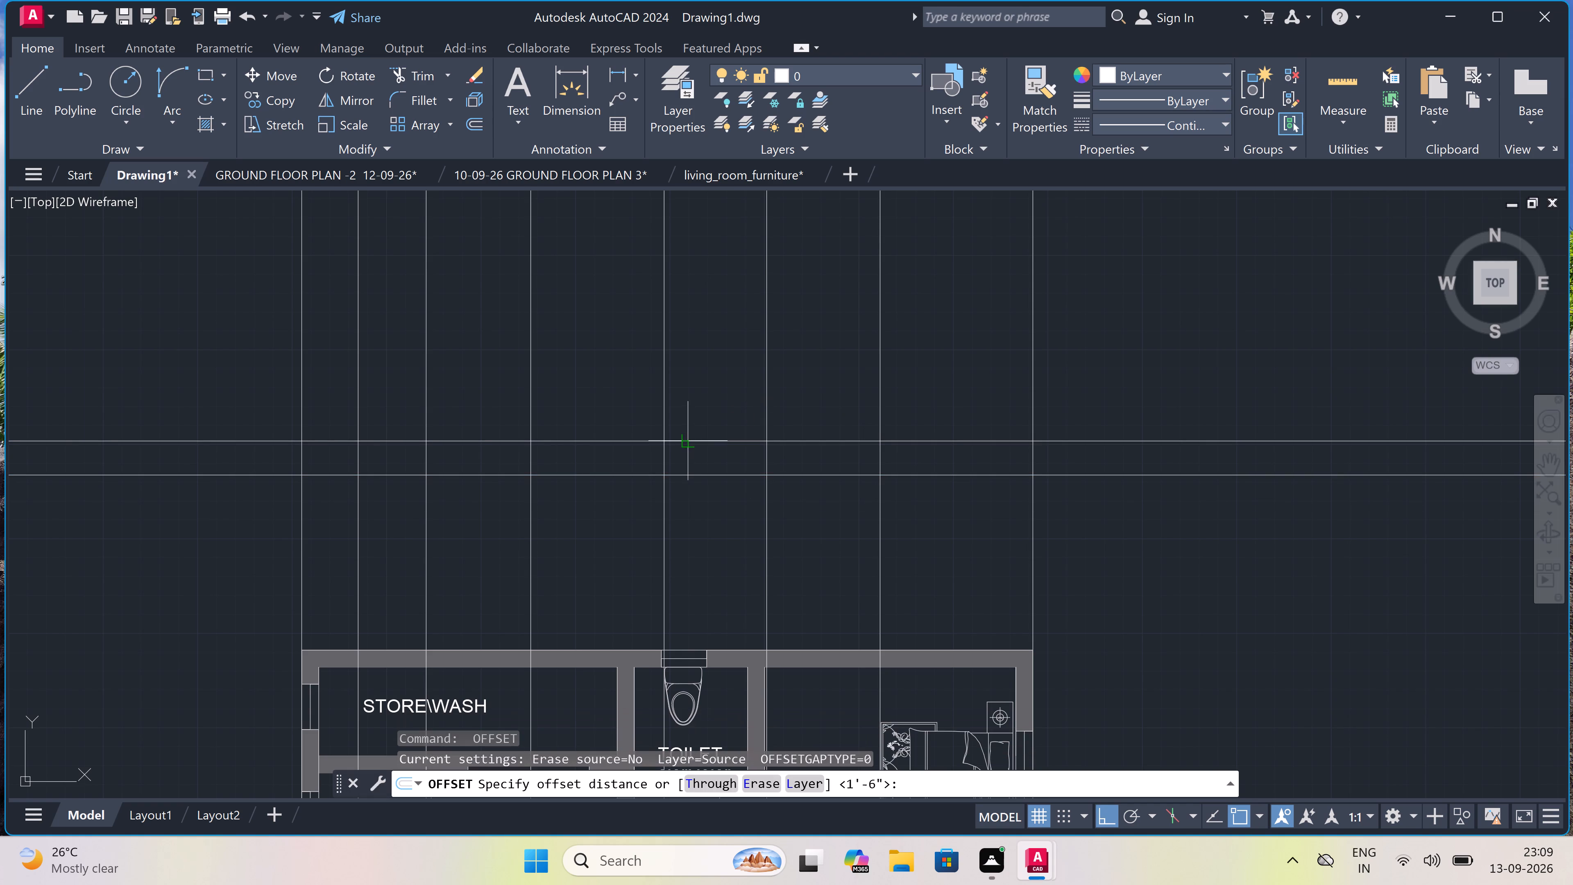
pyautogui.click(689, 442)
pyautogui.write("3'")
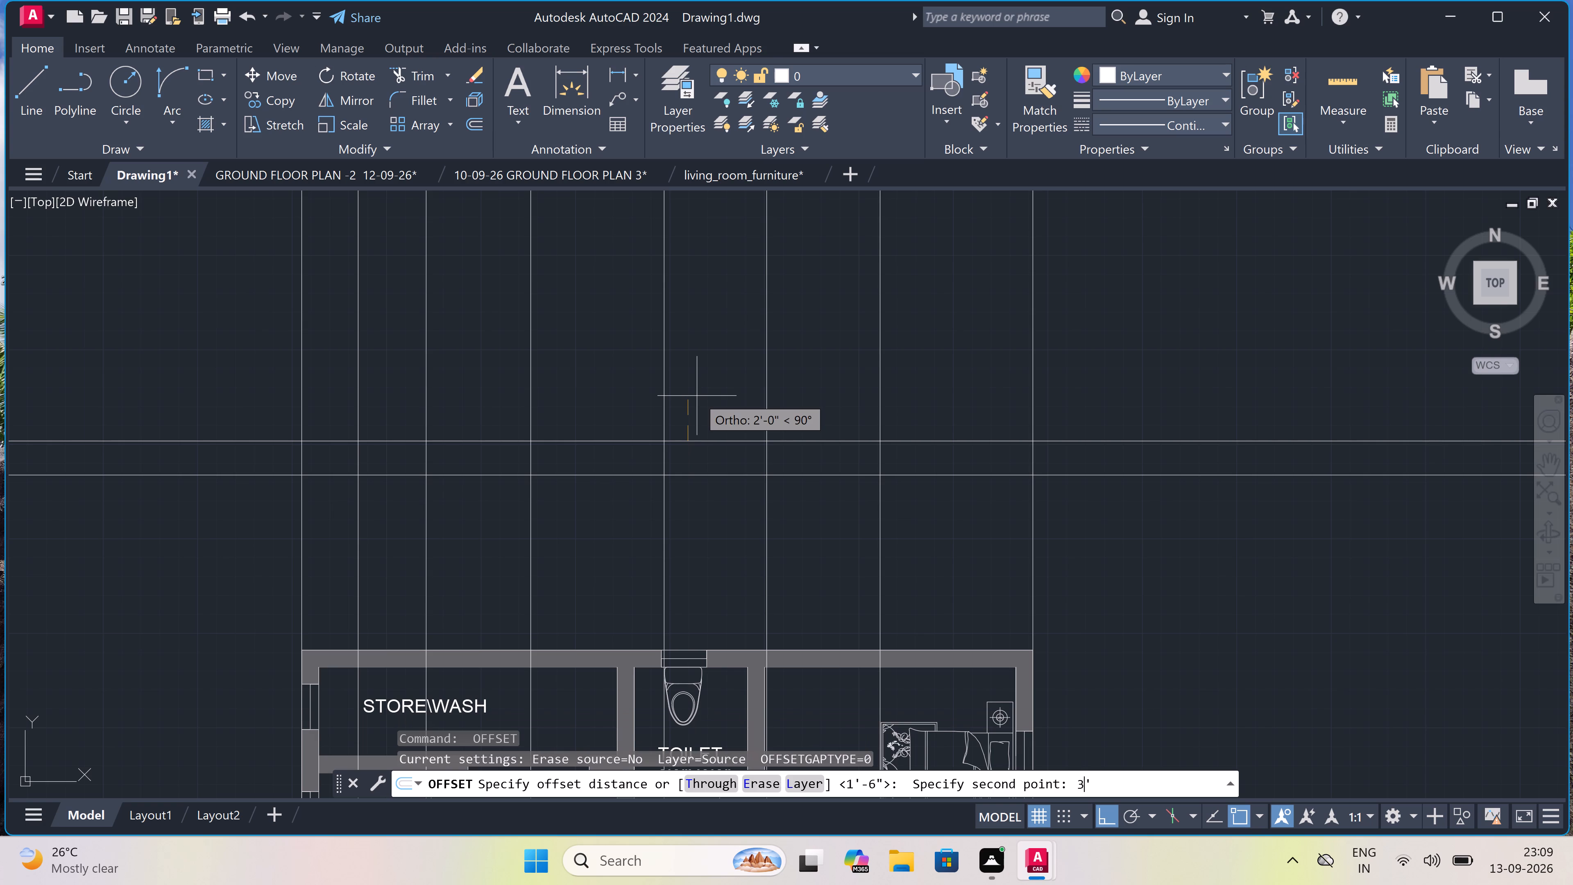
pyautogui.press('space')
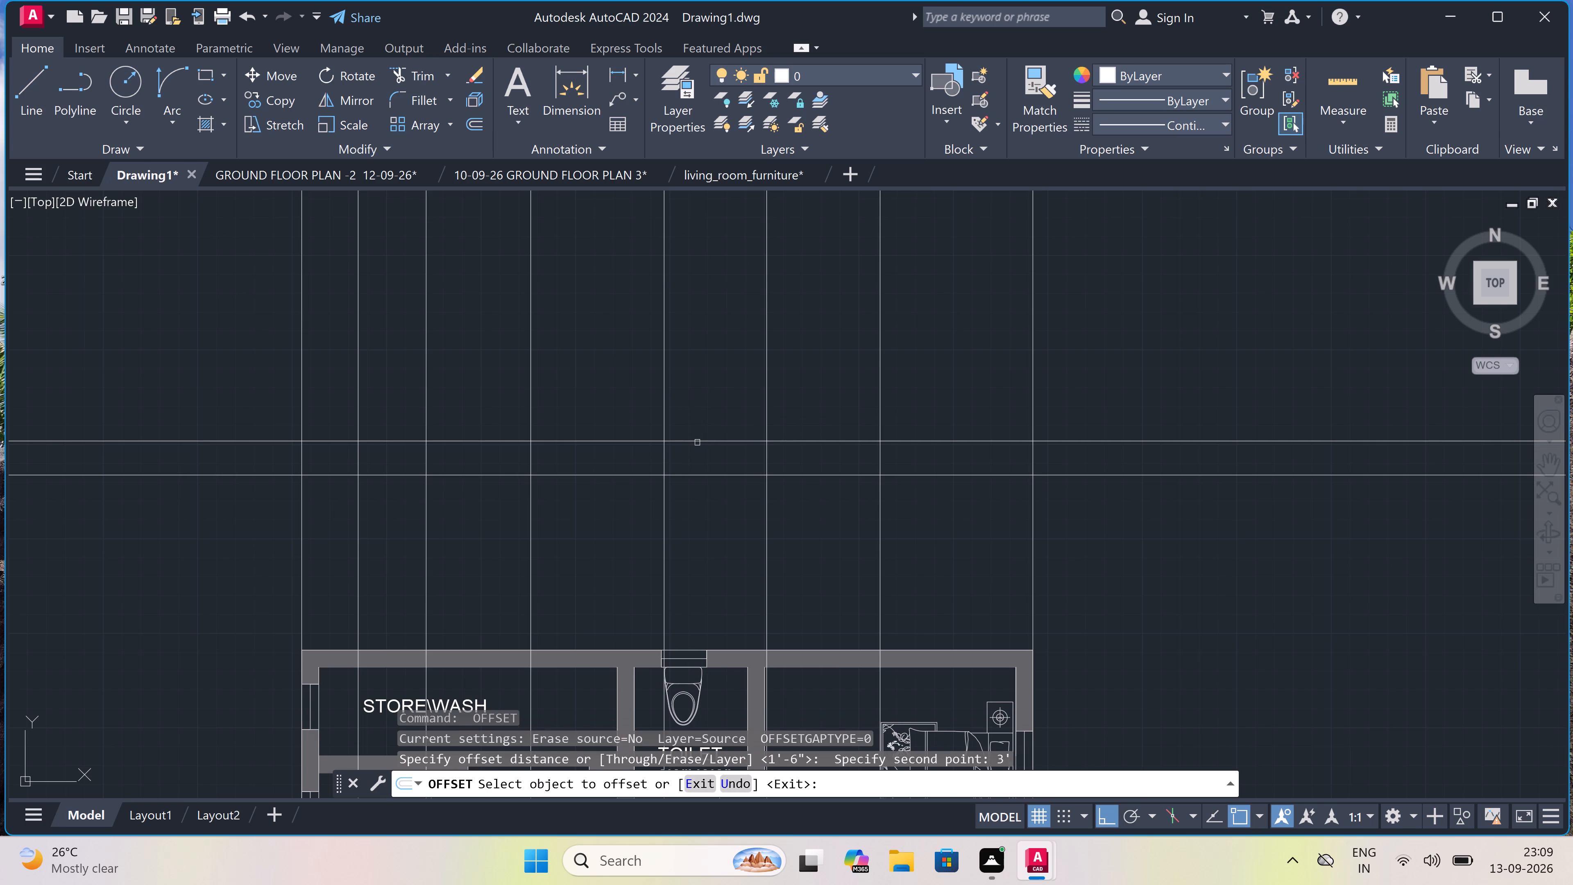
pyautogui.click(698, 439)
pyautogui.click(698, 413)
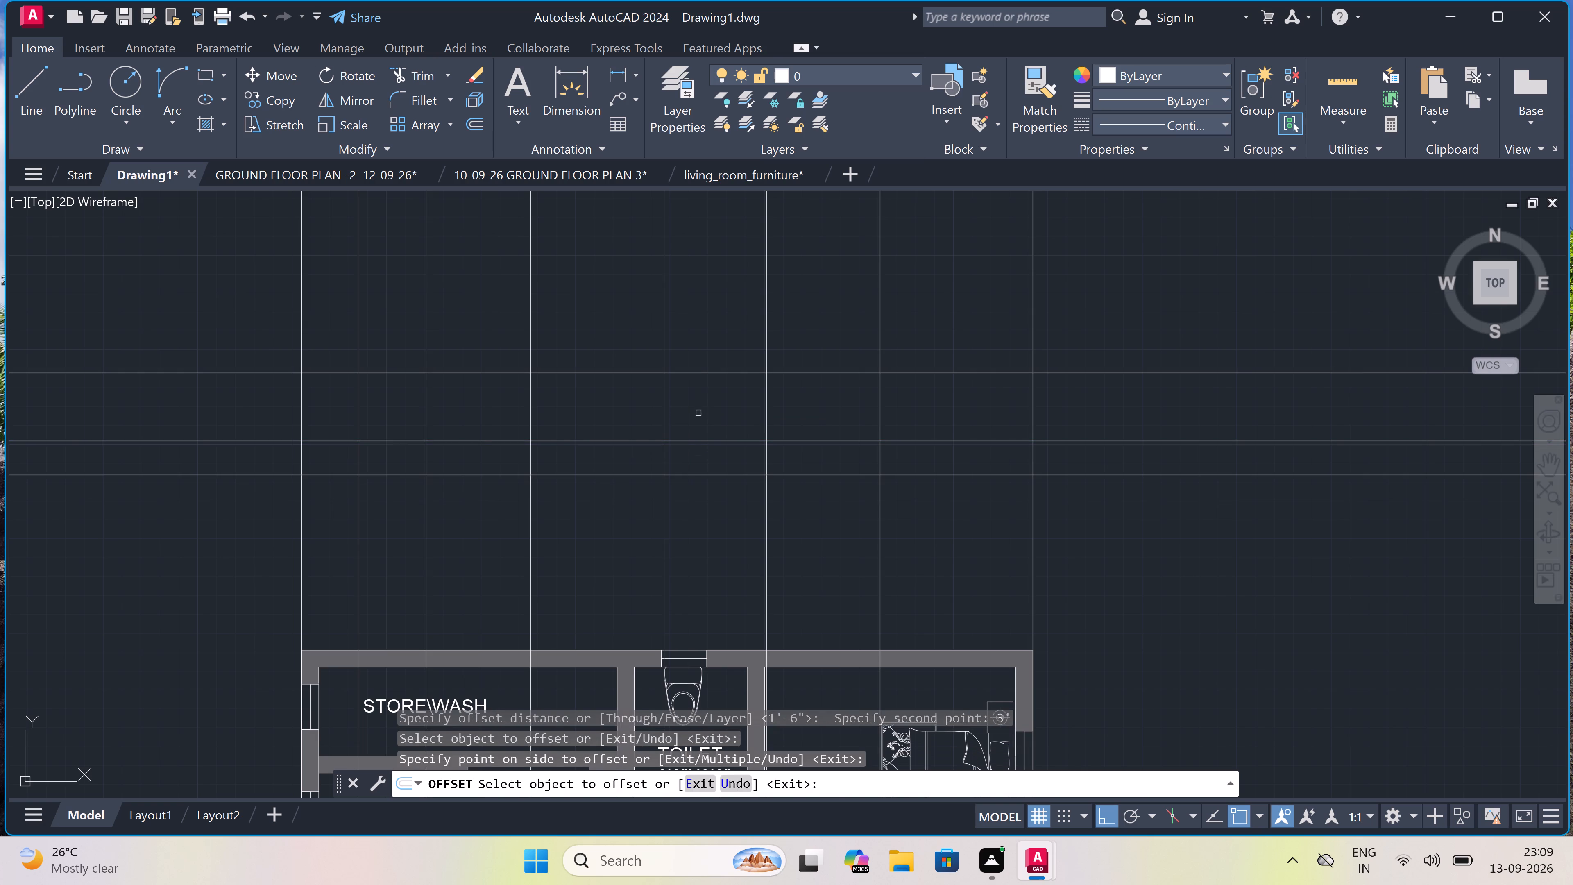
pyautogui.press('Escape')
# Offset the new topmost horizontal construction line 4' upward.
pyautogui.press('space')
pyautogui.click(712, 371)
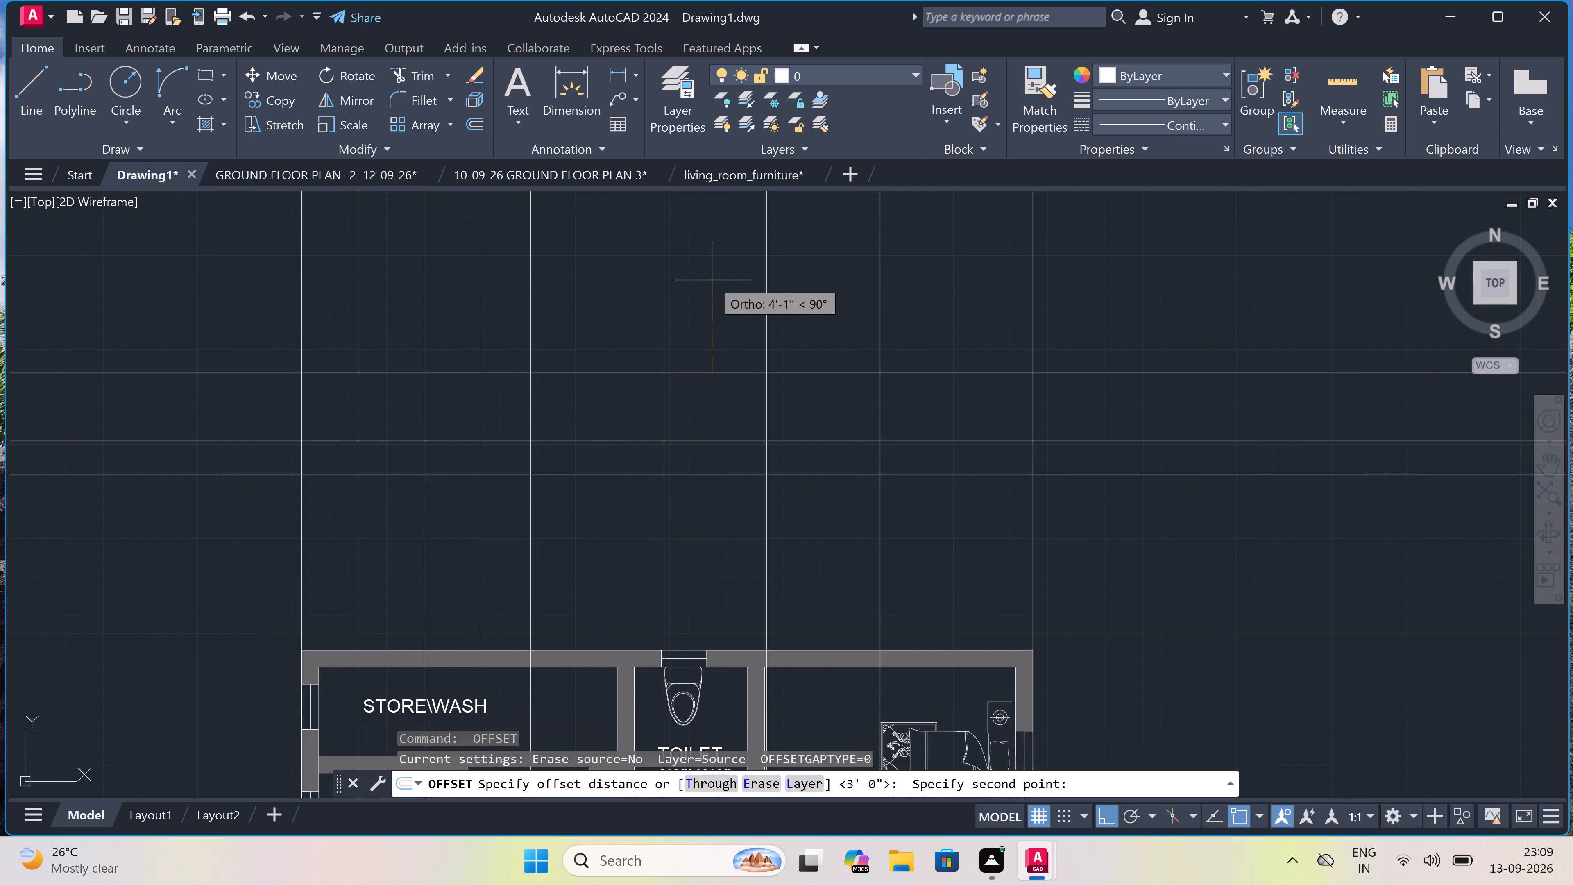
pyautogui.write("4'")
pyautogui.press('space')
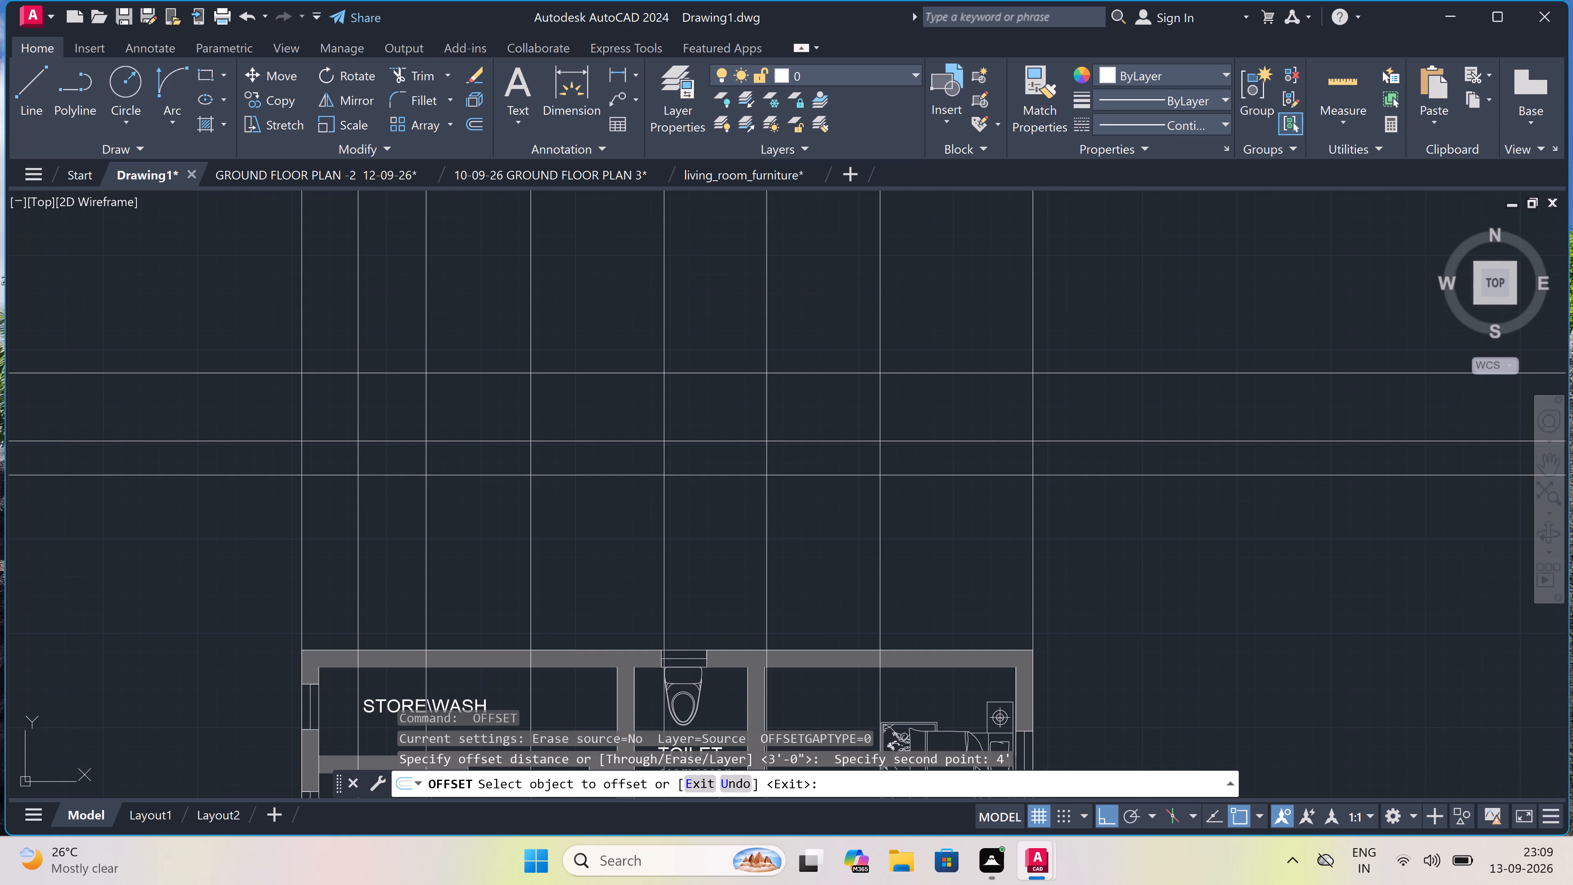
pyautogui.moveTo(667, 372); pyautogui.dragTo(666, 365)
pyautogui.click(673, 321)
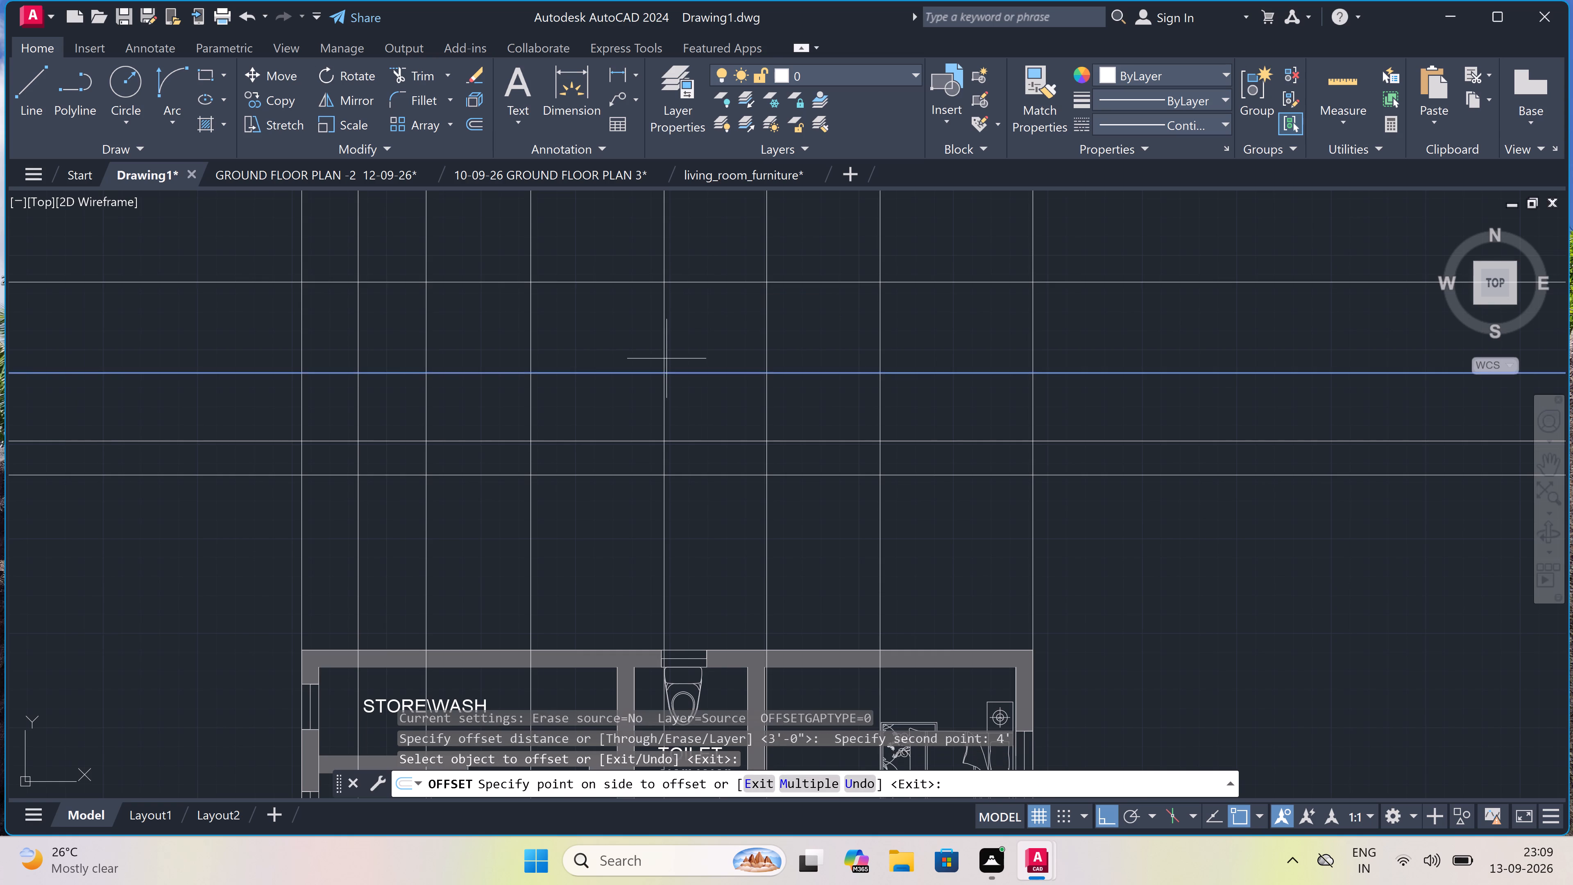
pyautogui.press('Escape')
# Offset the topmost horizontal line, 4' above its neighbour, another 3' upward.
pyautogui.press('space')
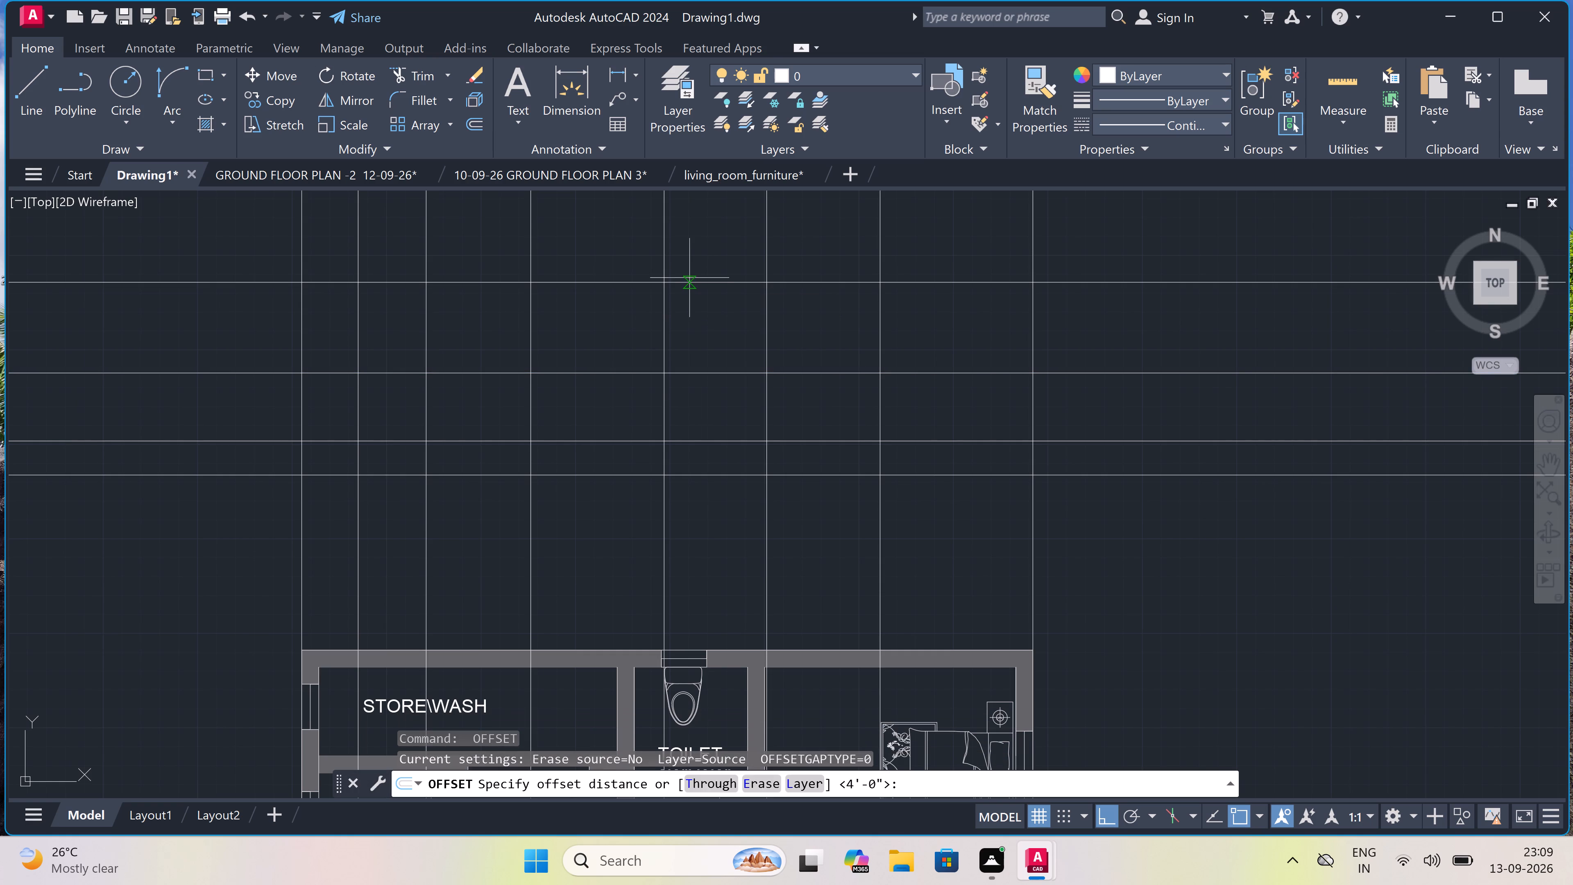
pyautogui.click(690, 279)
pyautogui.write("3'")
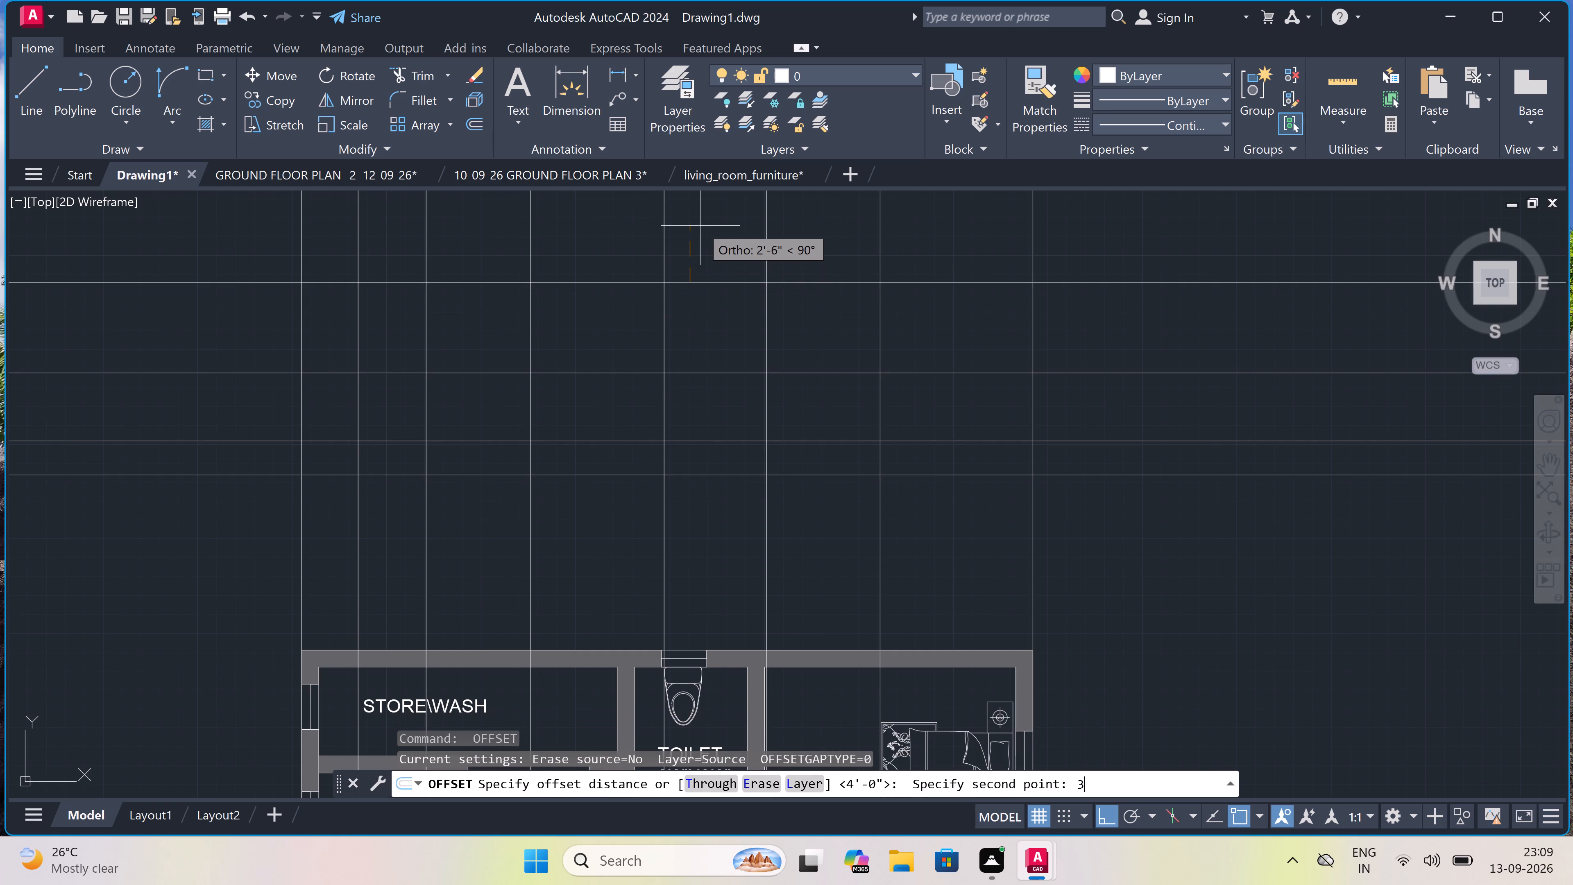
pyautogui.press('space')
pyautogui.scroll(-4, 680, 280)
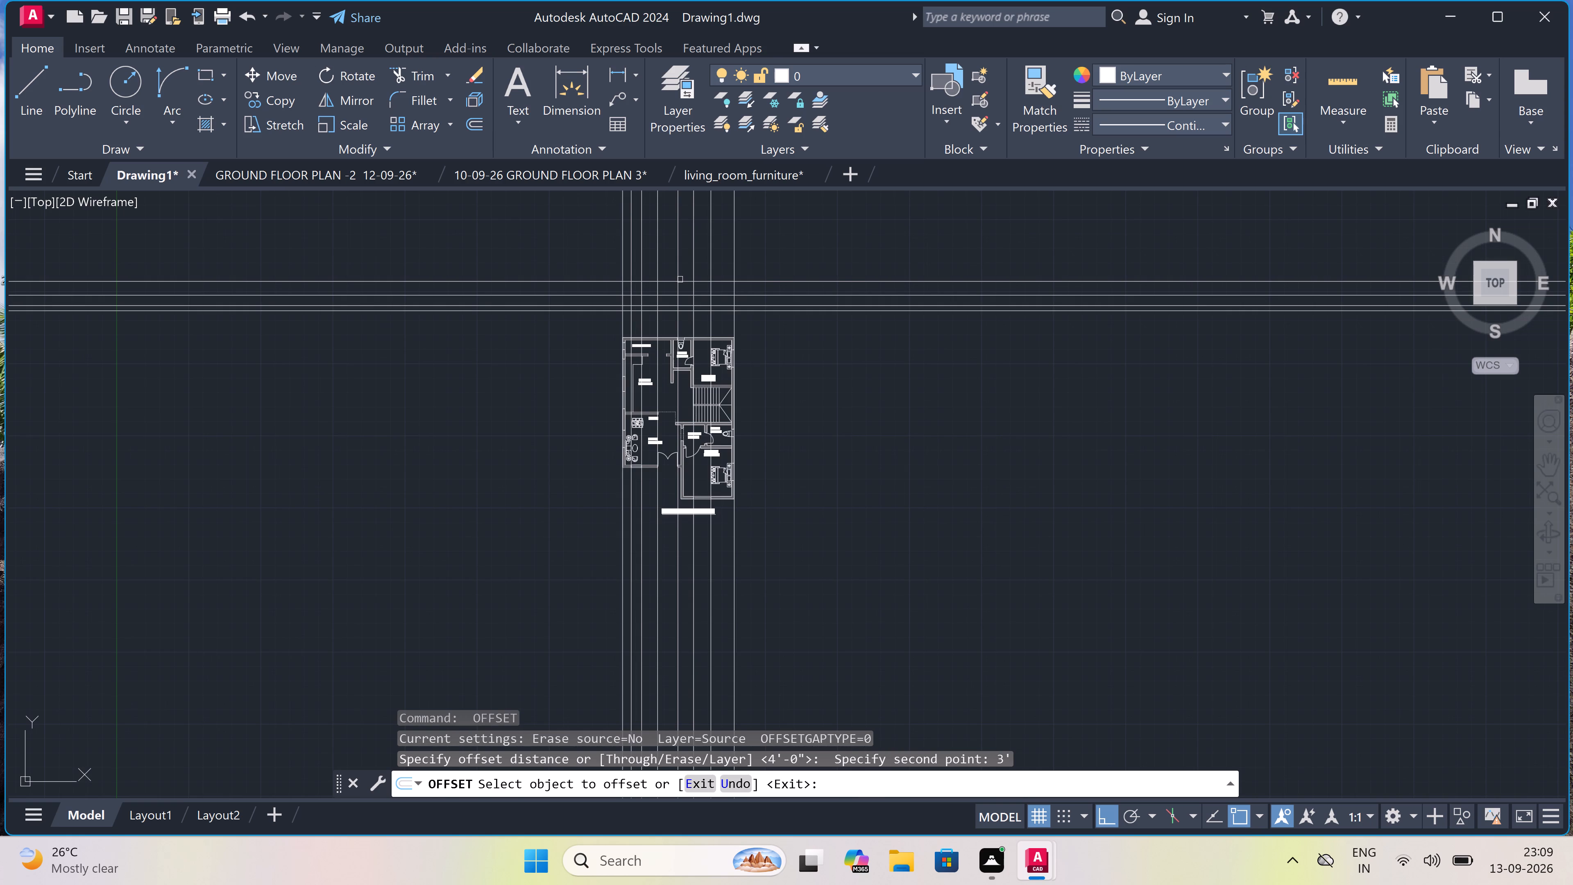
pyautogui.scroll(4, 679, 268)
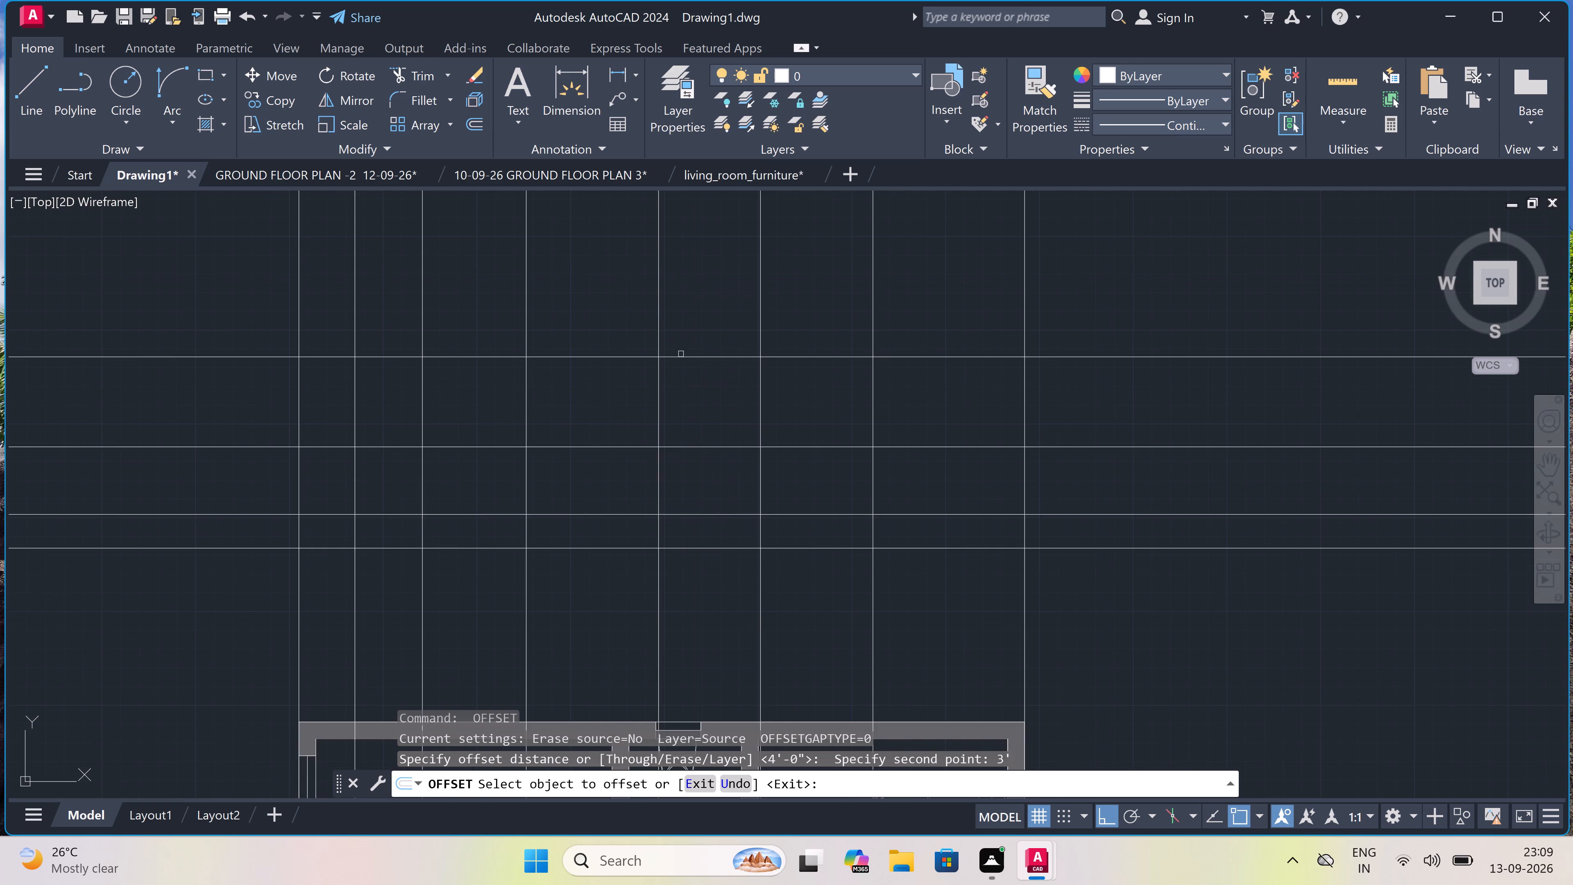
pyautogui.click(681, 355)
pyautogui.click(681, 337)
pyautogui.press('Escape')
# Offset the topmost horizontal construction line 6" upward to form a thin slab band.
pyautogui.scroll(-4, 686, 324)
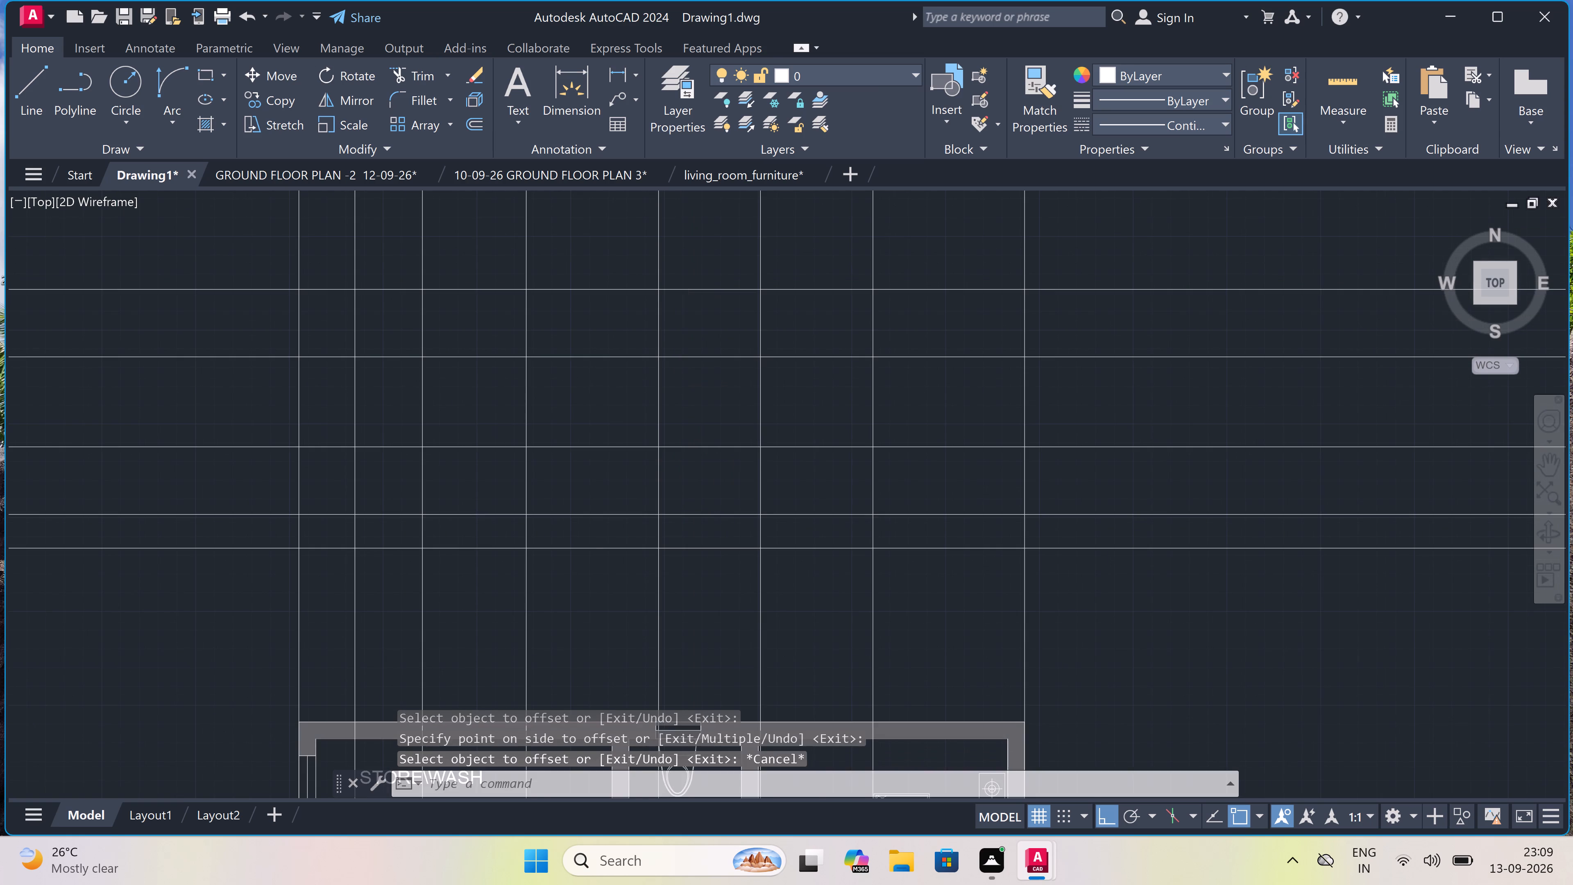
pyautogui.scroll(4, 693, 295)
pyautogui.press('space')
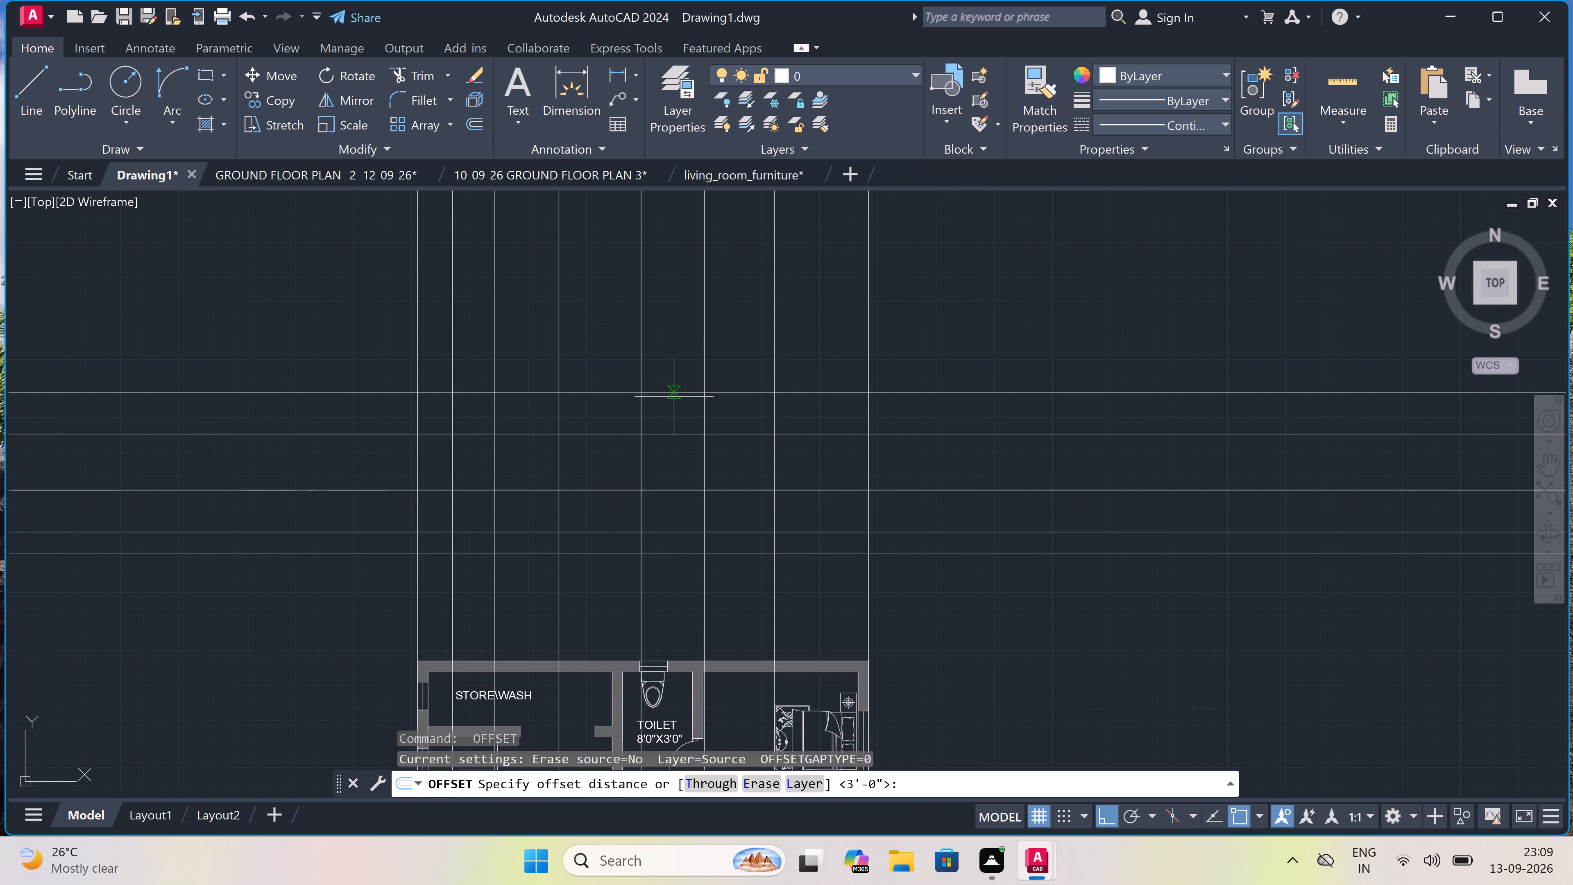
pyautogui.click(670, 395)
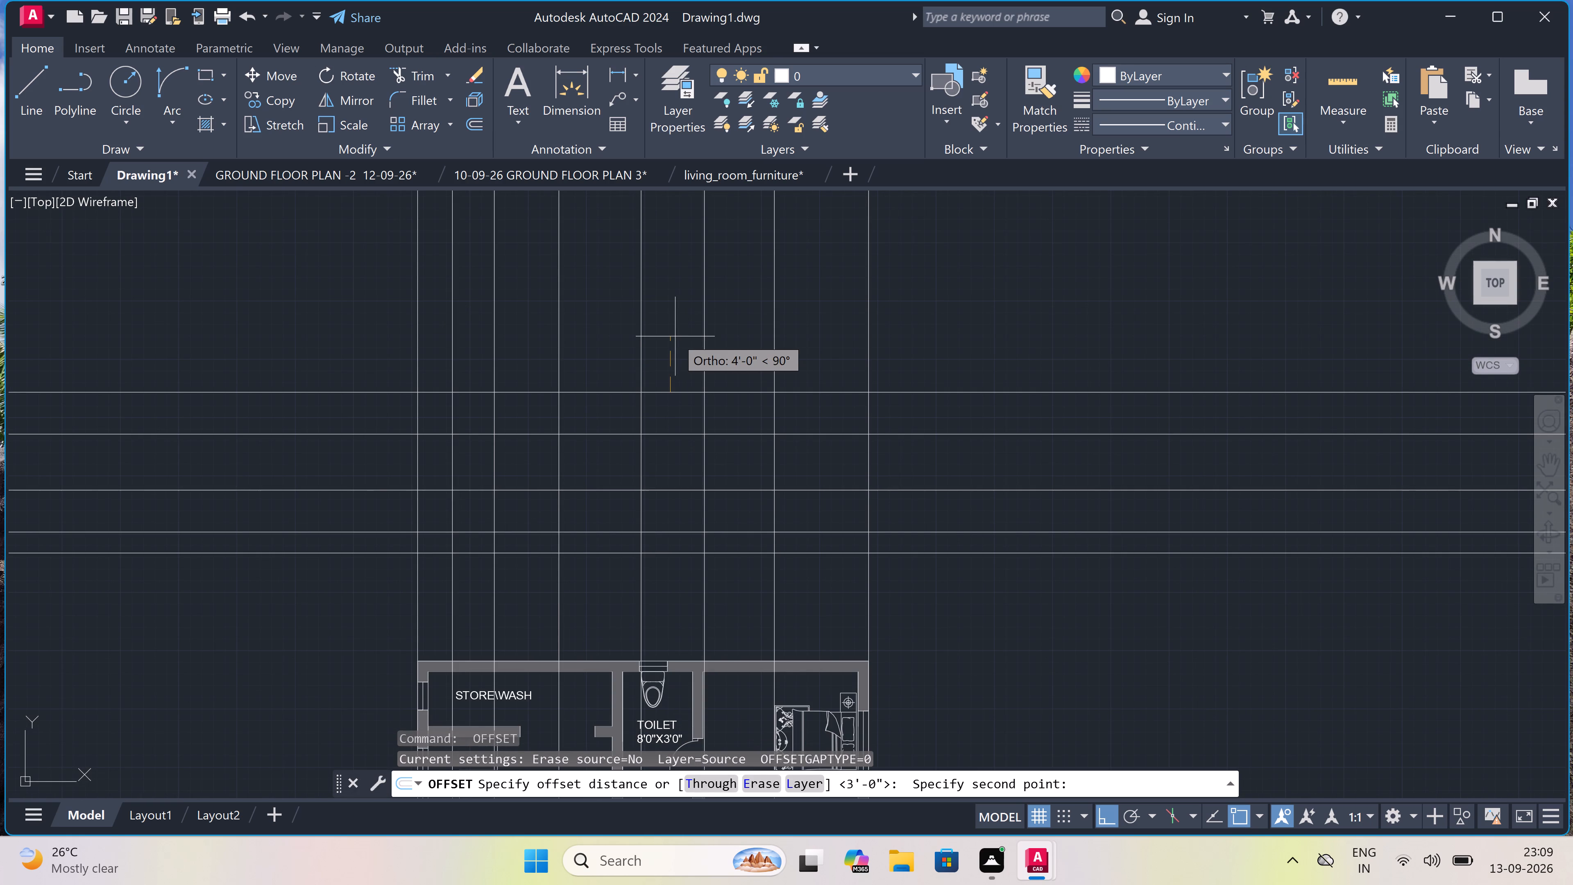
pyautogui.write('6"')
pyautogui.press('space')
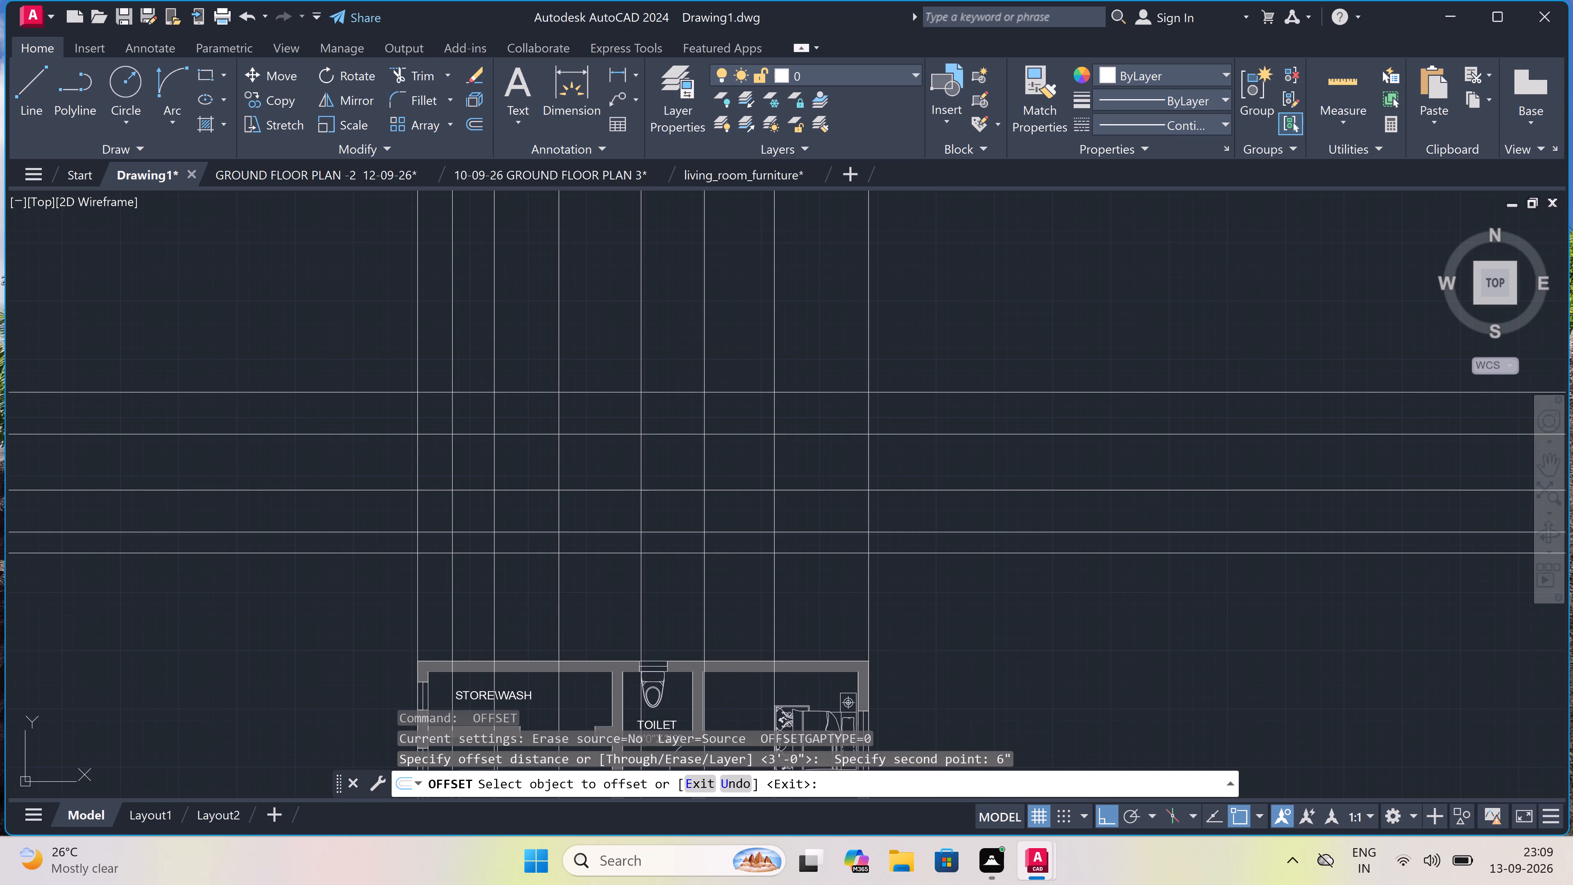
pyautogui.scroll(2, 673, 350)
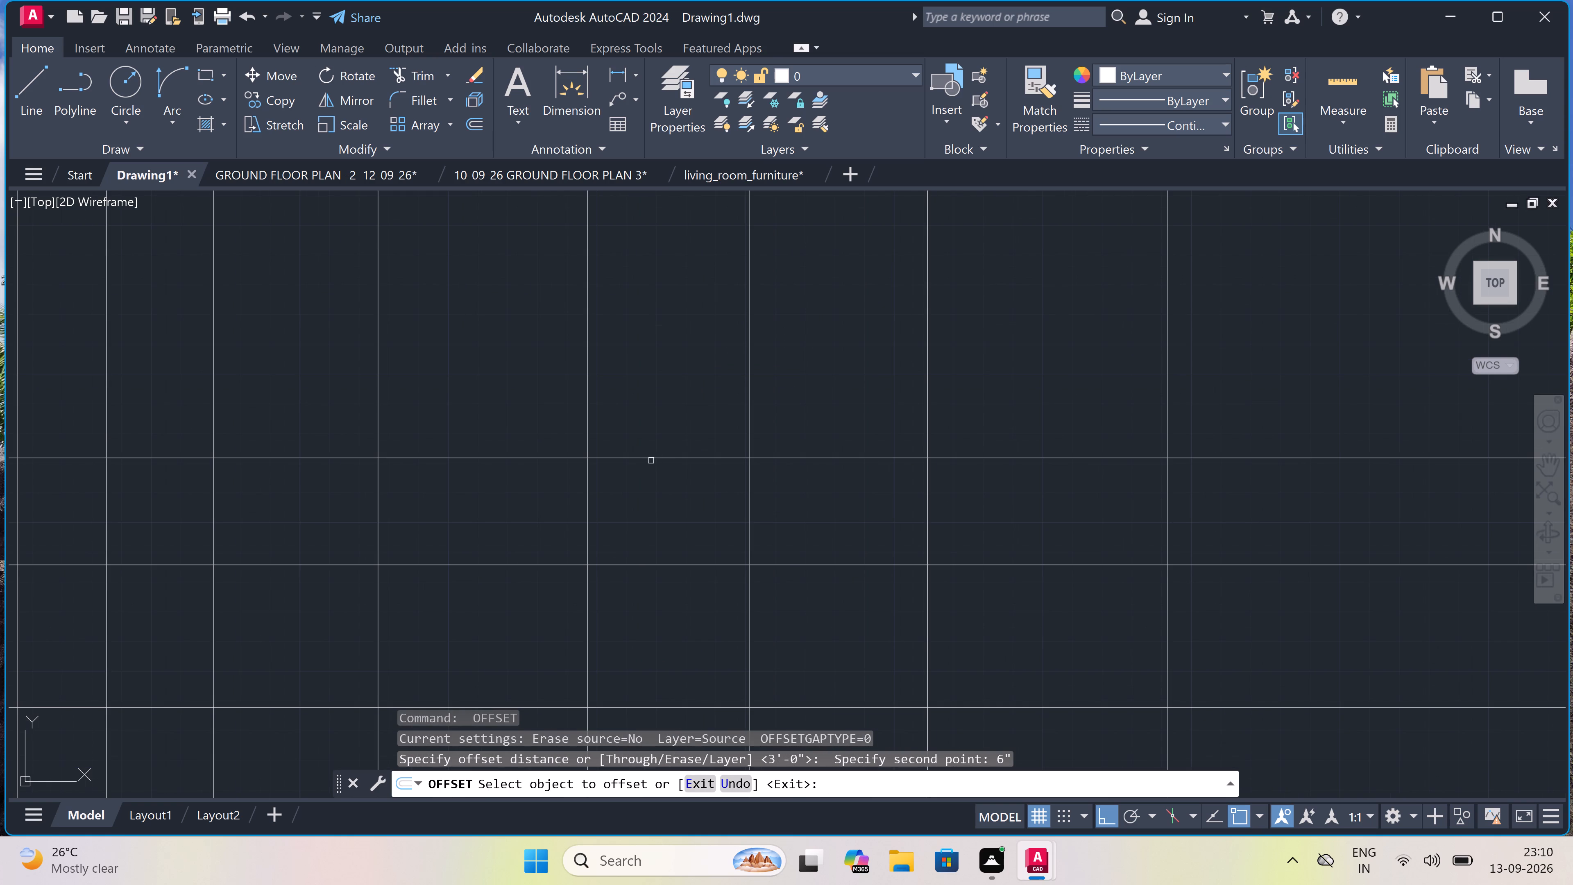
pyautogui.click(649, 458)
pyautogui.click(648, 420)
pyautogui.press('Escape')
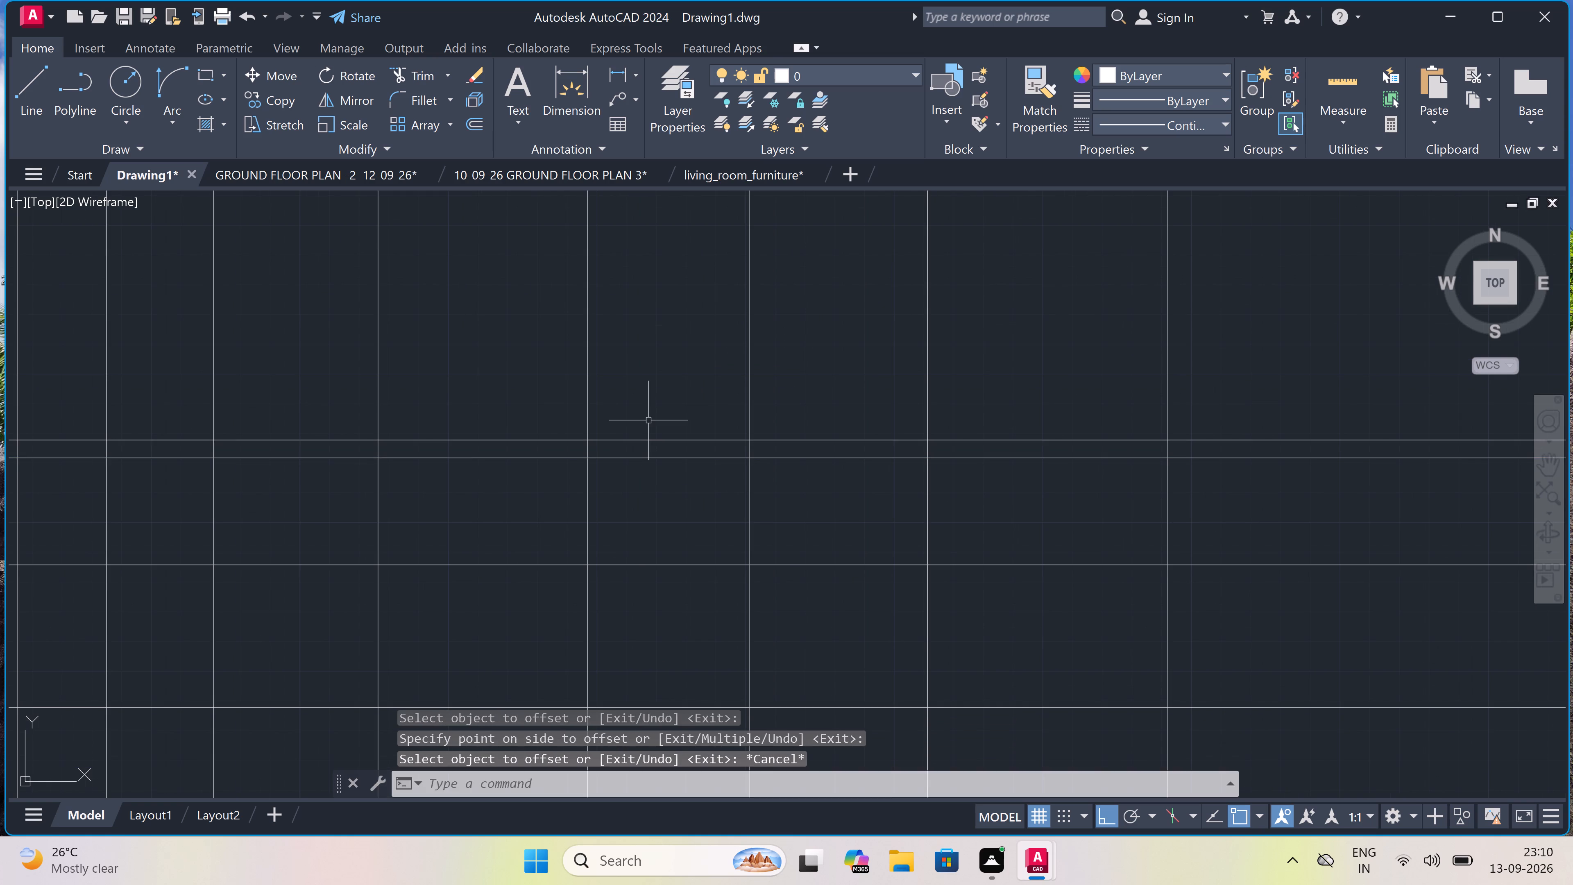
# Offset the upper line of the 6" band 3'6" upward as the top line of the elevation.
pyautogui.press('space')
pyautogui.click(647, 444)
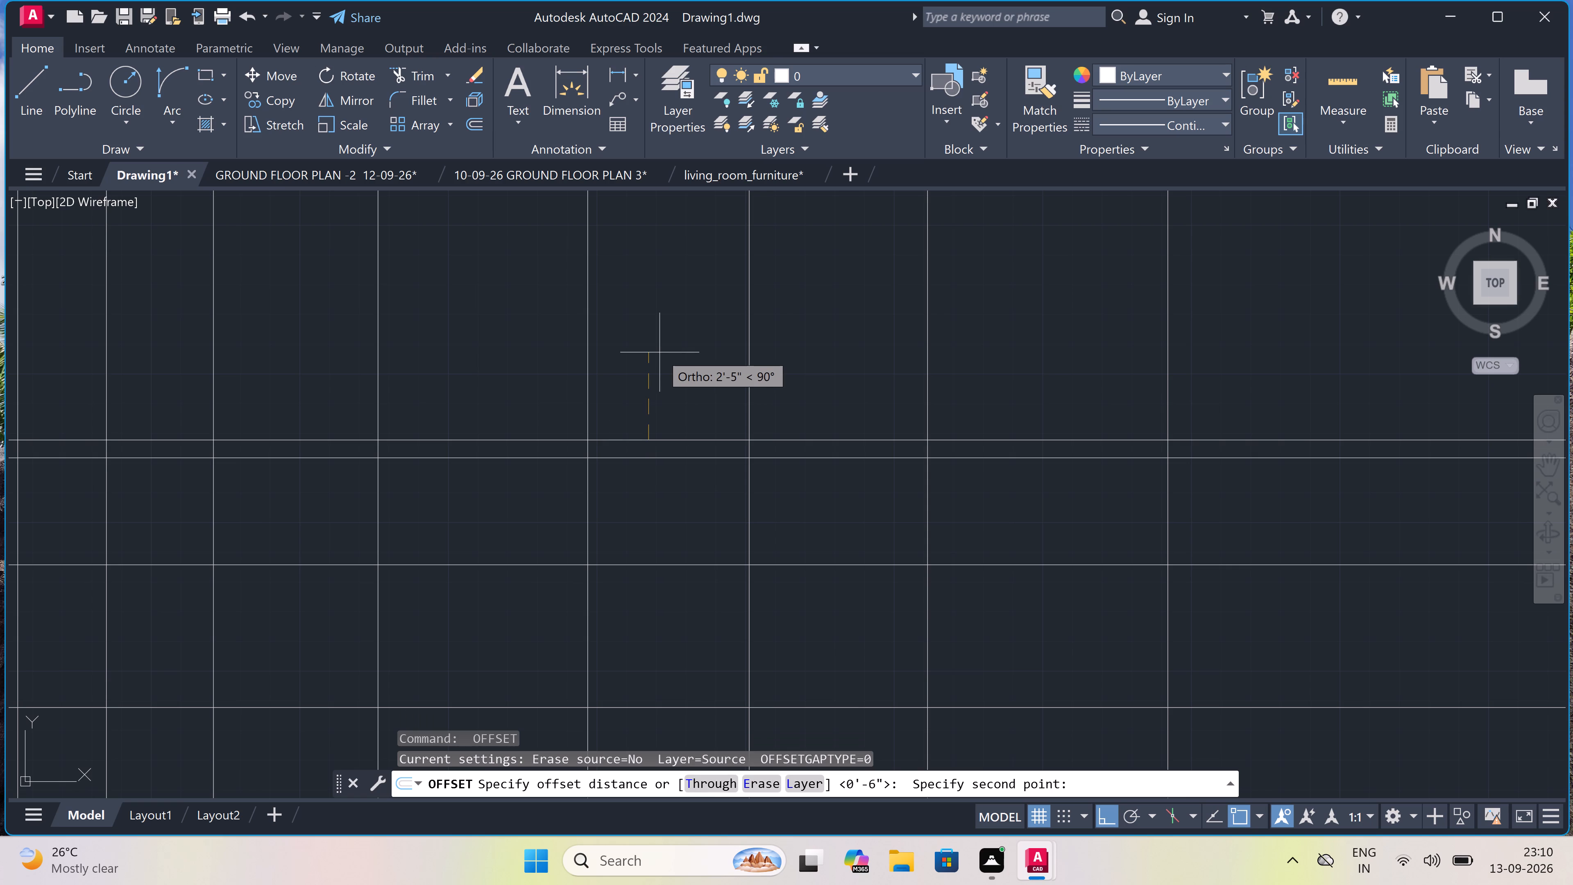
pyautogui.write('3\'6"')
pyautogui.press('space')
pyautogui.click(639, 439)
pyautogui.click(635, 421)
pyautogui.press('Escape')
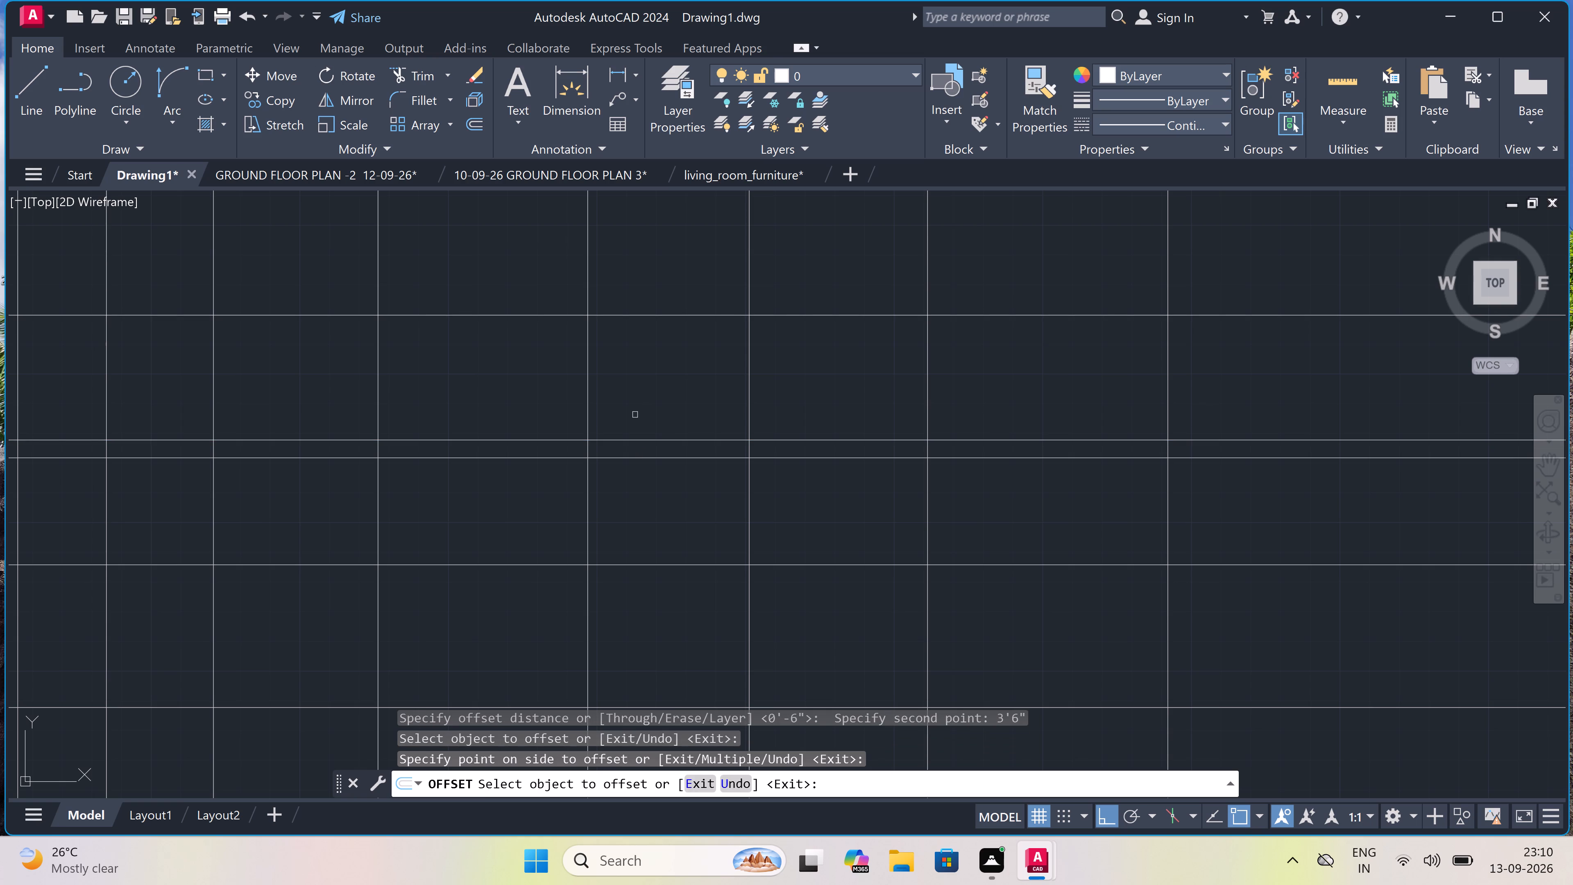
# Trim off all the vertical construction lines where they extend above the topmost horizontal line.
pyautogui.scroll(-3, 646, 359)
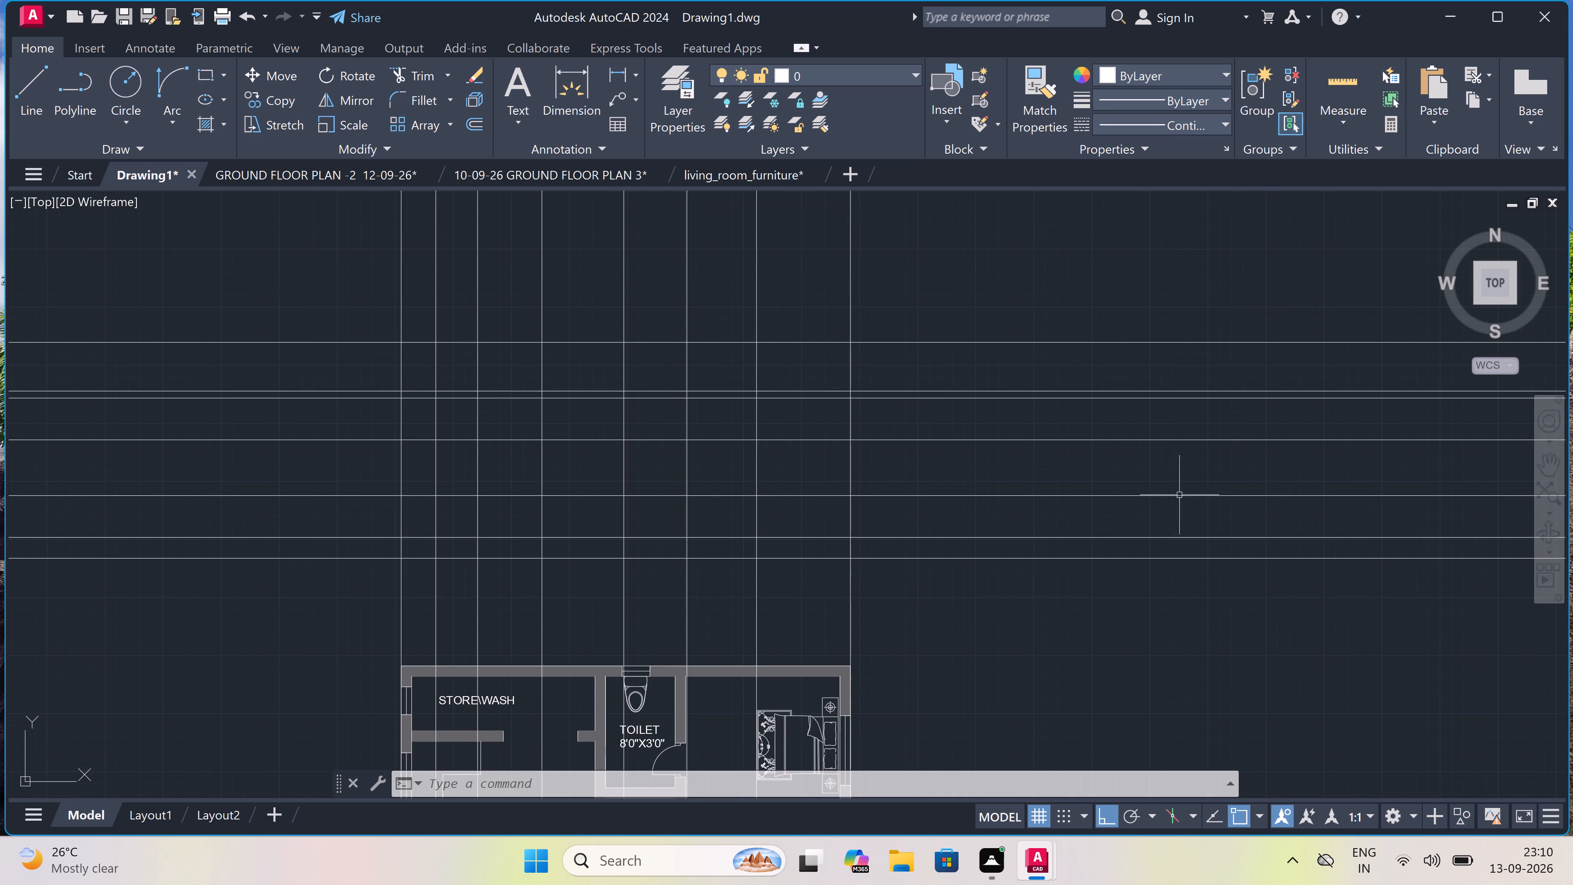
pyautogui.scroll(-2, 1102, 520)
pyautogui.scroll(2, 1070, 426)
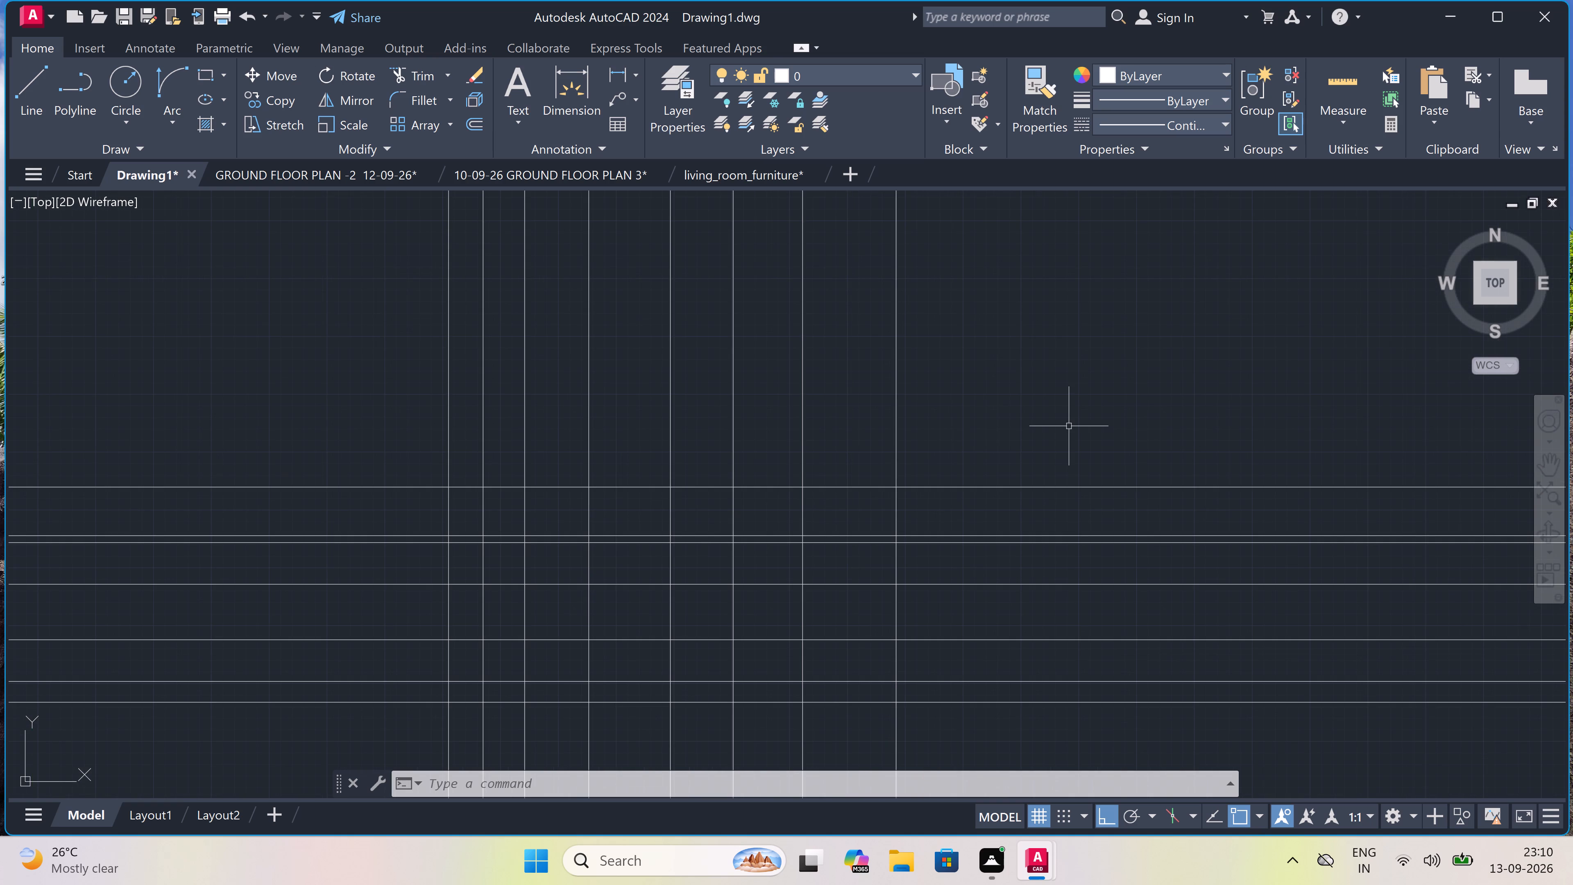
pyautogui.press('Escape')
pyautogui.press('t')
pyautogui.press('r')
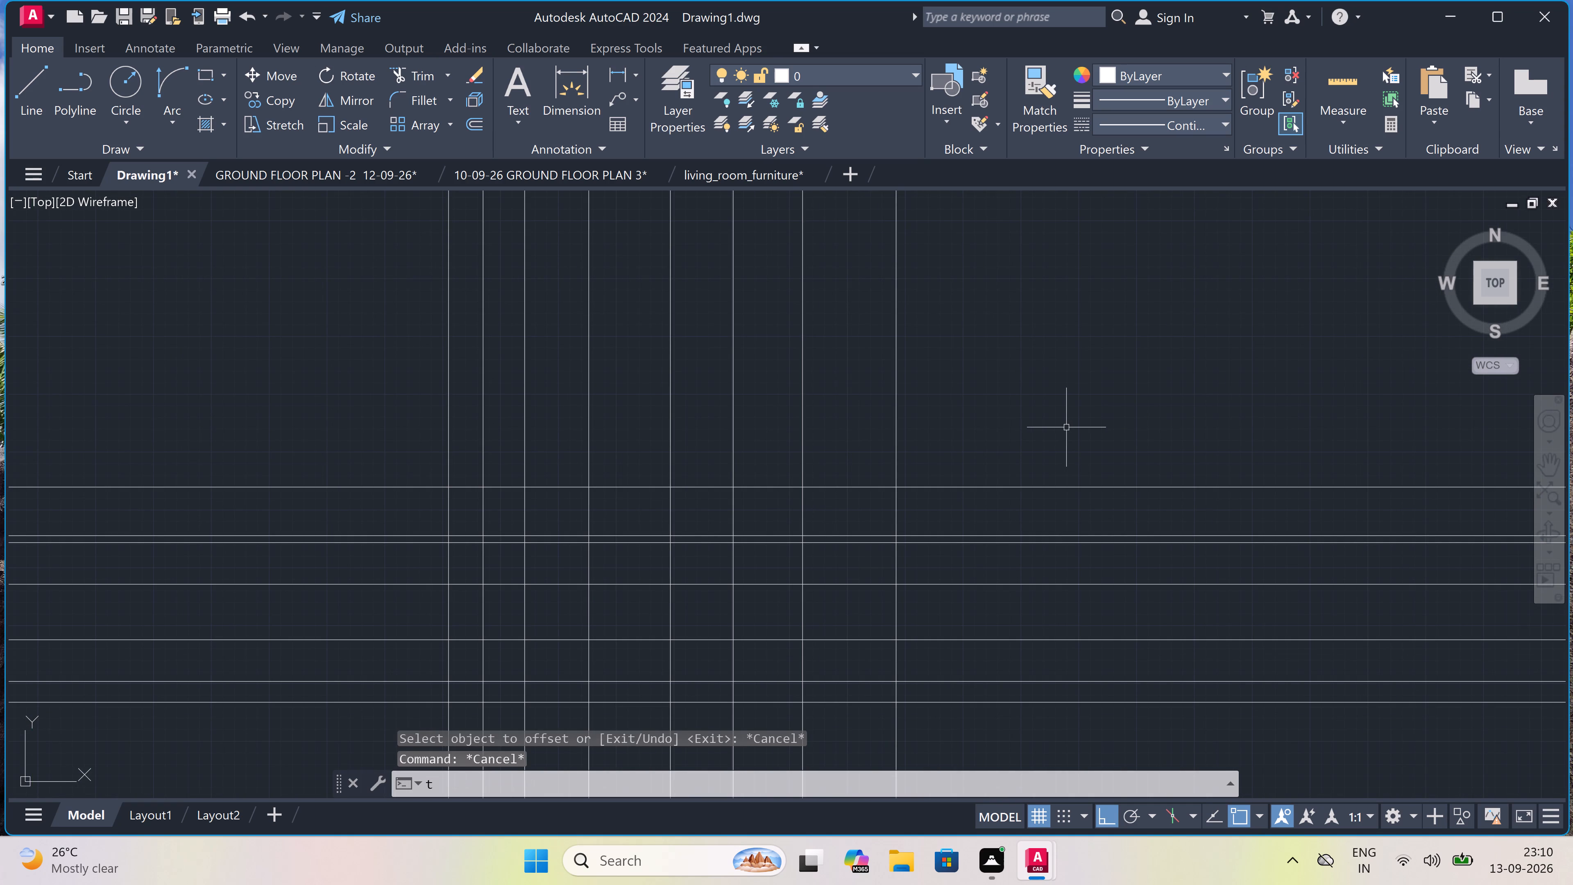
pyautogui.press('space')
pyautogui.click(1044, 424)
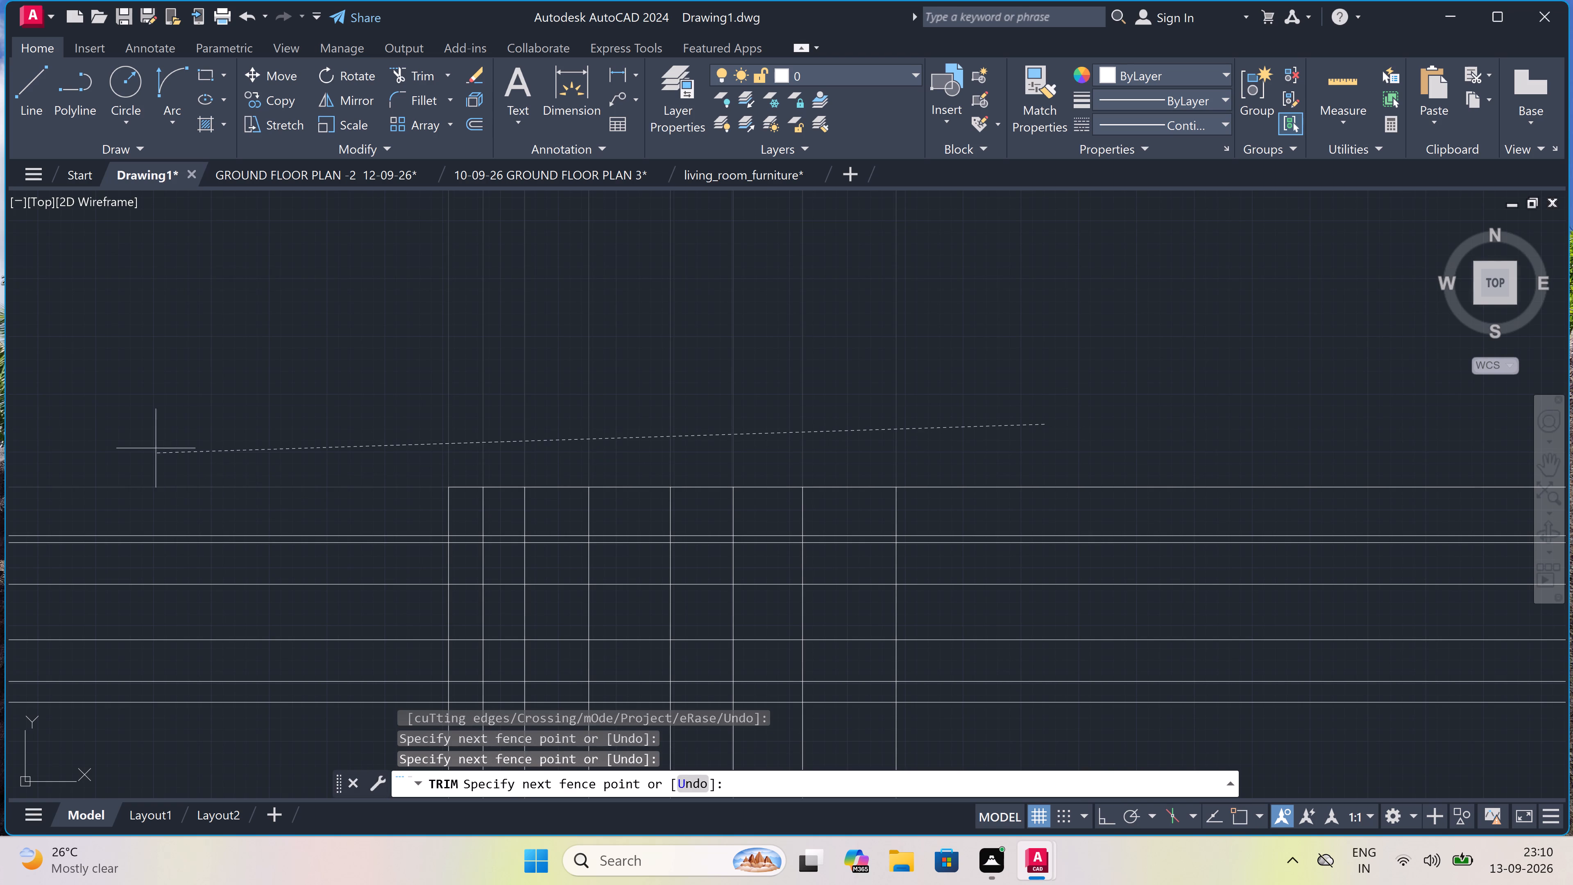
pyautogui.click(193, 399)
# Trim the horizontal construction lines beyond the outermost vertical lines on both the west and east sides.
pyautogui.scroll(-4, 196, 399)
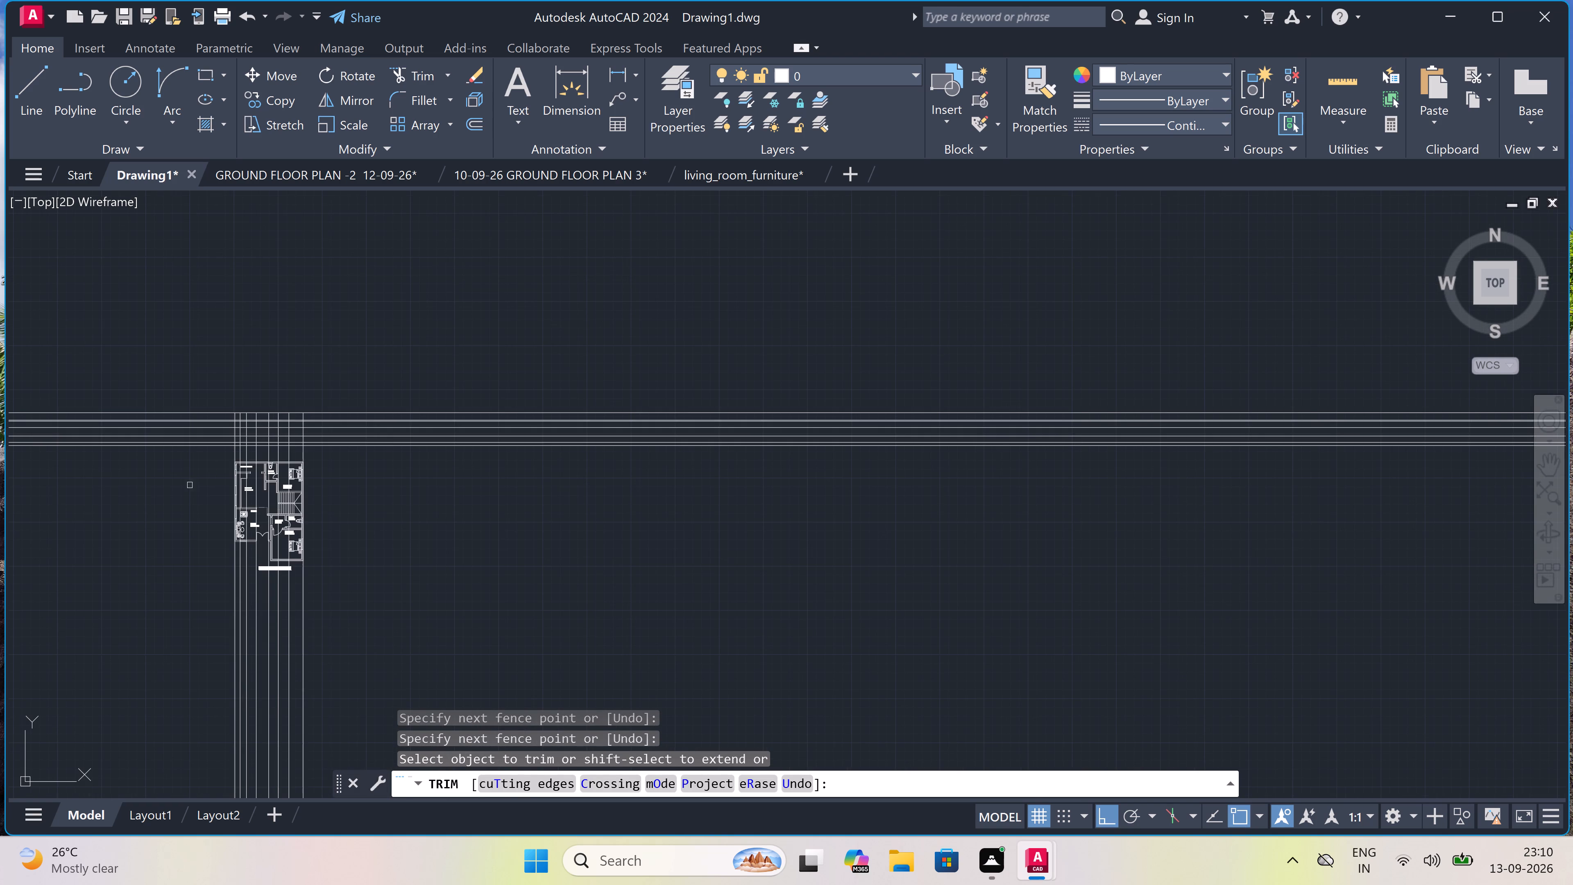
pyautogui.scroll(4, 153, 476)
pyautogui.scroll(-3, 153, 475)
pyautogui.moveTo(153, 475); pyautogui.dragTo(153, 474)
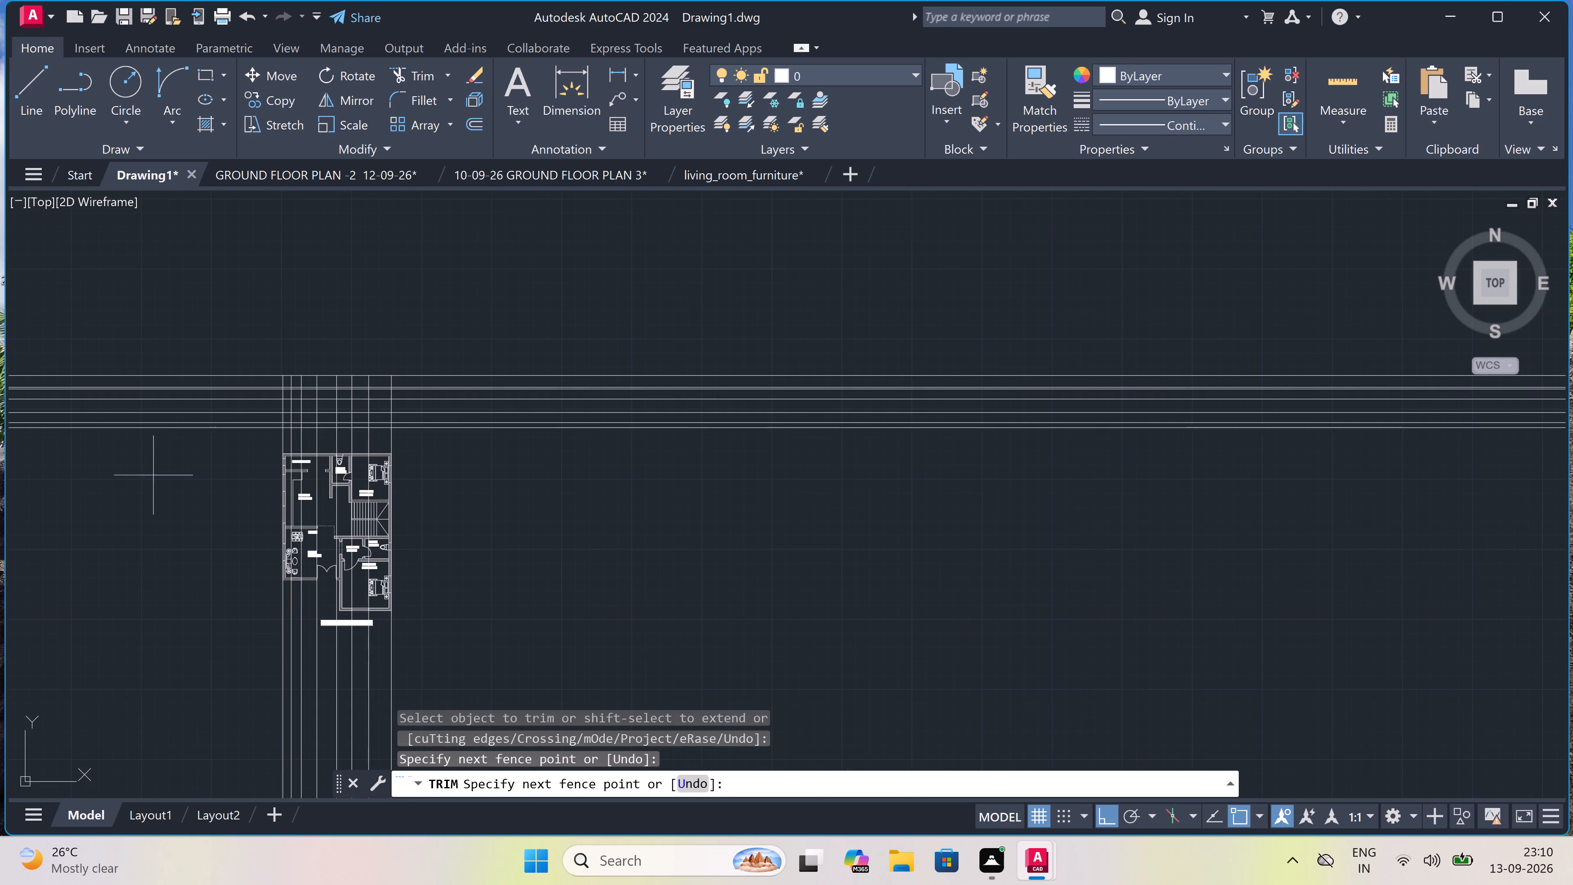
pyautogui.moveTo(153, 474); pyautogui.dragTo(156, 467)
pyautogui.click(204, 361)
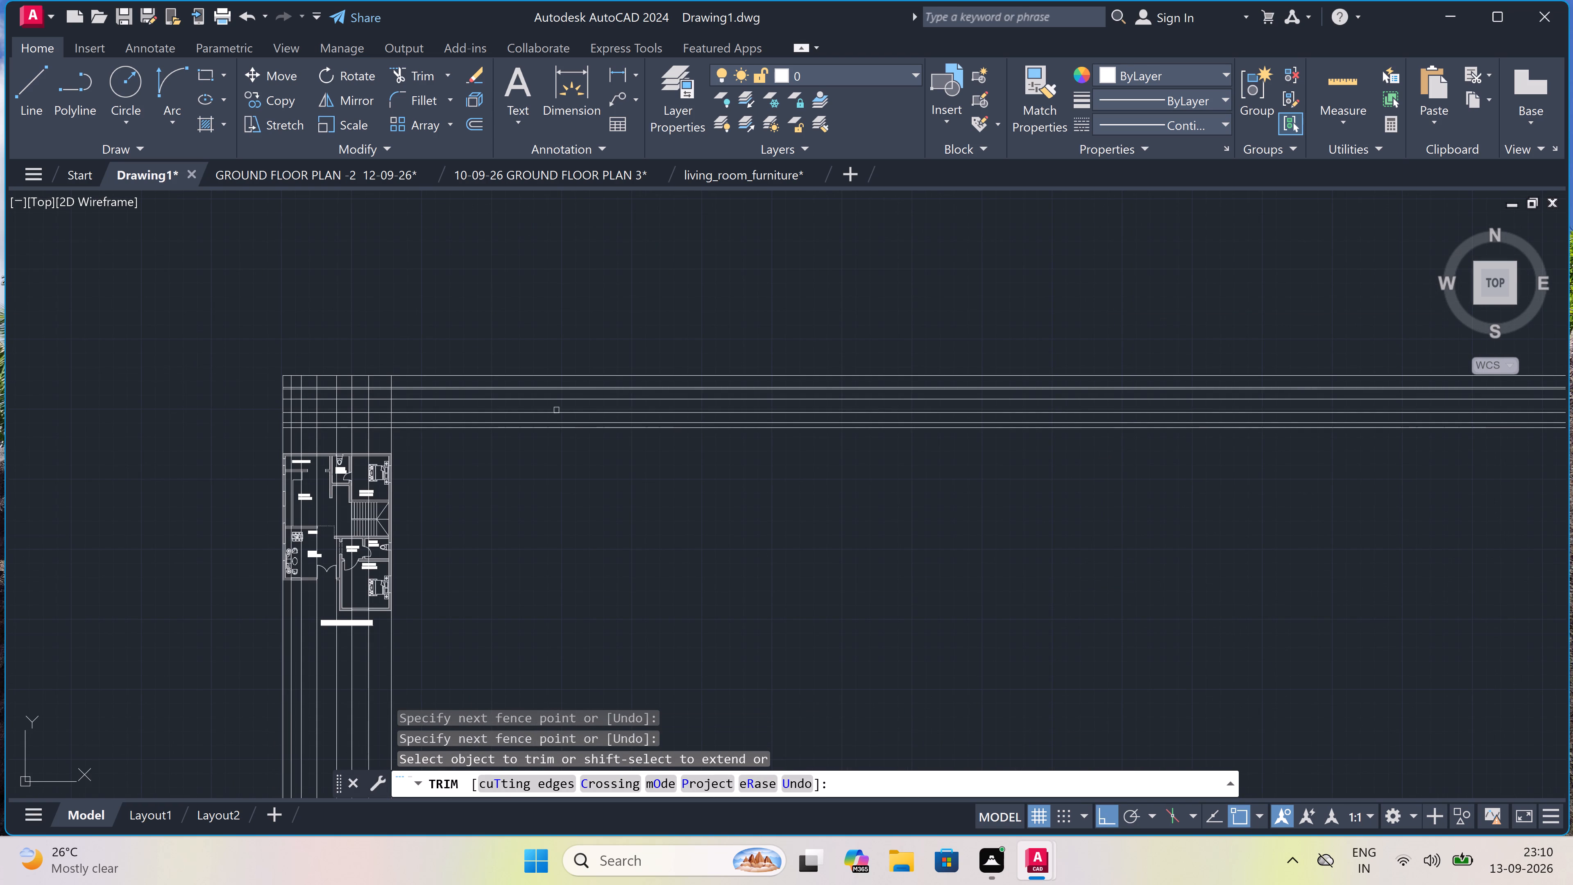
pyautogui.moveTo(547, 476); pyautogui.dragTo(546, 471)
pyautogui.click(515, 349)
pyautogui.scroll(-1, 515, 352)
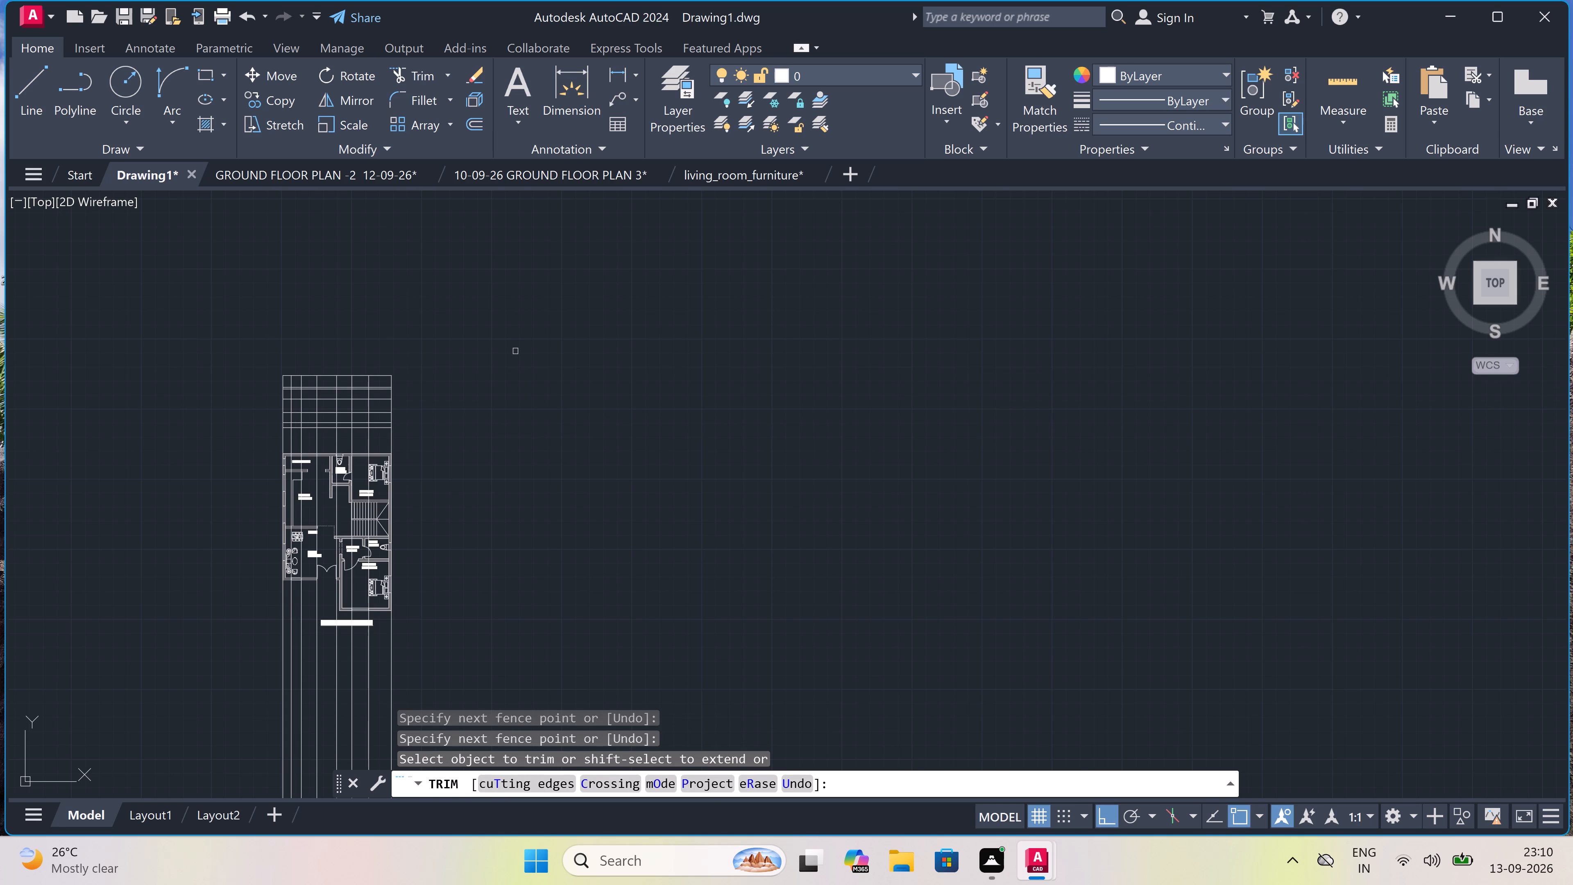
pyautogui.scroll(-1, 515, 352)
pyautogui.scroll(4, 441, 359)
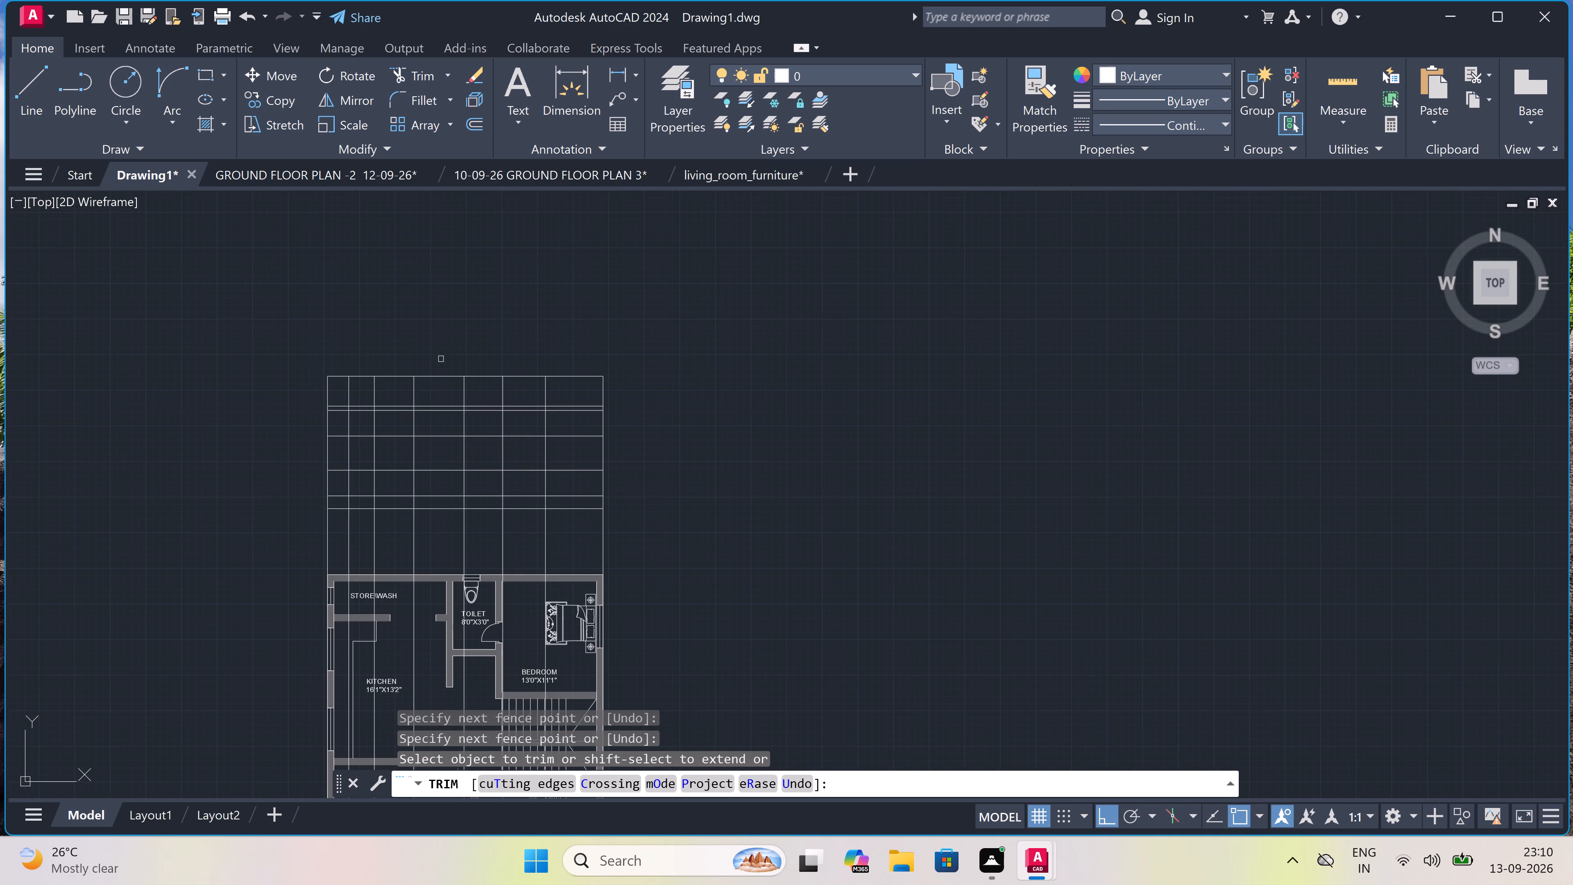
pyautogui.scroll(-1, 442, 357)
pyautogui.scroll(2, 438, 352)
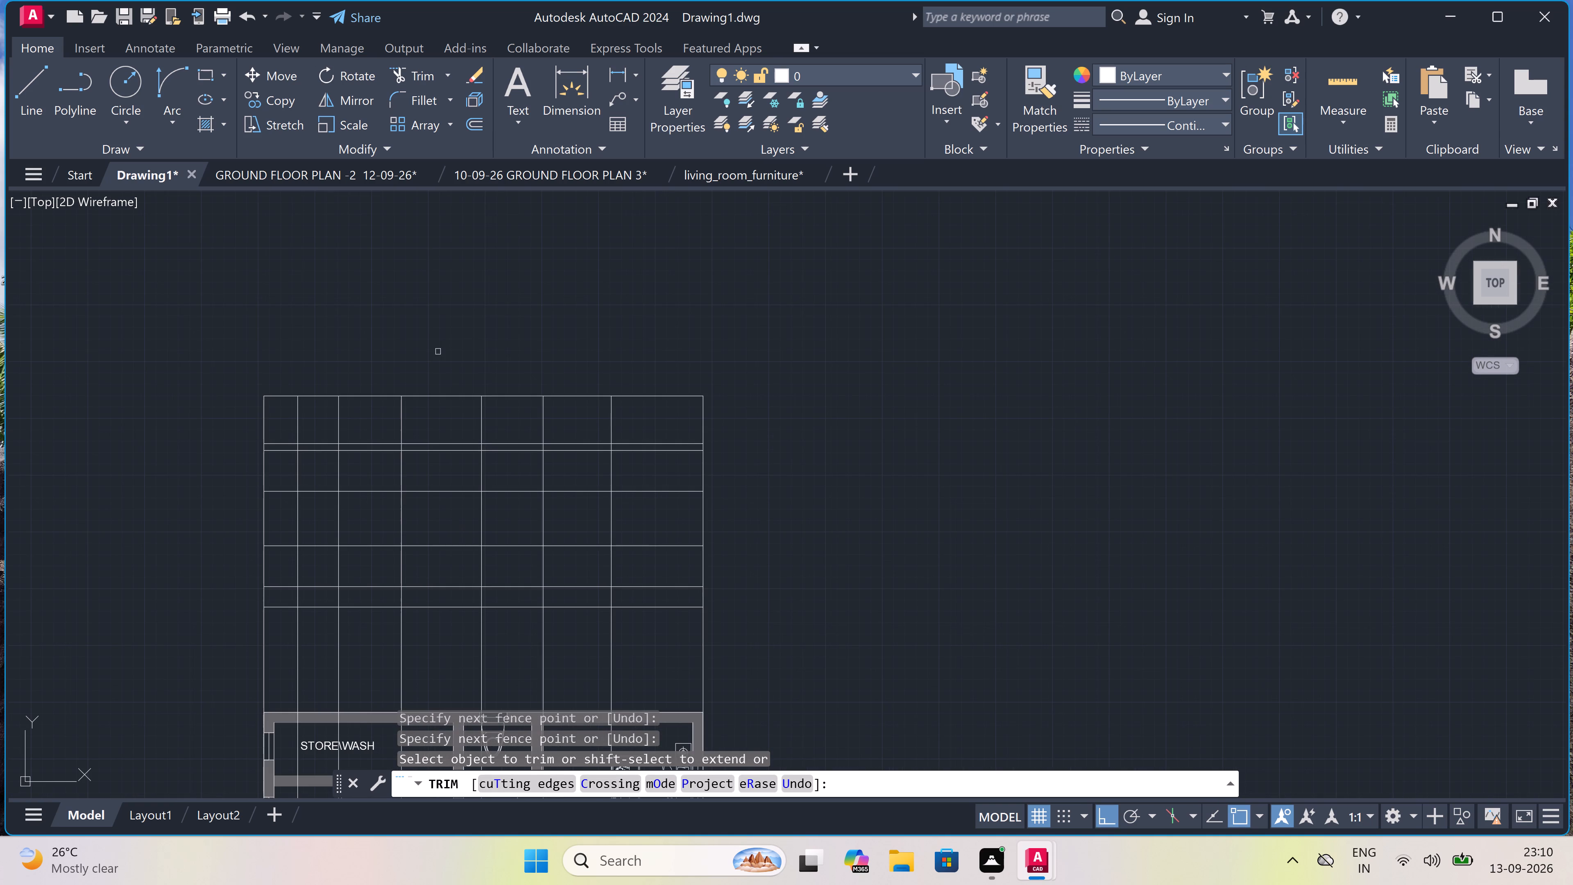
pyautogui.press('Escape')
# Trim the window sill line out of the door bay, between the two vertical door lines in the middle of the elevation.
pyautogui.scroll(-2, 438, 352)
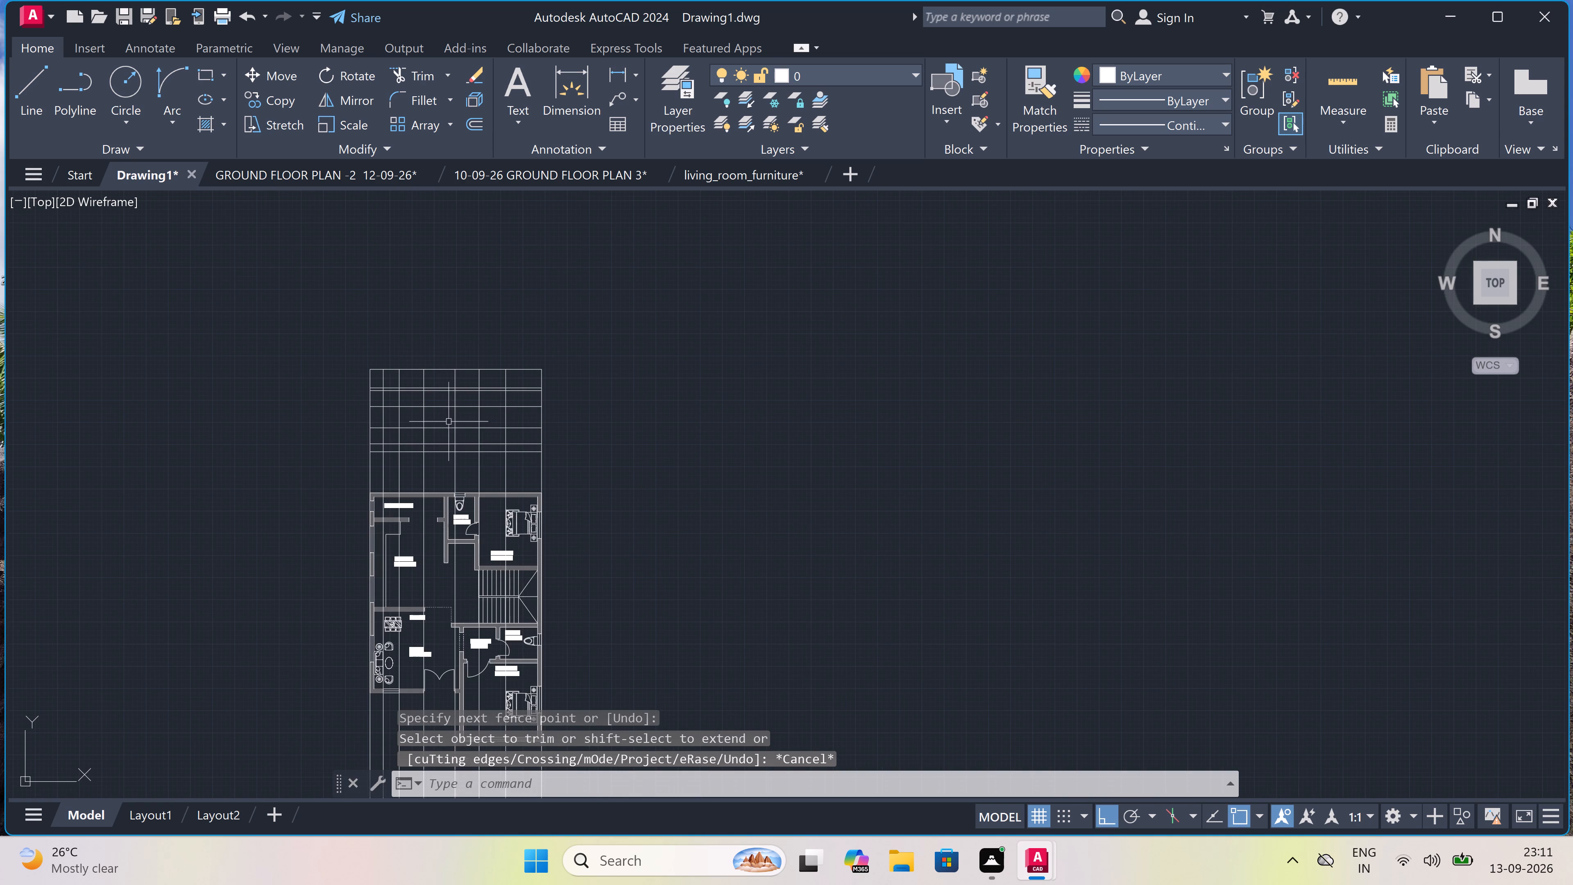
pyautogui.scroll(2, 445, 394)
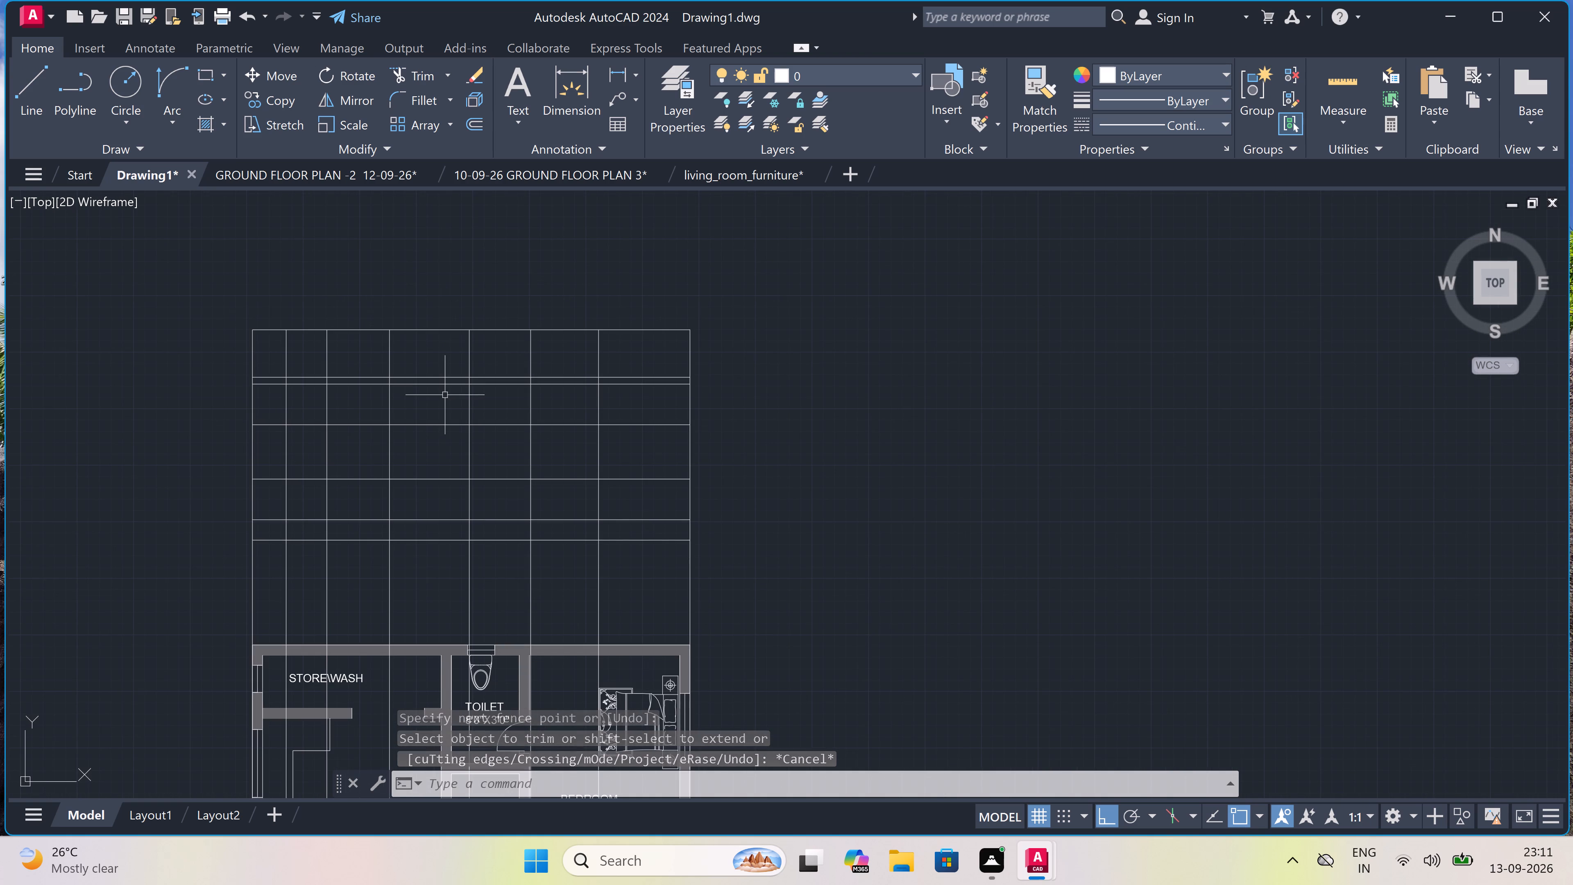
pyautogui.press('space')
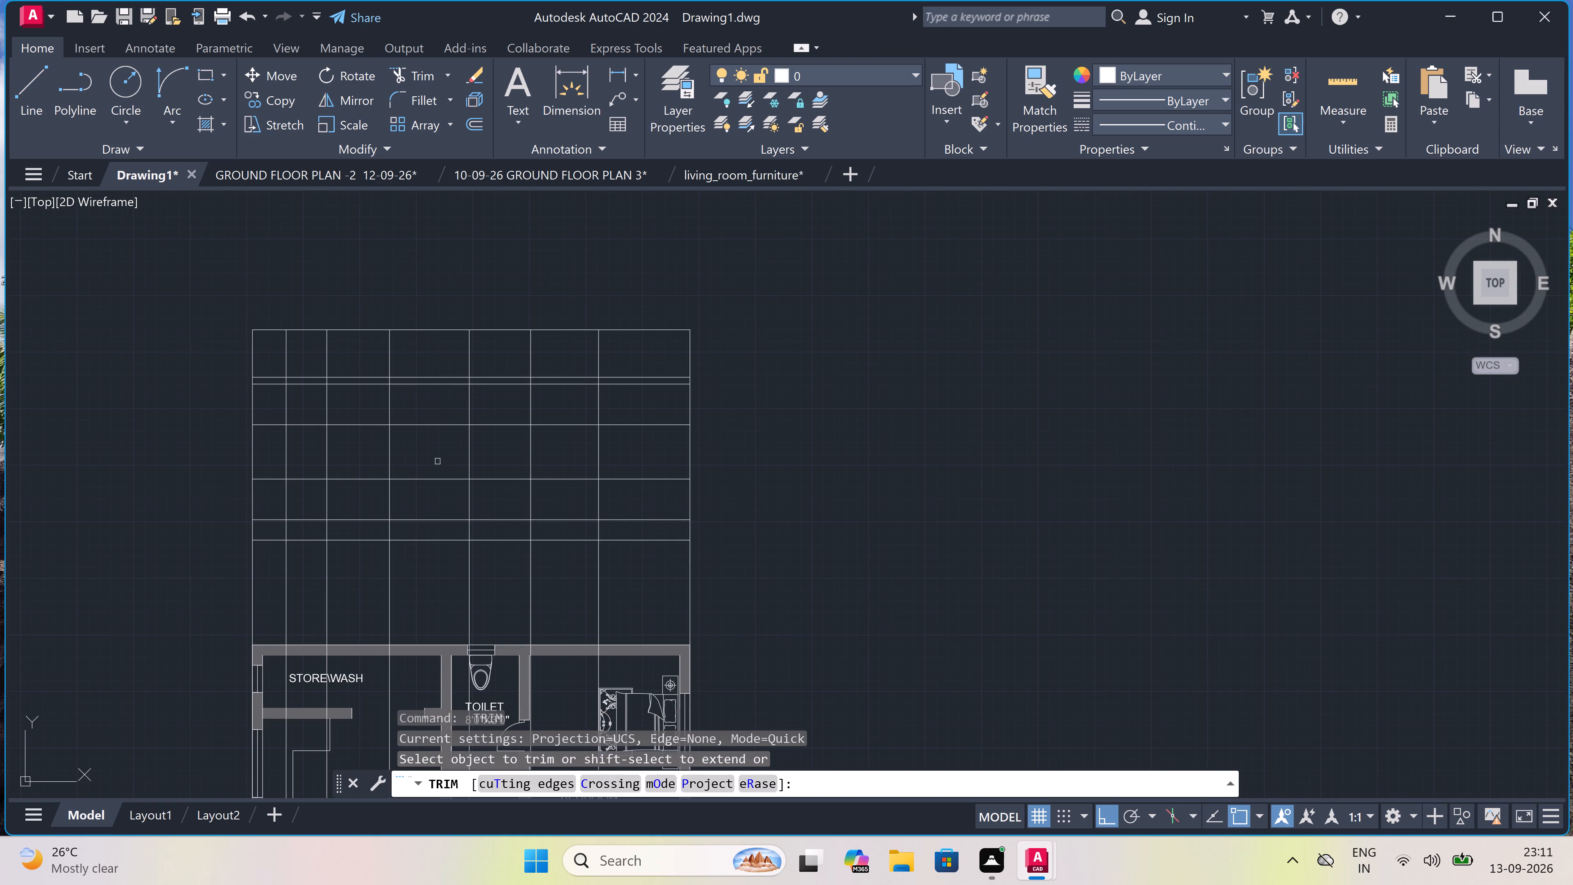
pyautogui.click(434, 478)
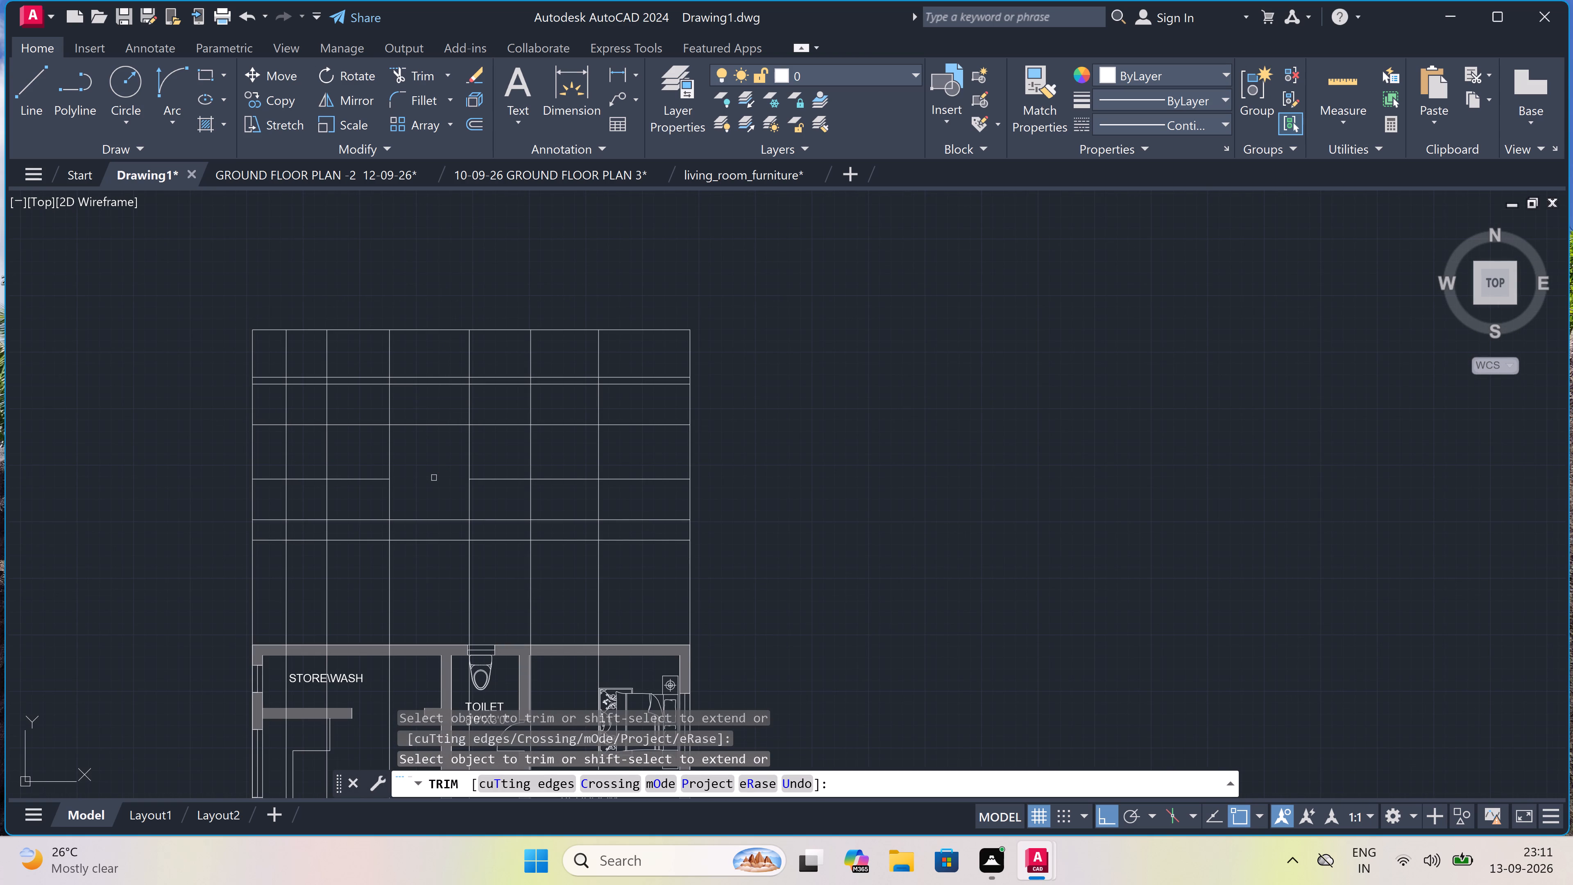
# Trim the projected vertical and horizontal lines around the west window down to its rectangle between the head and sill lines.
pyautogui.scroll(-3, 433, 477)
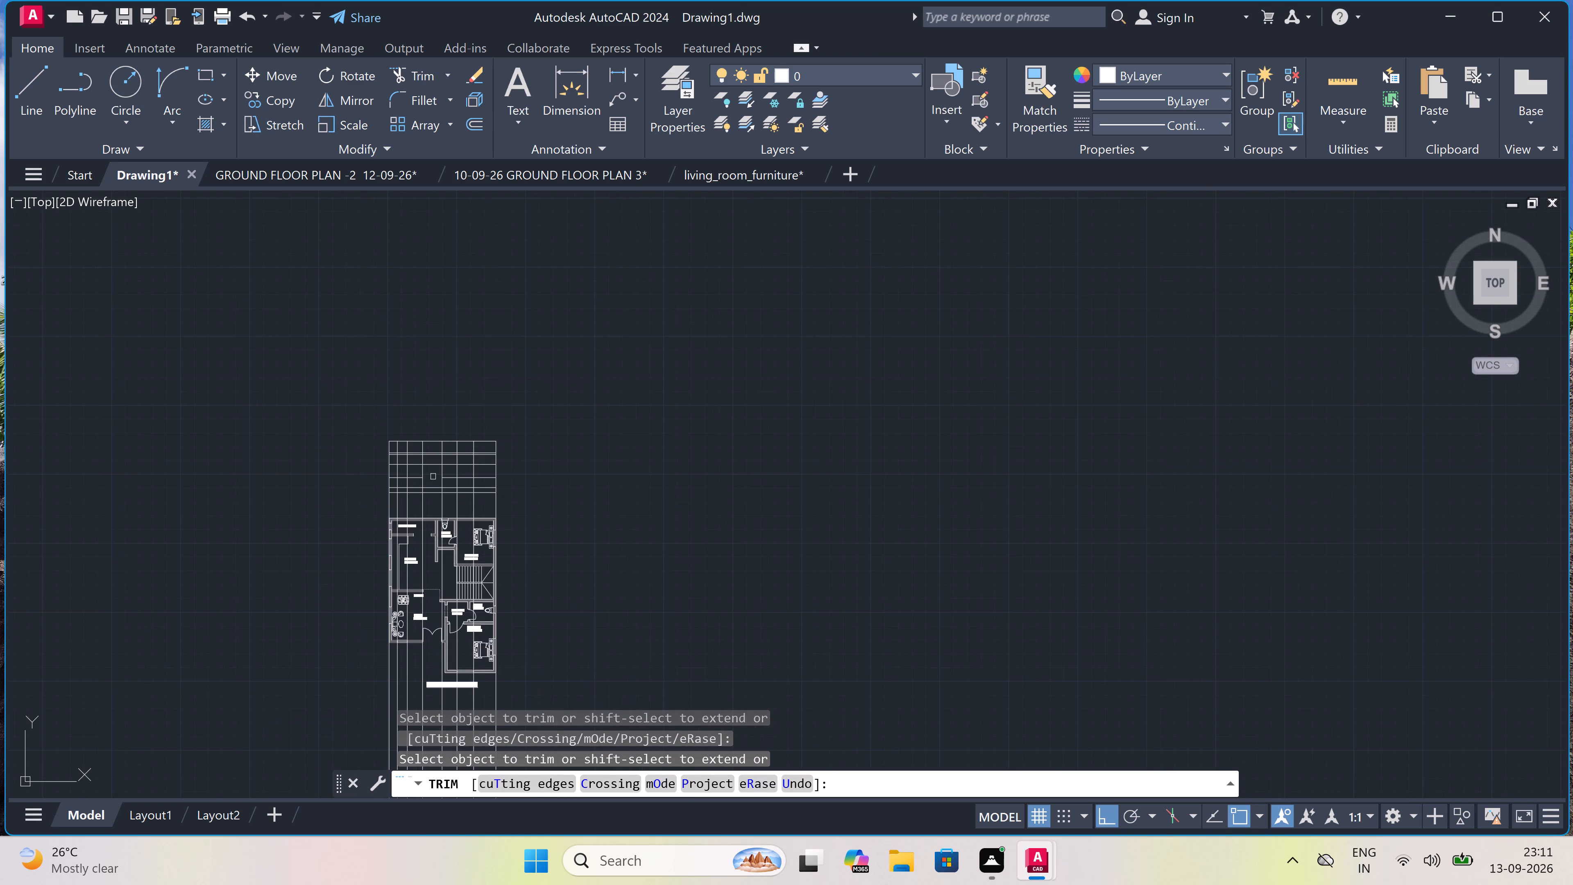
pyautogui.scroll(3, 399, 461)
pyautogui.click(434, 452)
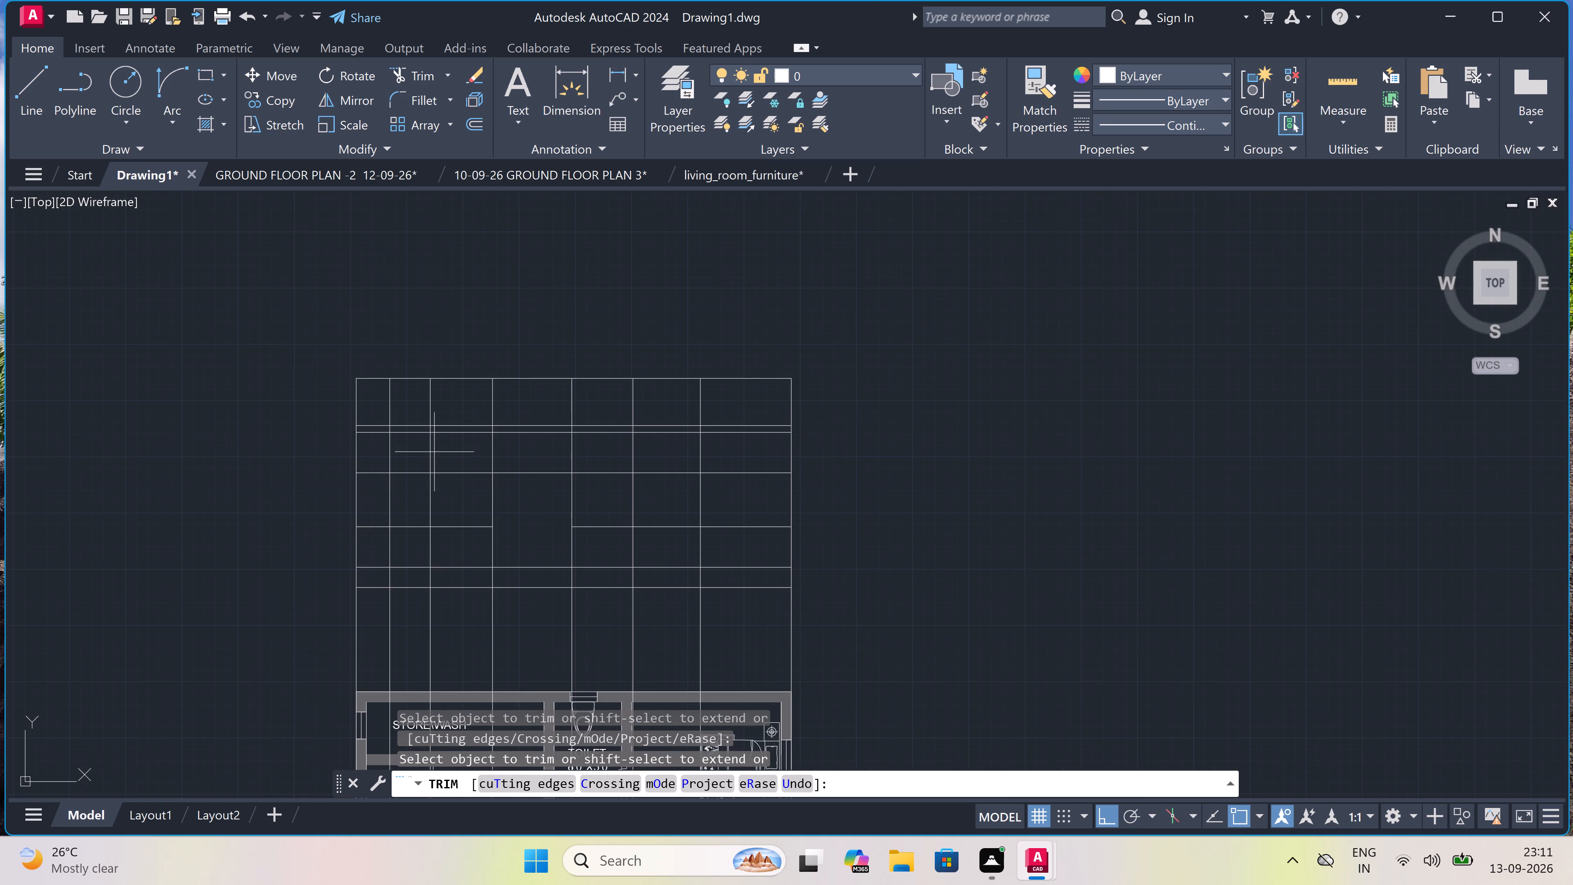
pyautogui.click(381, 458)
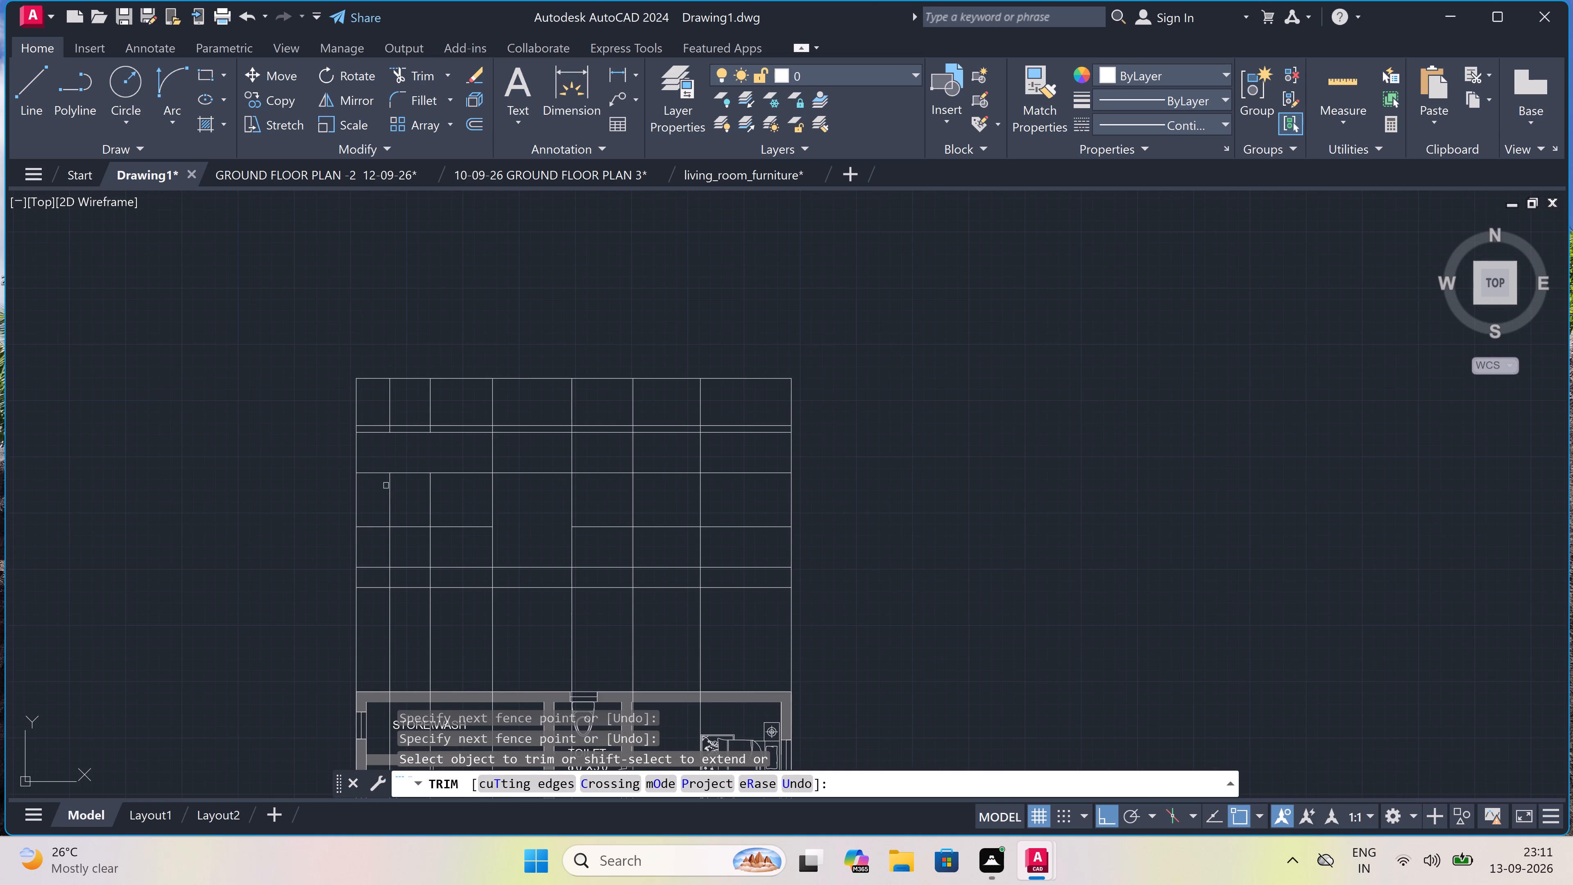
pyautogui.doubleClick(384, 538)
pyautogui.click(430, 545)
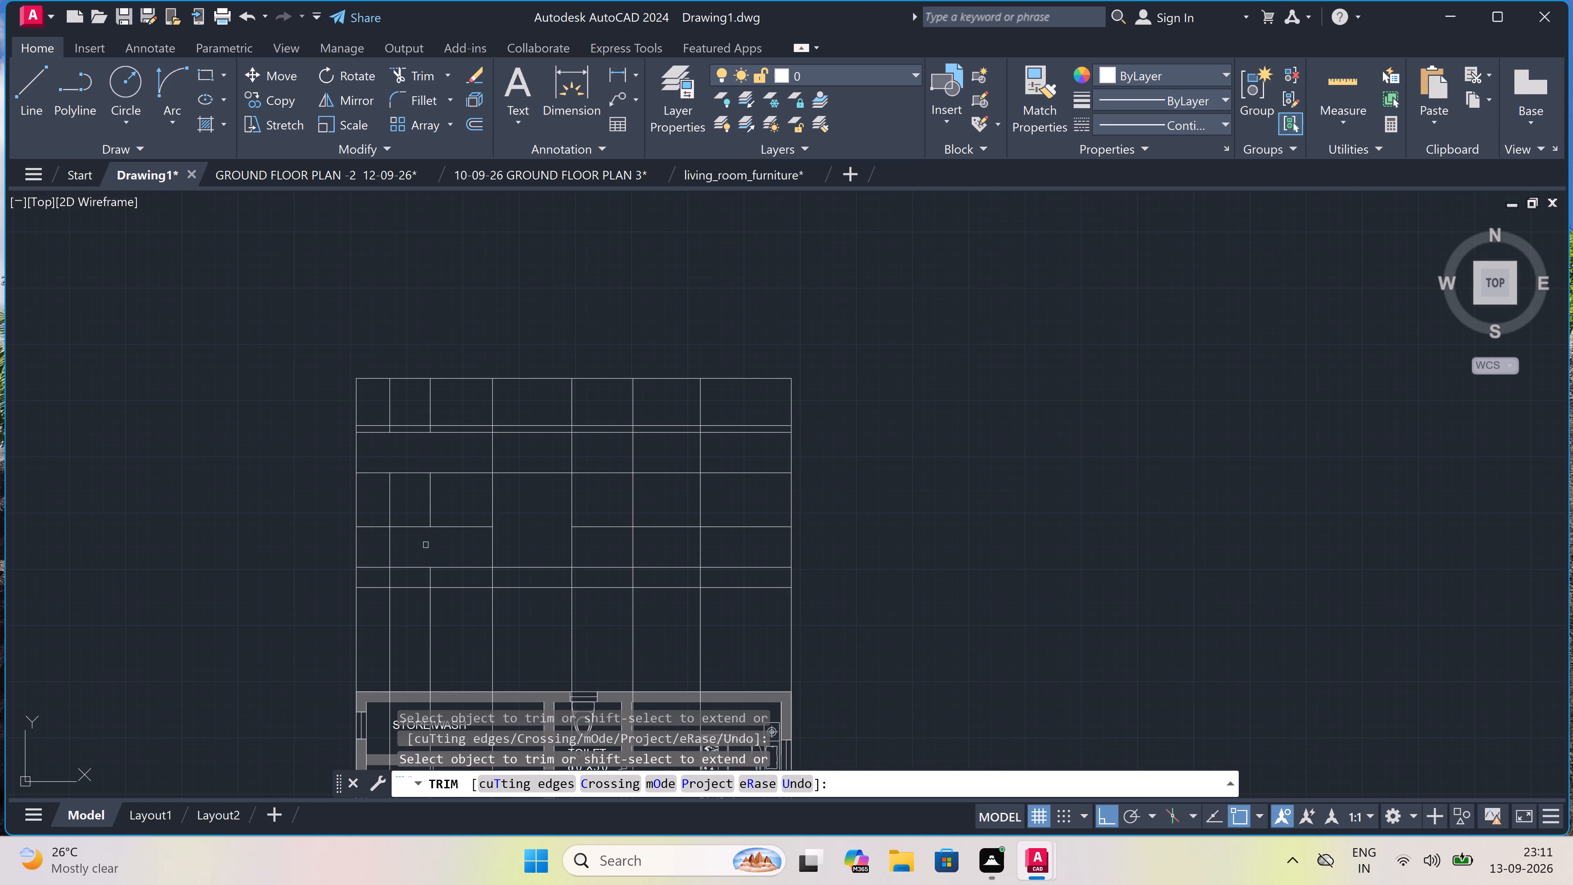
pyautogui.click(392, 549)
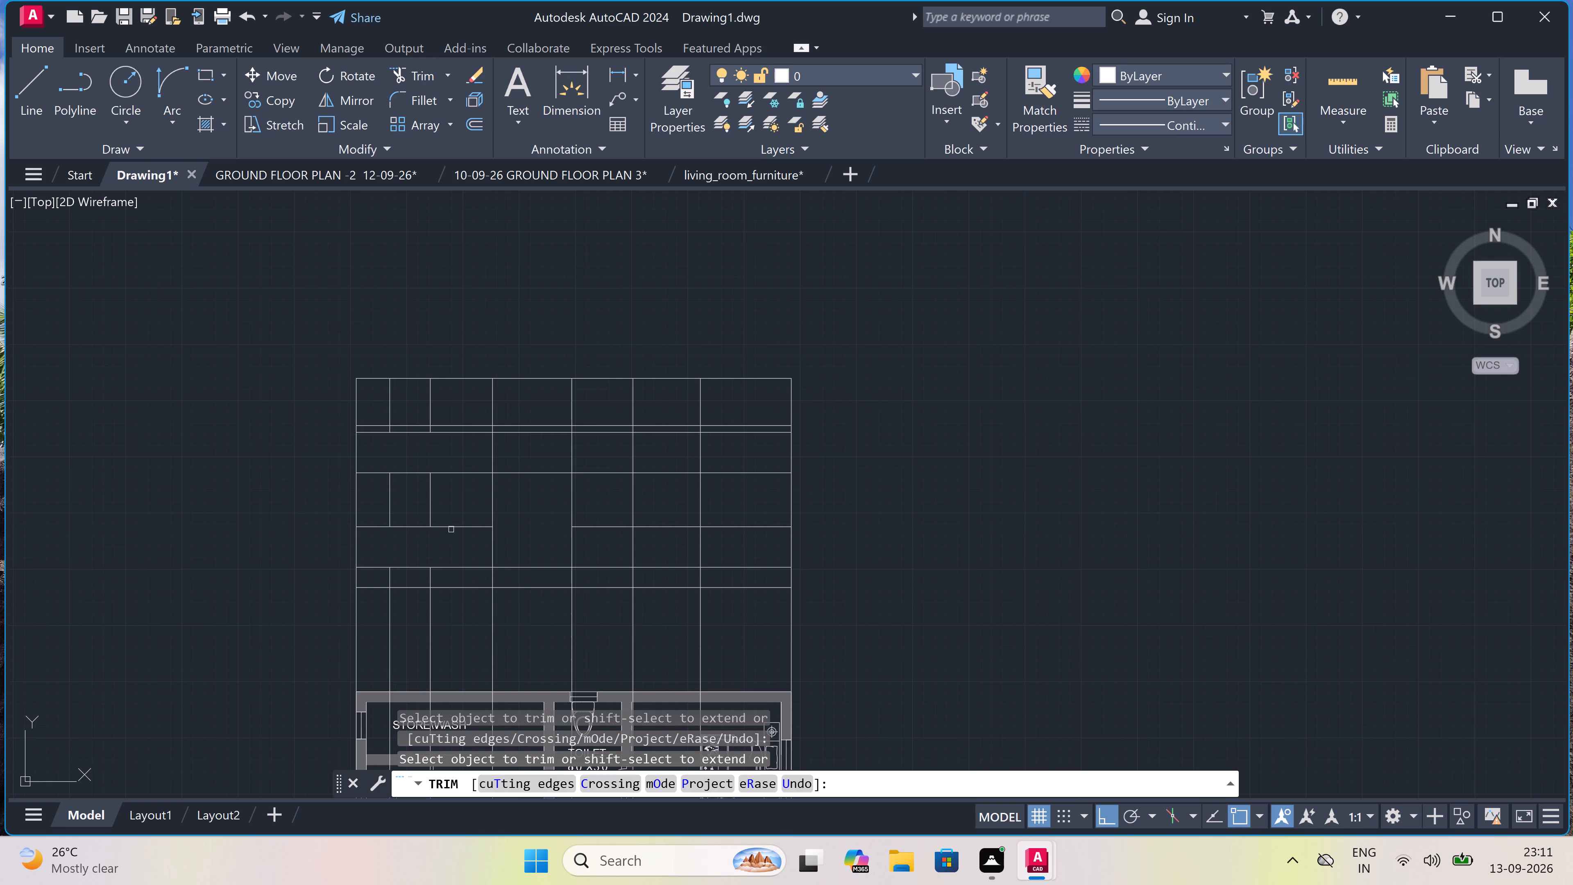
pyautogui.click(456, 528)
pyautogui.click(456, 477)
pyautogui.click(449, 463)
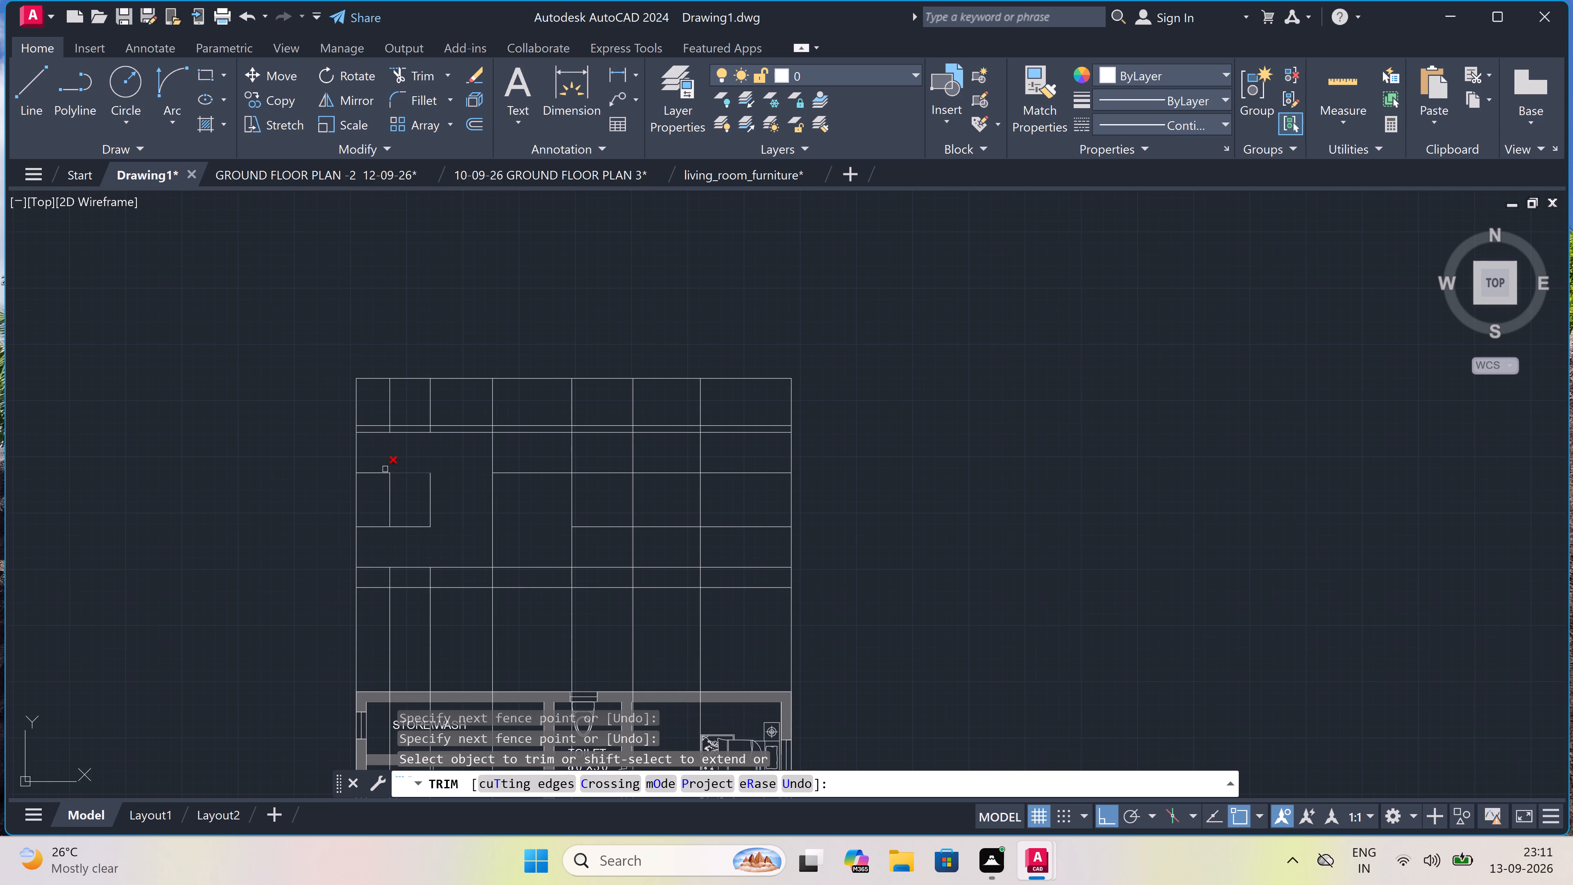
pyautogui.moveTo(379, 468); pyautogui.dragTo(378, 473)
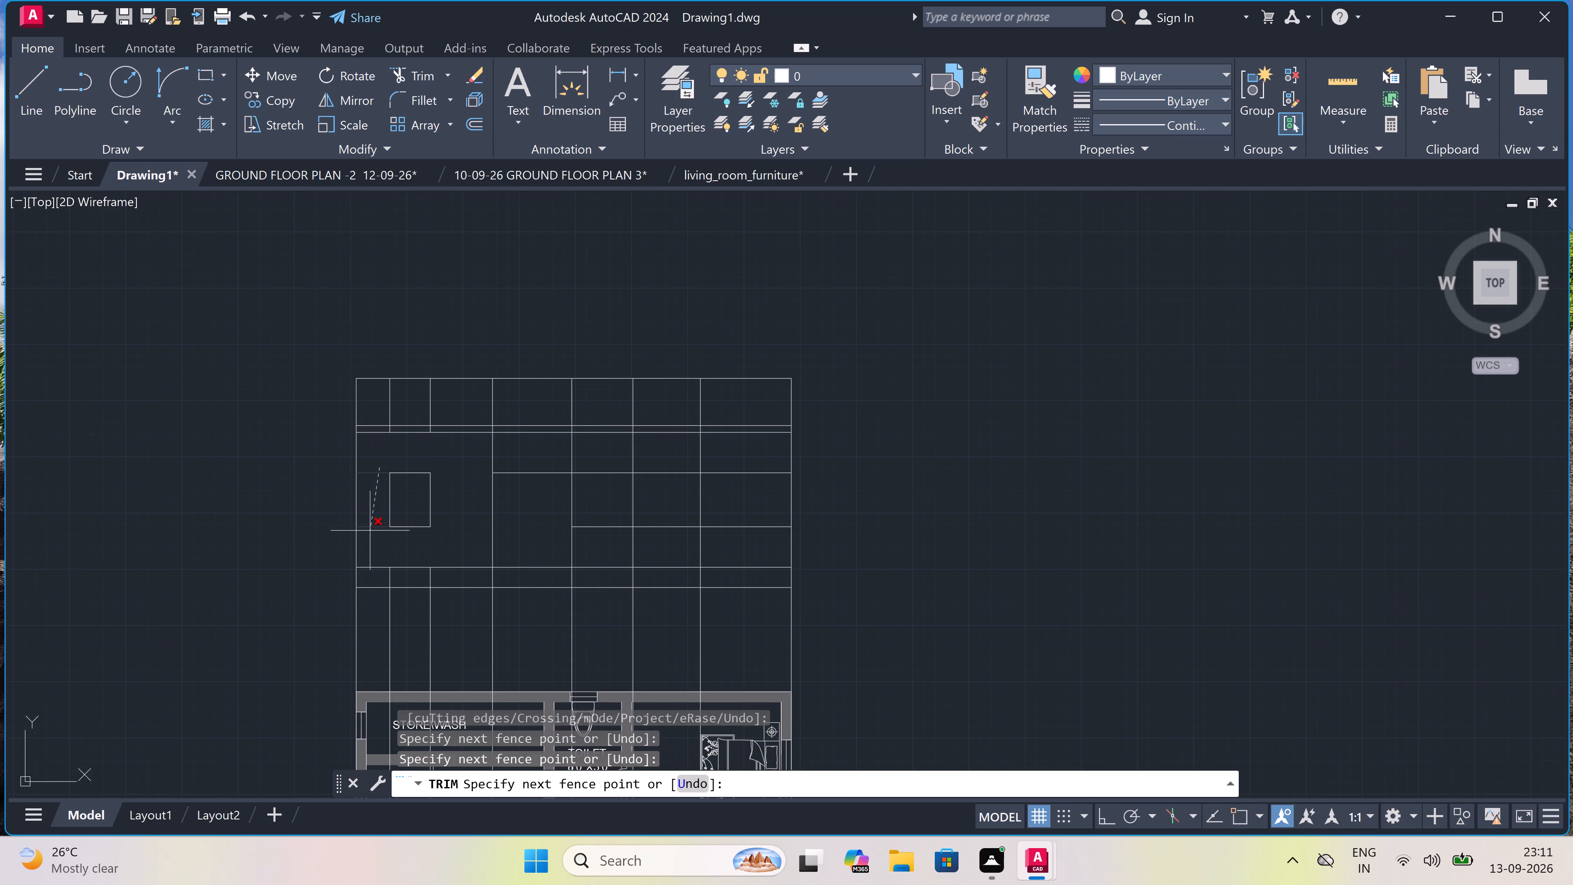
pyautogui.click(370, 533)
pyautogui.press('Escape')
# Trace the vertical projection line near the front bedroom from the floor plan up to the elevation to identify its opening.
pyautogui.scroll(-2, 374, 523)
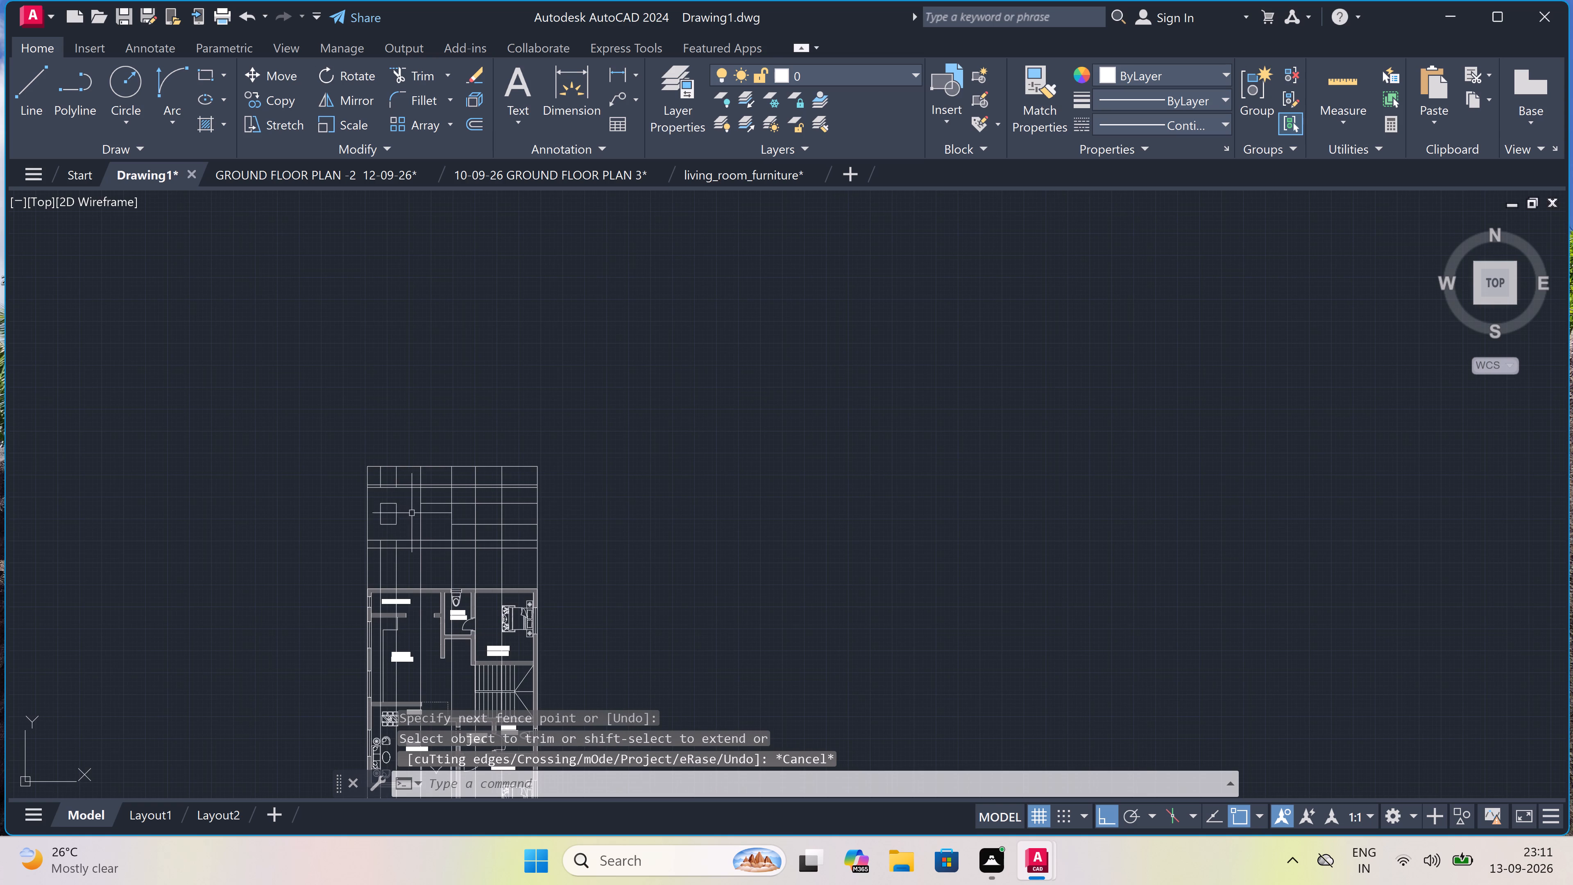
pyautogui.scroll(-2, 436, 523)
pyautogui.scroll(3, 444, 616)
pyautogui.scroll(-2, 445, 615)
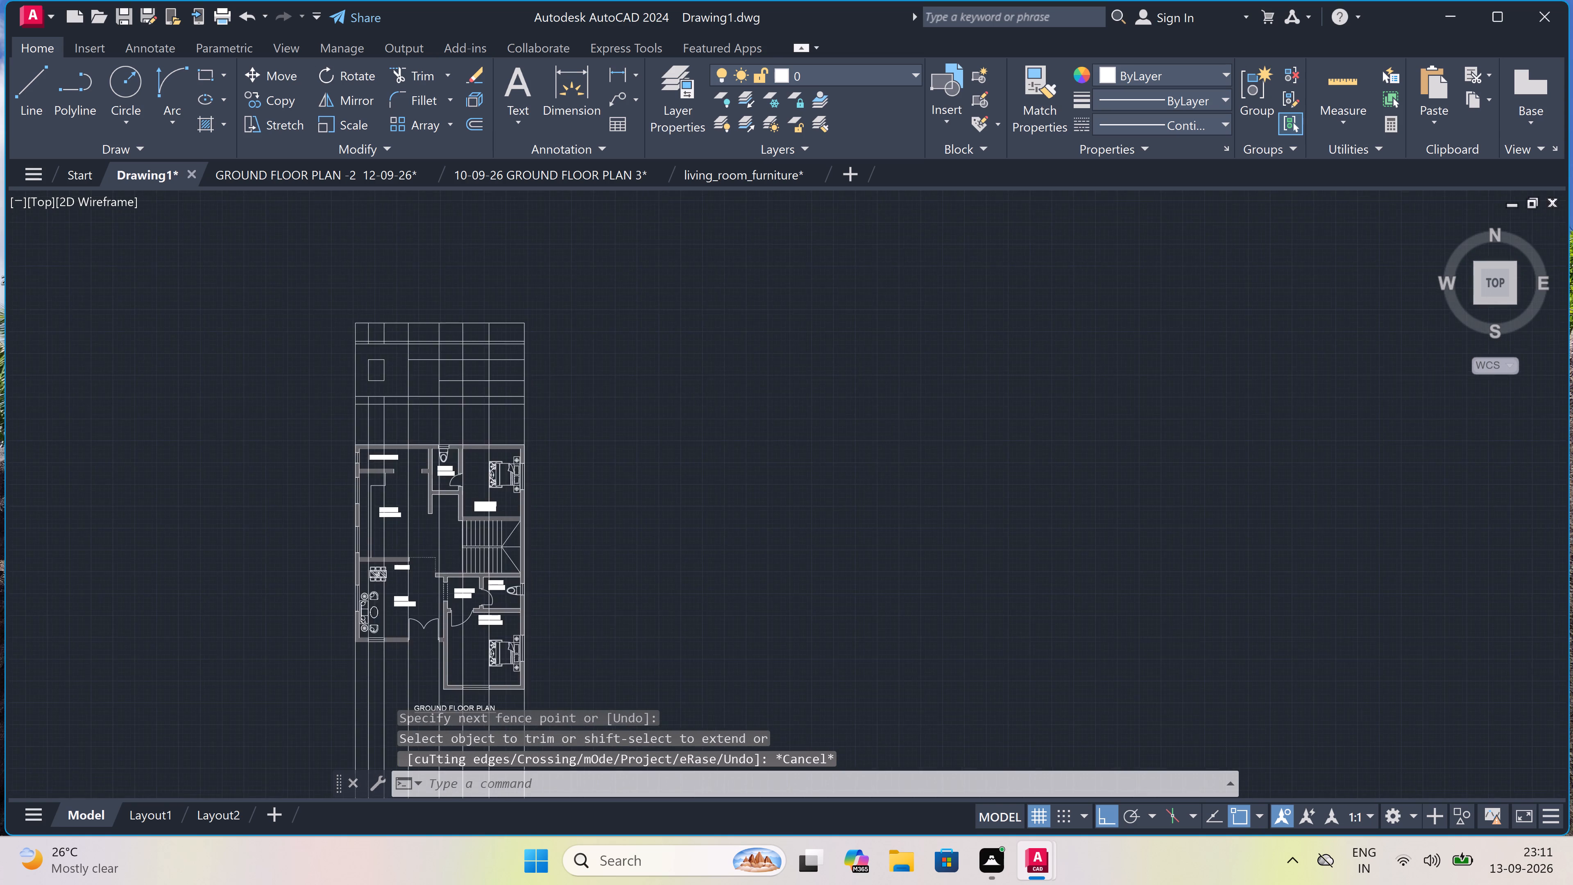
pyautogui.scroll(2, 462, 632)
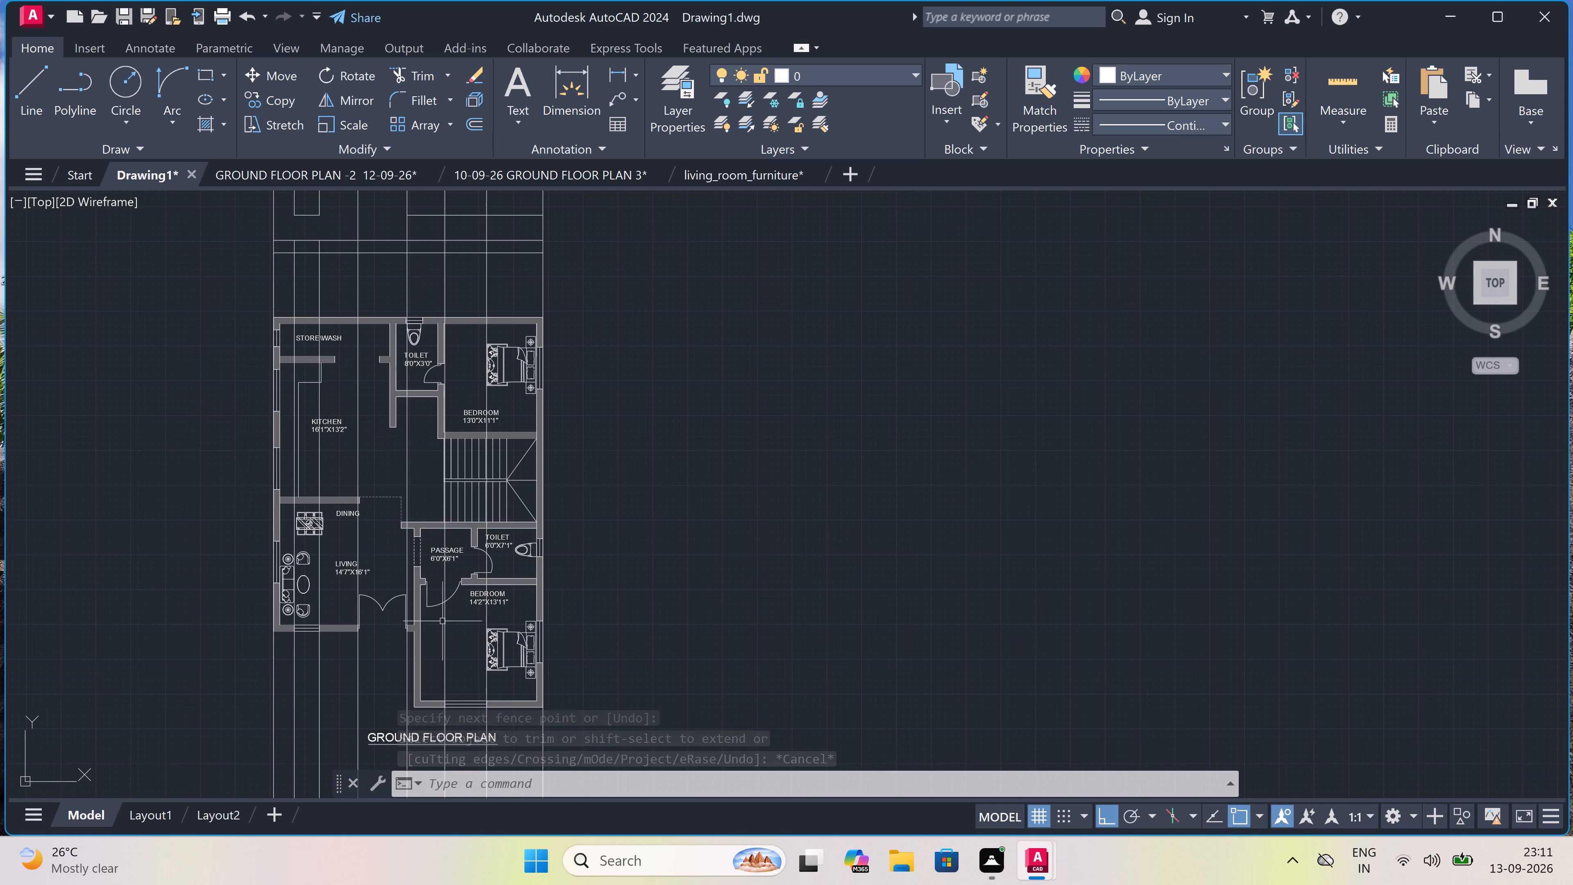
pyautogui.click(442, 621)
pyautogui.scroll(-4, 442, 621)
pyautogui.scroll(2, 456, 430)
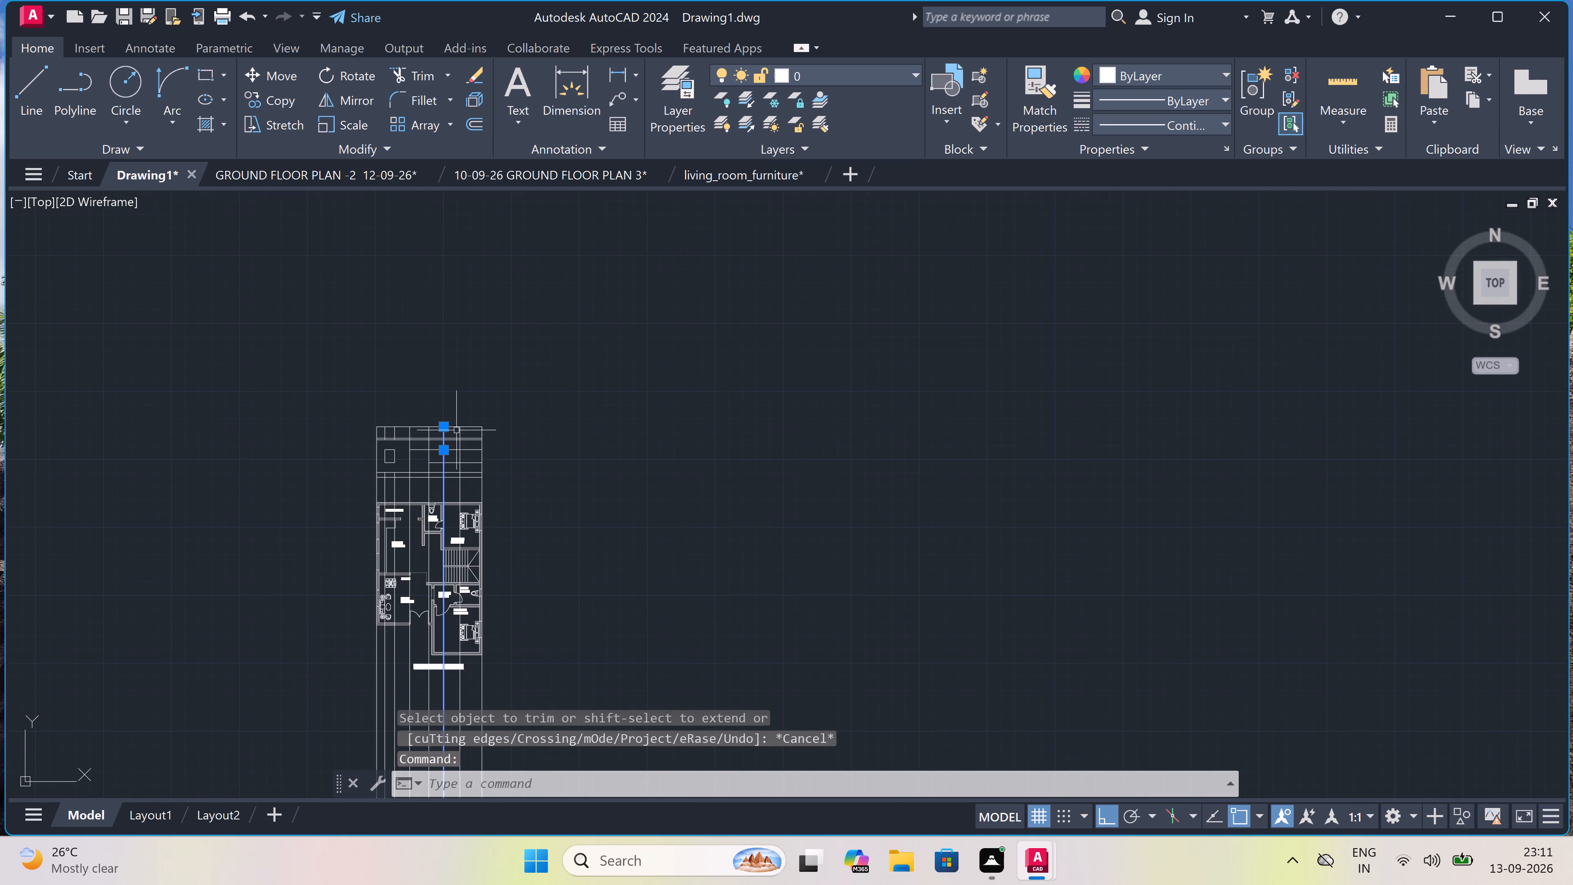
pyautogui.scroll(2, 456, 430)
pyautogui.scroll(-2, 439, 500)
pyautogui.scroll(2, 425, 533)
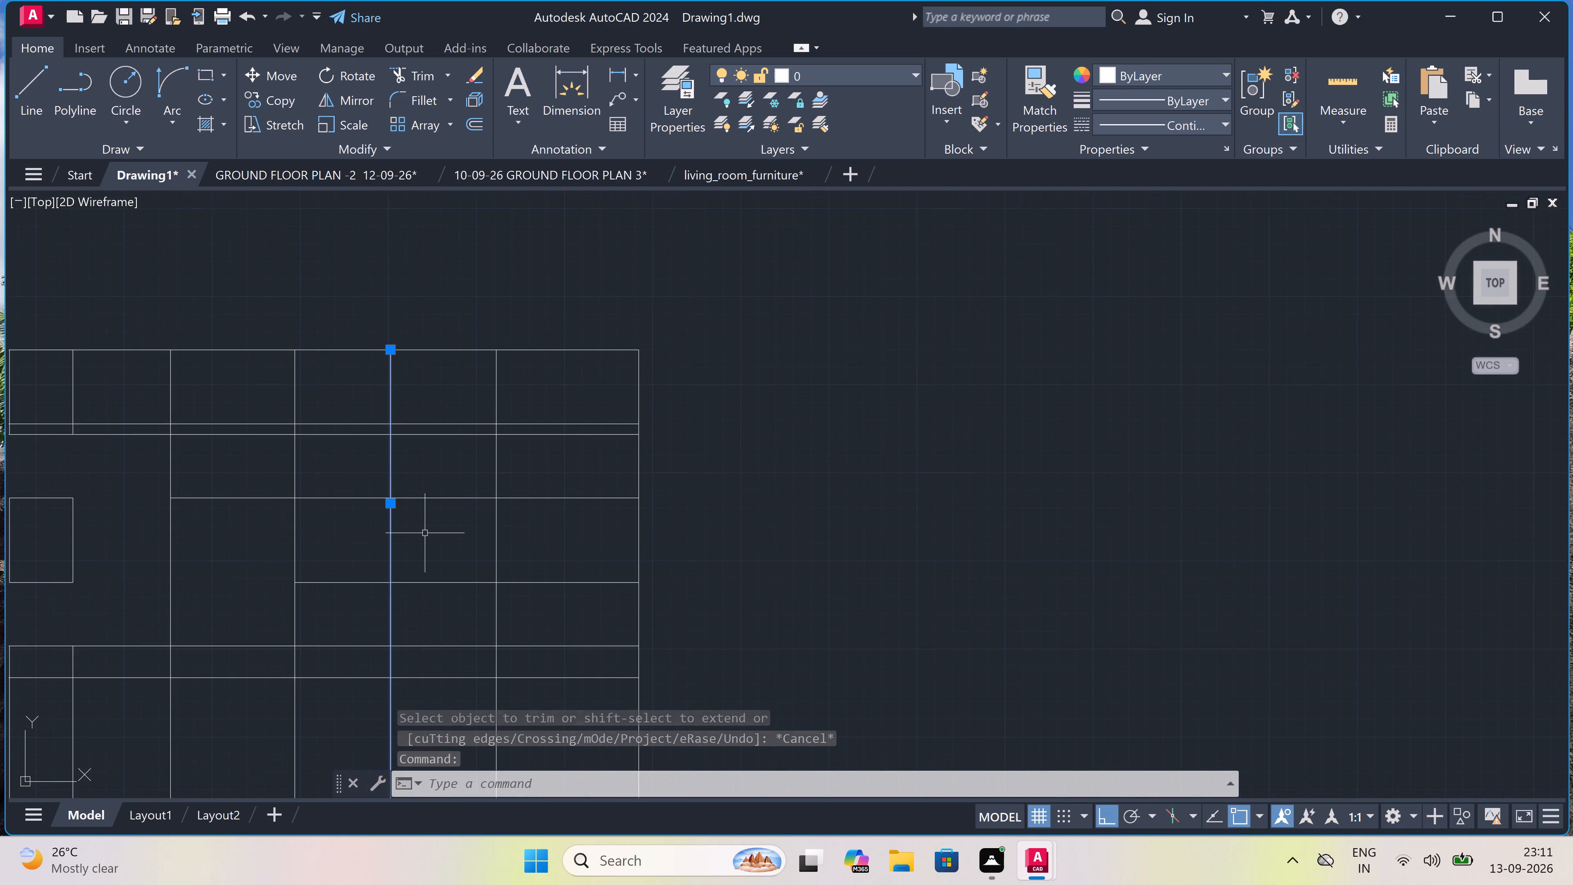
pyautogui.press('Escape')
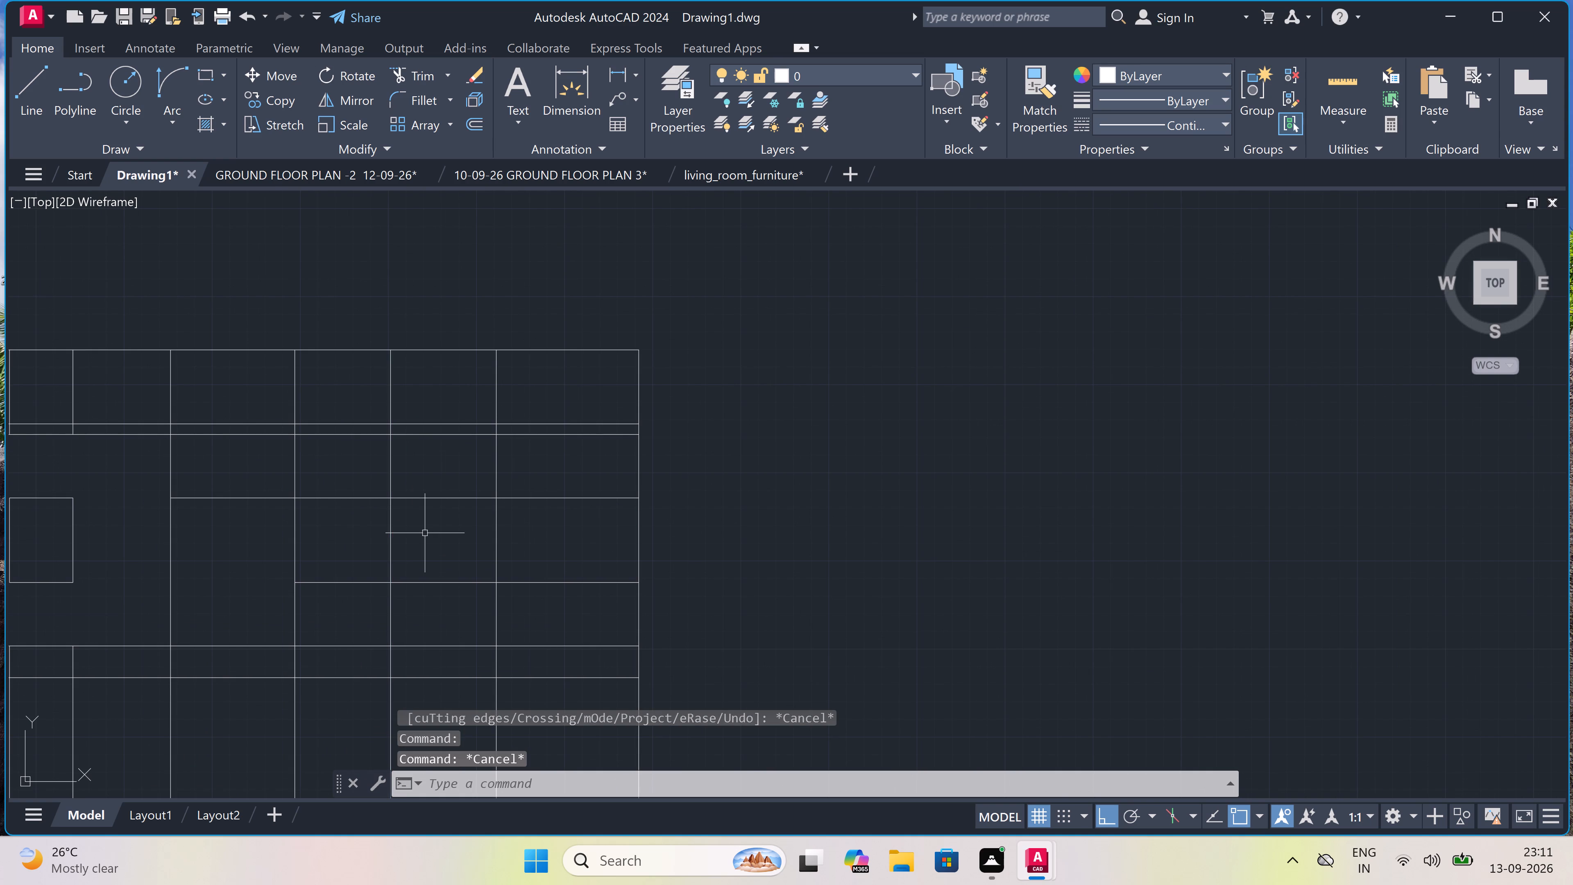
# Trim the east window's vertical lines above its head, and the head and sill lines between the window and the east wall.
pyautogui.write('tr')
pyautogui.press('space')
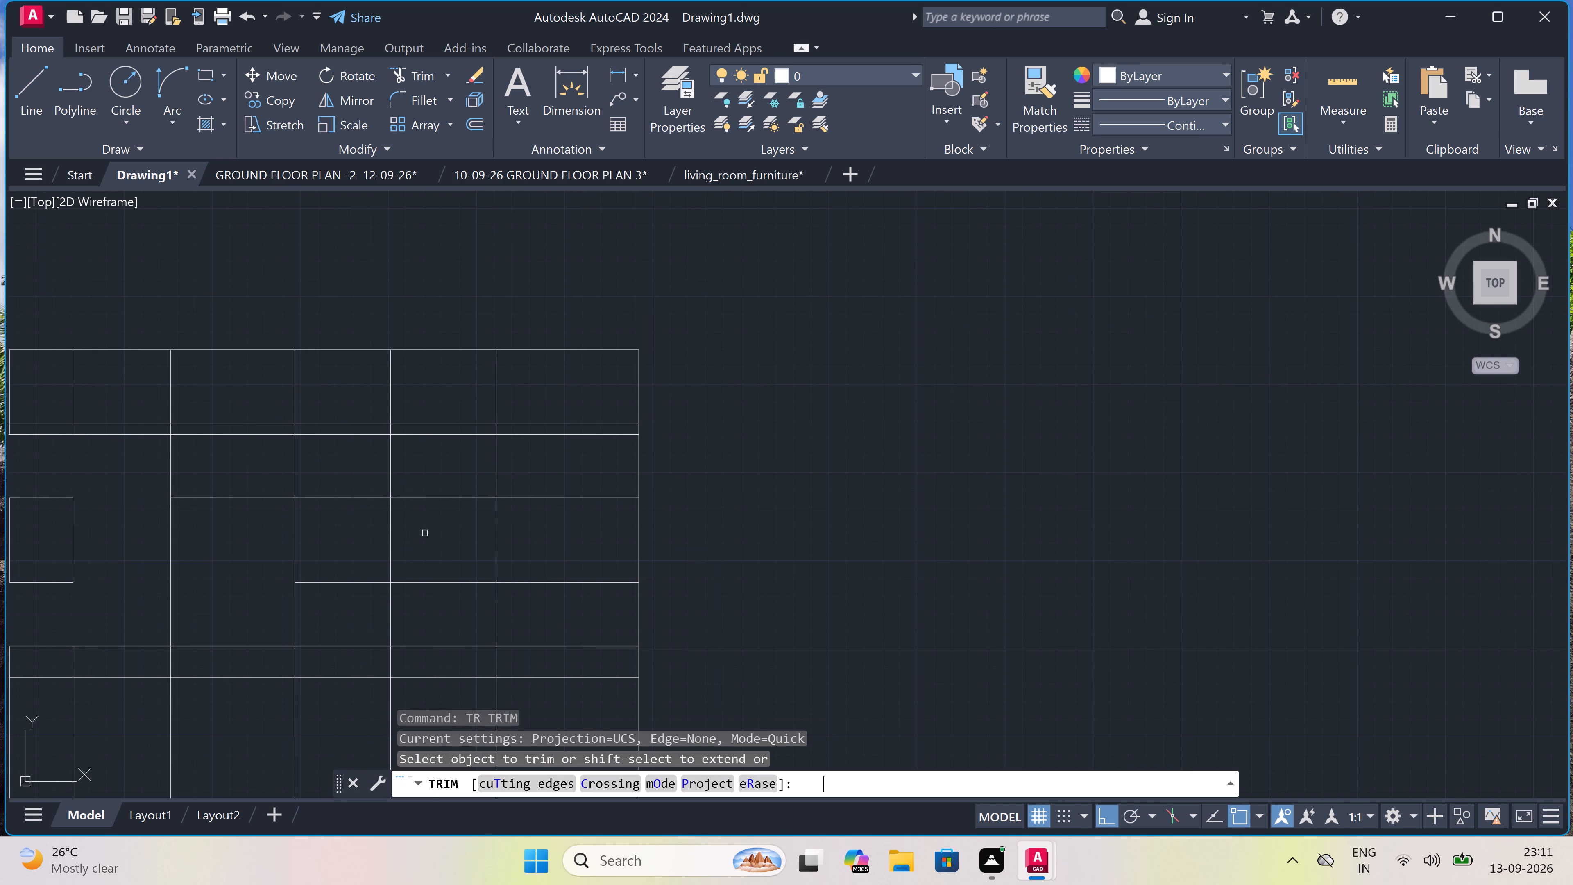
pyautogui.click(389, 483)
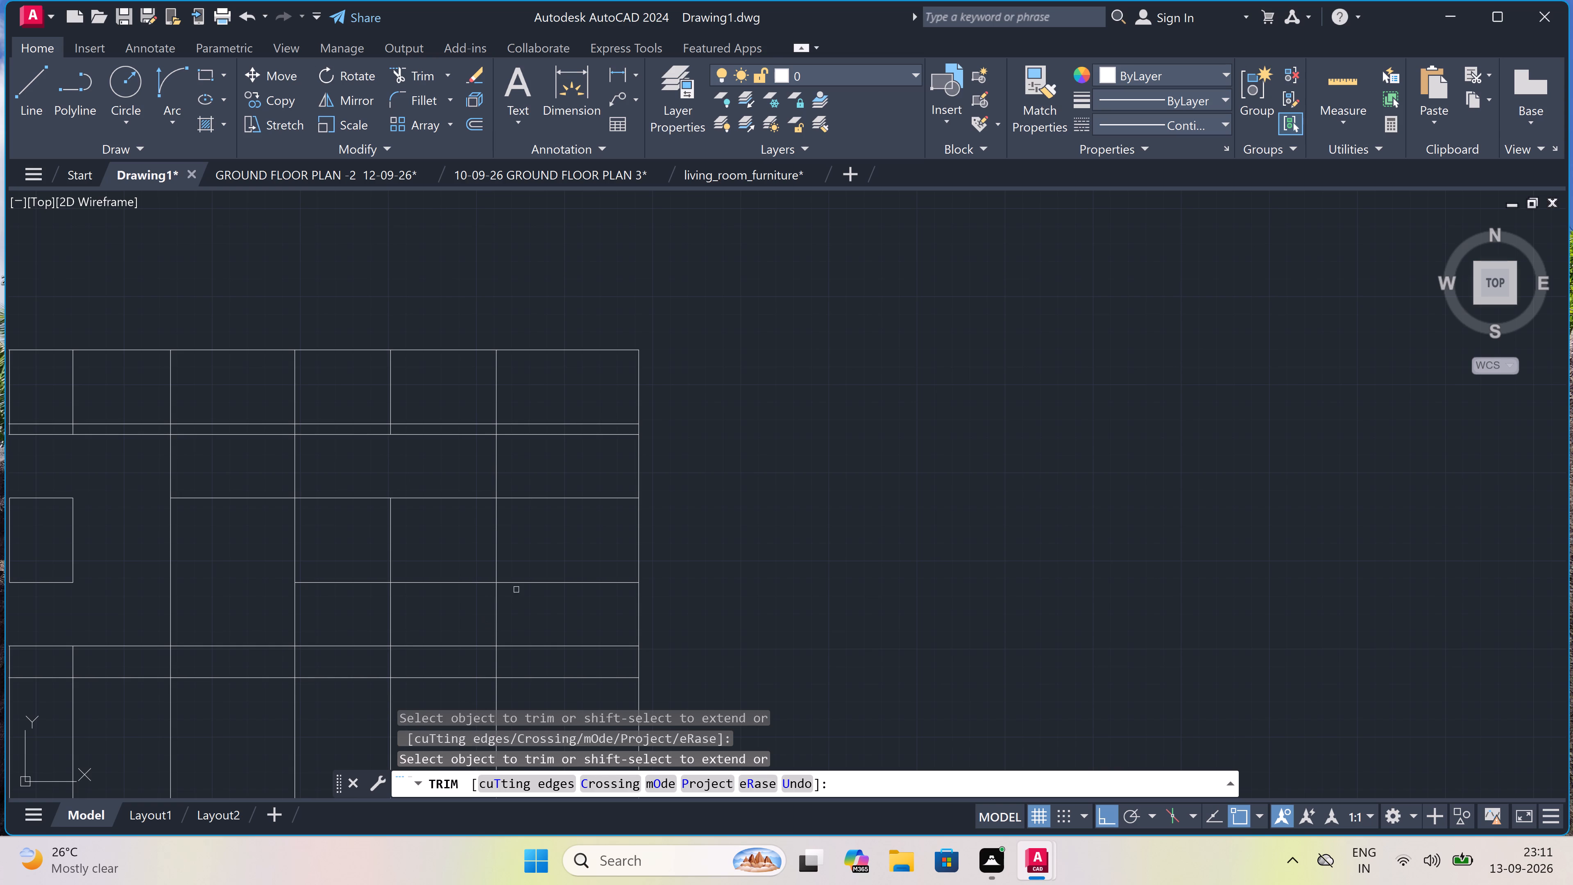
pyautogui.scroll(1, 516, 574)
pyautogui.moveTo(531, 625); pyautogui.dragTo(533, 605)
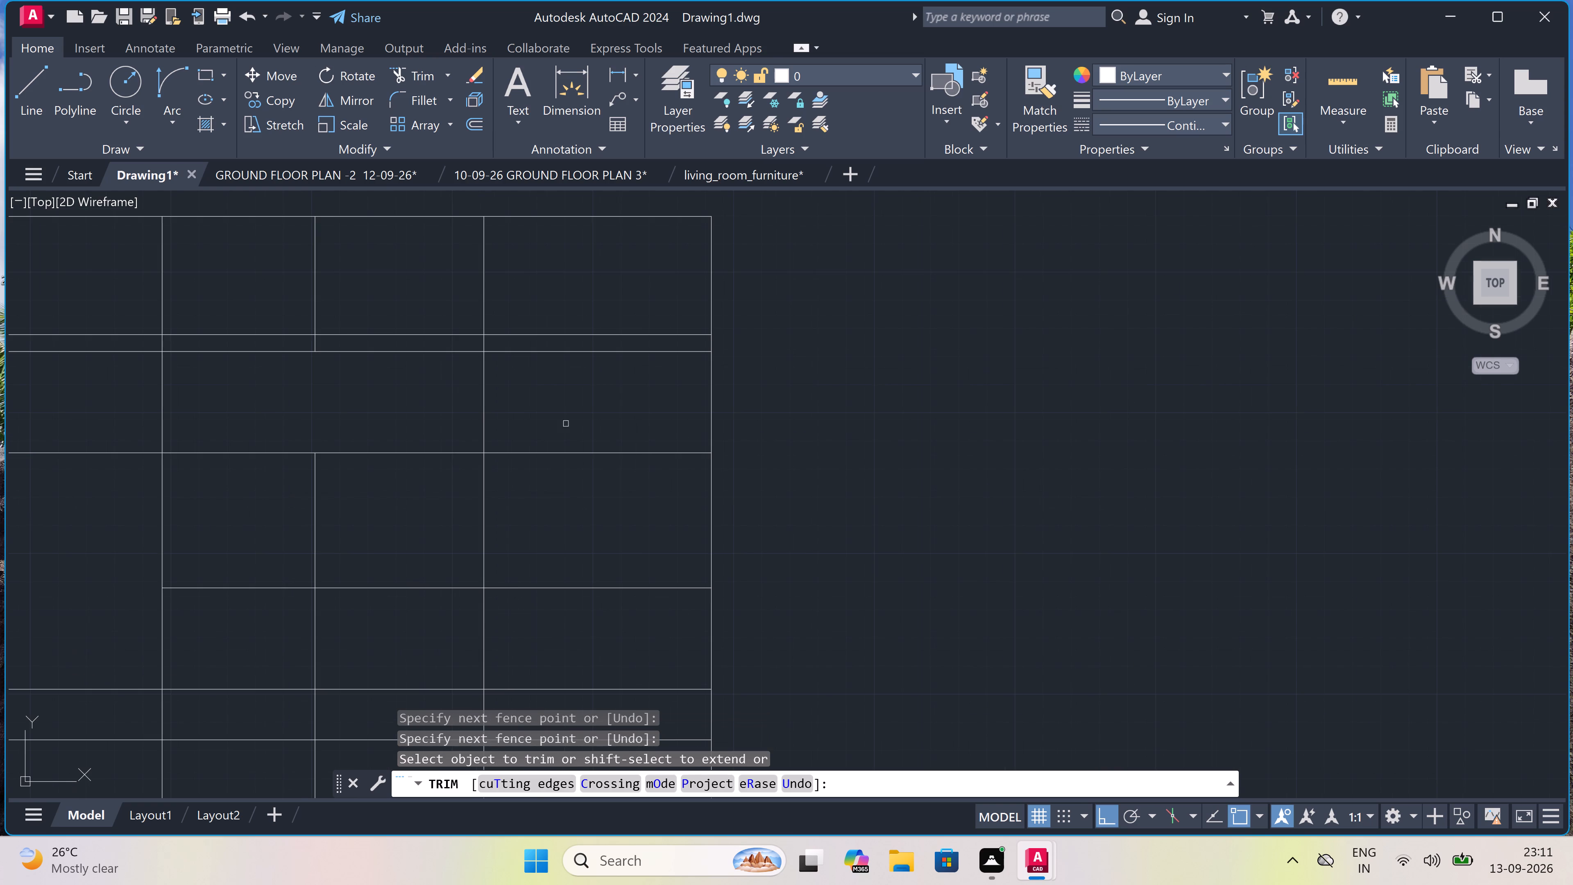
pyautogui.moveTo(560, 421); pyautogui.dragTo(558, 433)
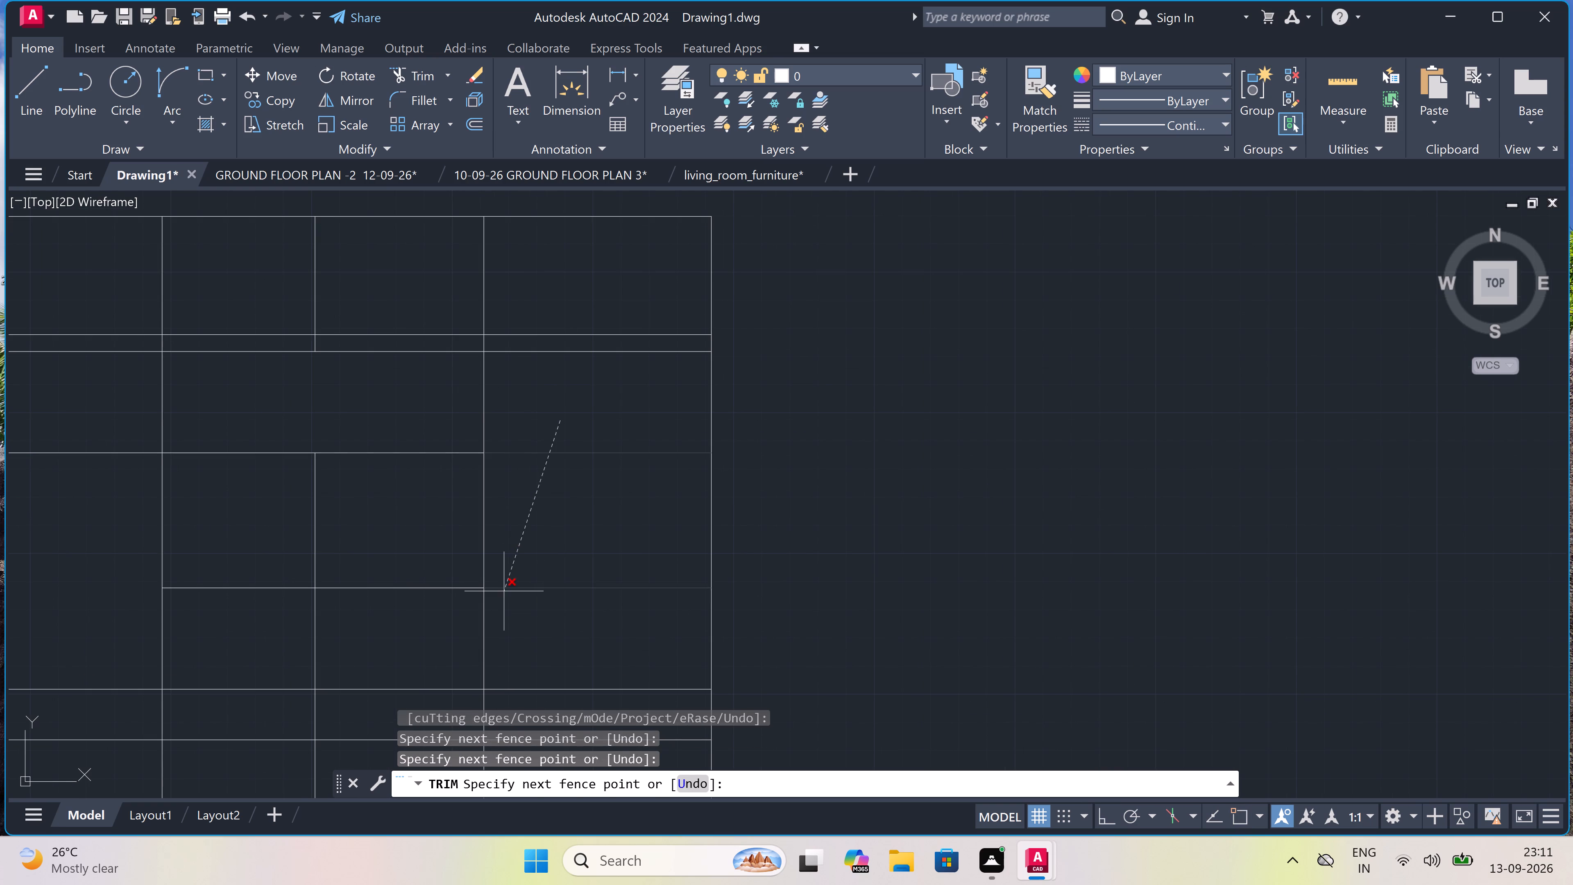
pyautogui.click(504, 591)
pyautogui.click(533, 410)
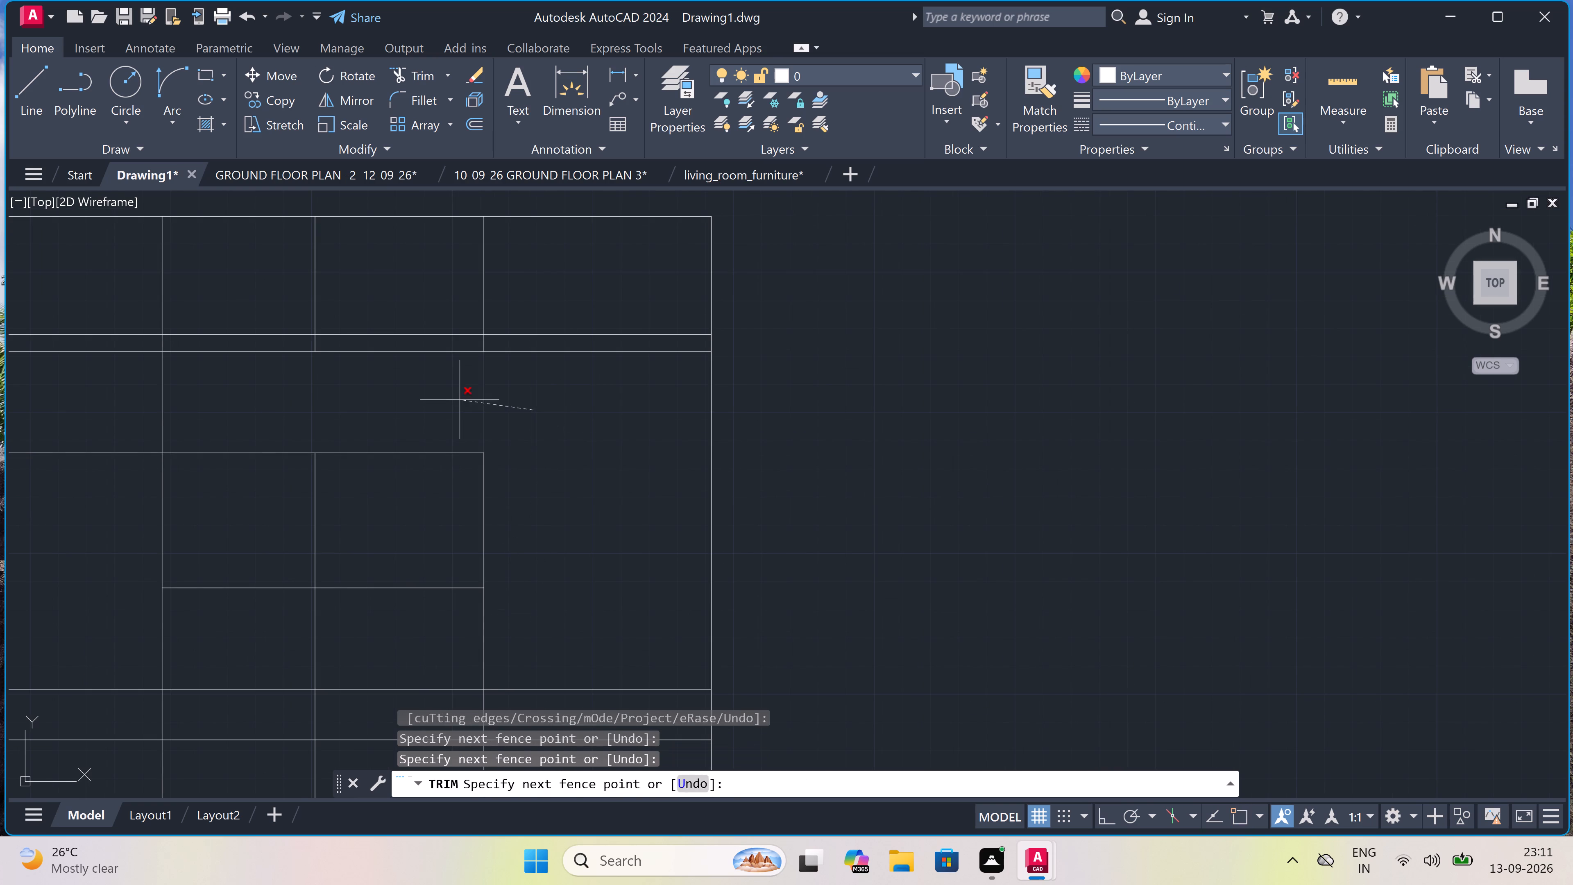
pyautogui.click(454, 399)
# Trim the head and sill lines between the door and the east window, and the window's vertical lines below its sill.
pyautogui.scroll(-3, 454, 399)
pyautogui.scroll(3, 403, 416)
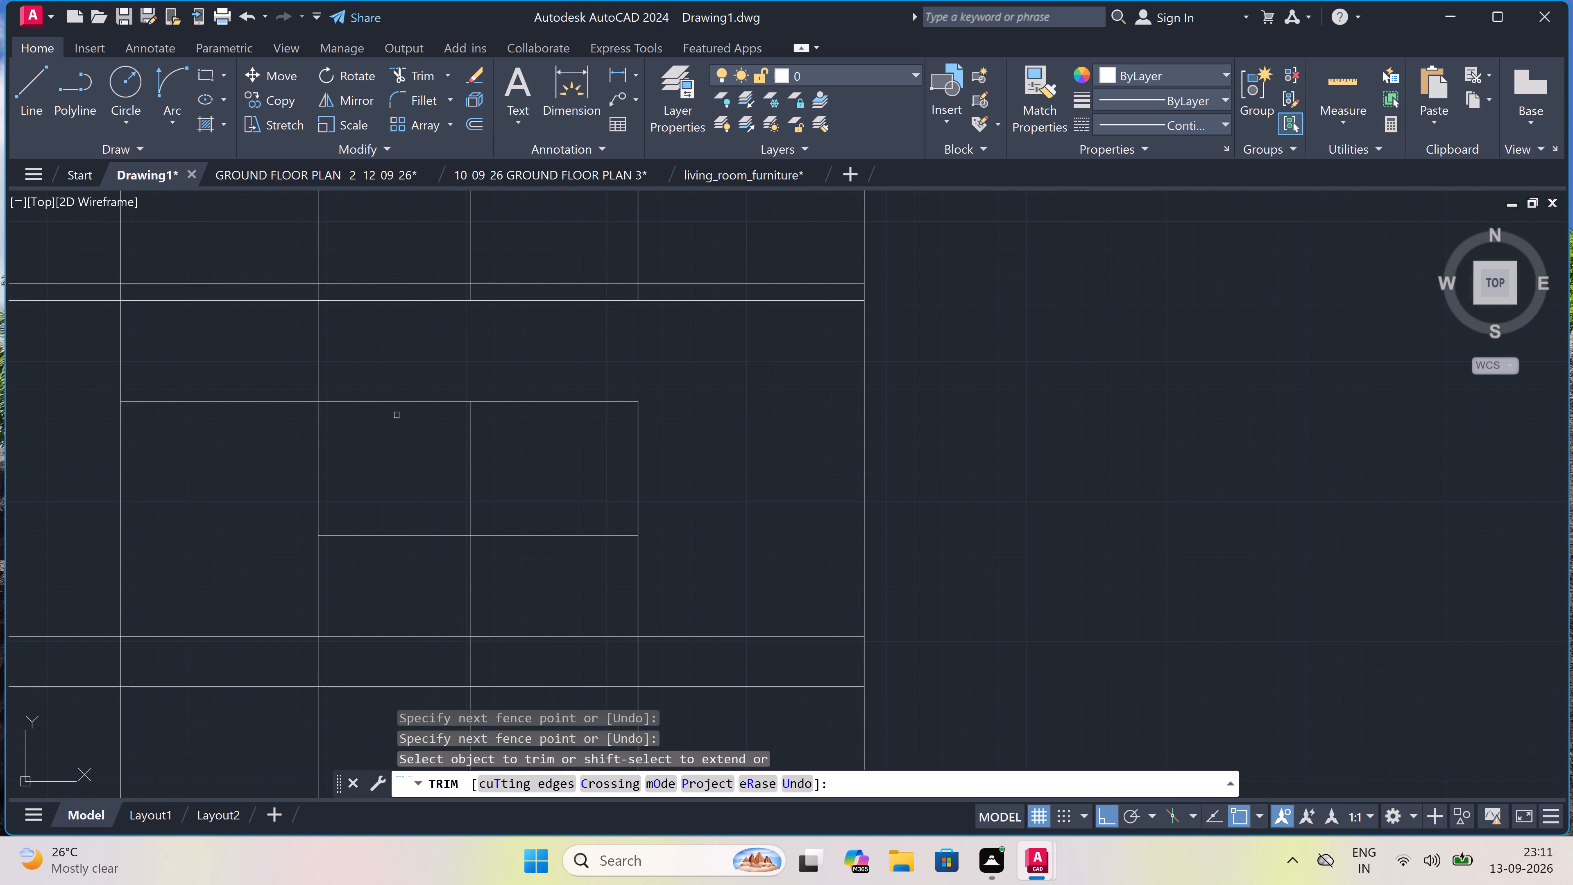
pyautogui.click(397, 413)
pyautogui.click(399, 392)
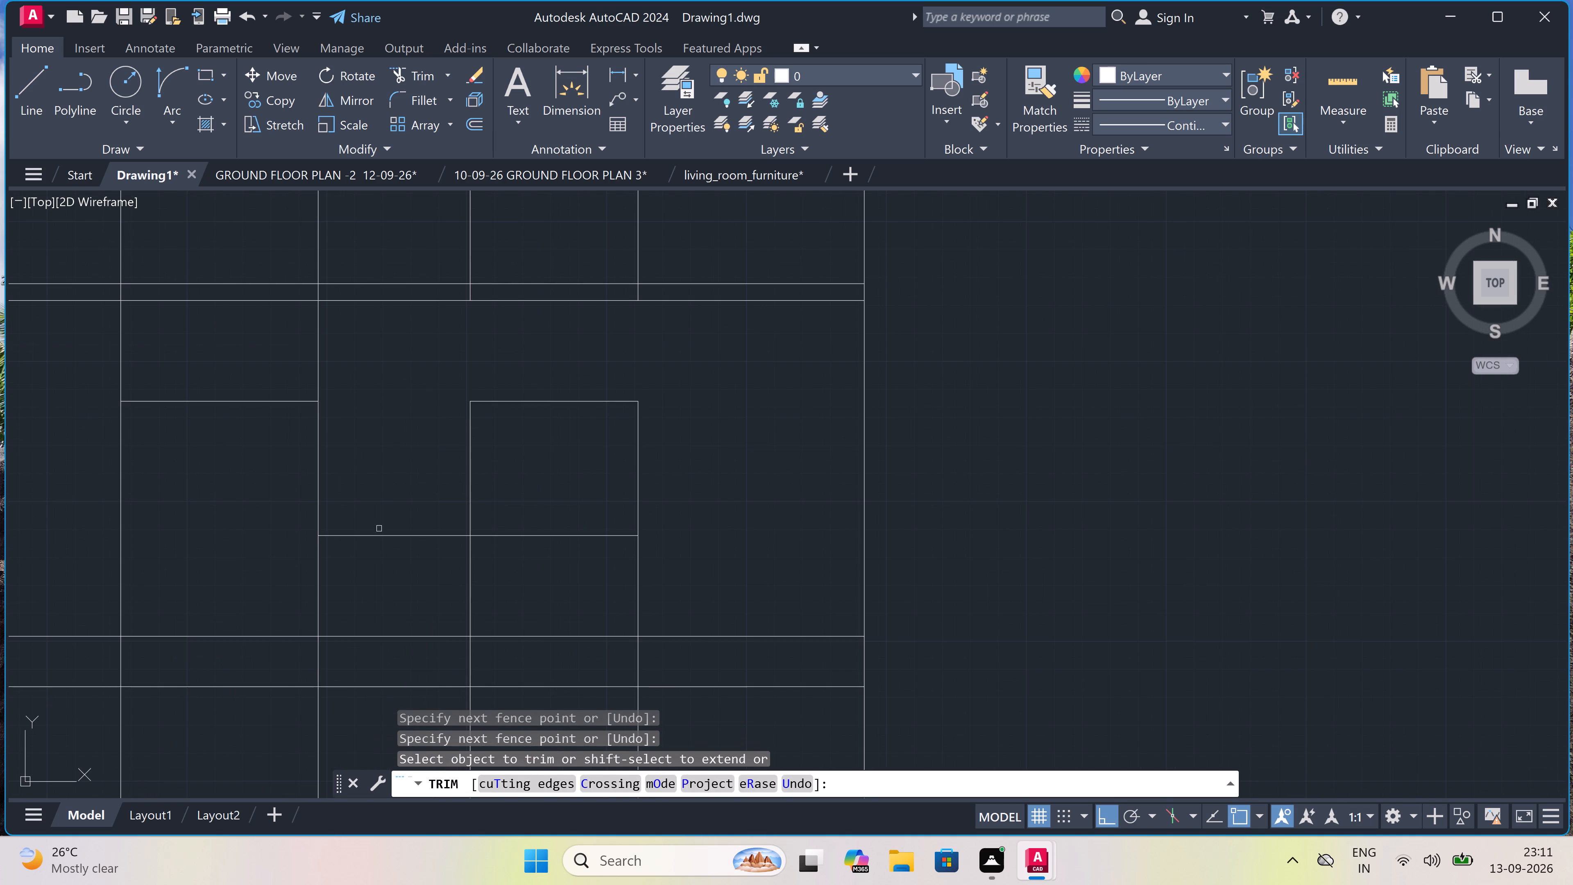
pyautogui.click(379, 529)
pyautogui.doubleClick(378, 545)
pyautogui.moveTo(401, 573); pyautogui.dragTo(433, 578)
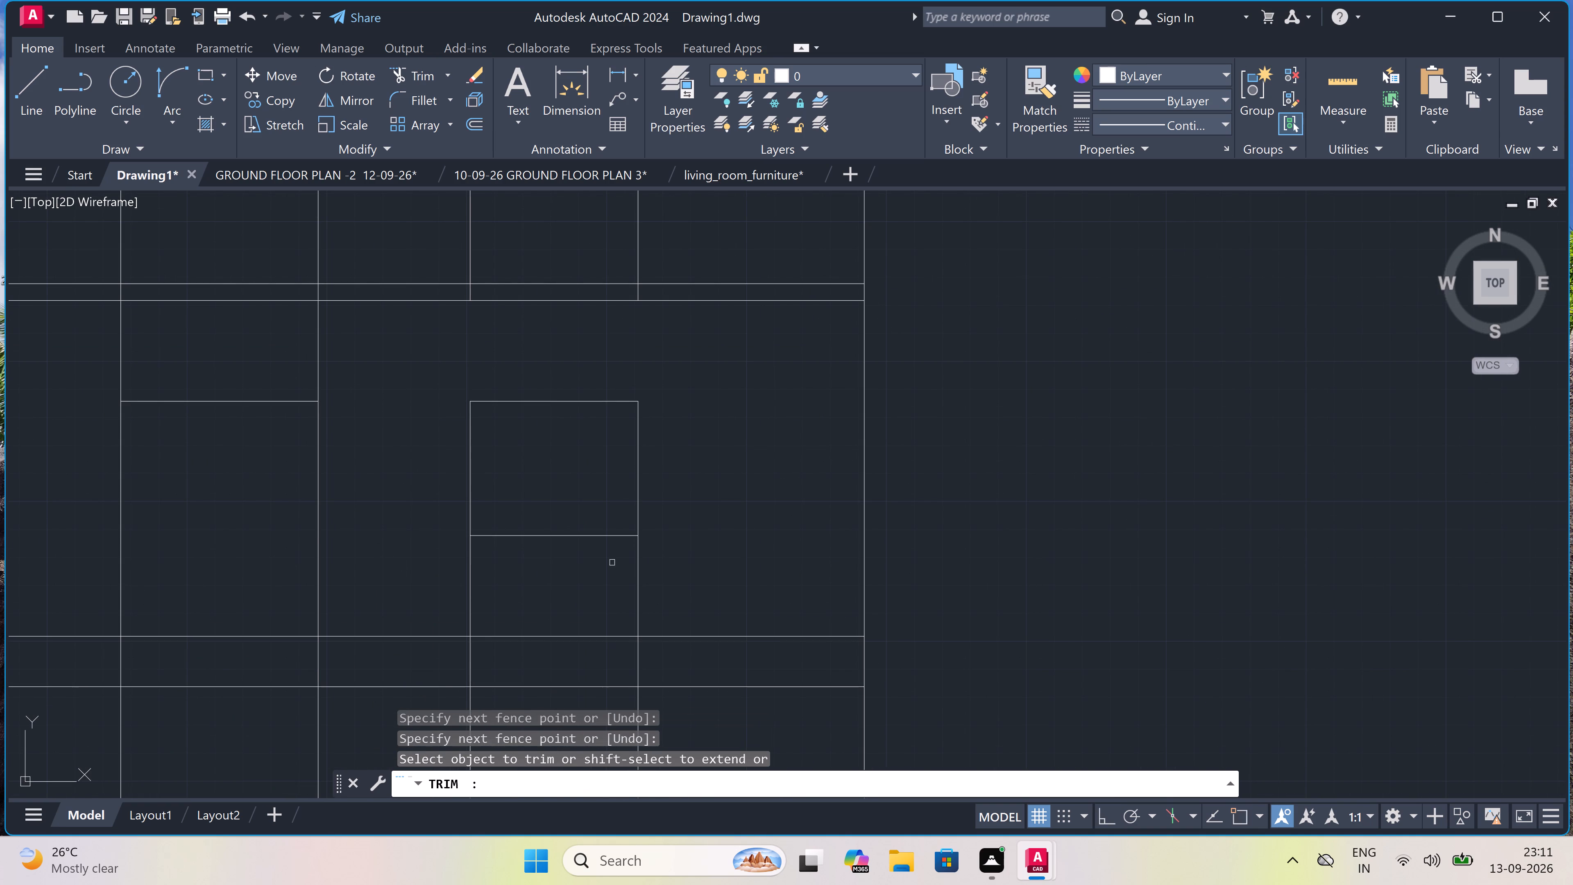
pyautogui.moveTo(655, 566); pyautogui.dragTo(644, 565)
pyautogui.click(475, 566)
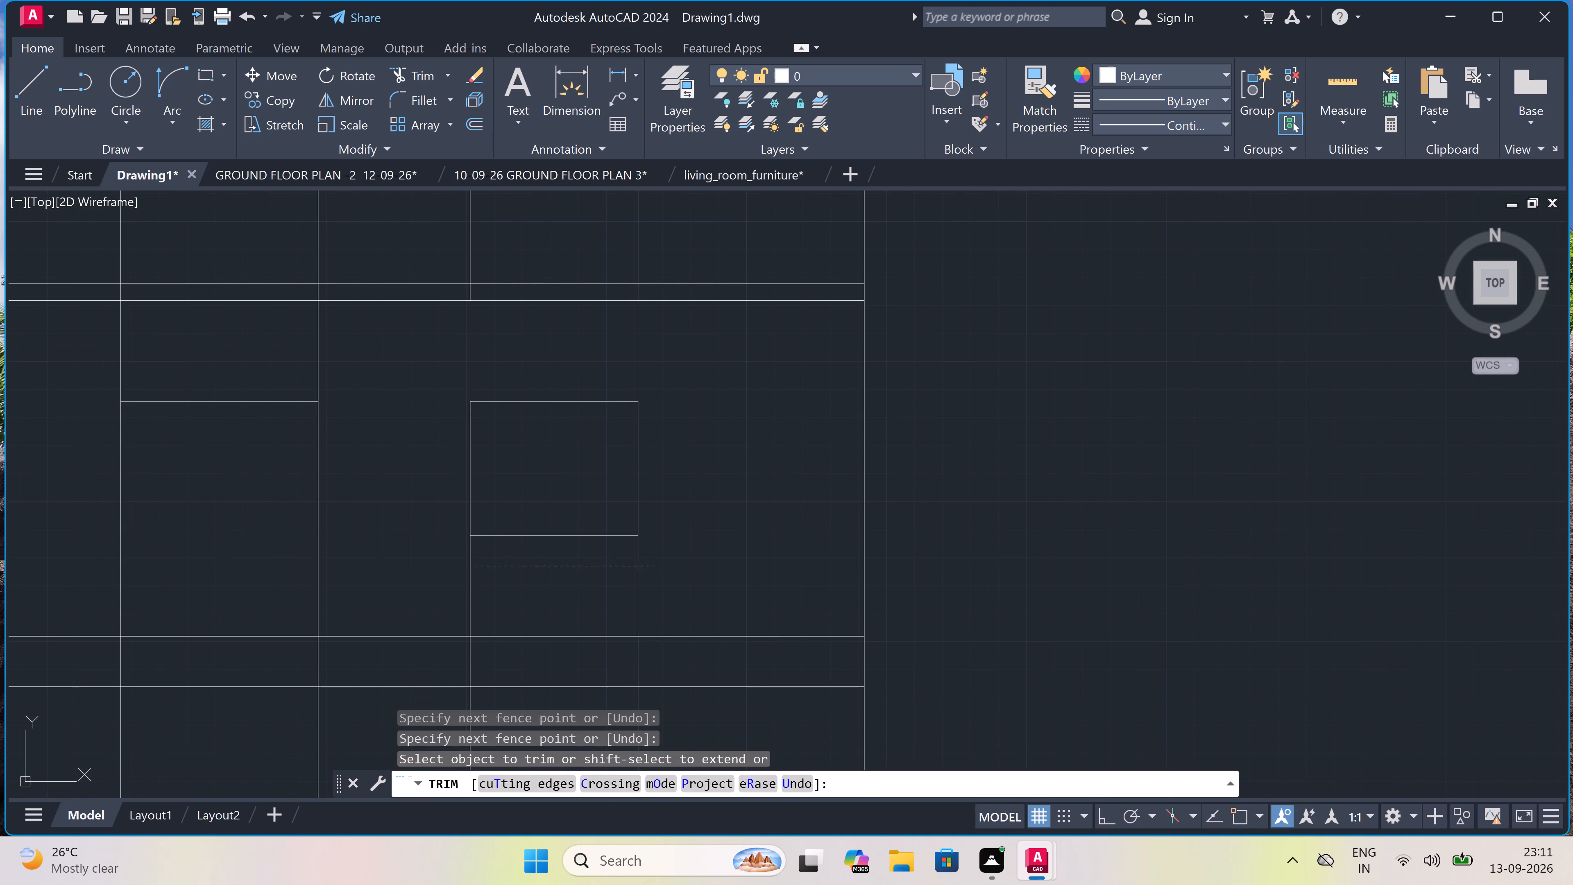
pyautogui.doubleClick(474, 566)
pyautogui.click(462, 567)
# Trim all the interior vertical lines out of the parapet zone between the slab band and the elevation's top line.
pyautogui.scroll(-4, 462, 567)
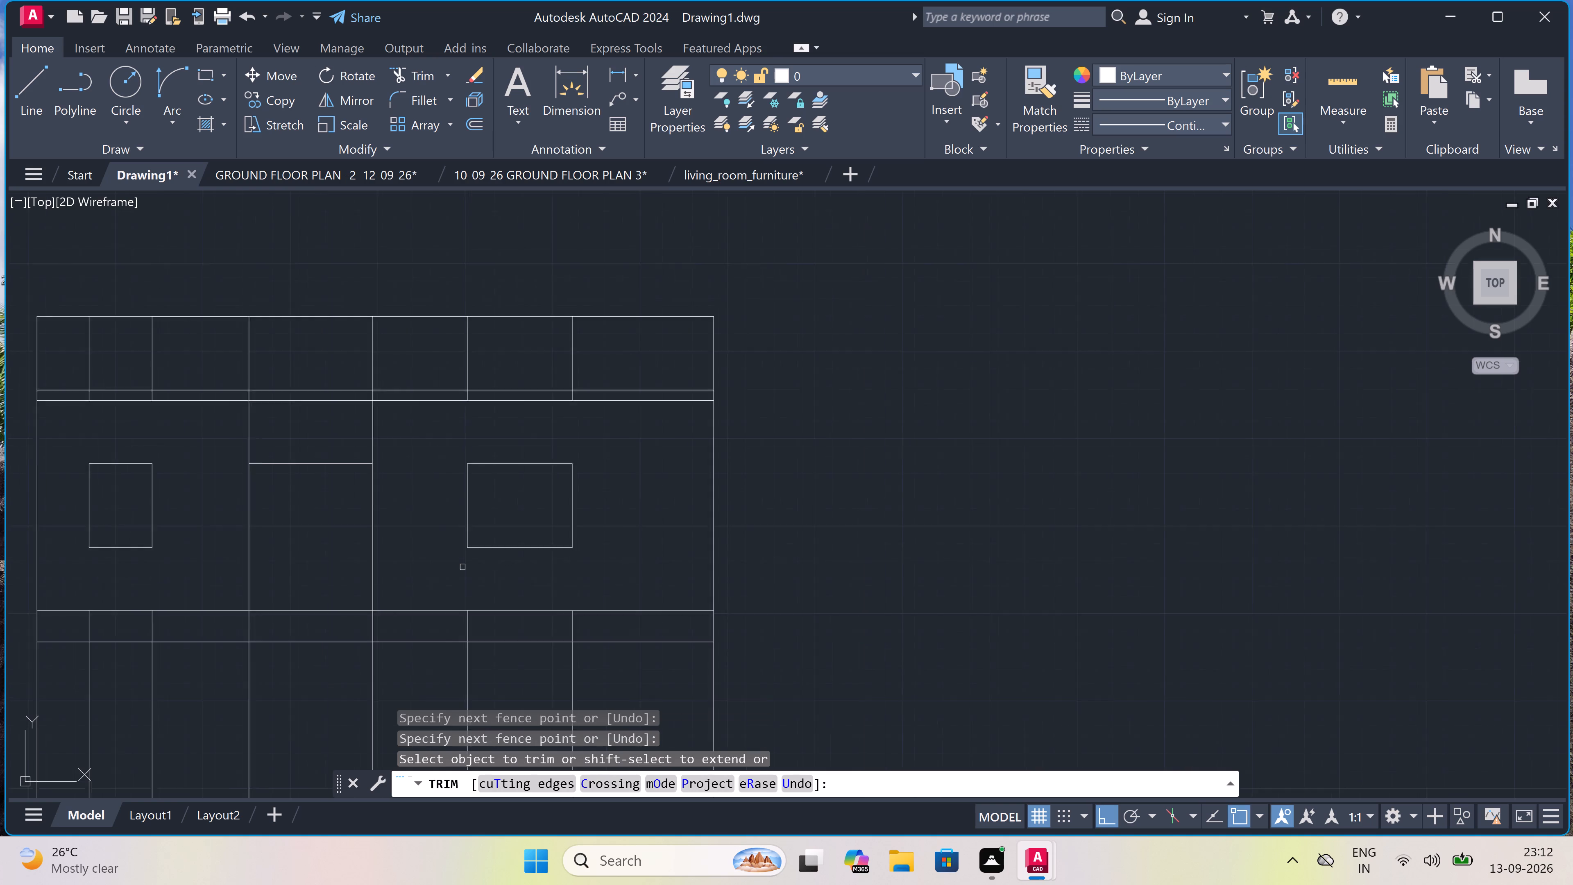
pyautogui.scroll(3, 368, 506)
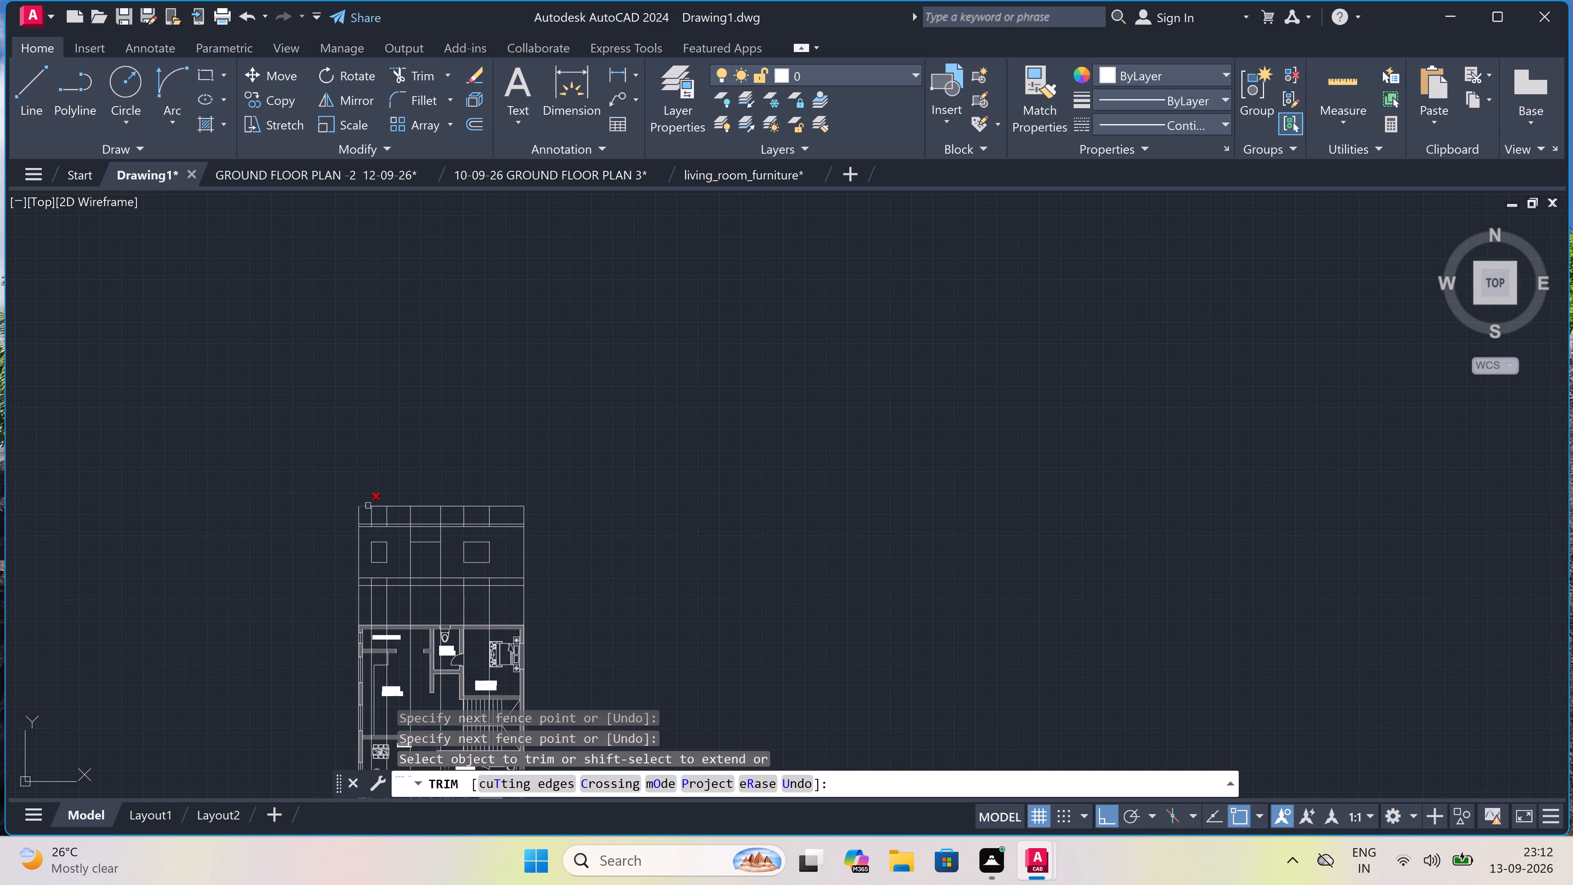
pyautogui.scroll(2, 368, 506)
pyautogui.moveTo(345, 573); pyautogui.dragTo(380, 579)
pyautogui.scroll(-4, 598, 592)
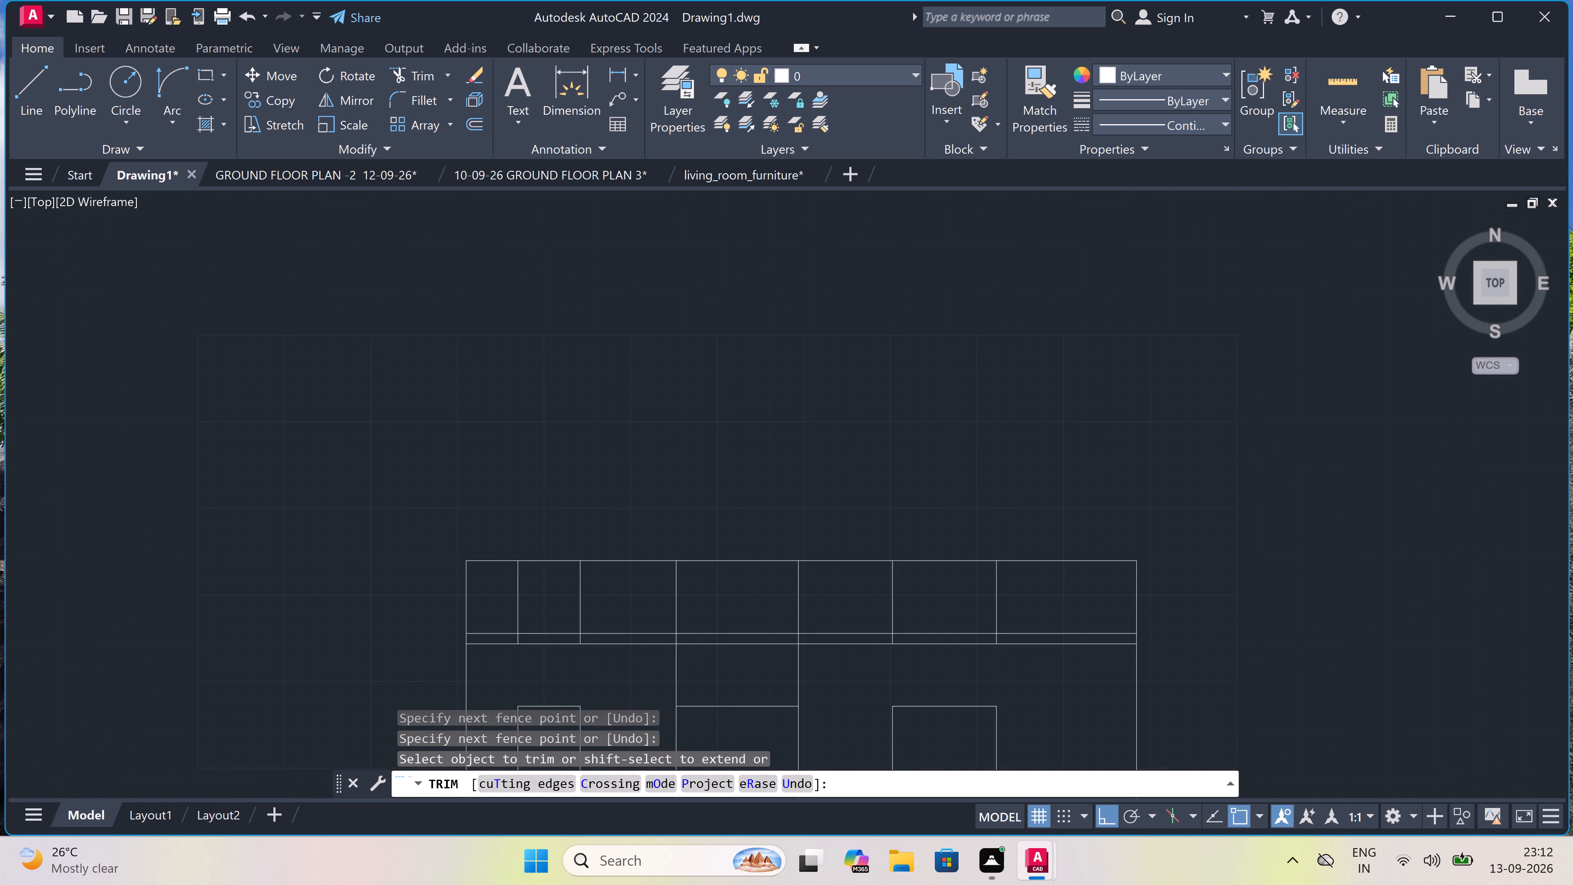
pyautogui.scroll(3, 564, 579)
pyautogui.moveTo(456, 617); pyautogui.dragTo(462, 620)
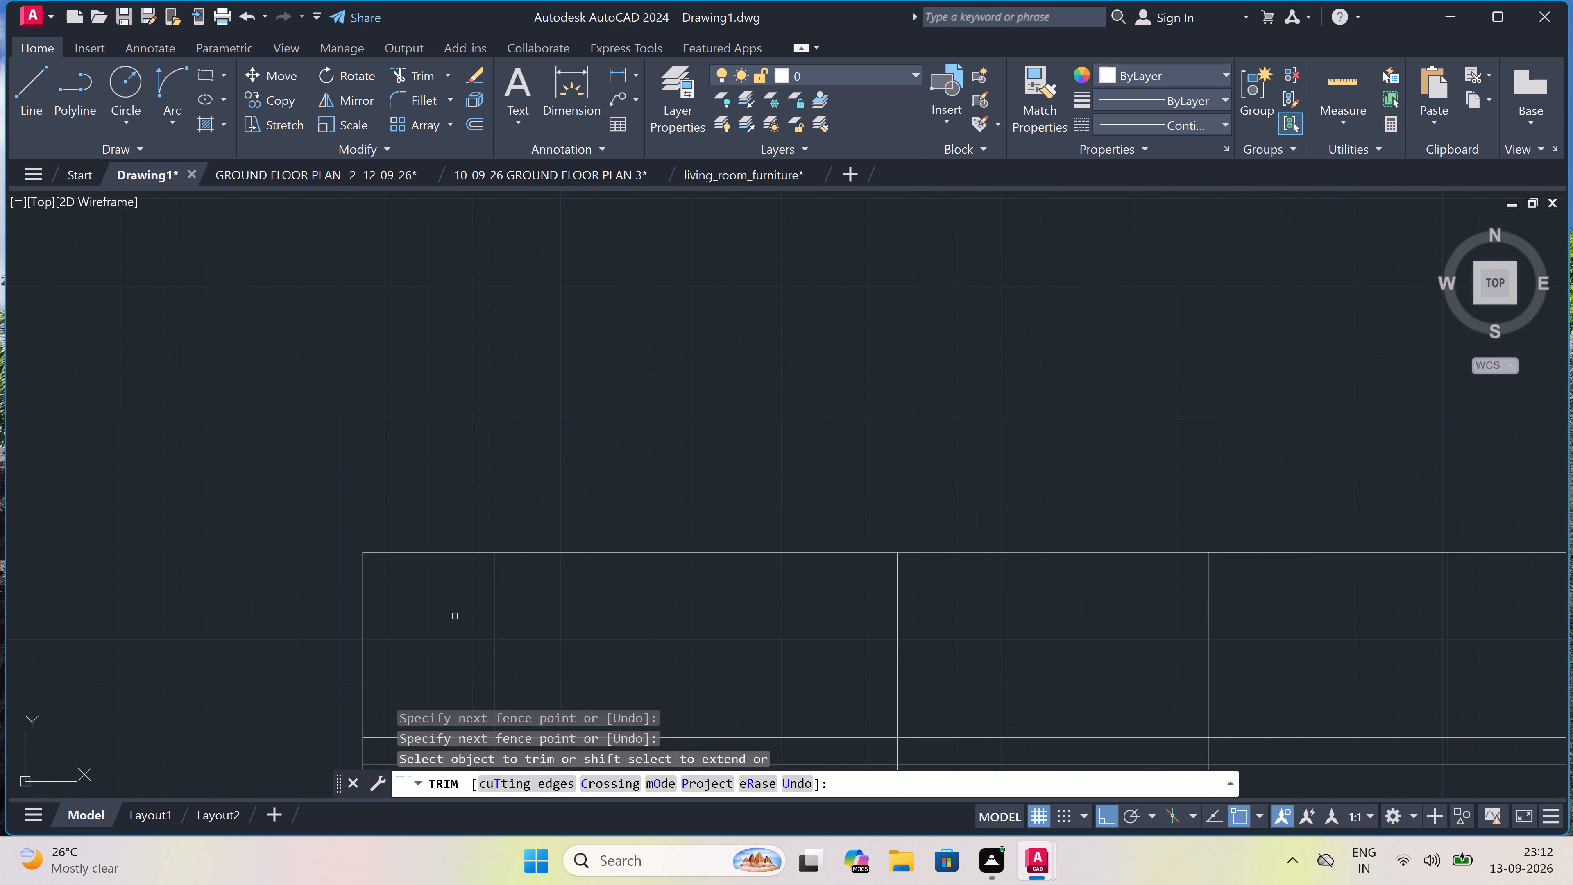
pyautogui.scroll(-5, 709, 633)
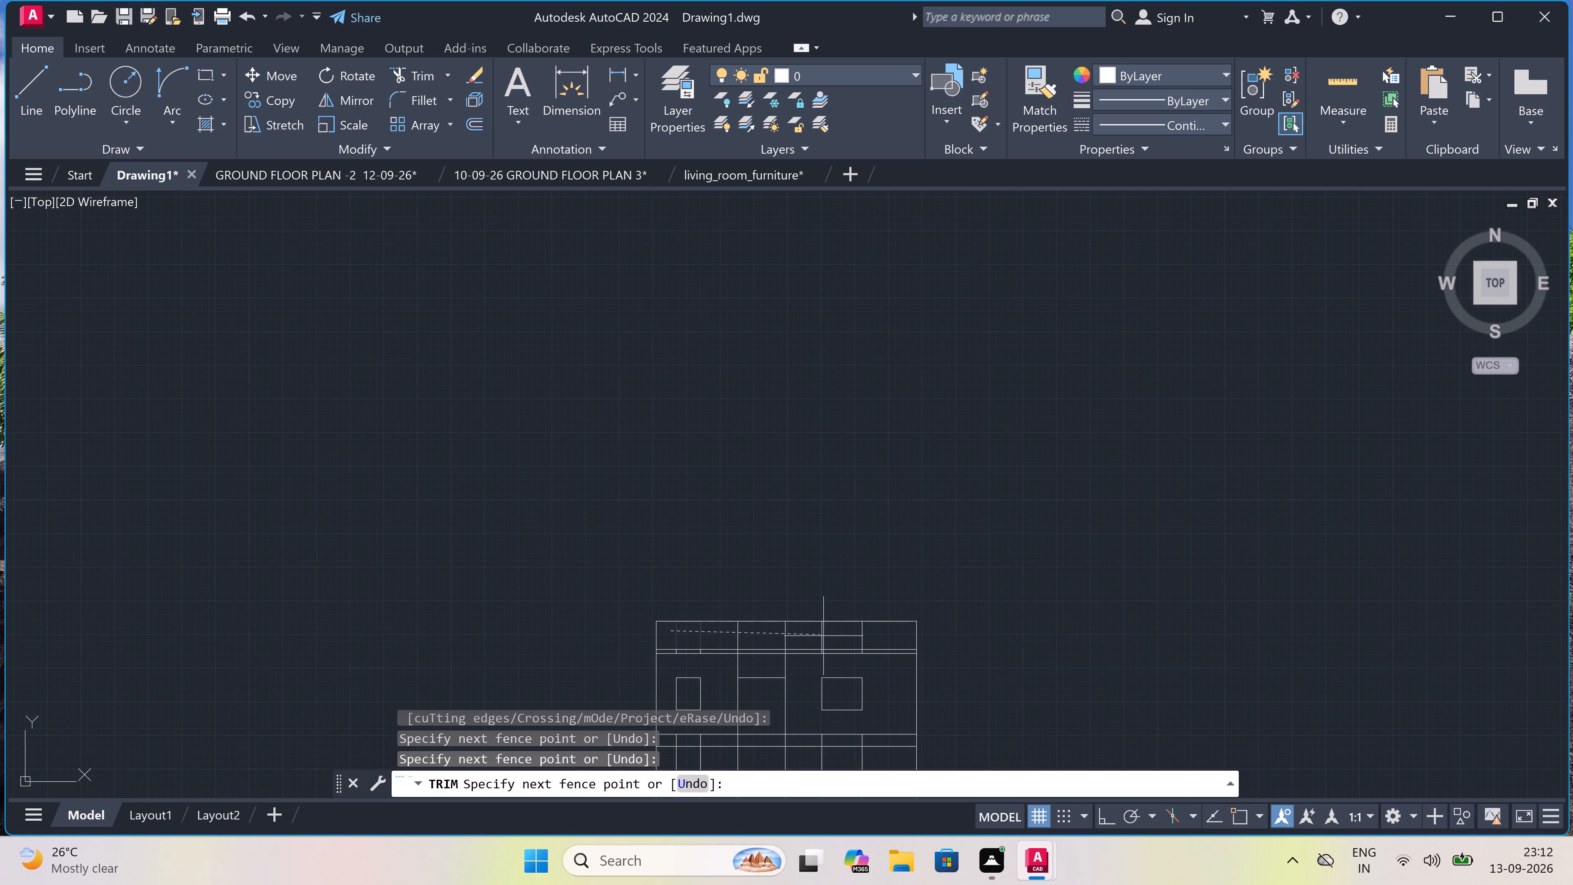
pyautogui.scroll(3, 886, 642)
pyautogui.click(886, 641)
pyautogui.scroll(-3, 886, 641)
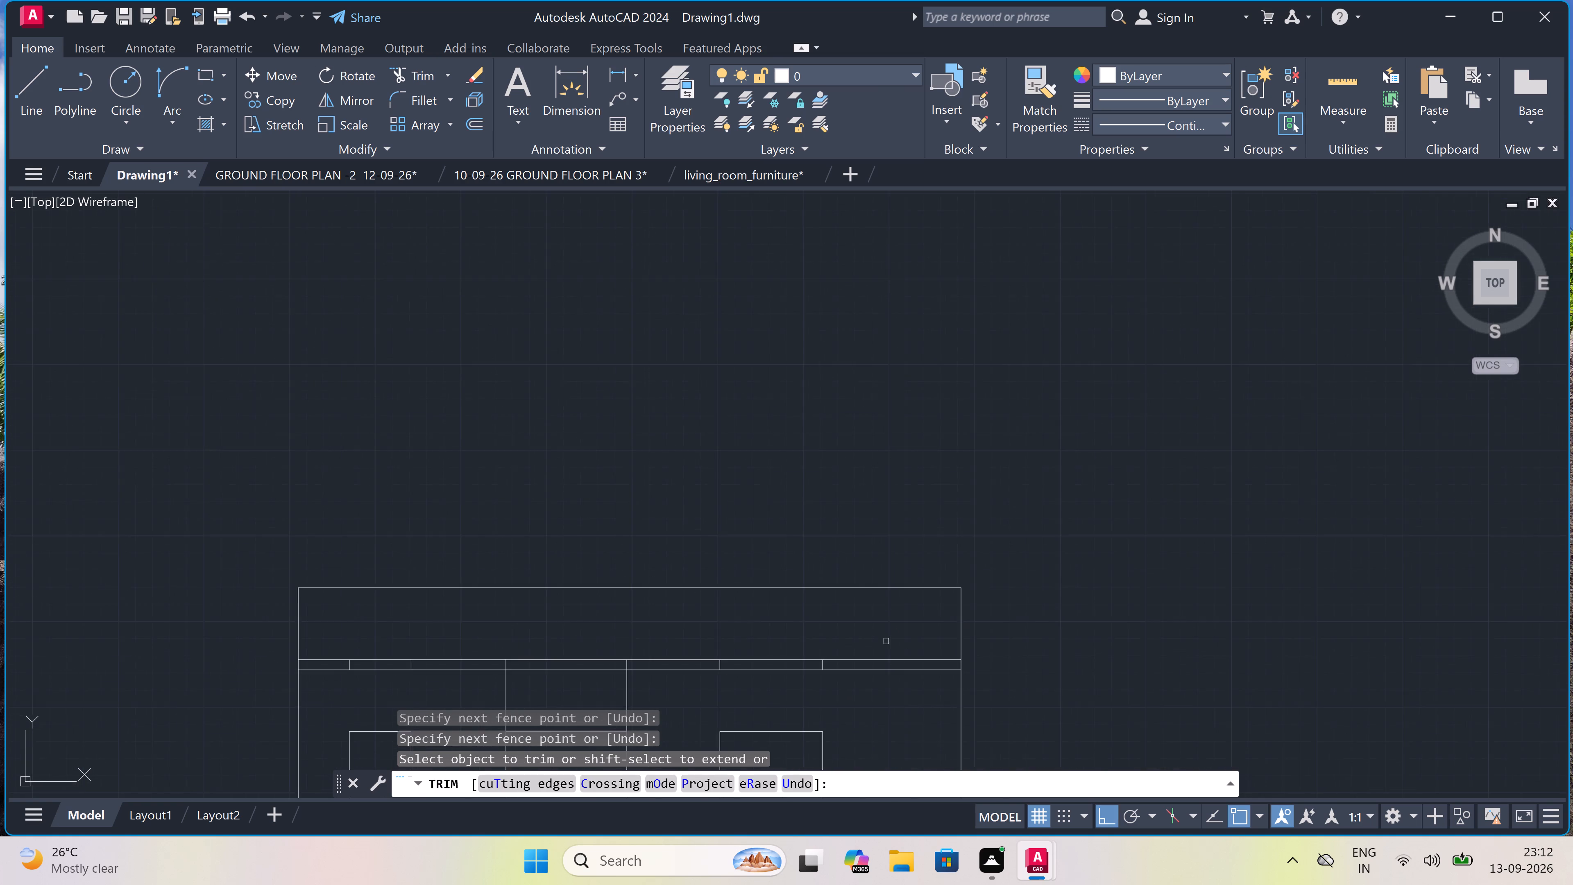
pyautogui.scroll(4, 877, 644)
pyautogui.scroll(-4, 852, 669)
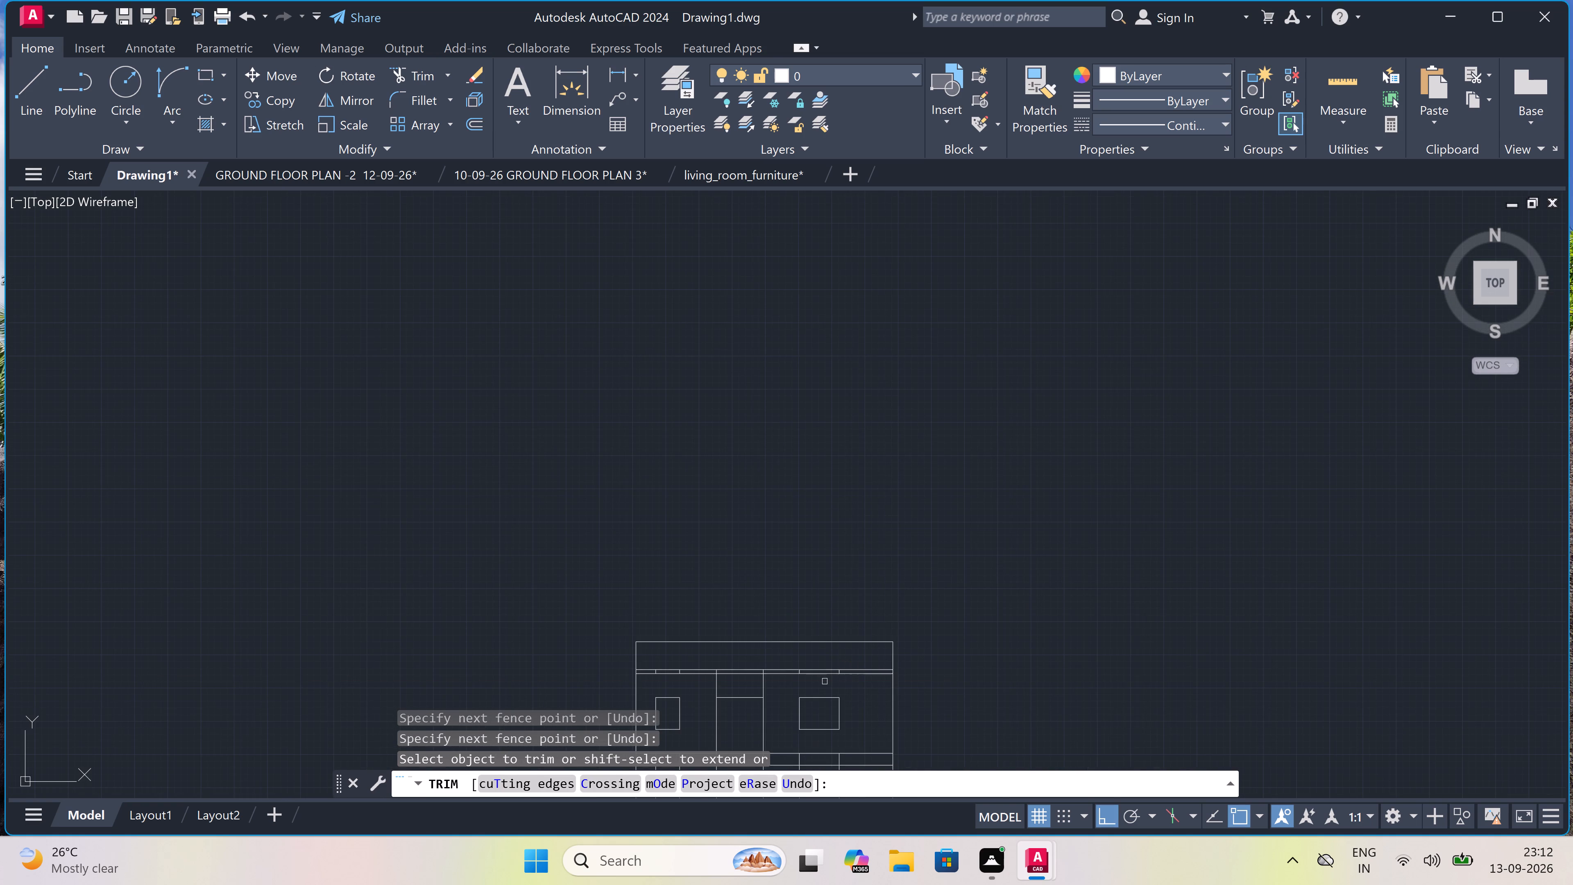
# Trim all the short vertical line pieces out of the slab band between its two horizontal lines.
pyautogui.scroll(5, 825, 681)
pyautogui.scroll(-2, 0, 884)
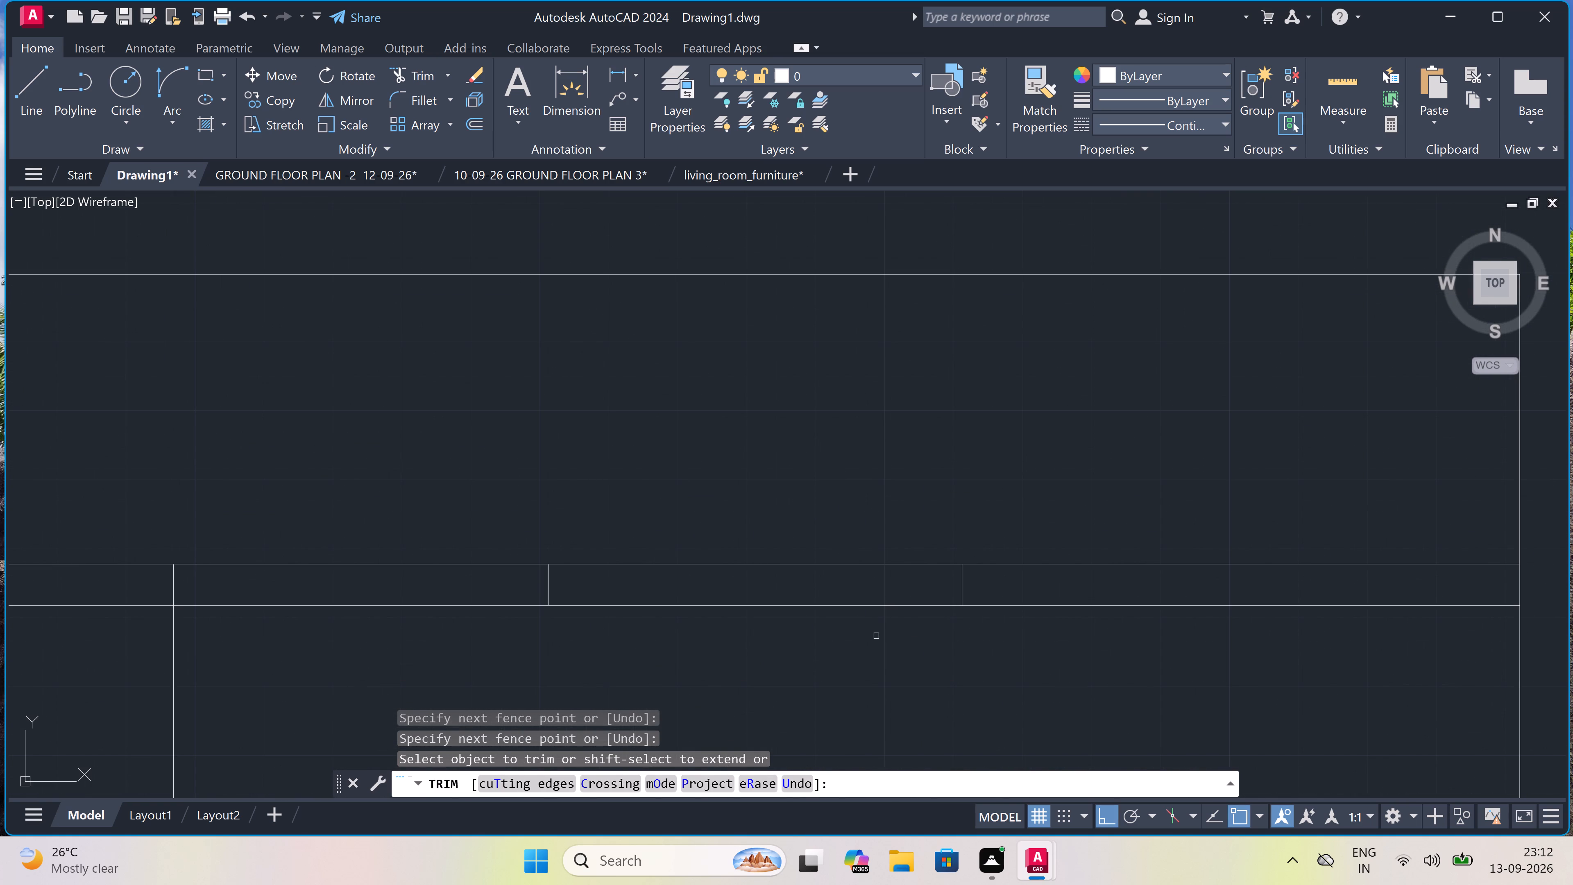
pyautogui.scroll(-2, 0, 670)
pyautogui.scroll(-2, 496, 422)
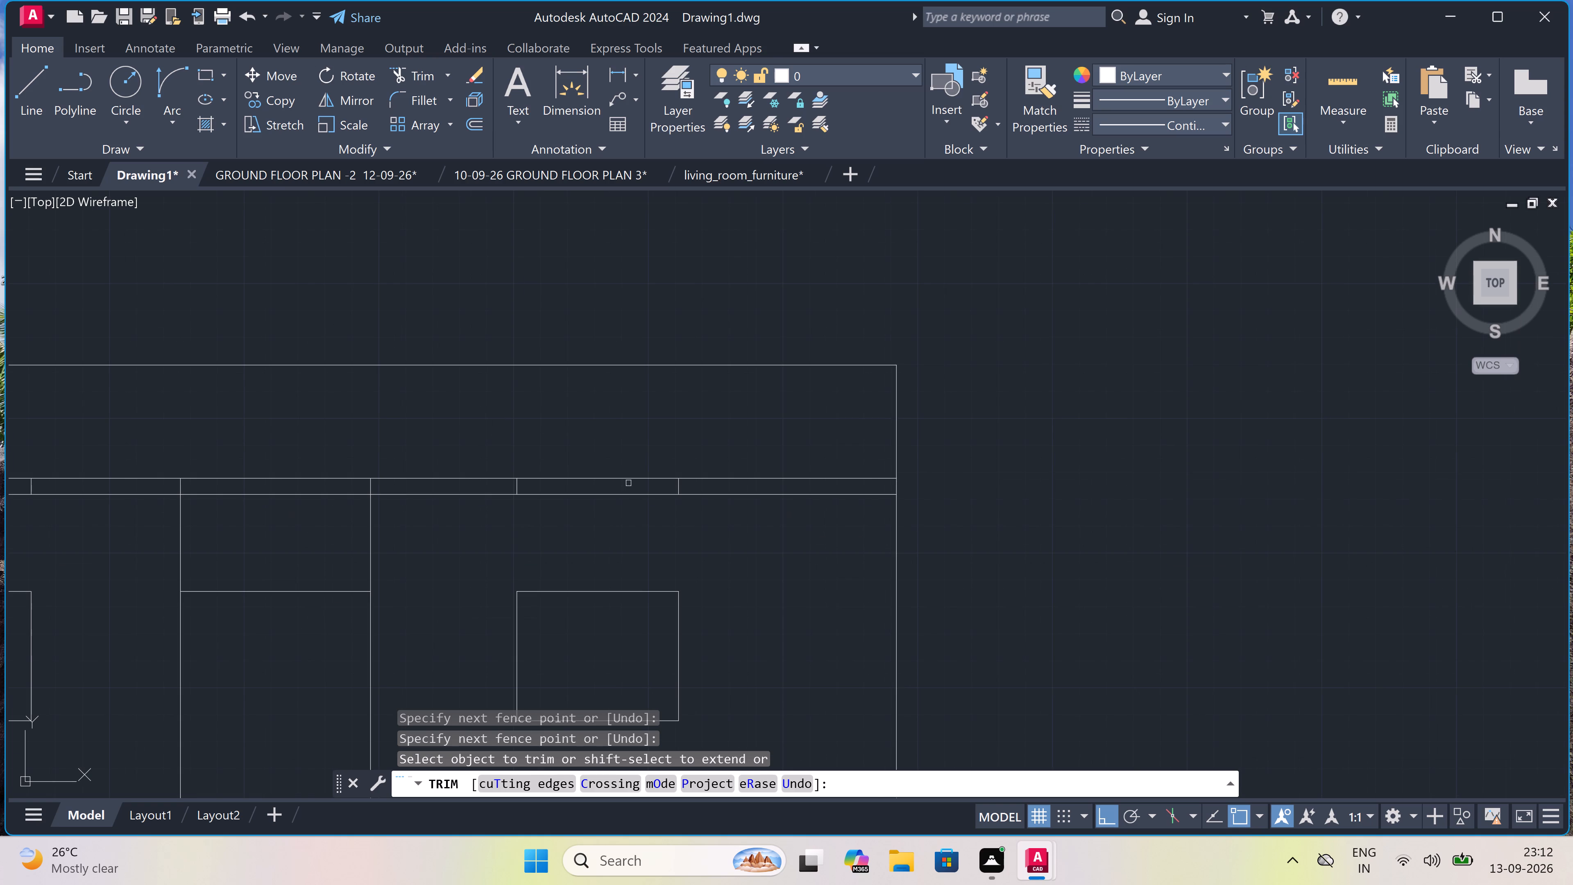
pyautogui.scroll(2, 649, 480)
pyautogui.scroll(2, 728, 490)
pyautogui.moveTo(729, 490); pyautogui.dragTo(724, 490)
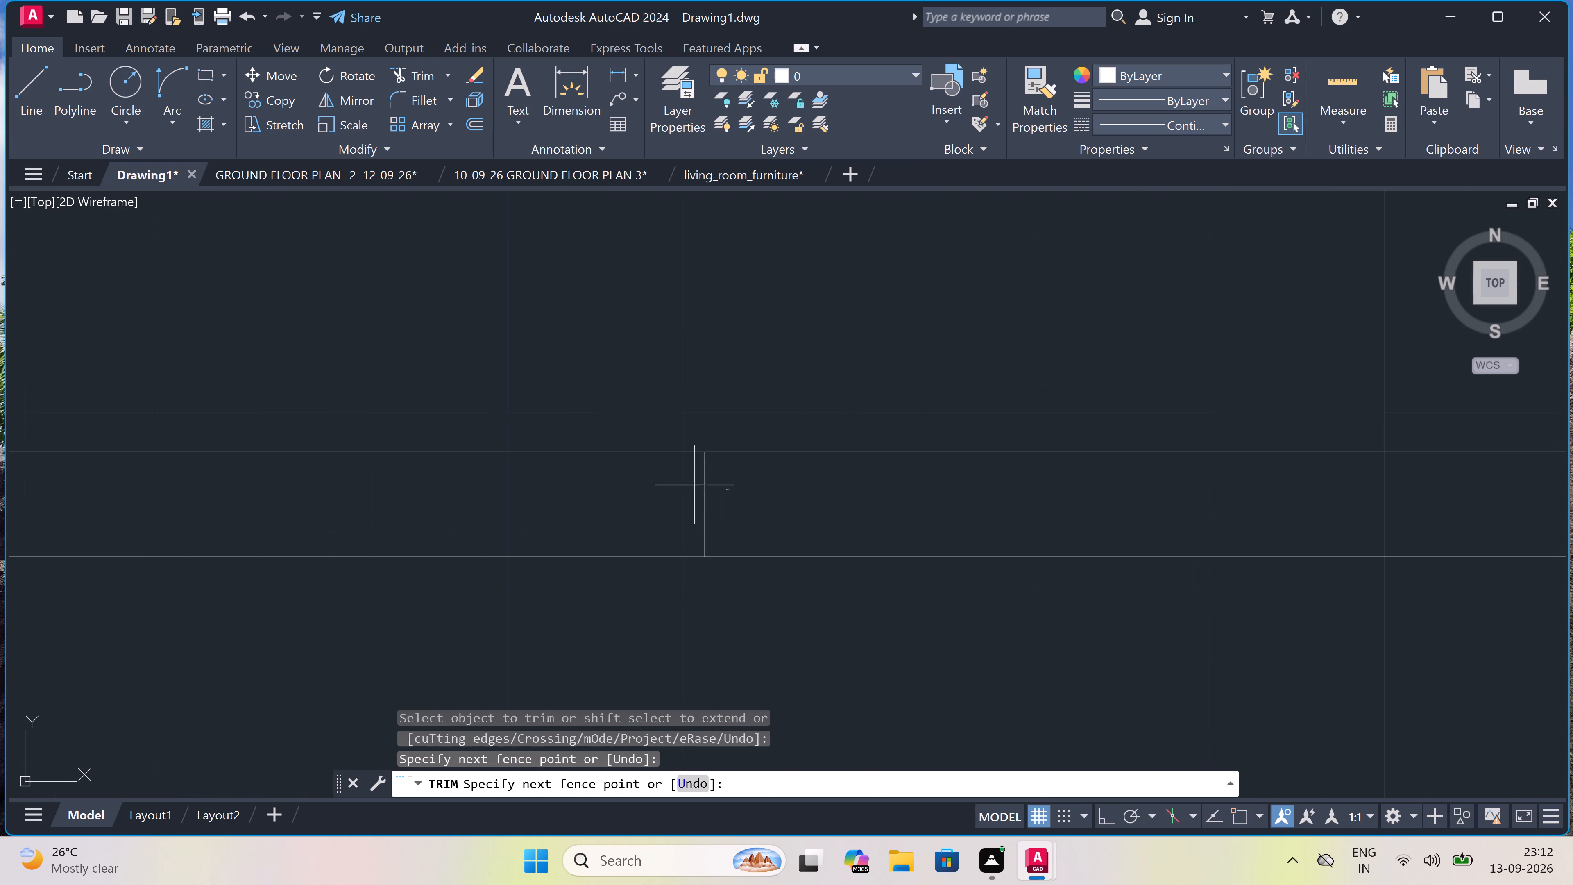
pyautogui.scroll(-3, 679, 477)
pyautogui.scroll(-4, 480, 466)
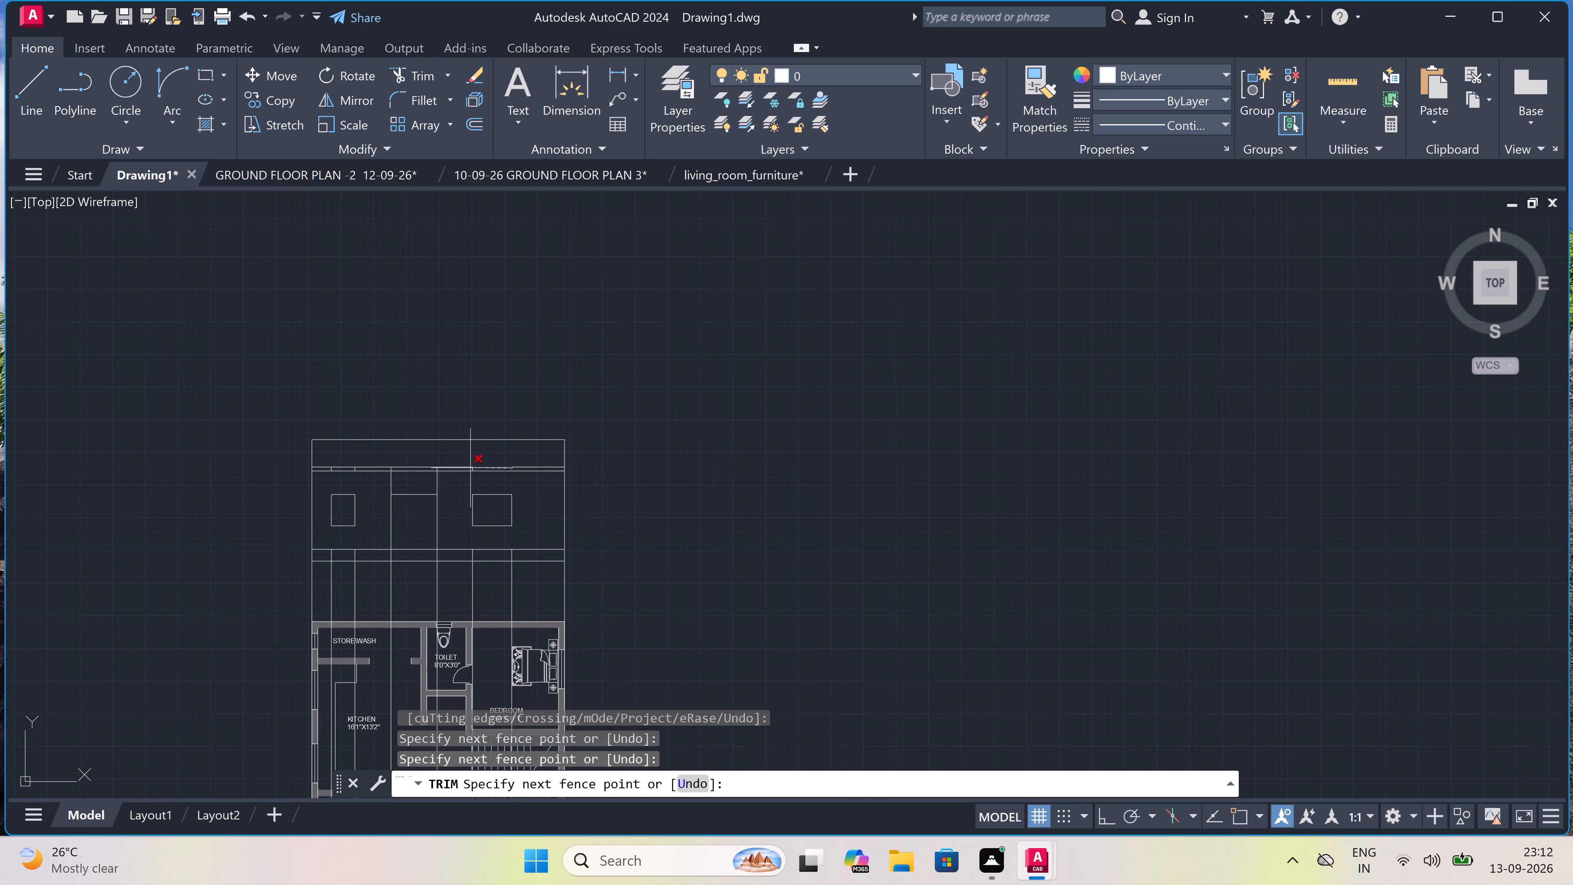
pyautogui.scroll(4, 322, 466)
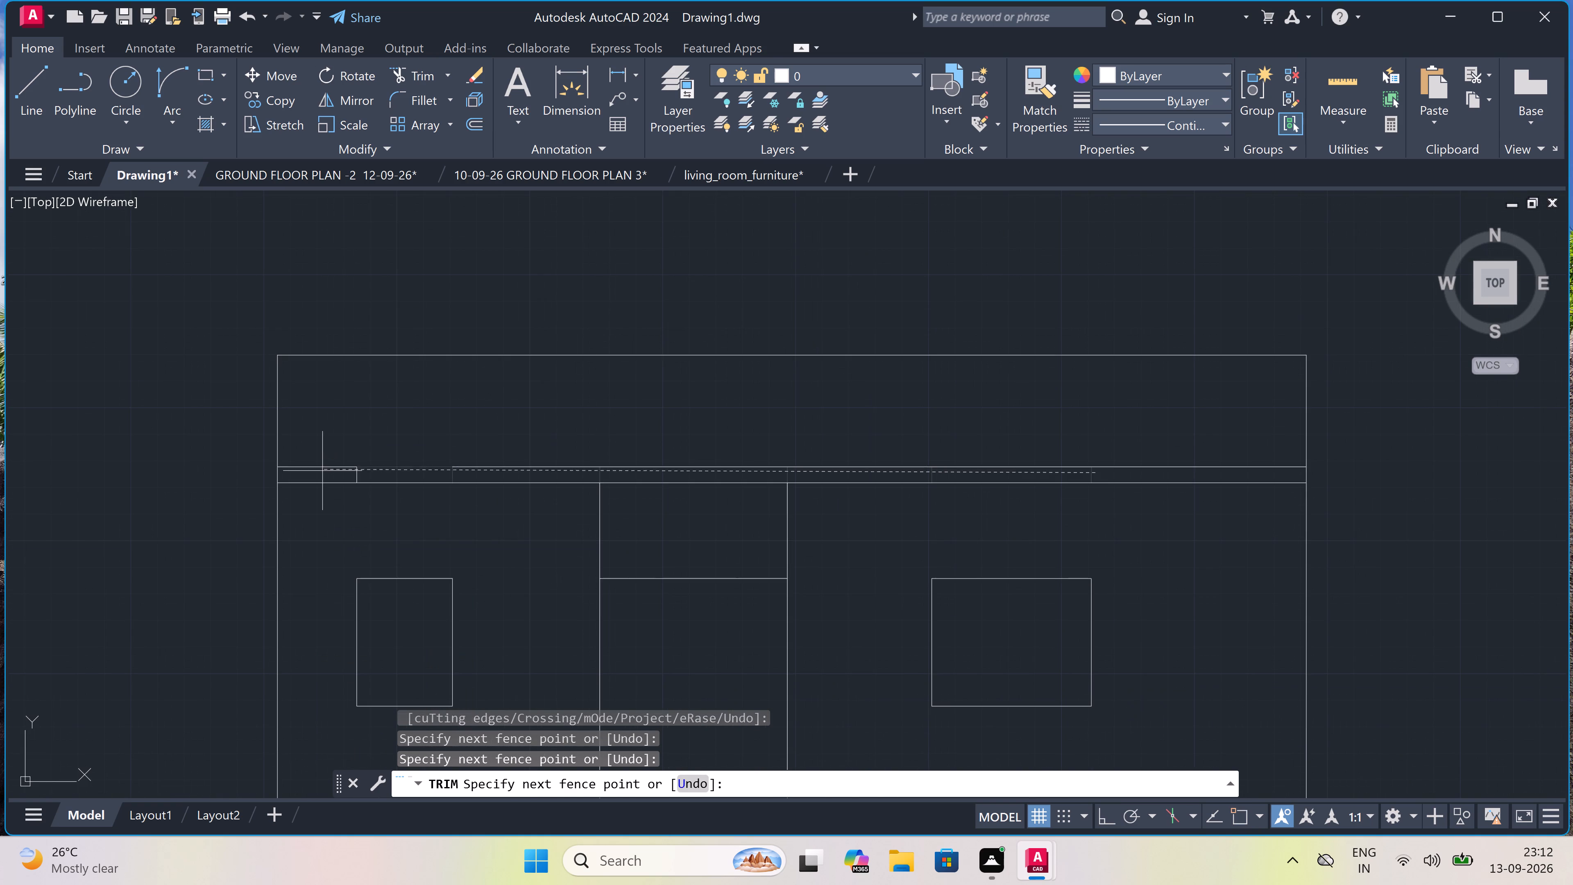
pyautogui.scroll(3, 322, 473)
pyautogui.click(319, 475)
pyautogui.scroll(-5, 319, 475)
pyautogui.scroll(3, 402, 498)
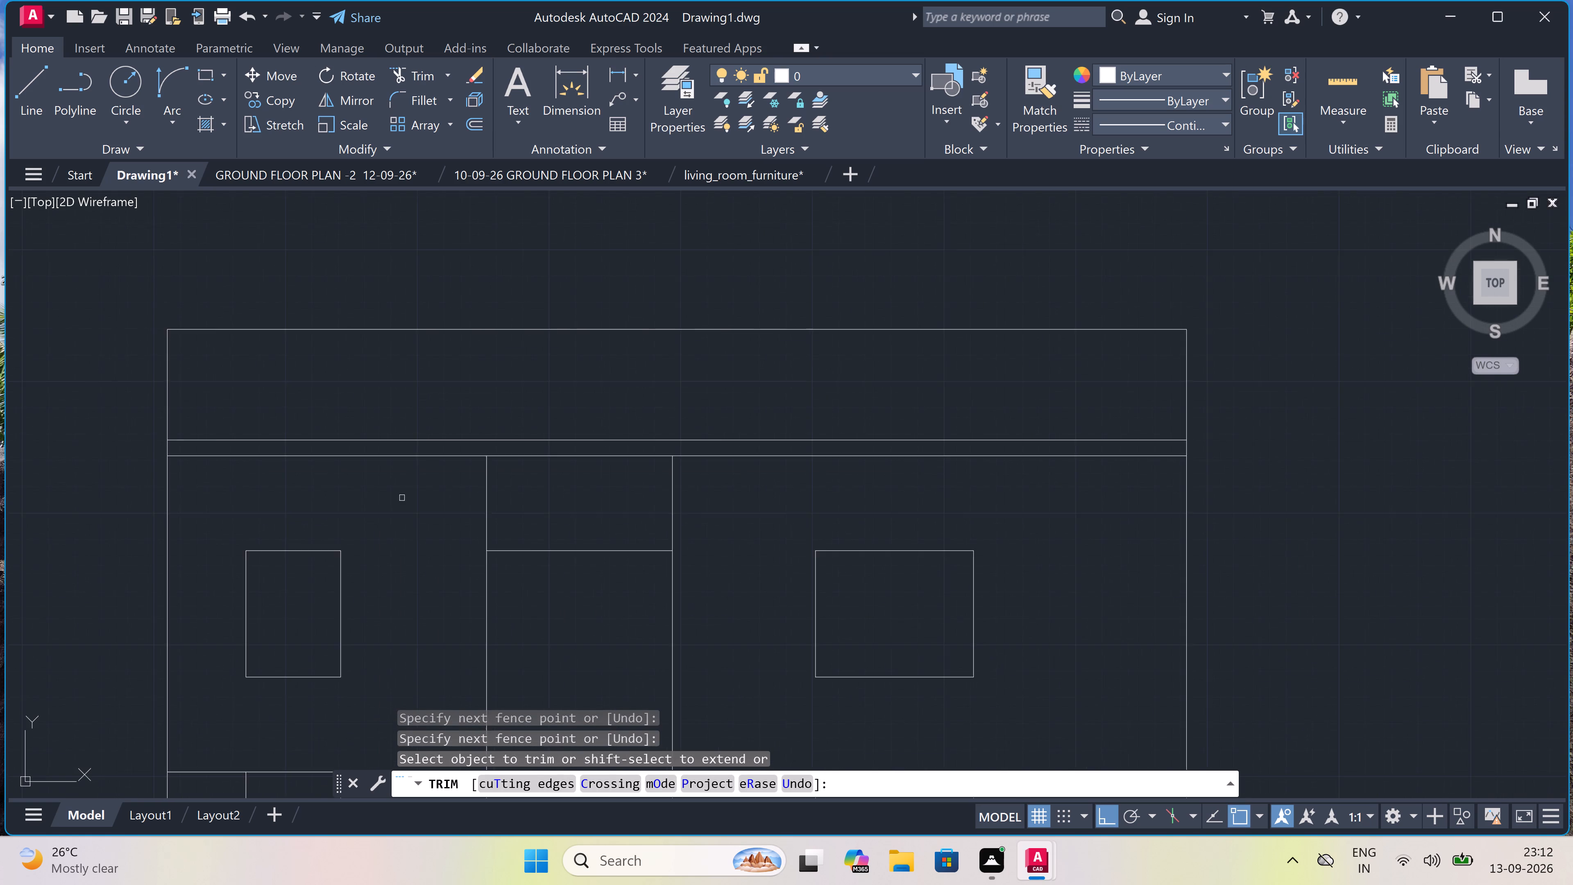
# Trim the door's two vertical lines between its head and the slab band.
pyautogui.moveTo(869, 487); pyautogui.dragTo(796, 487)
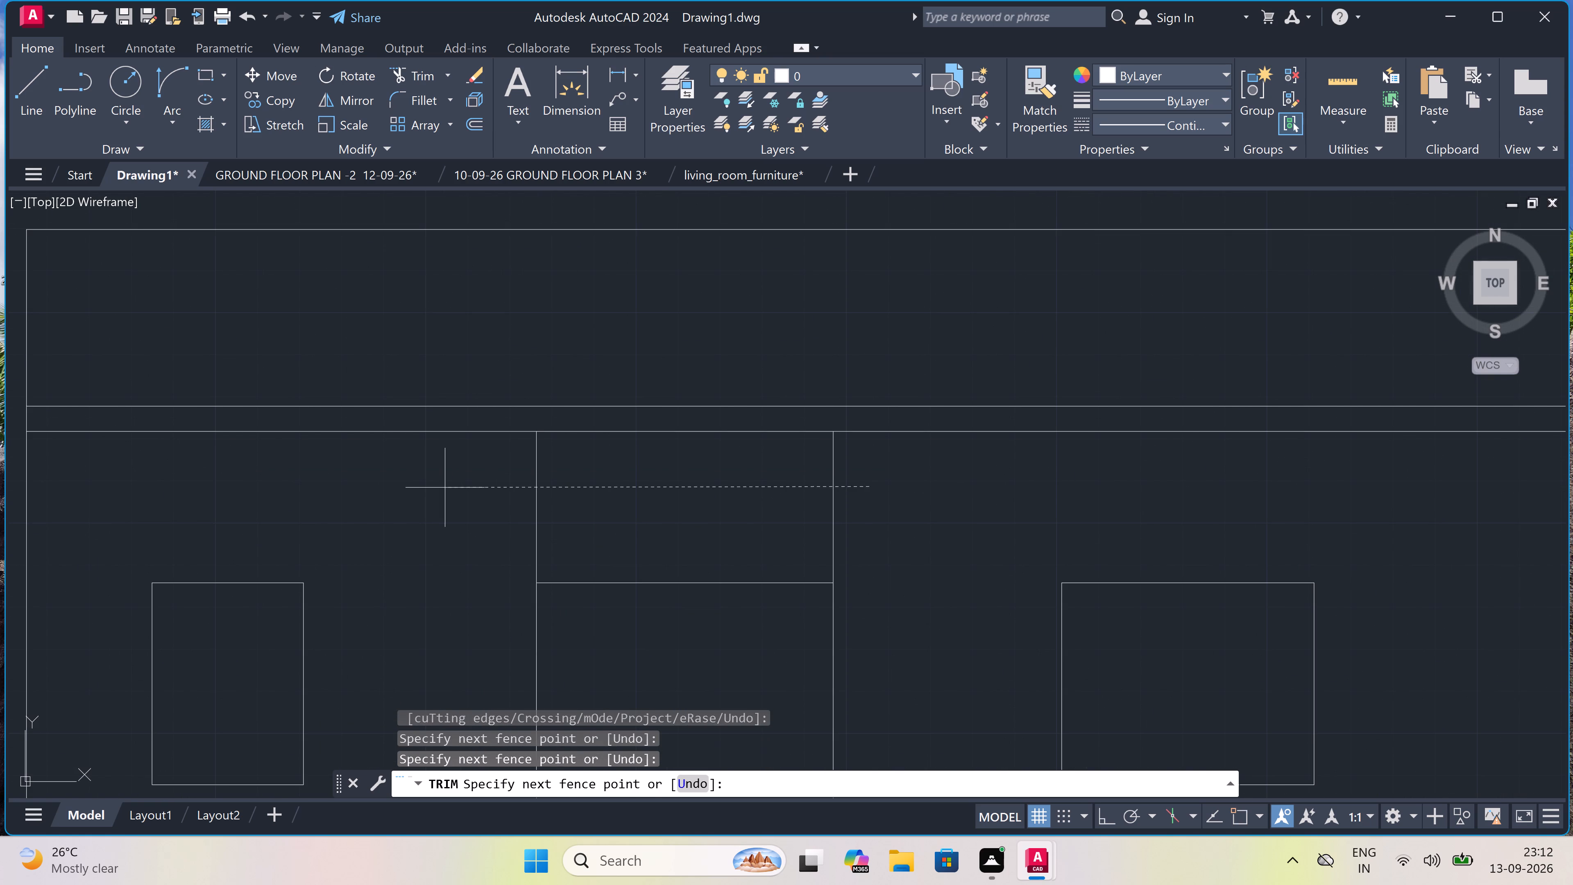
pyautogui.click(437, 486)
pyautogui.press('Escape')
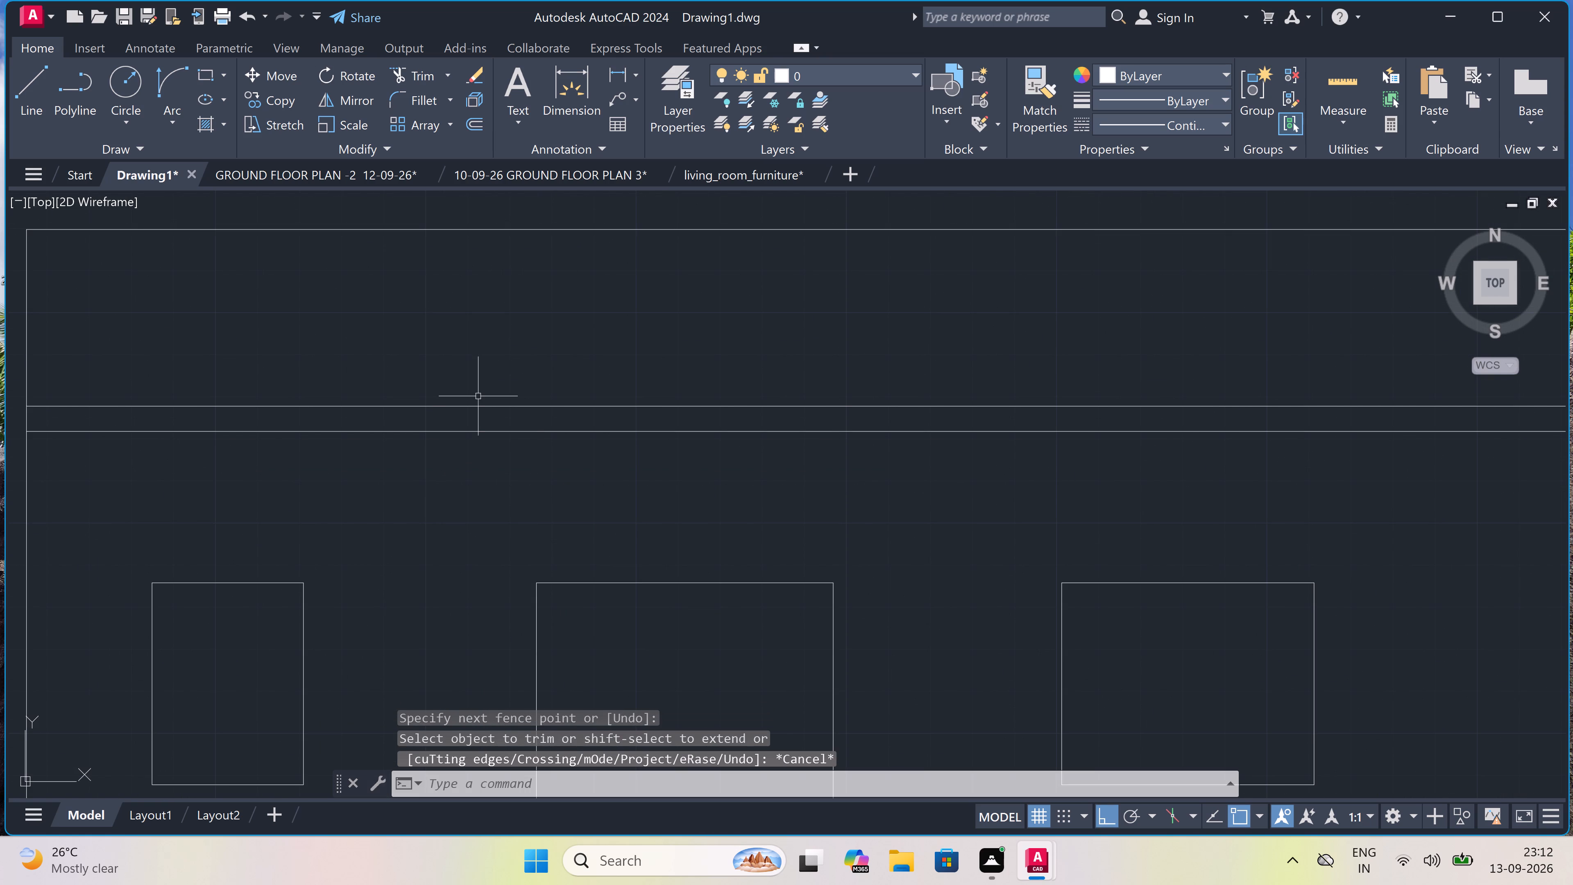
# Erase the upper of the slab band's two horizontal lines beneath the parapet.
pyautogui.click(476, 405)
pyautogui.press('Delete')
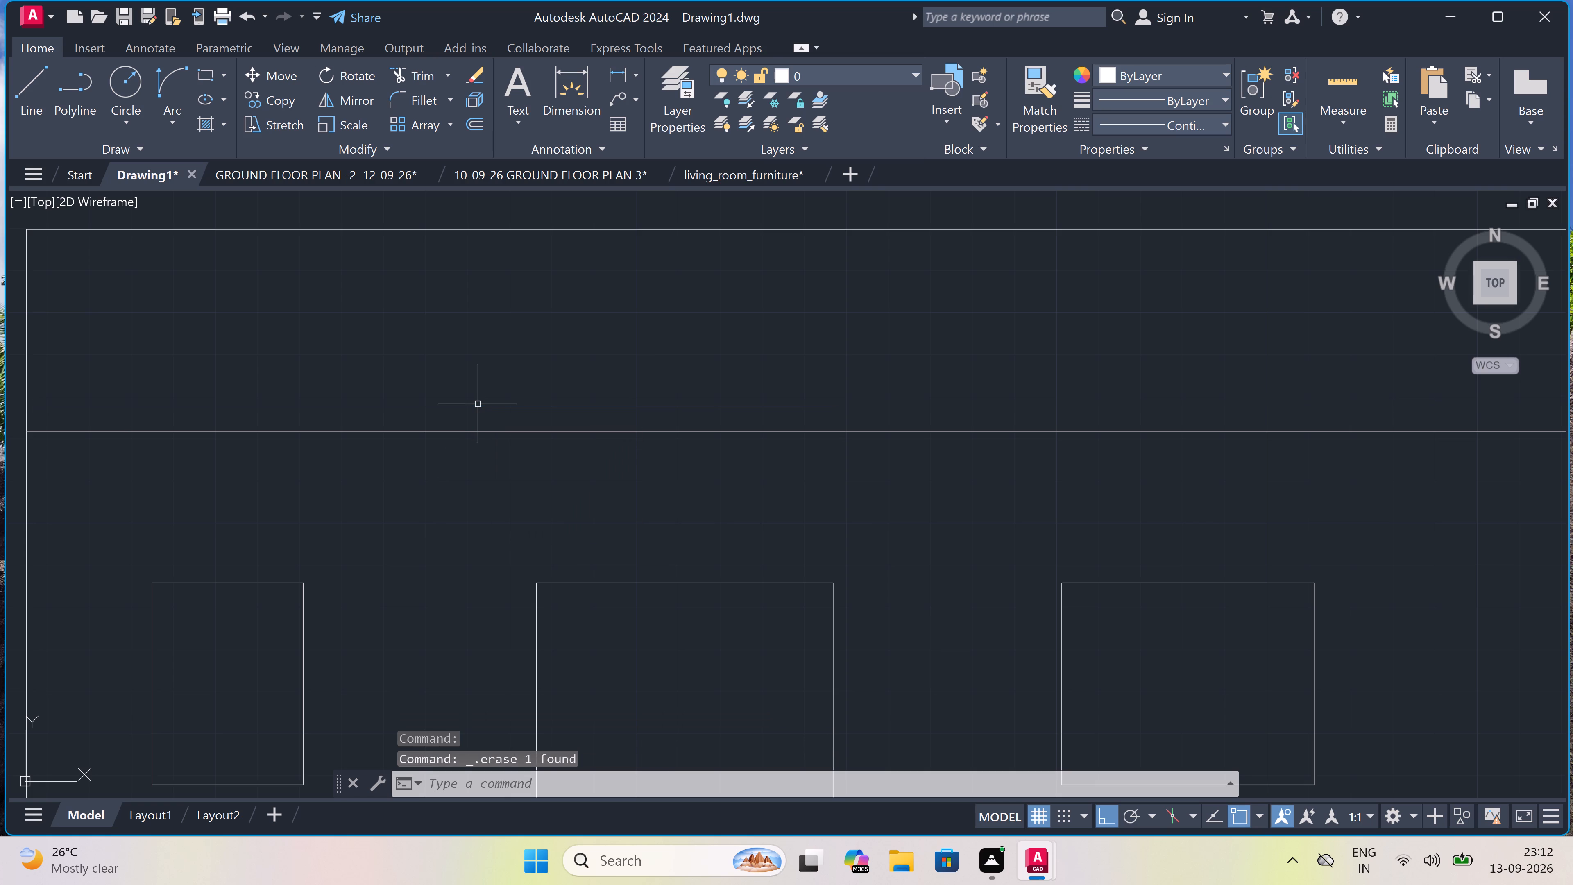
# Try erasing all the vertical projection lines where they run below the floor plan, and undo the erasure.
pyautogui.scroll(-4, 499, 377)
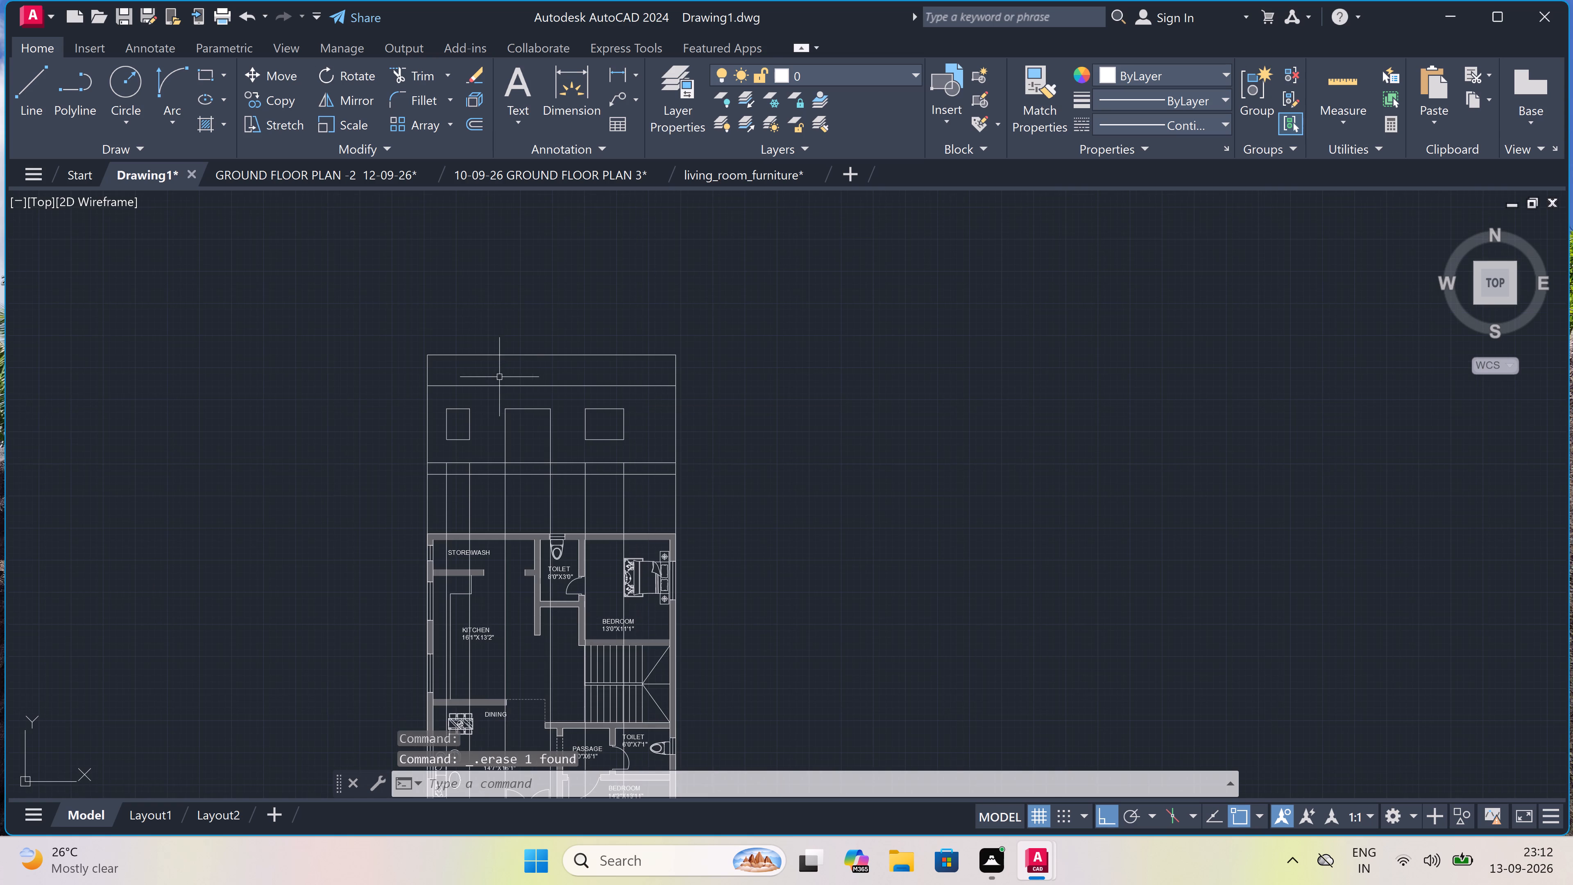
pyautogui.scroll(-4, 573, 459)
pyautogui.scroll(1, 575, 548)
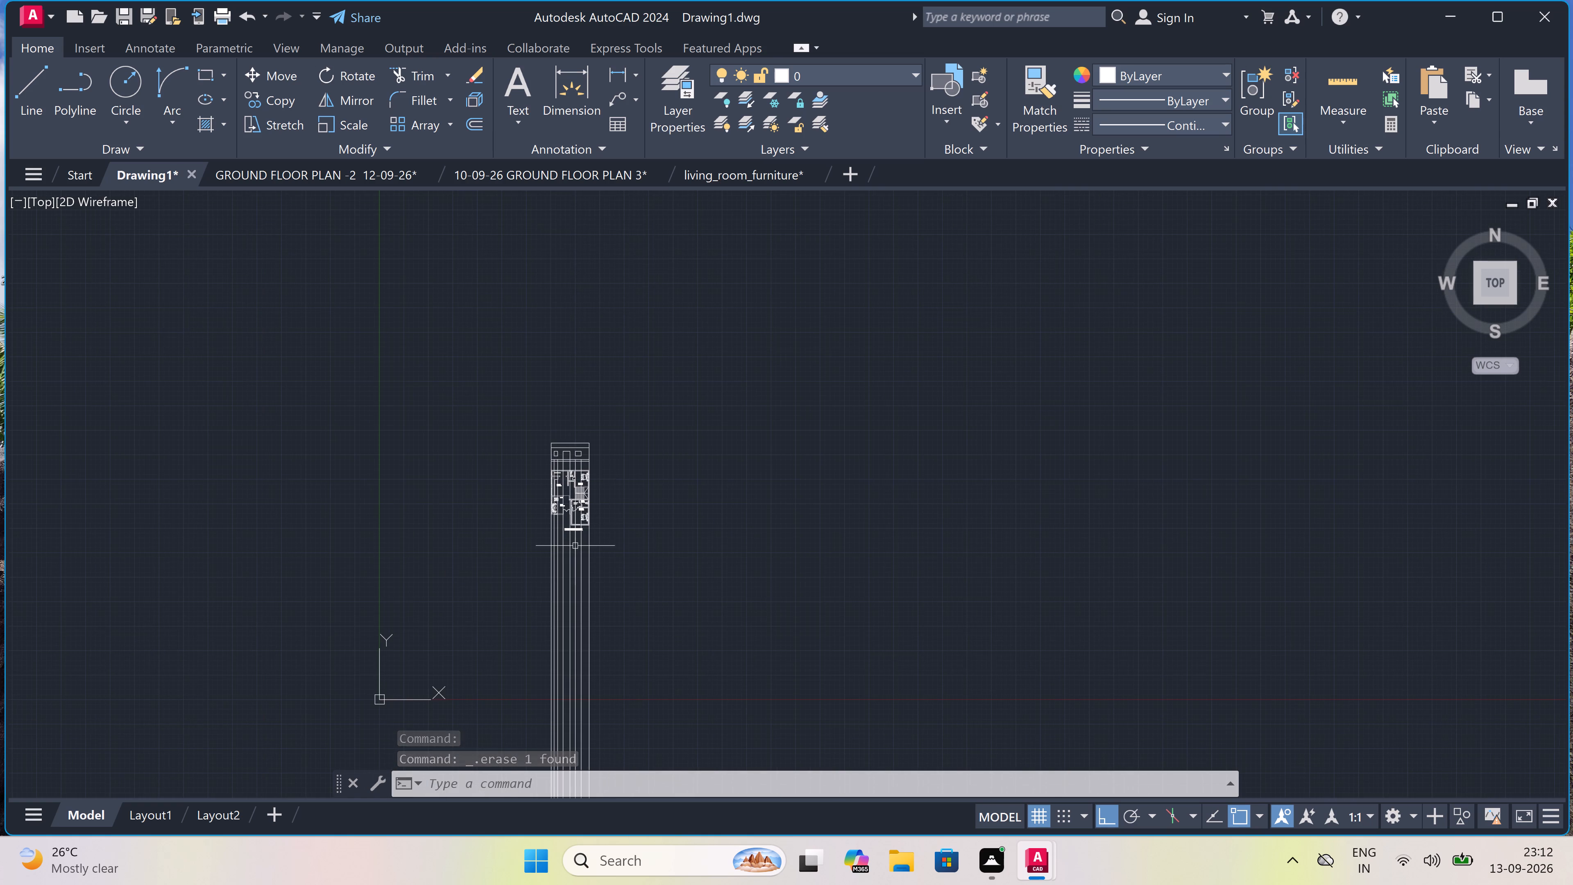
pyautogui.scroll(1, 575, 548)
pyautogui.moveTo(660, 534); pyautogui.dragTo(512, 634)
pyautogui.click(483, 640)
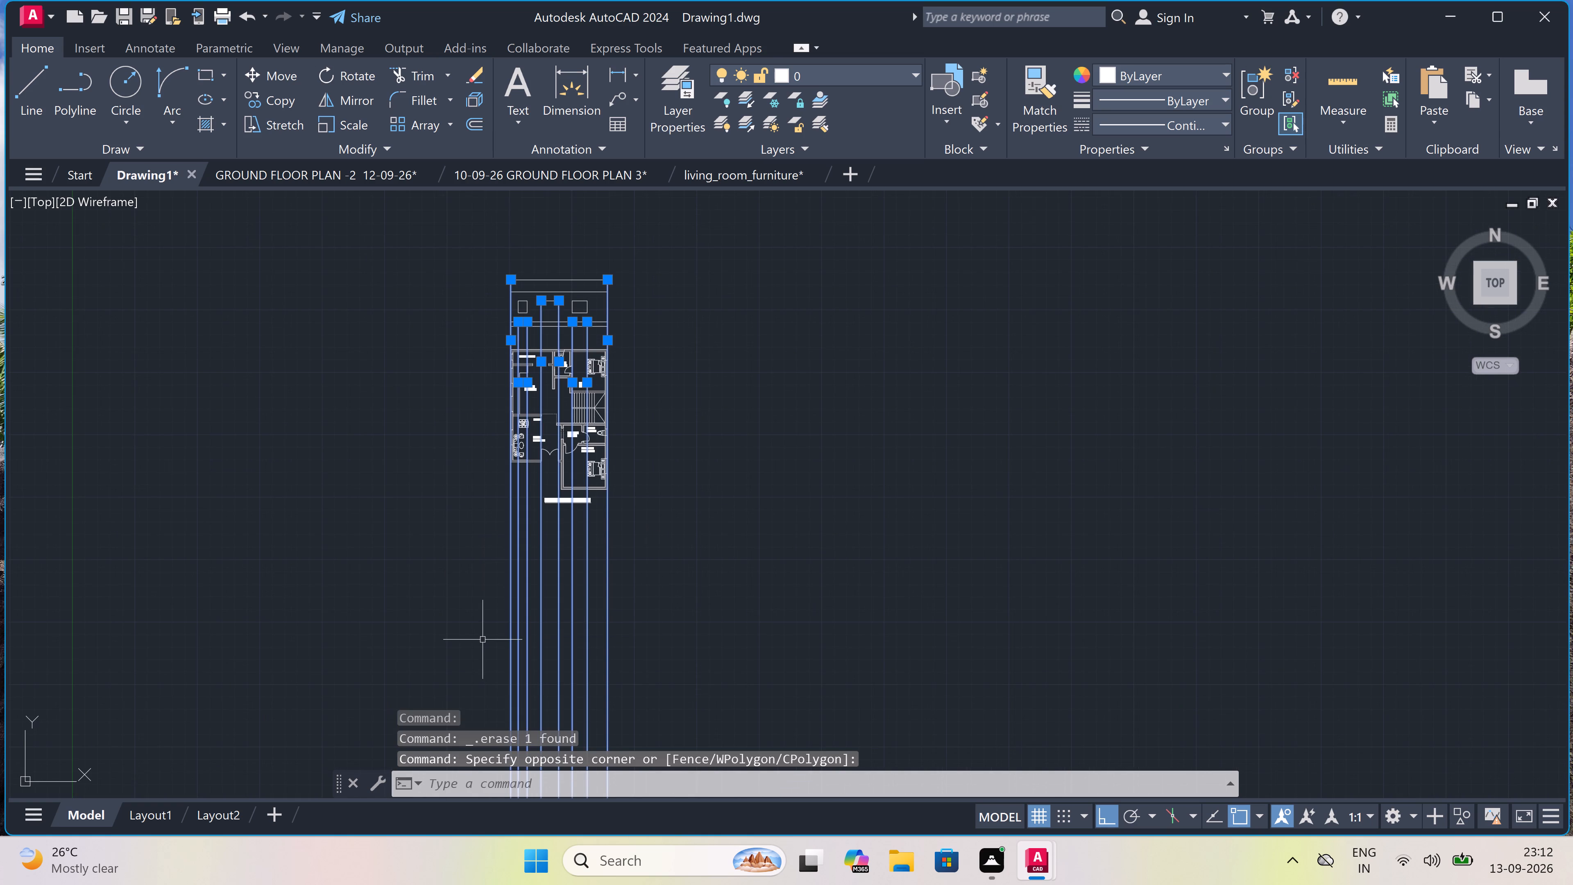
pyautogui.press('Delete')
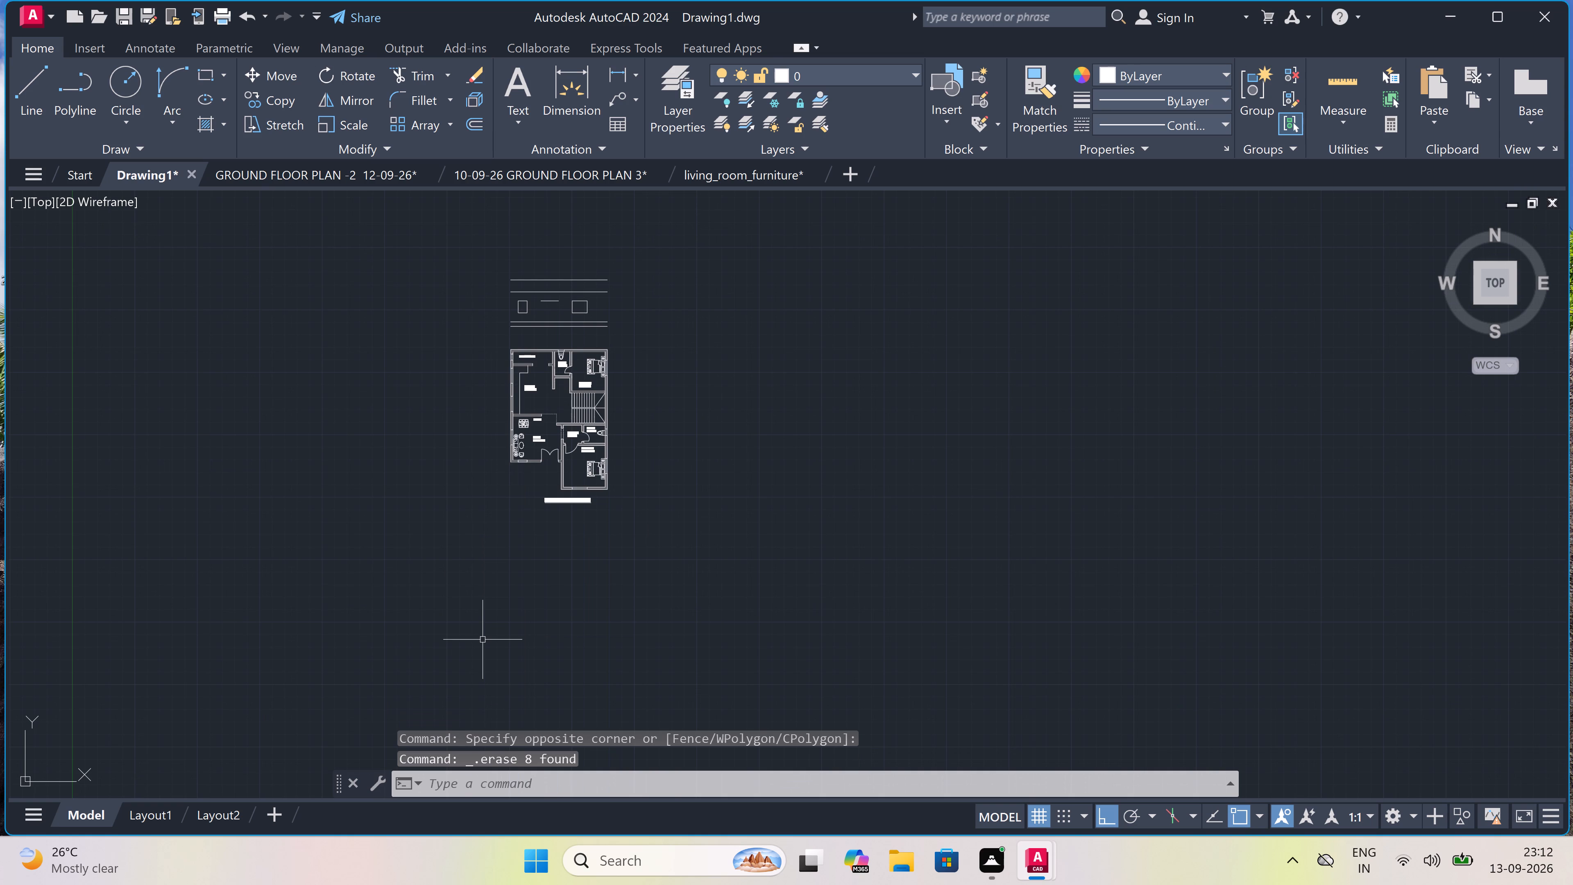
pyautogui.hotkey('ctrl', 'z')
# Trim all the vertical projection lines, including both outer wall lines, between the elevation's base line and the floor plan.
pyautogui.scroll(1, 503, 166)
pyautogui.scroll(1, 547, 262)
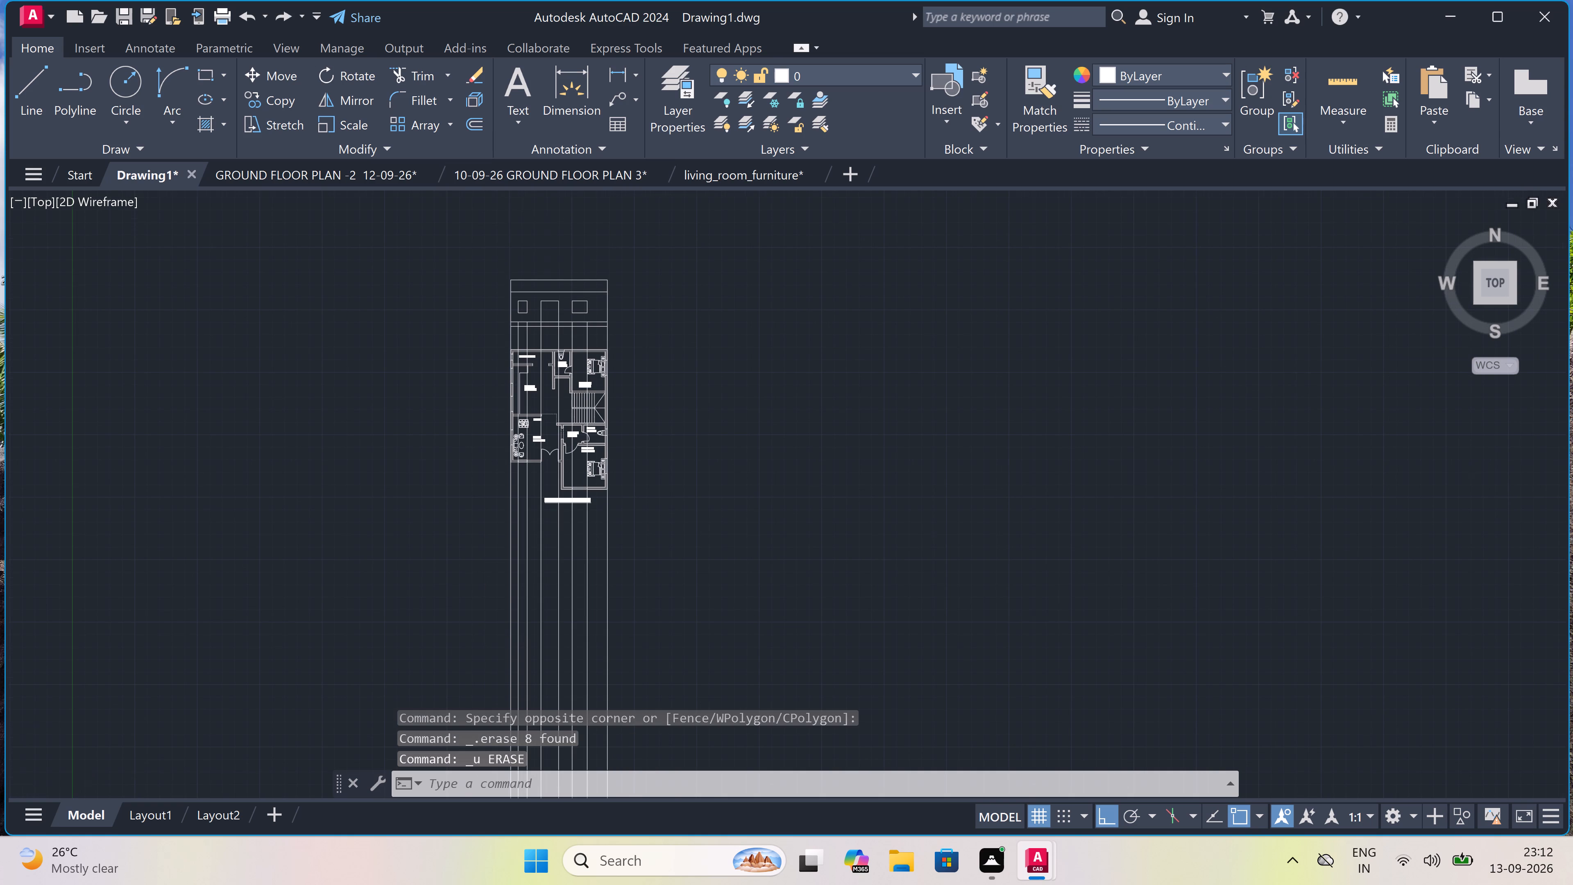
pyautogui.scroll(2, 547, 262)
pyautogui.write('tr')
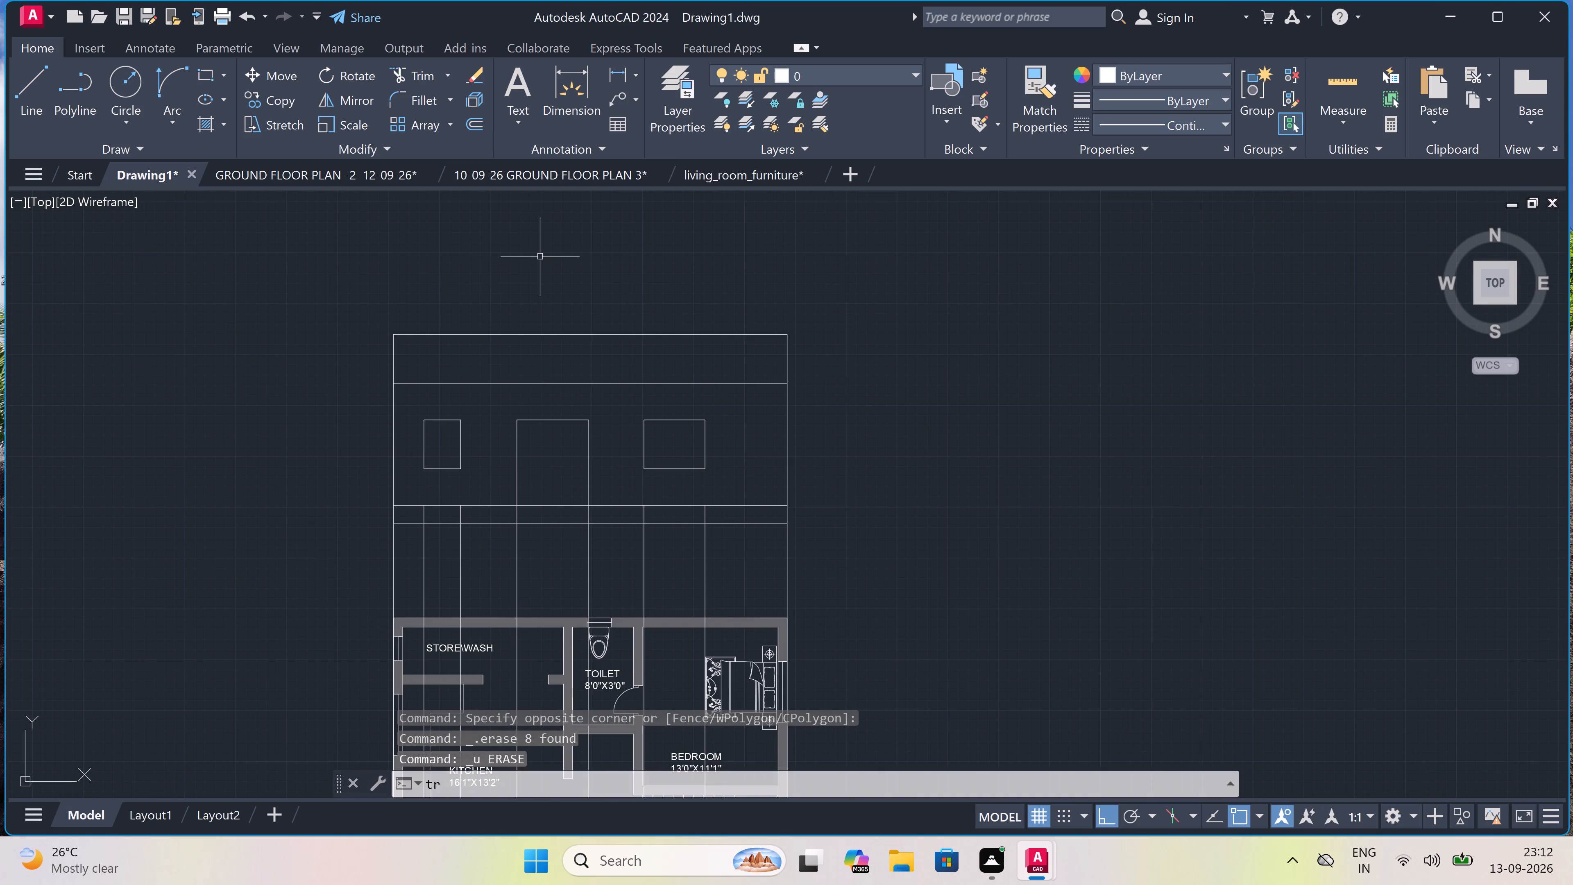
pyautogui.press('space')
pyautogui.moveTo(350, 526); pyautogui.dragTo(378, 524)
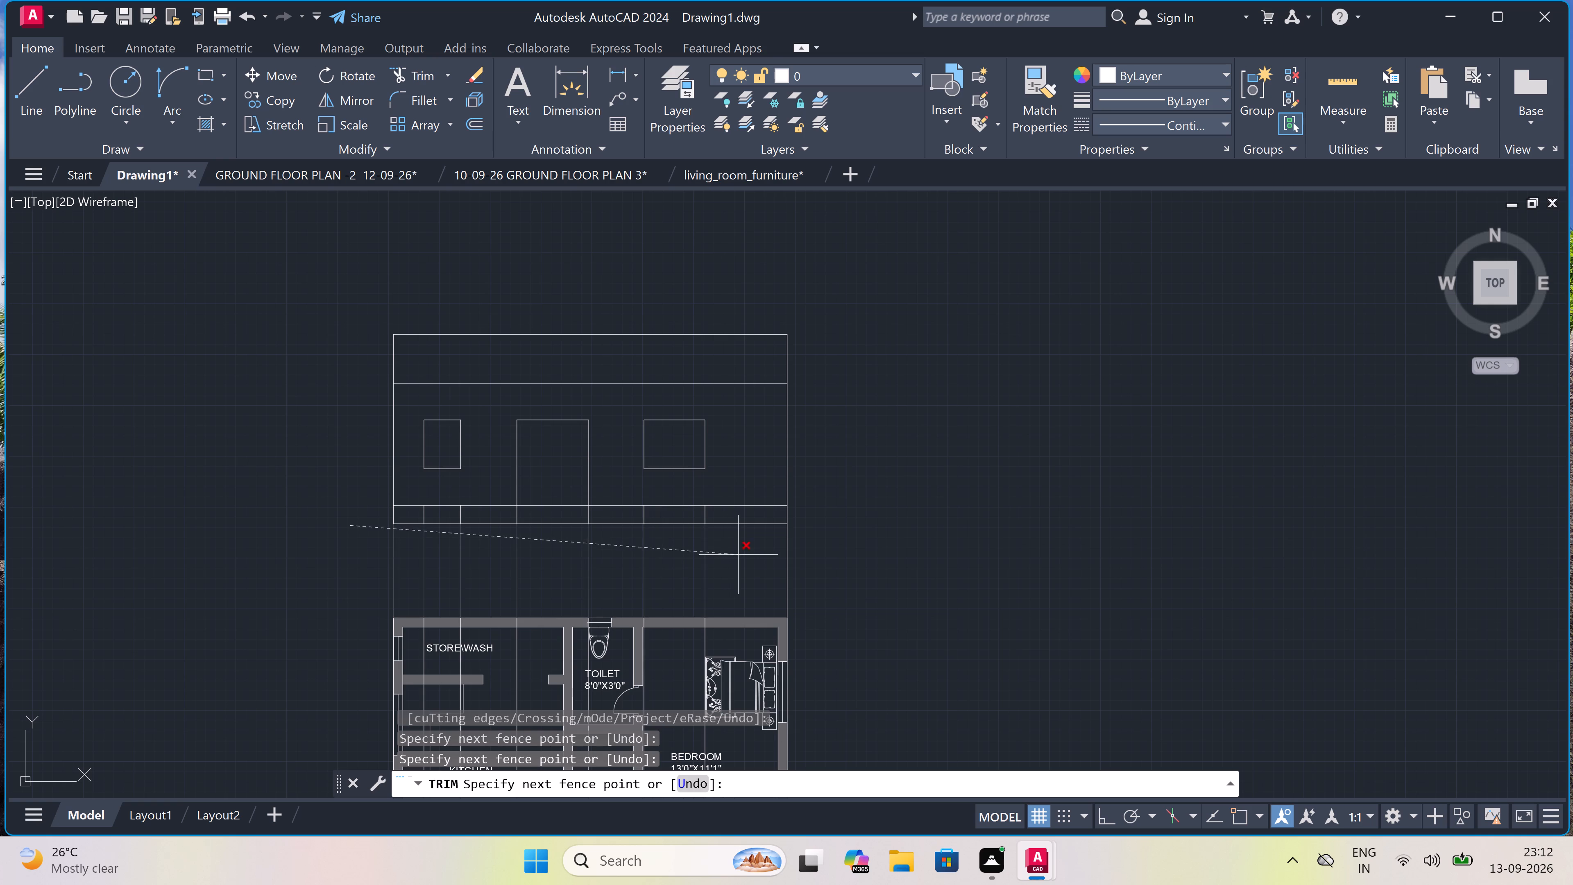
pyautogui.doubleClick(729, 583)
pyautogui.moveTo(727, 583); pyautogui.dragTo(746, 578)
pyautogui.click(802, 549)
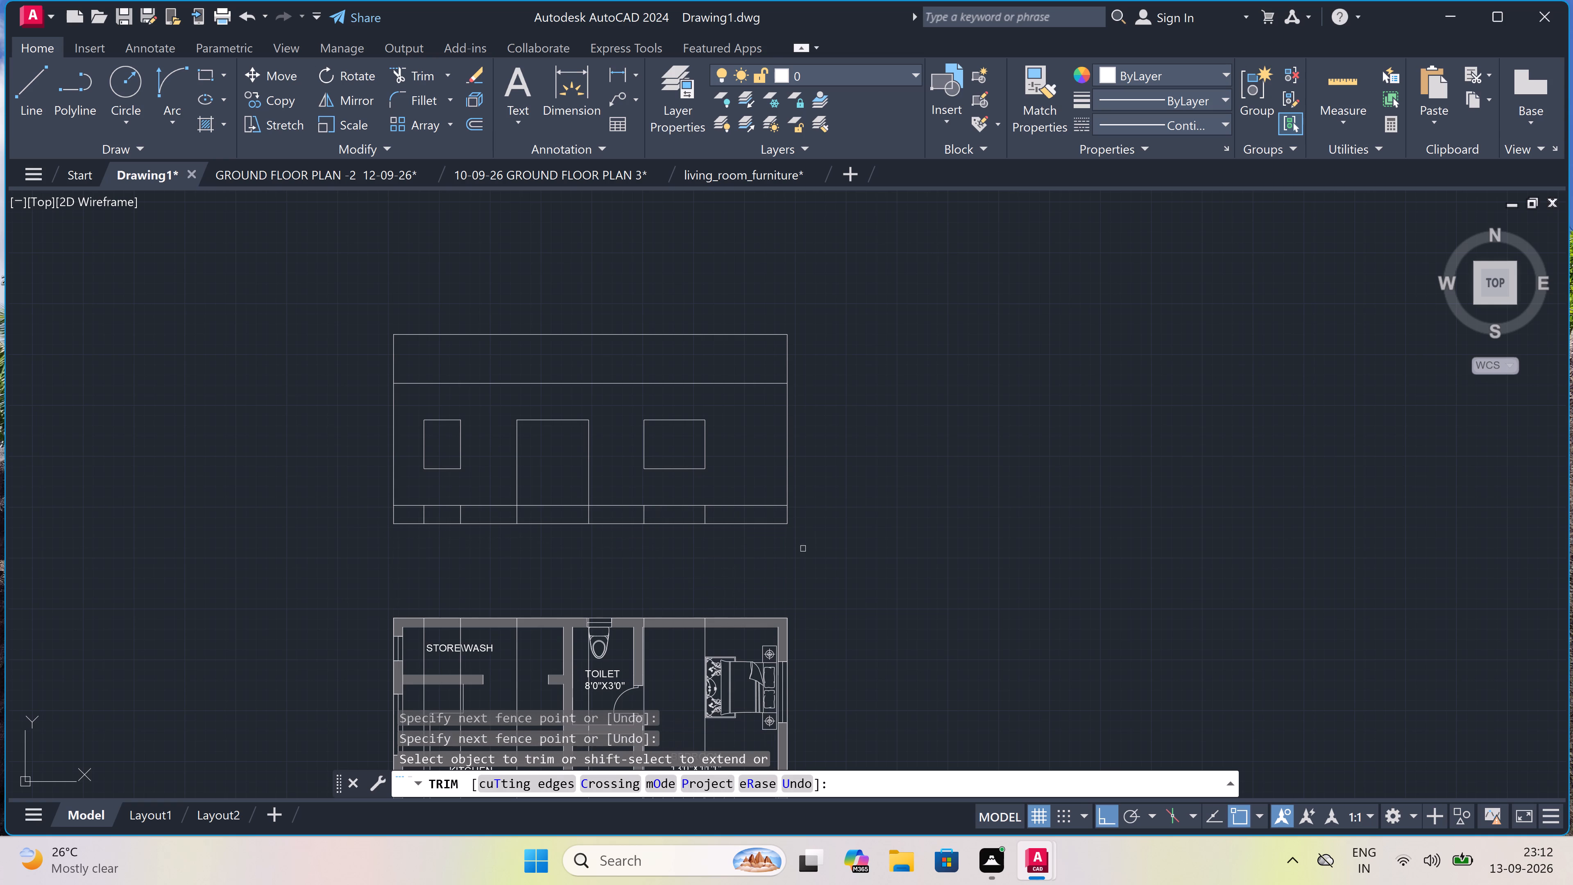
pyautogui.press('Escape')
# Trim the interior window and door vertical lines out of the plinth band at the elevation's base.
pyautogui.scroll(2, 736, 506)
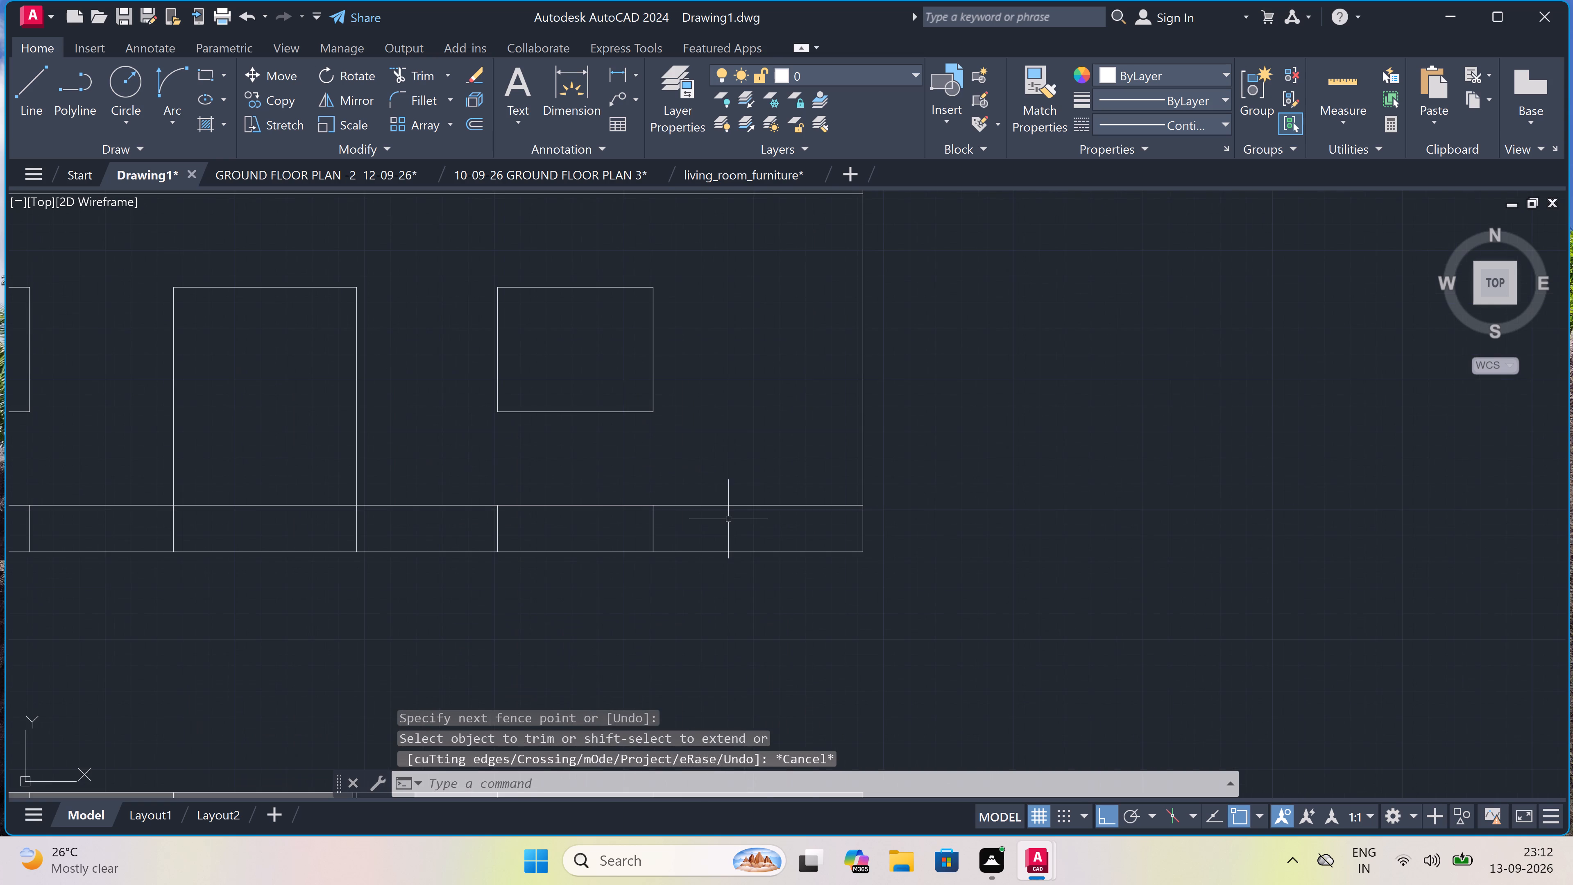
pyautogui.scroll(-1, 727, 518)
pyautogui.press('space')
pyautogui.moveTo(721, 521); pyautogui.dragTo(715, 522)
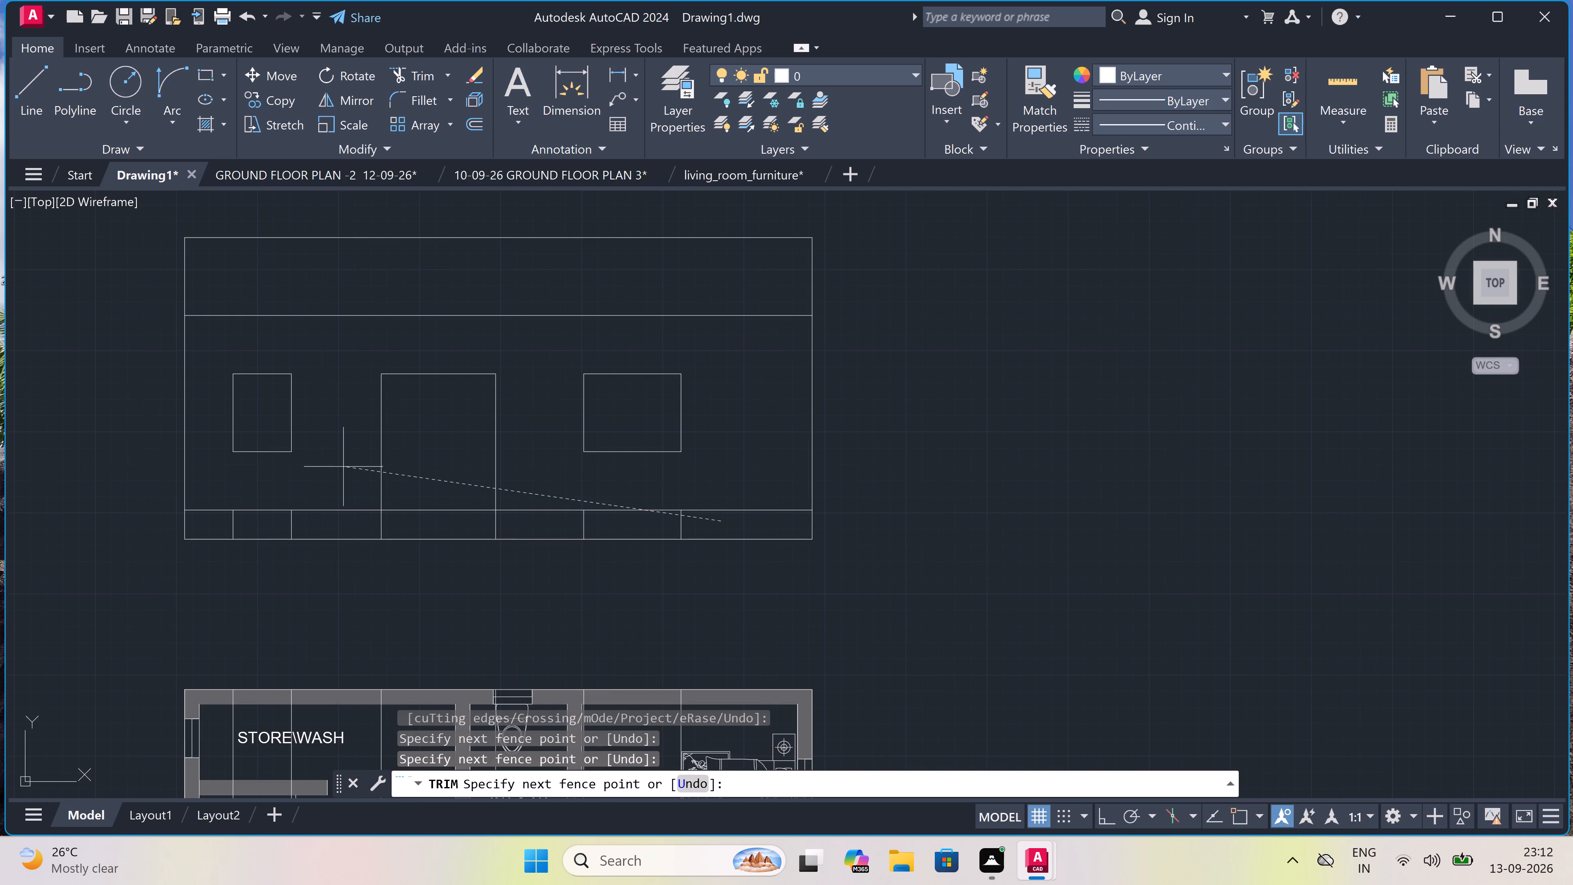
pyautogui.click(228, 521)
pyautogui.press('Escape')
# Erase the eight leftover vertical projection lines running through and below the floor plan.
pyautogui.scroll(-4, 228, 521)
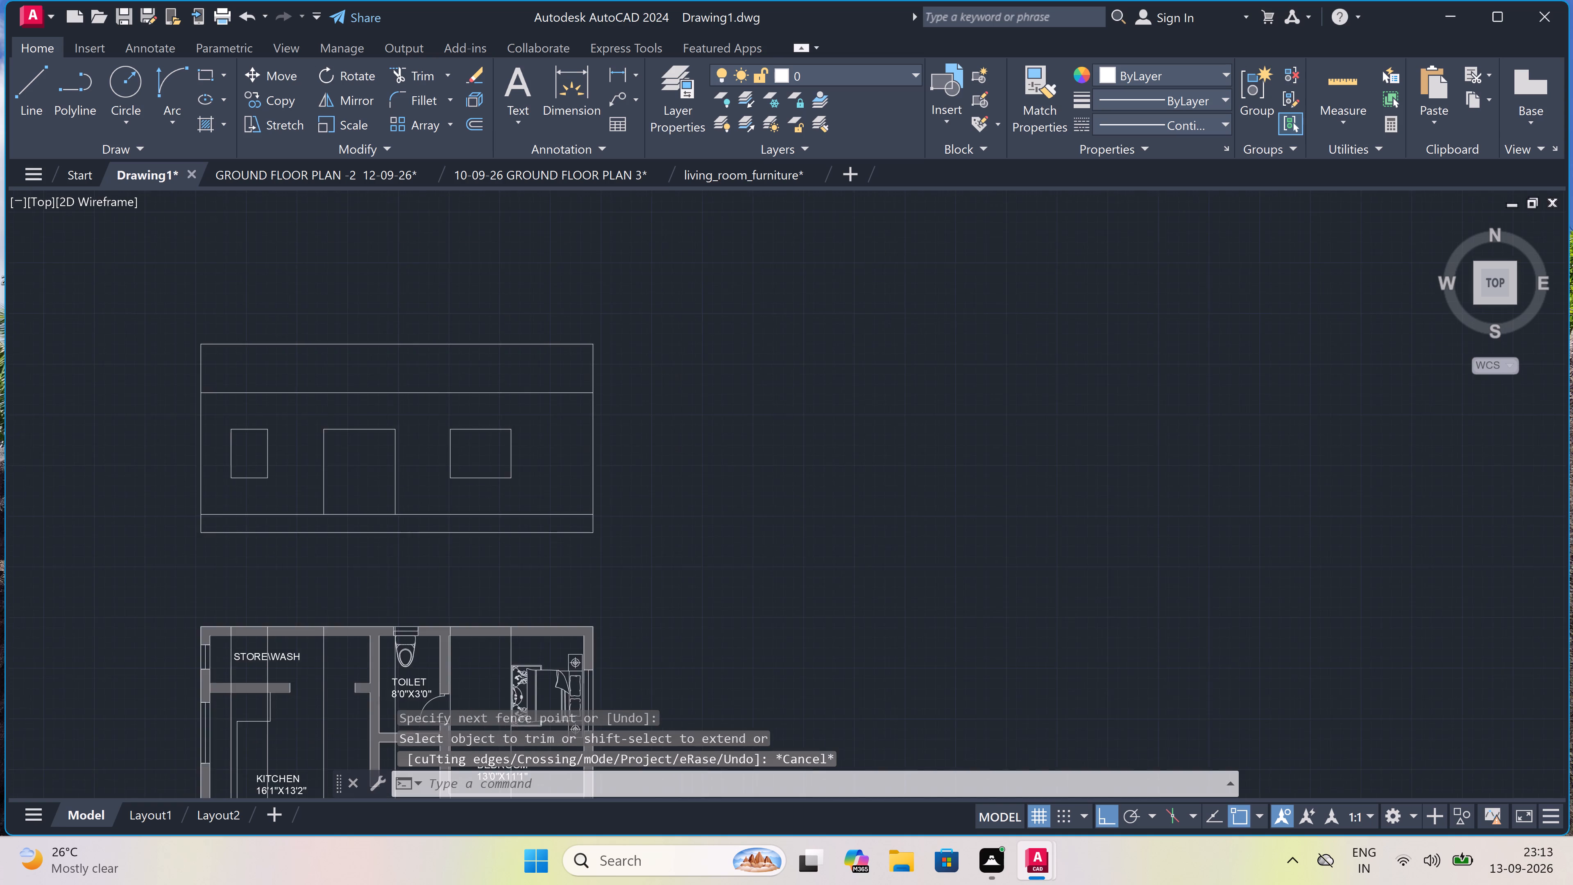
pyautogui.scroll(-2, 228, 521)
pyautogui.scroll(-2, 208, 619)
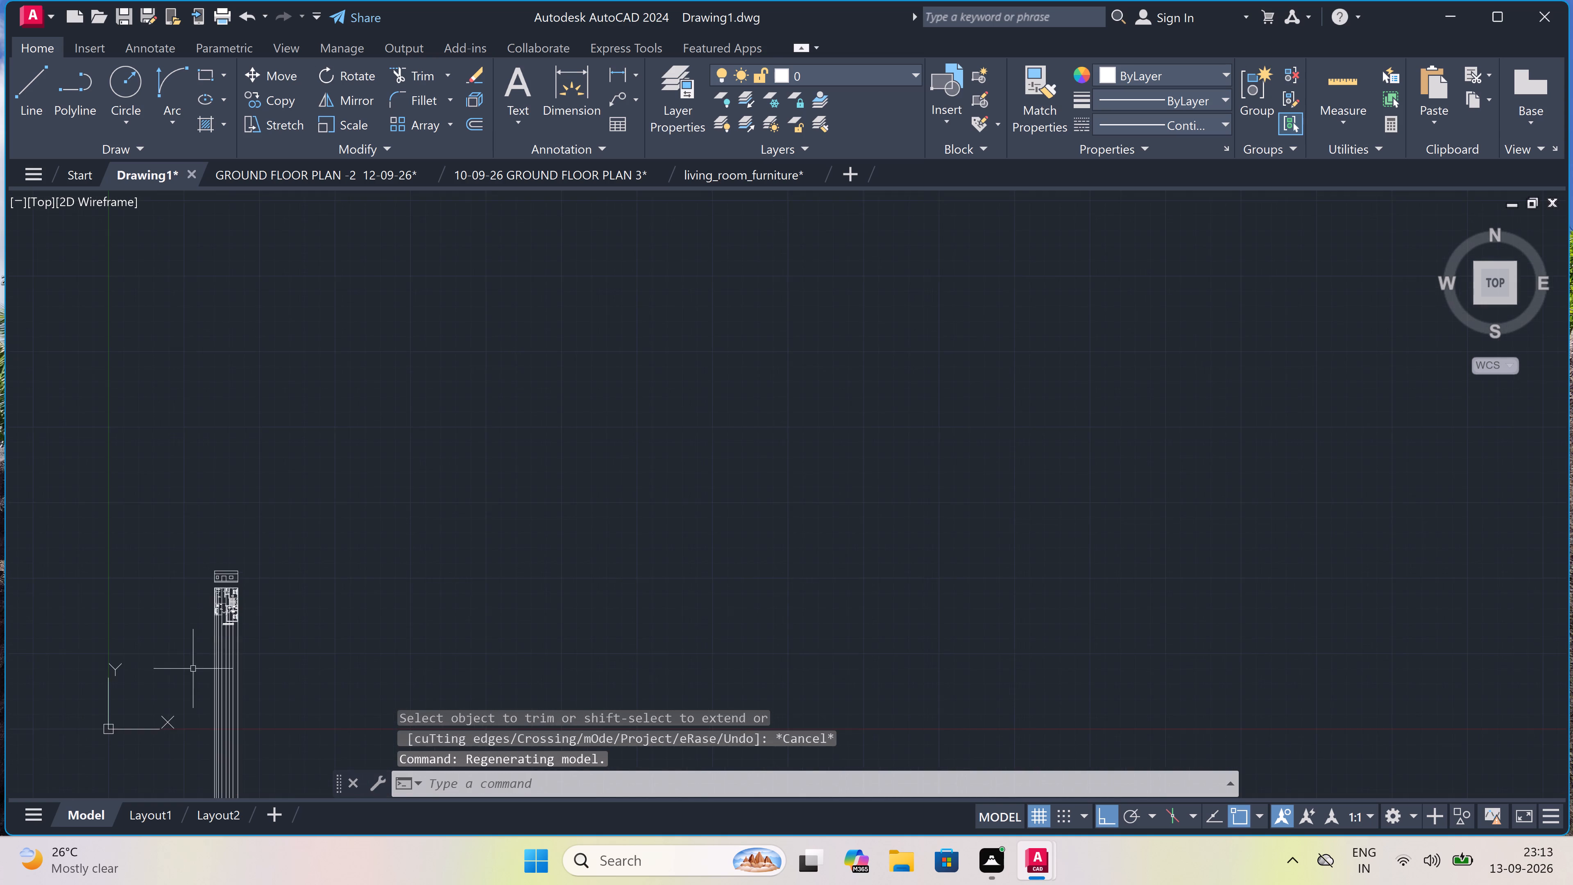
pyautogui.scroll(3, 193, 669)
pyautogui.moveTo(494, 563); pyautogui.dragTo(451, 572)
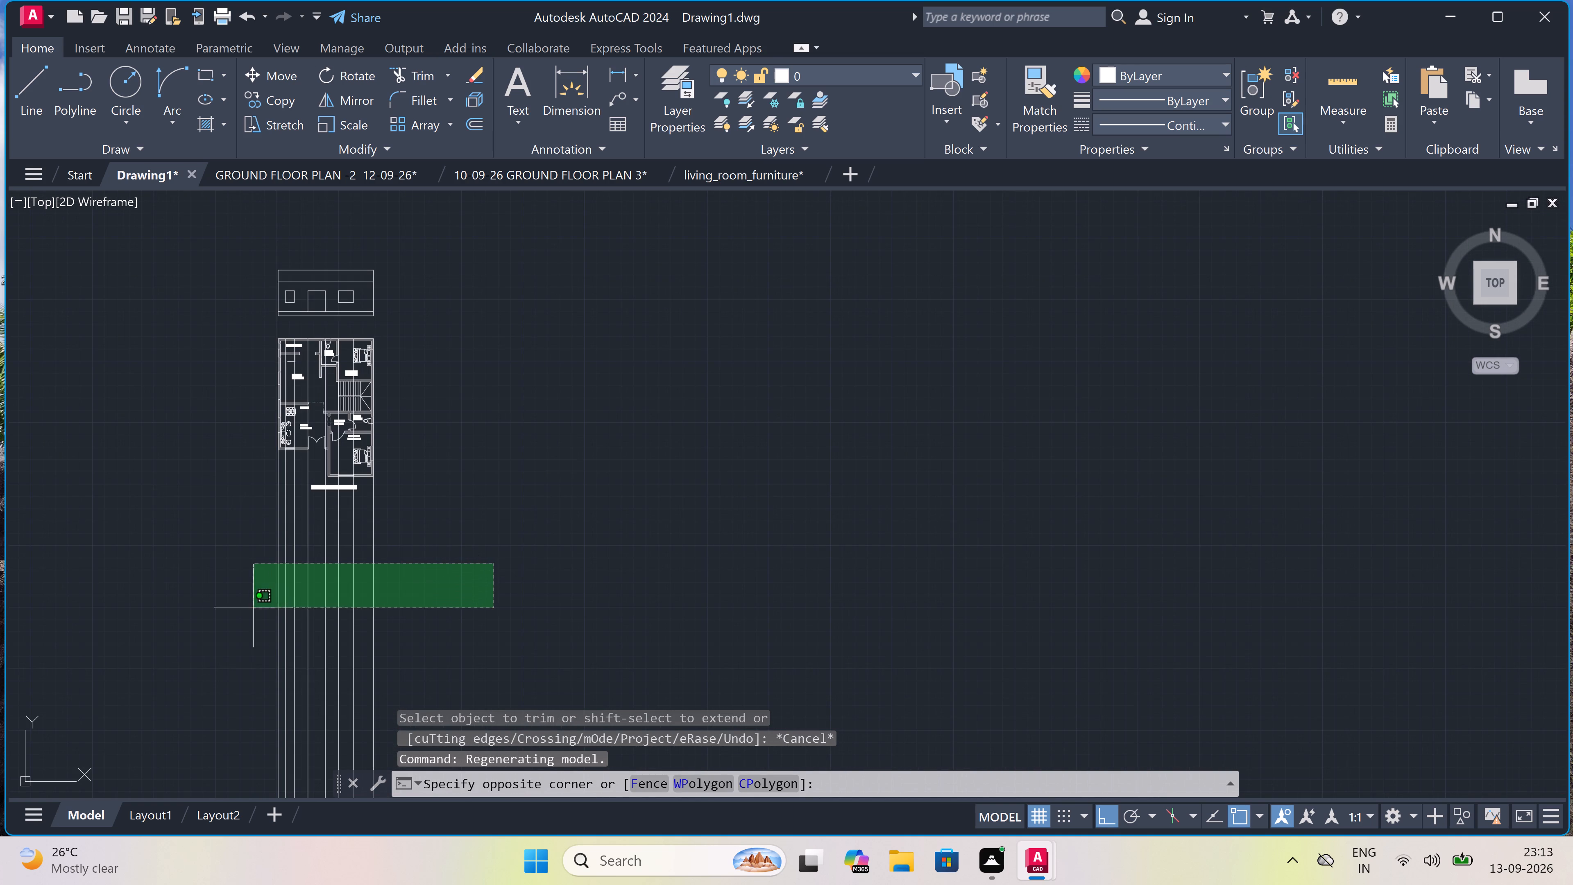
pyautogui.click(246, 614)
pyautogui.press('Delete')
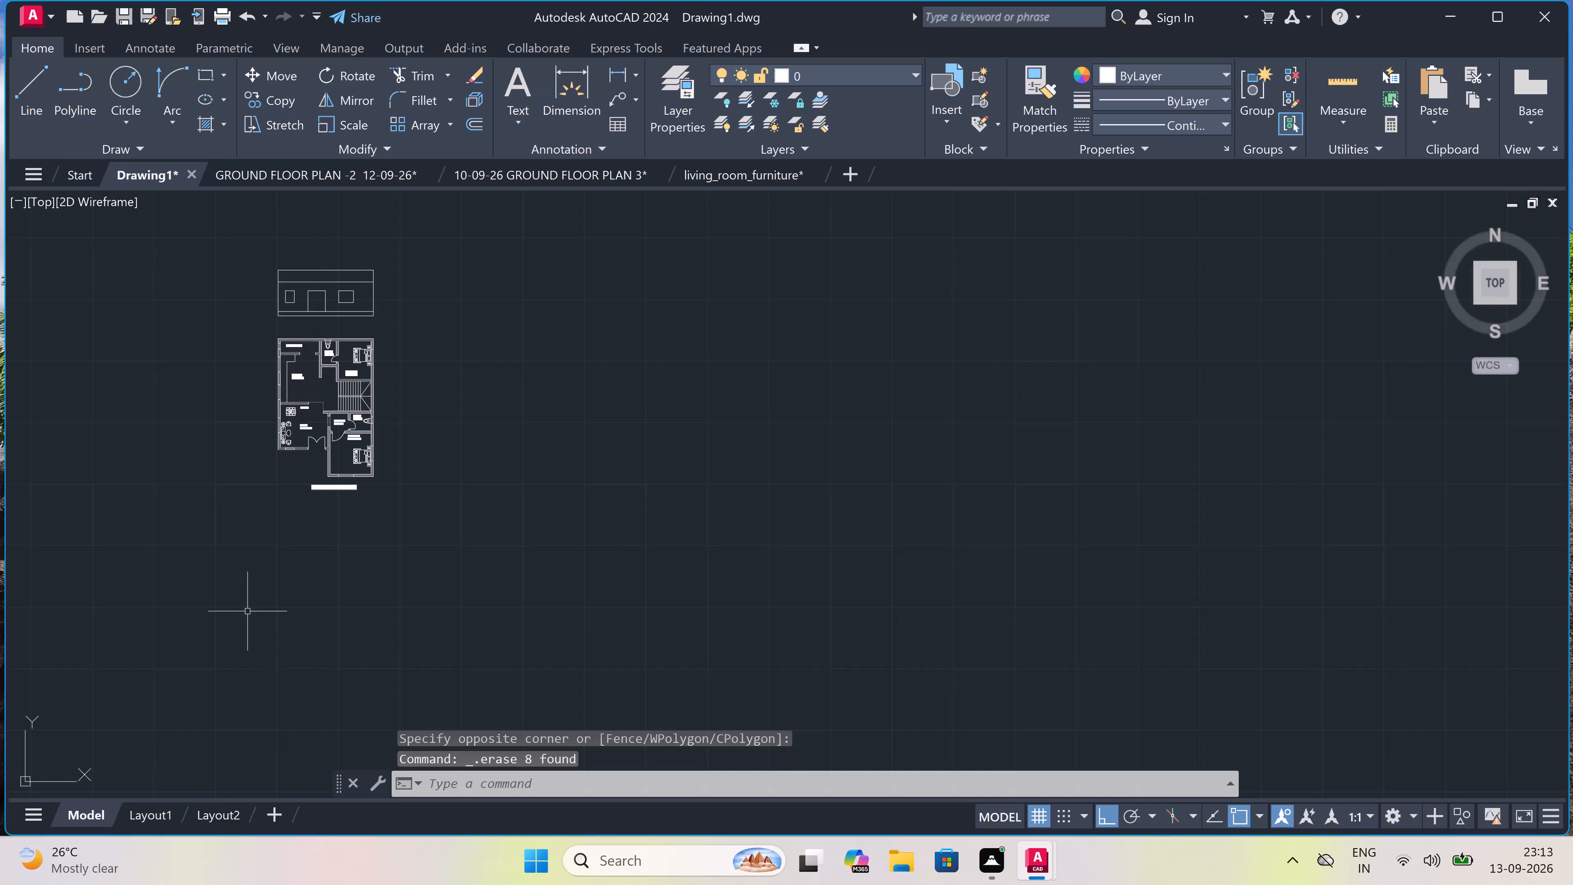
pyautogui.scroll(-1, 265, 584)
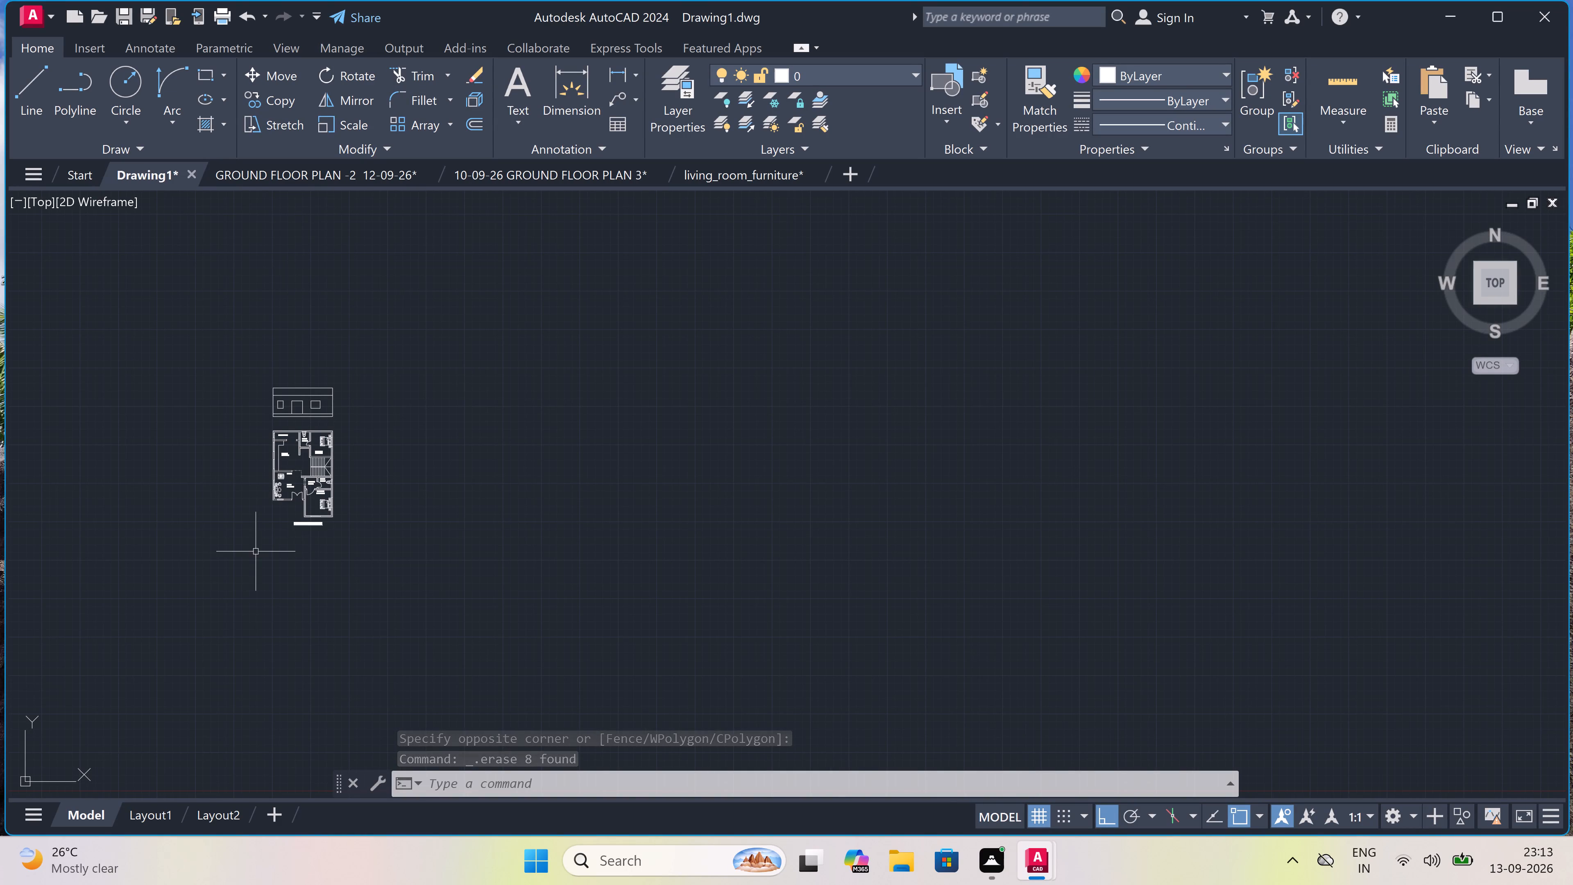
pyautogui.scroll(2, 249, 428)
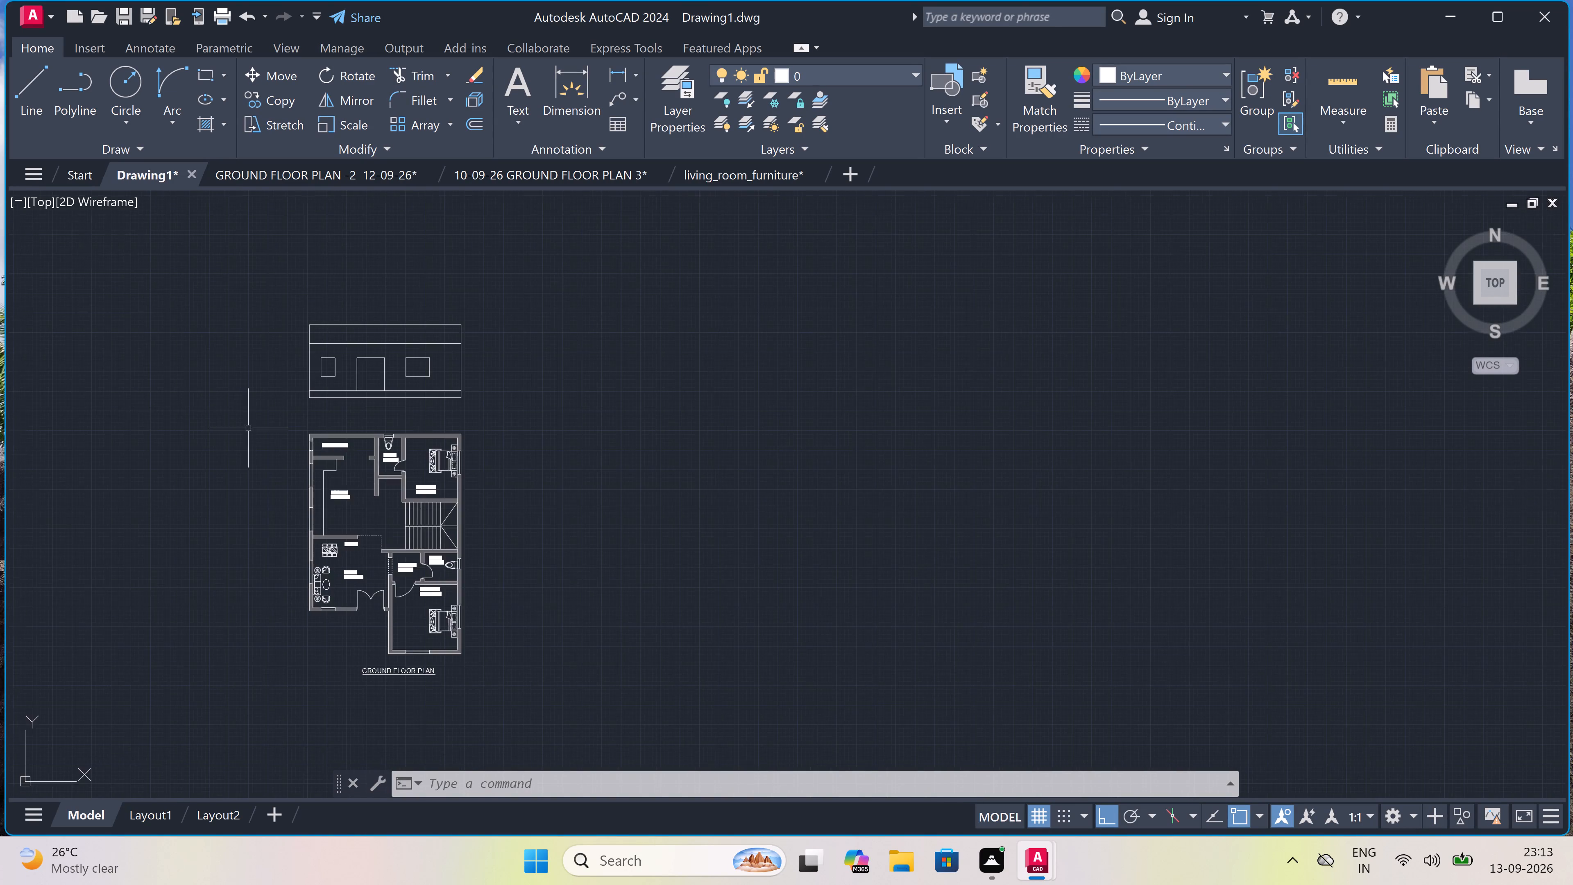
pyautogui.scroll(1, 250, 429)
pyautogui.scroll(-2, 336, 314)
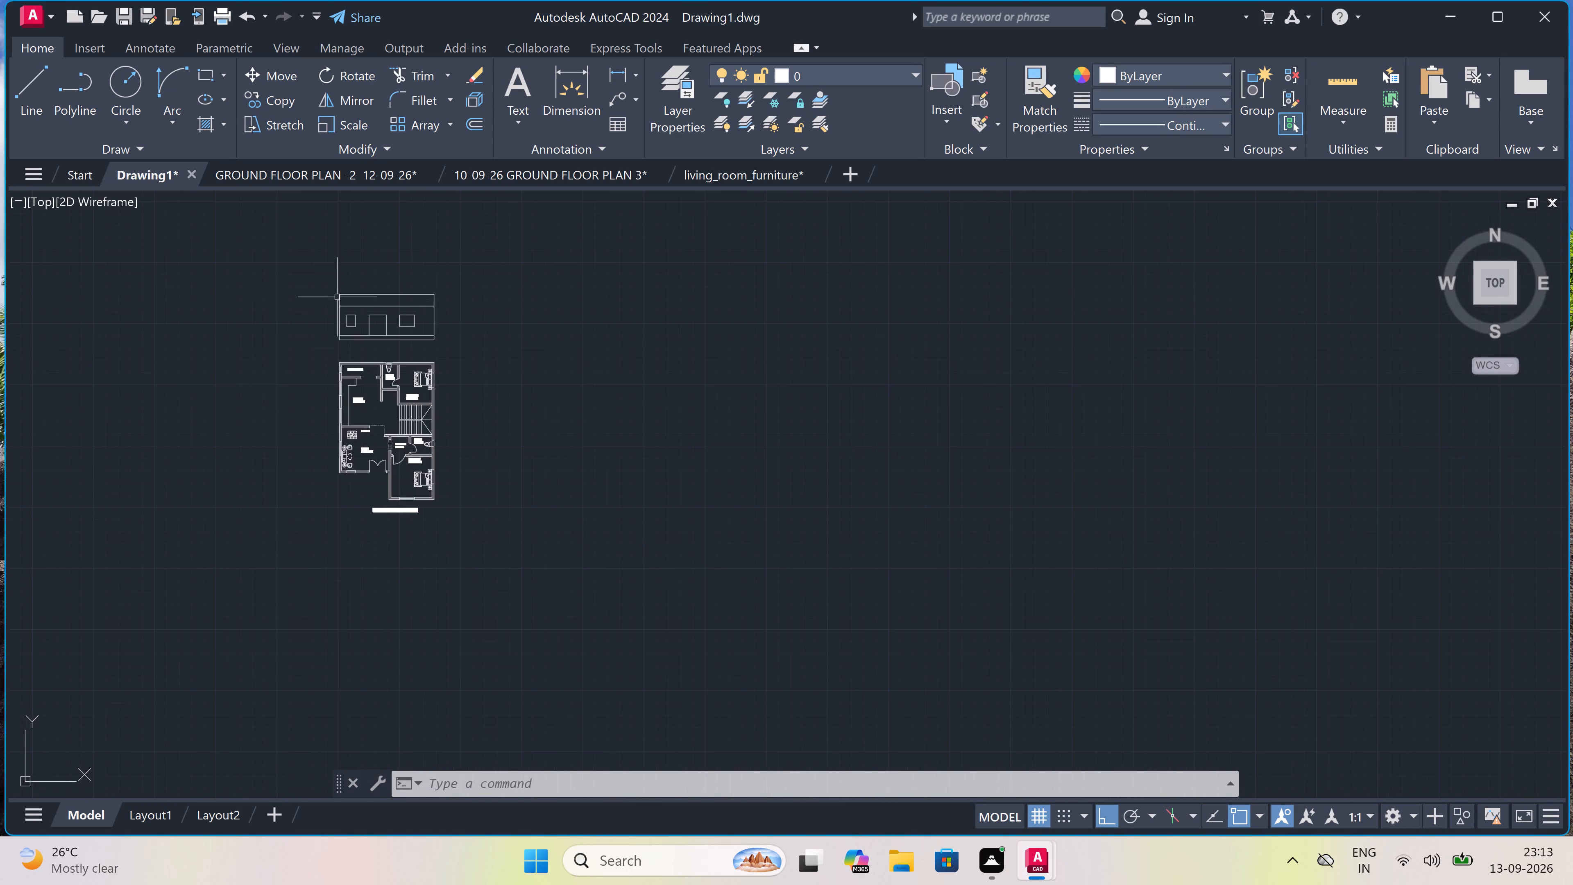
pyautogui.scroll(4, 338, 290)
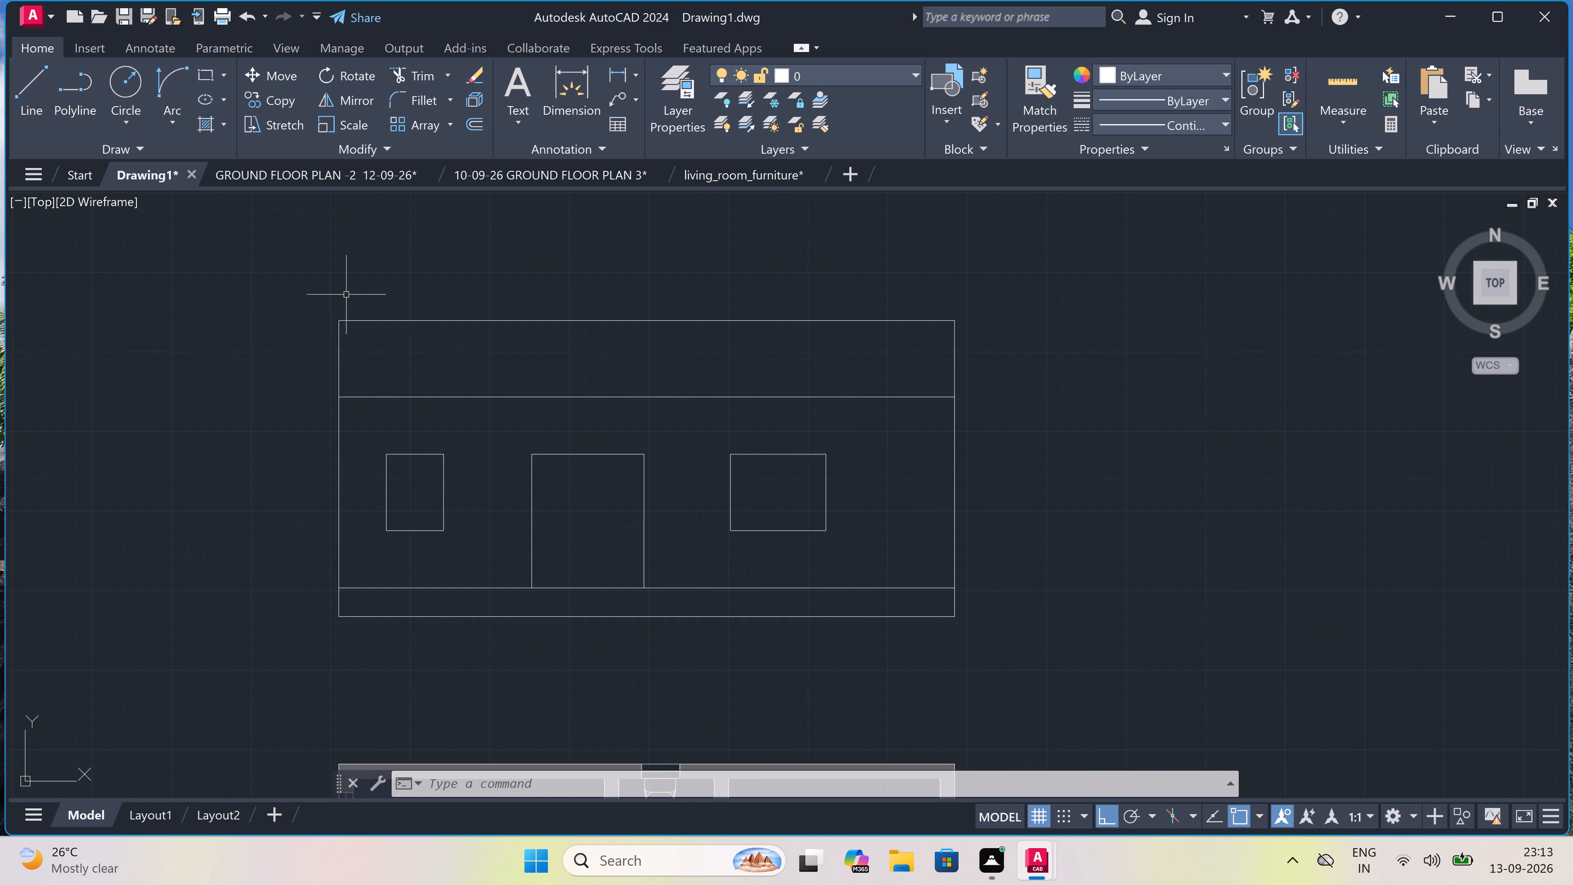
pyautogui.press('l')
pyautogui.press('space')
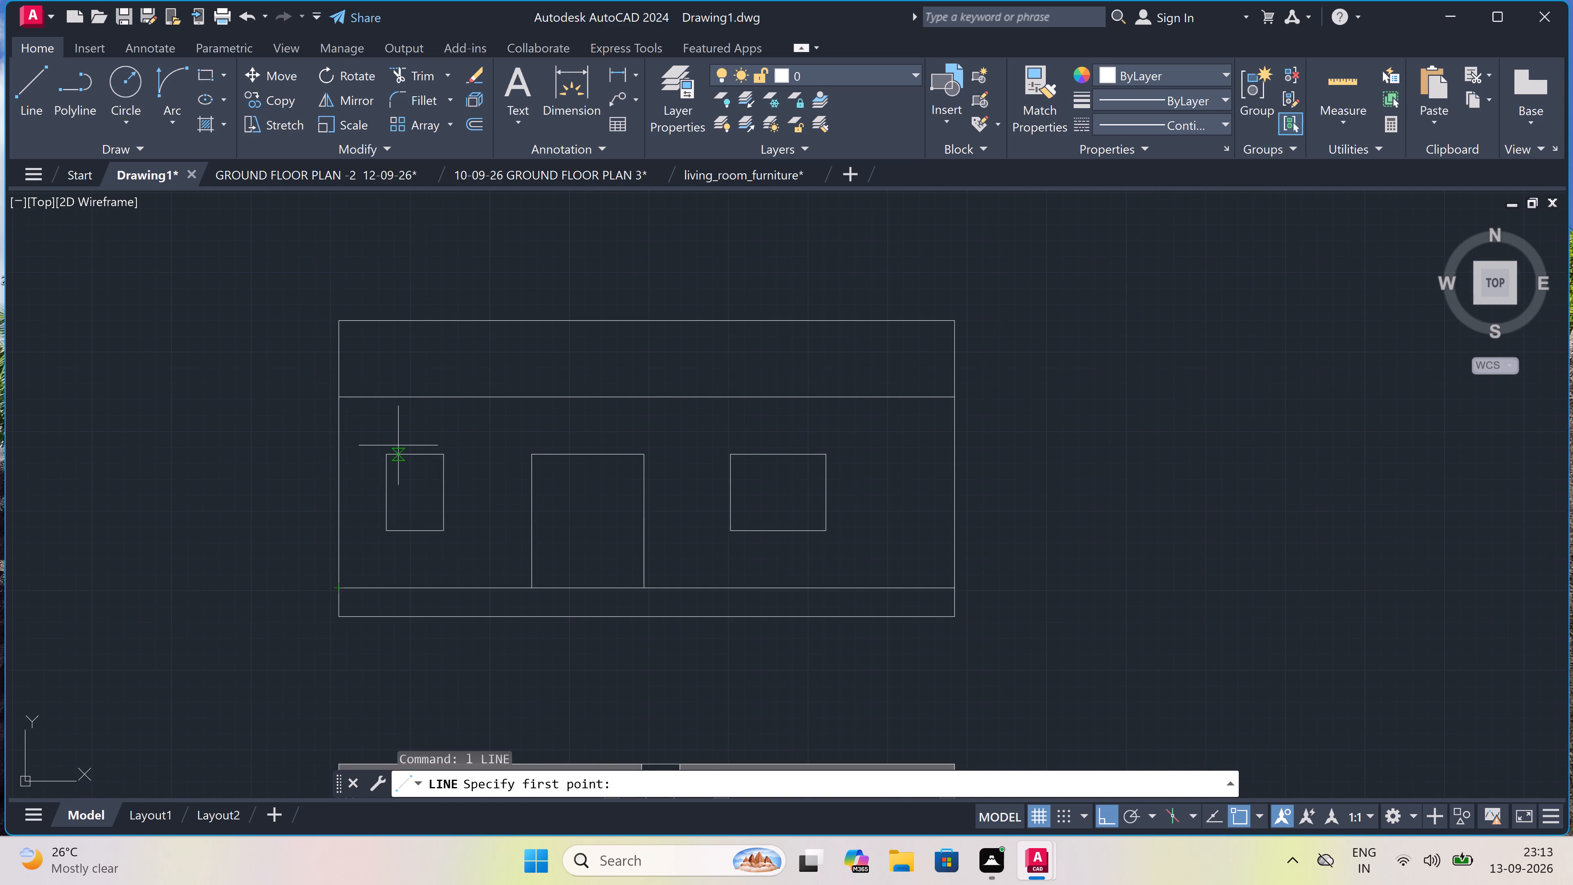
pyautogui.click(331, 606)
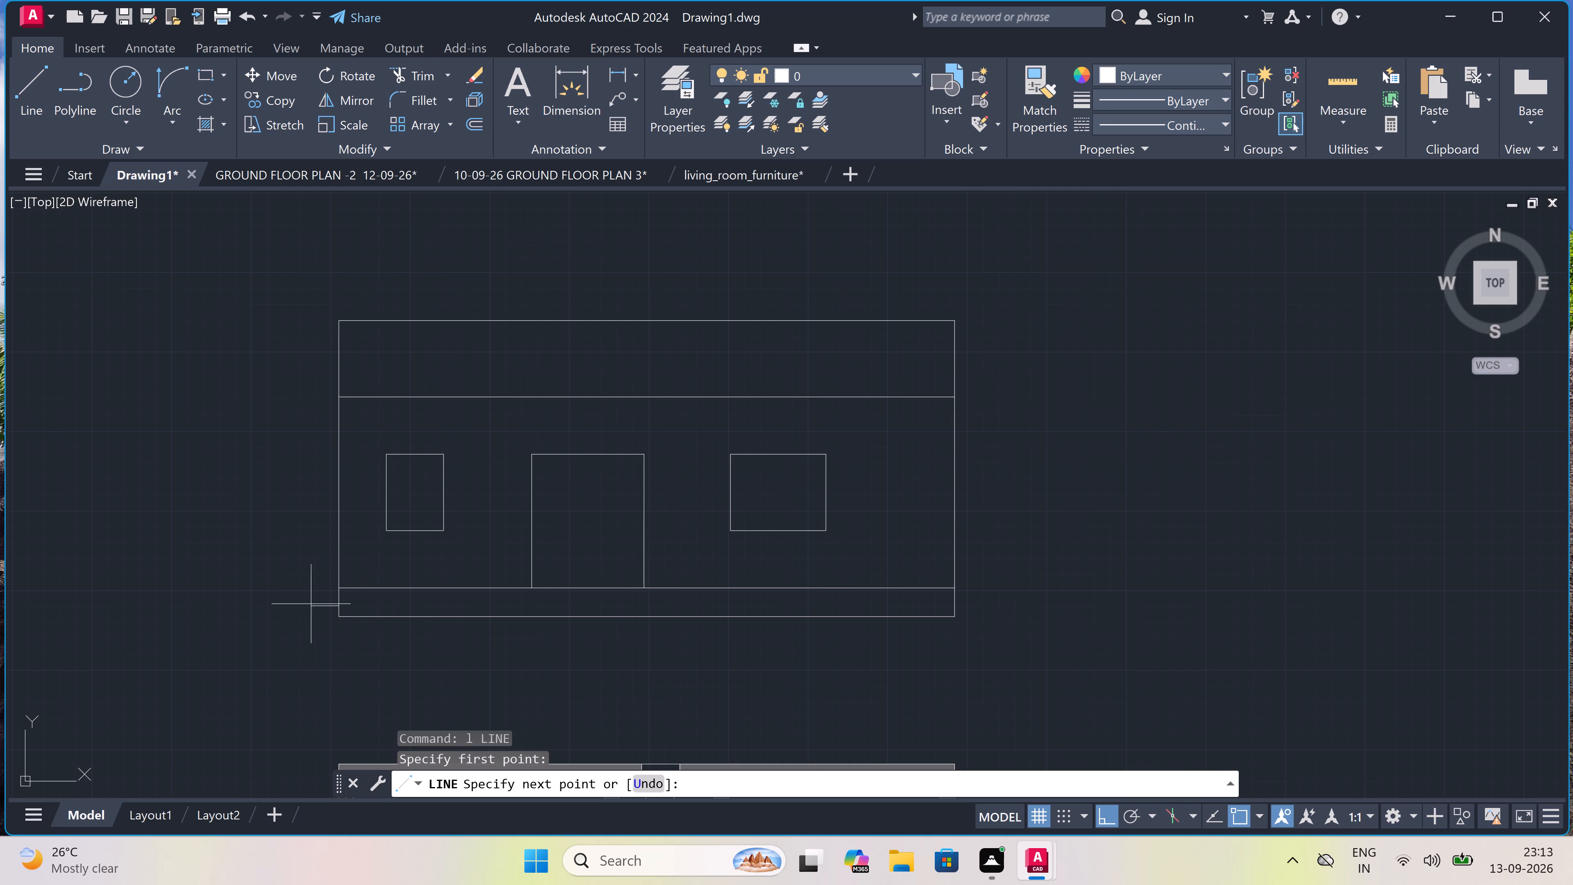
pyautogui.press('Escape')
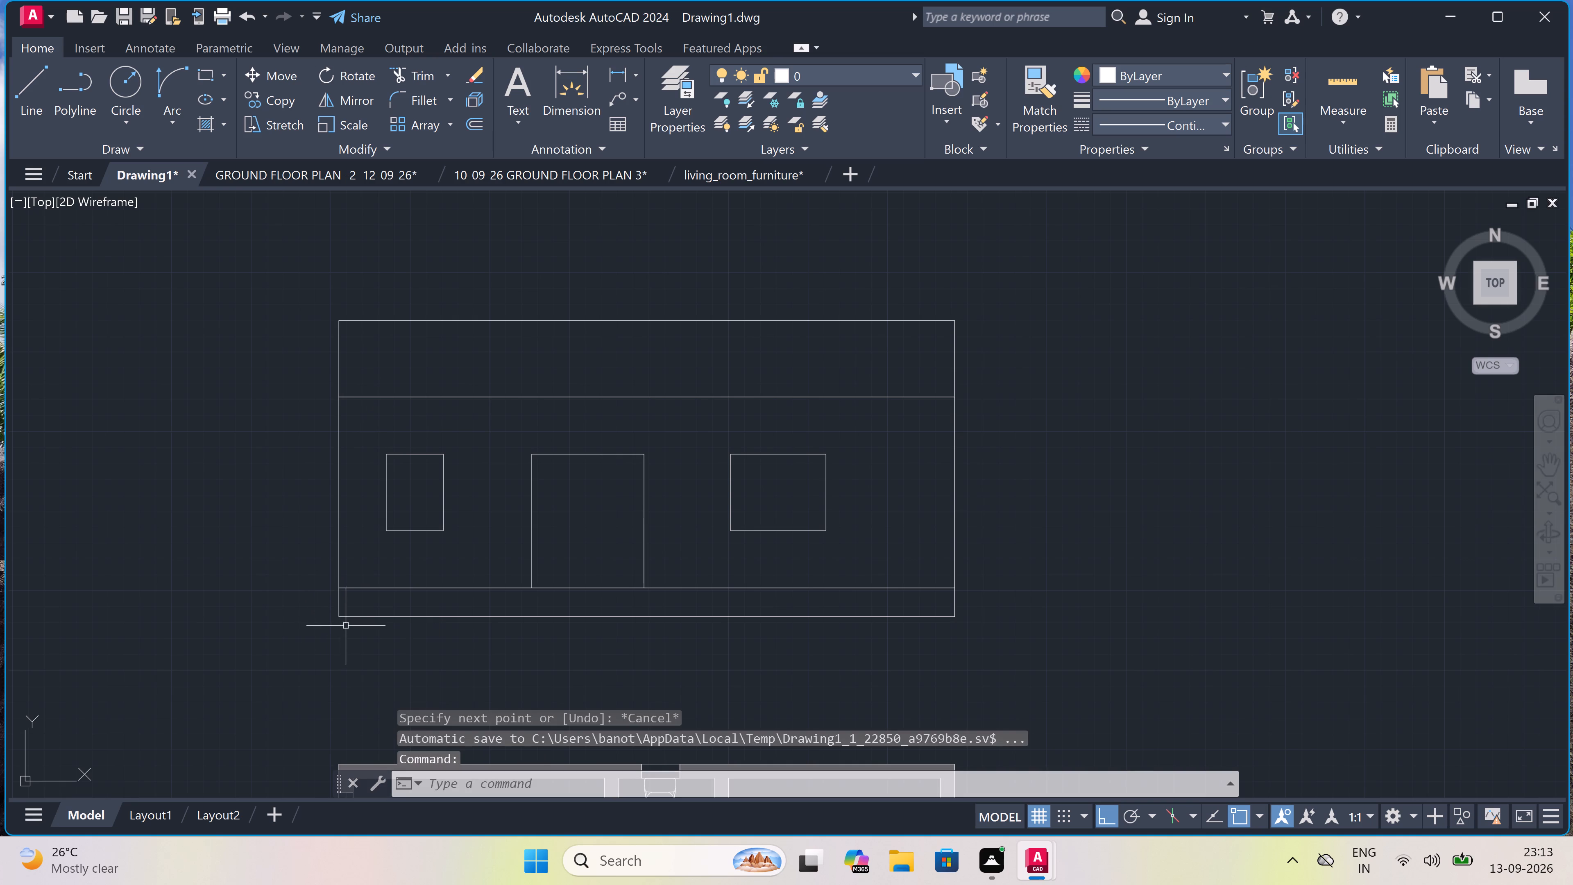
# Draw a line about 2'-7" west from the elevation's lower west corner, continuing vertically up to just above the parapet top.
pyautogui.press('space')
pyautogui.moveTo(334, 612); pyautogui.dragTo(330, 613)
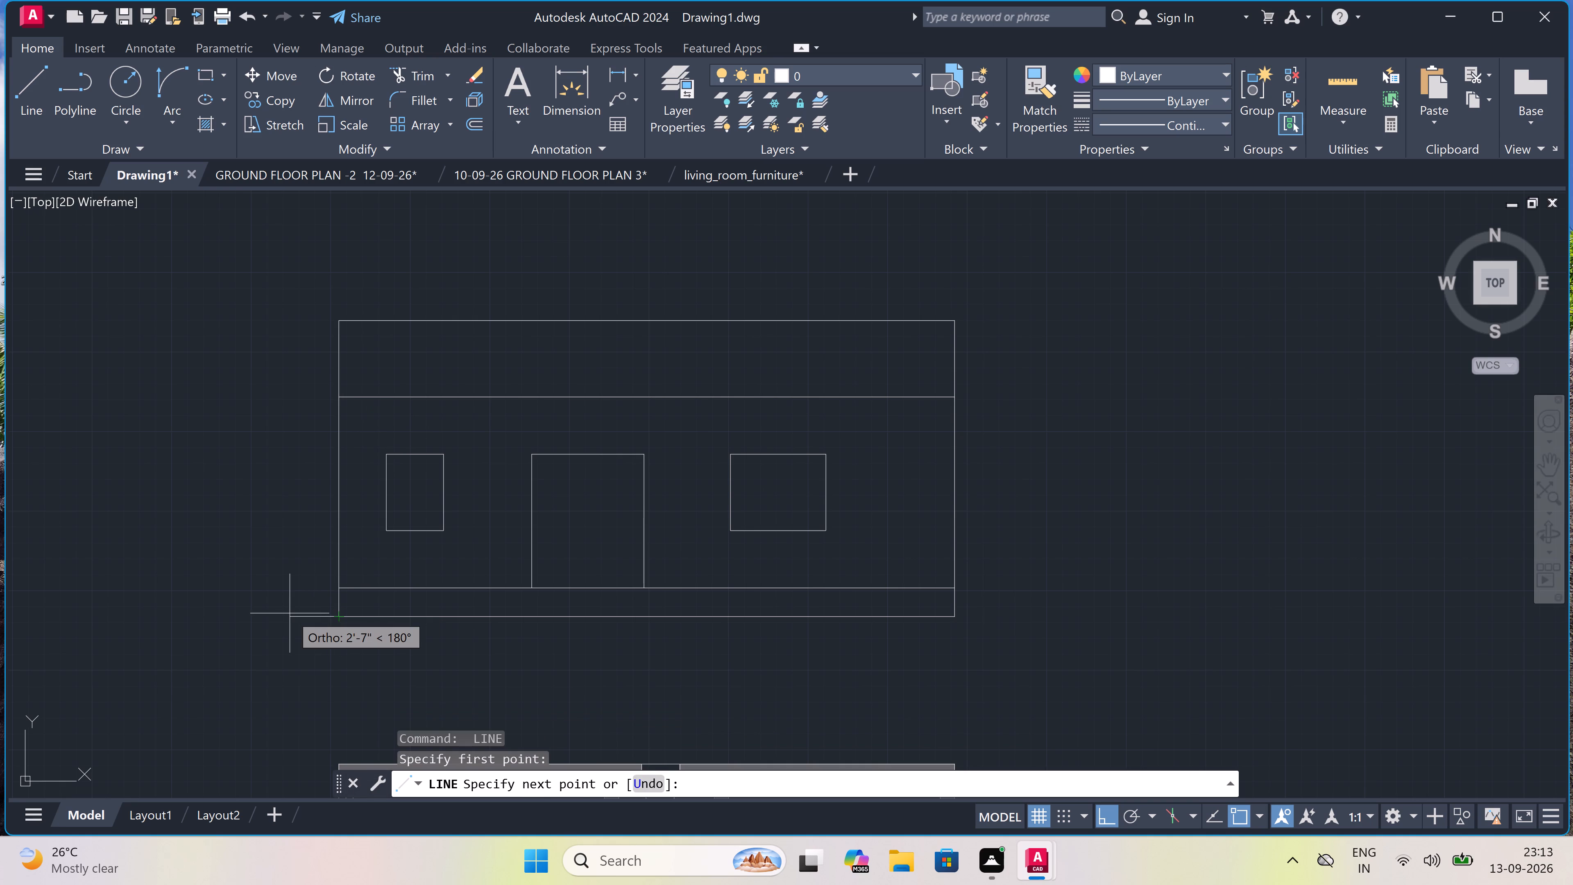
pyautogui.moveTo(290, 613); pyautogui.dragTo(290, 610)
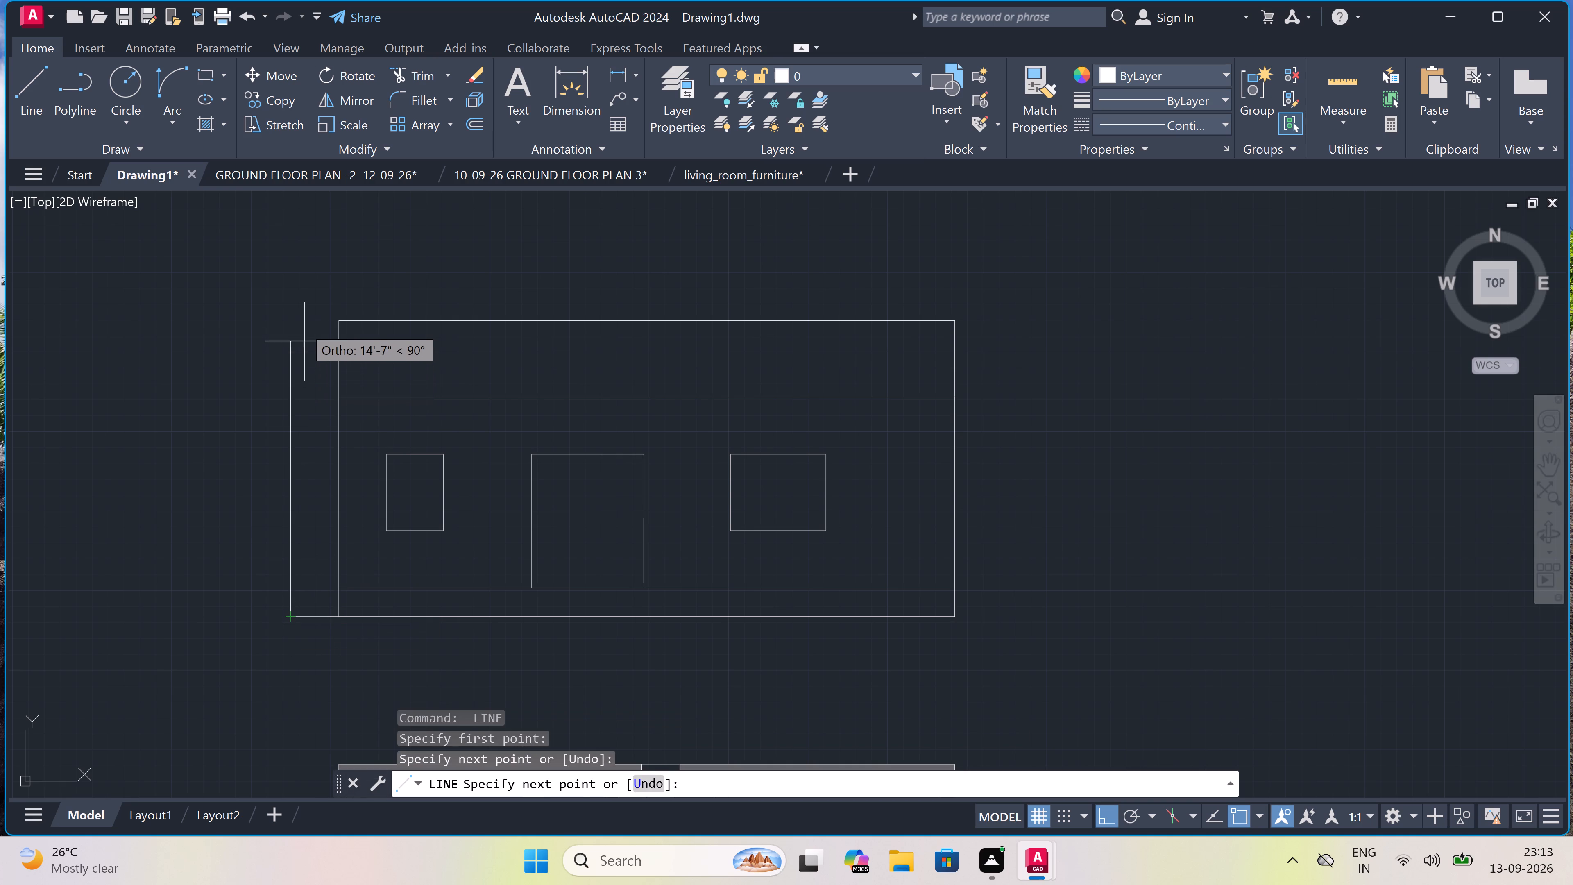
pyautogui.click(293, 306)
pyautogui.press('Escape')
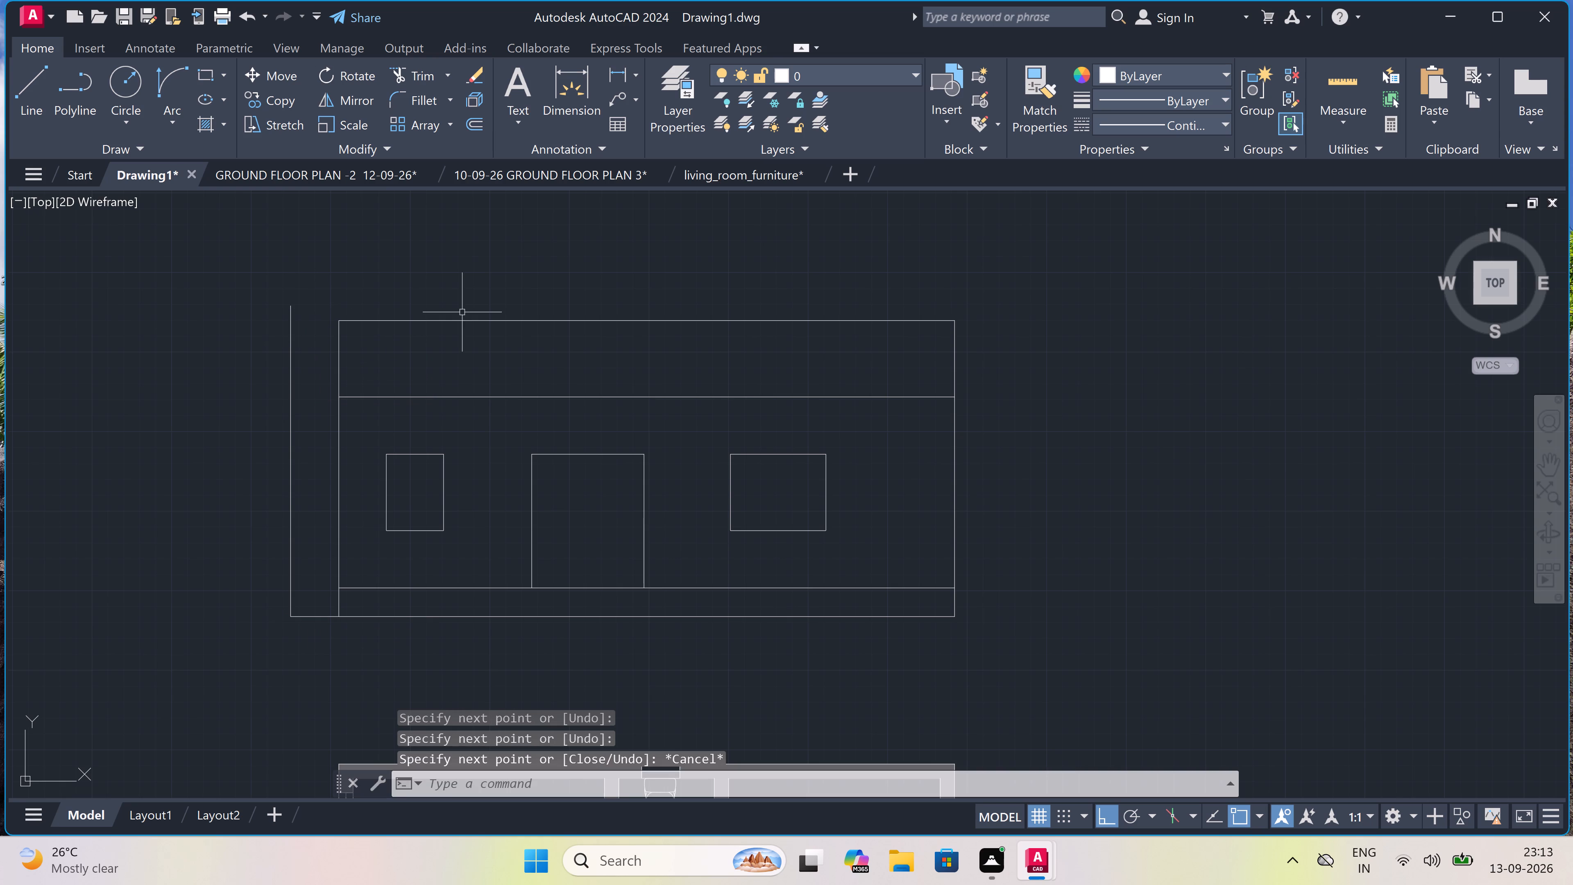
# Draw a line a short way east from the elevation's lower east corner, continuing about 16'-11" vertically upward past the parapet top.
pyautogui.press('space')
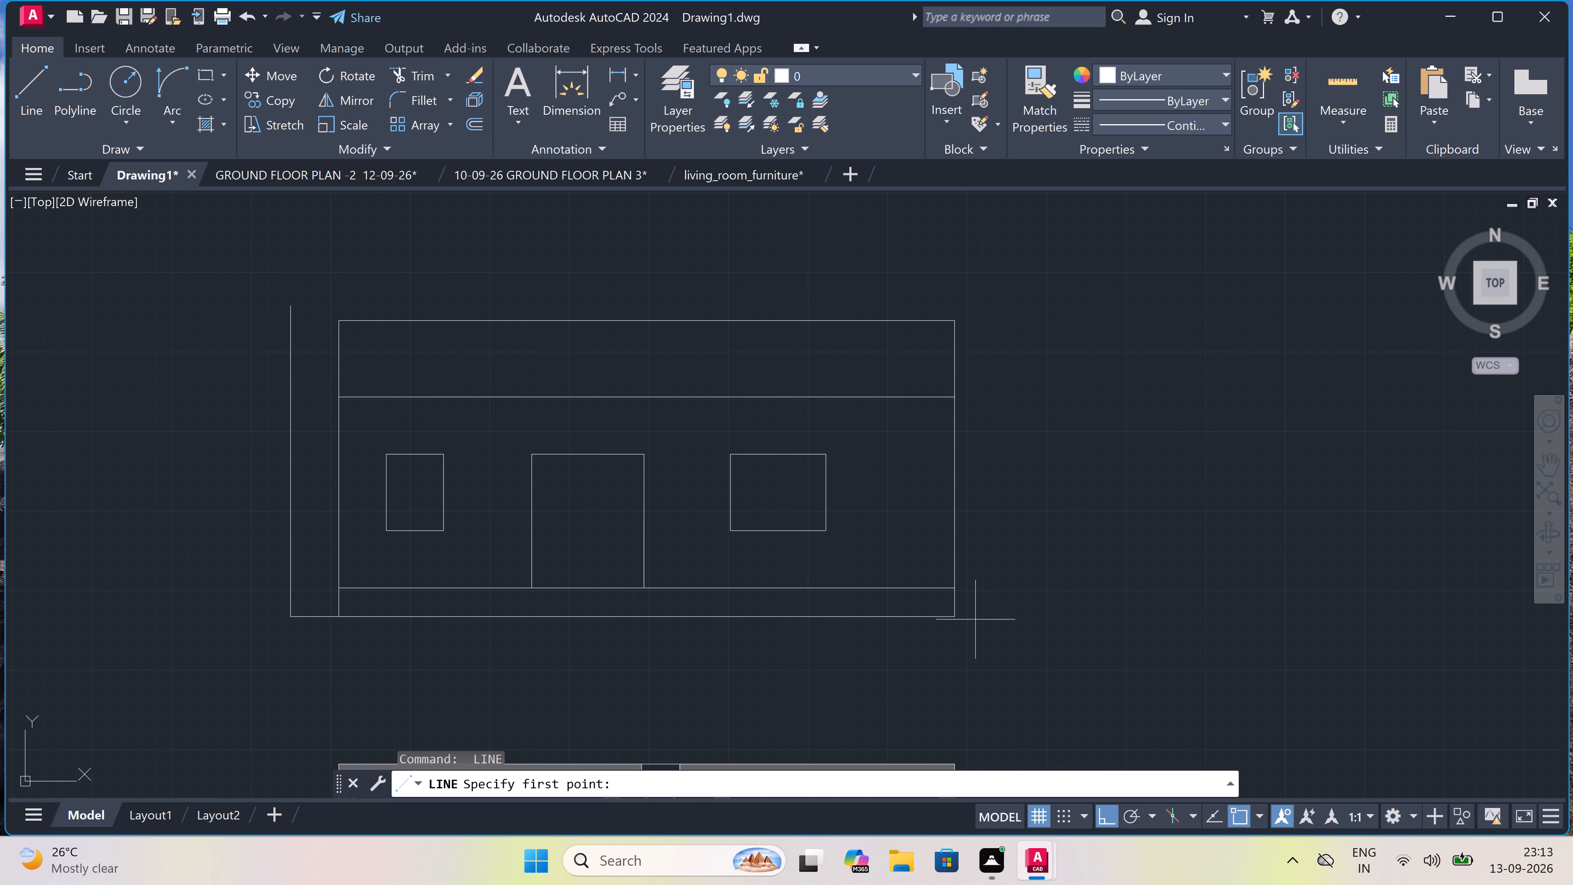
pyautogui.moveTo(956, 613); pyautogui.dragTo(961, 610)
pyautogui.moveTo(998, 614); pyautogui.dragTo(1000, 608)
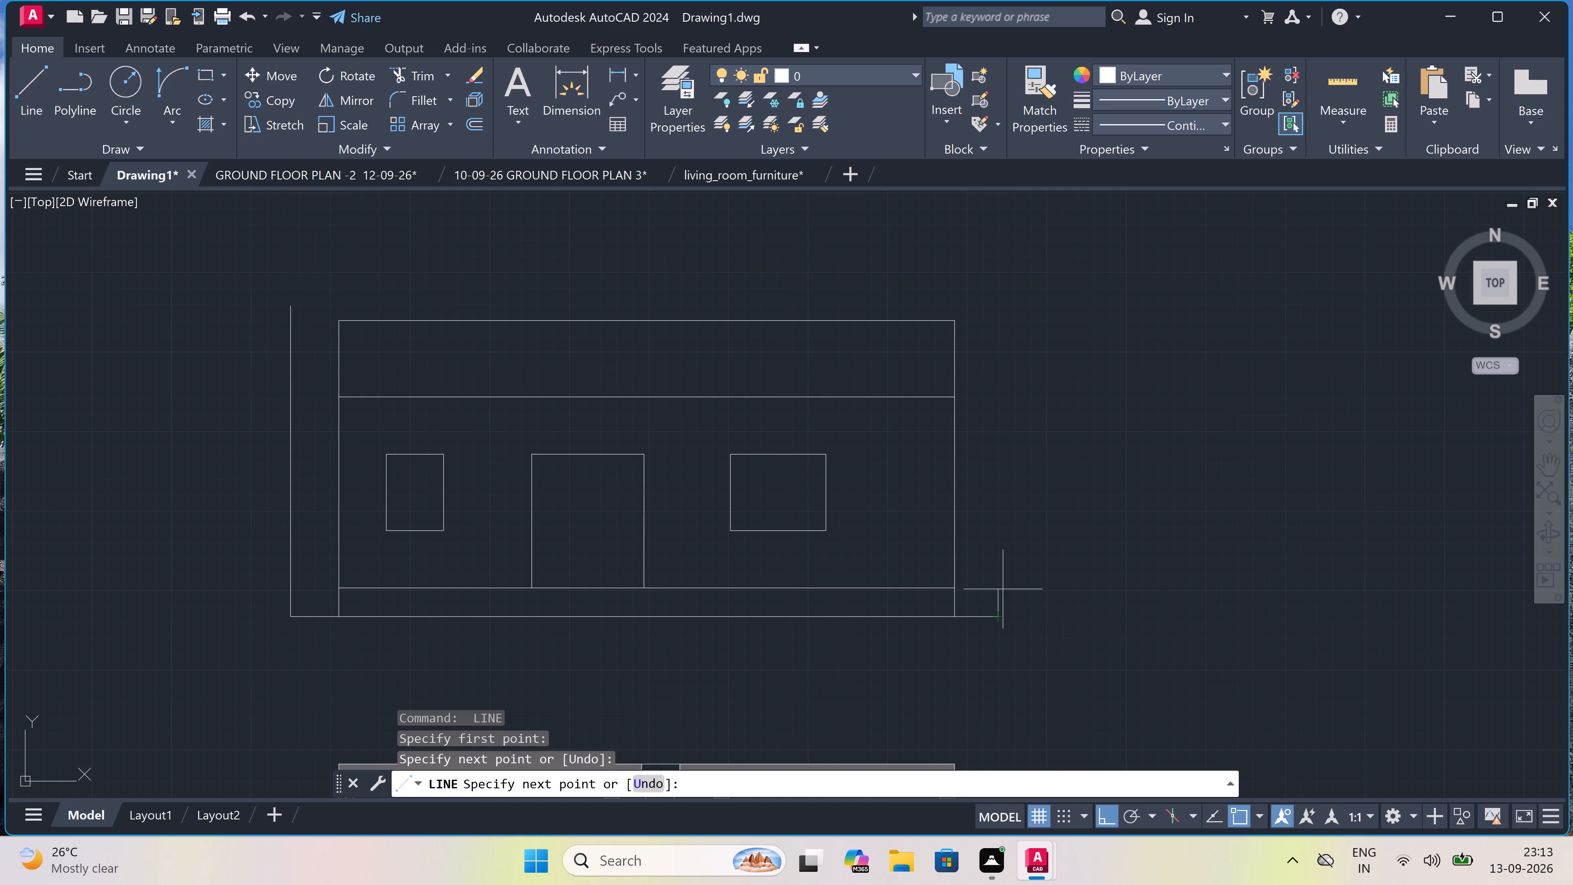
pyautogui.click(983, 294)
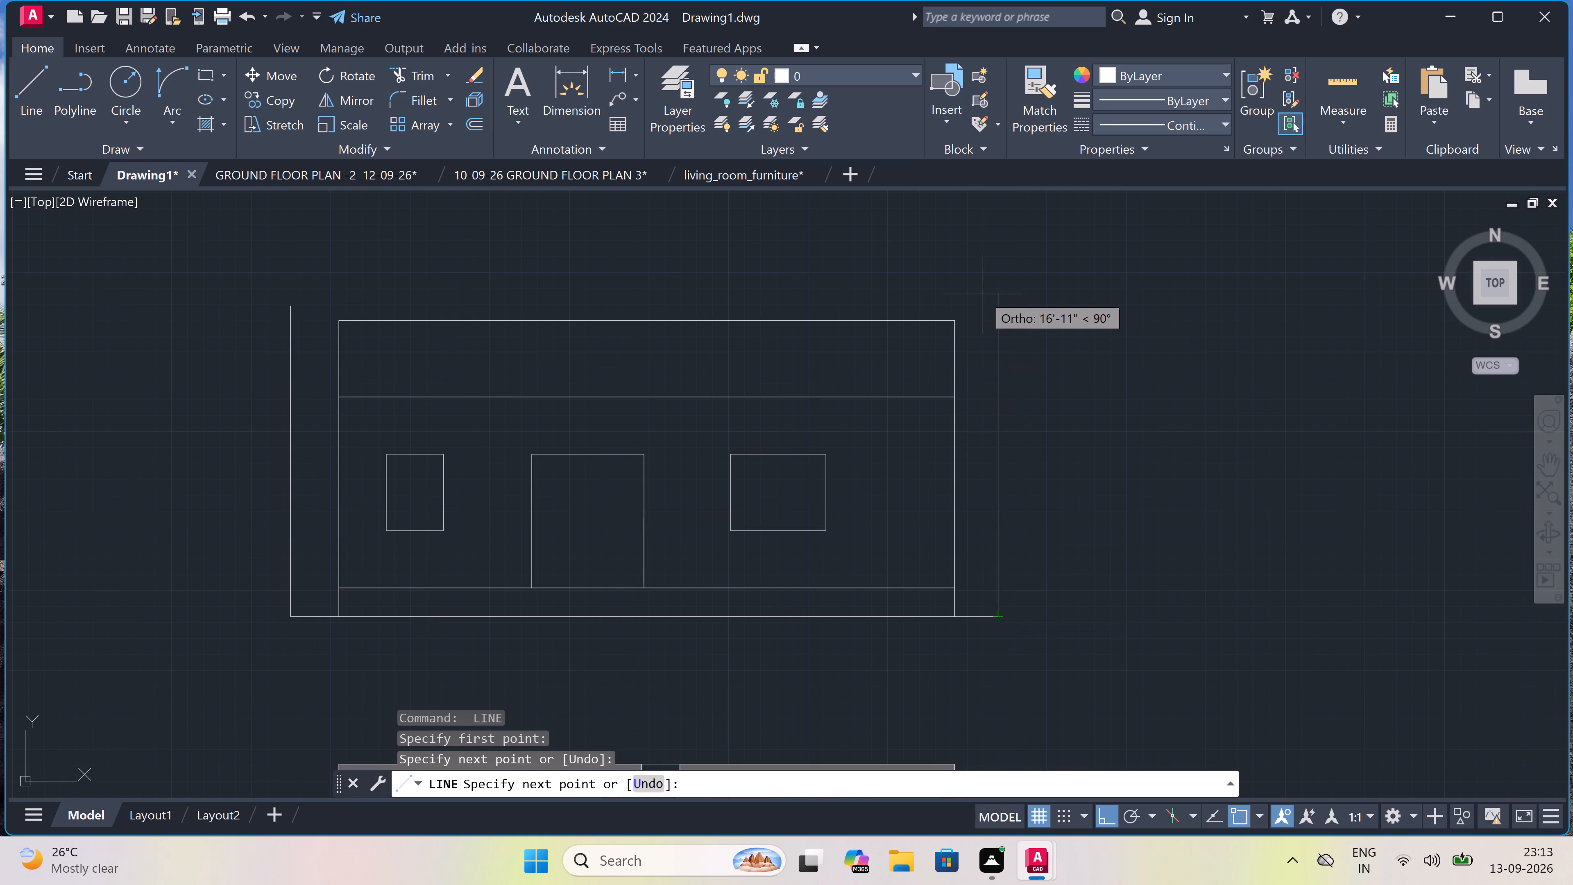
pyautogui.press('Escape')
# Extend the parapet's top and bottom horizontal lines to the vertical reference lines on both the east and west sides.
pyautogui.write('ex')
pyautogui.press('space')
pyautogui.moveTo(933, 433); pyautogui.dragTo(933, 422)
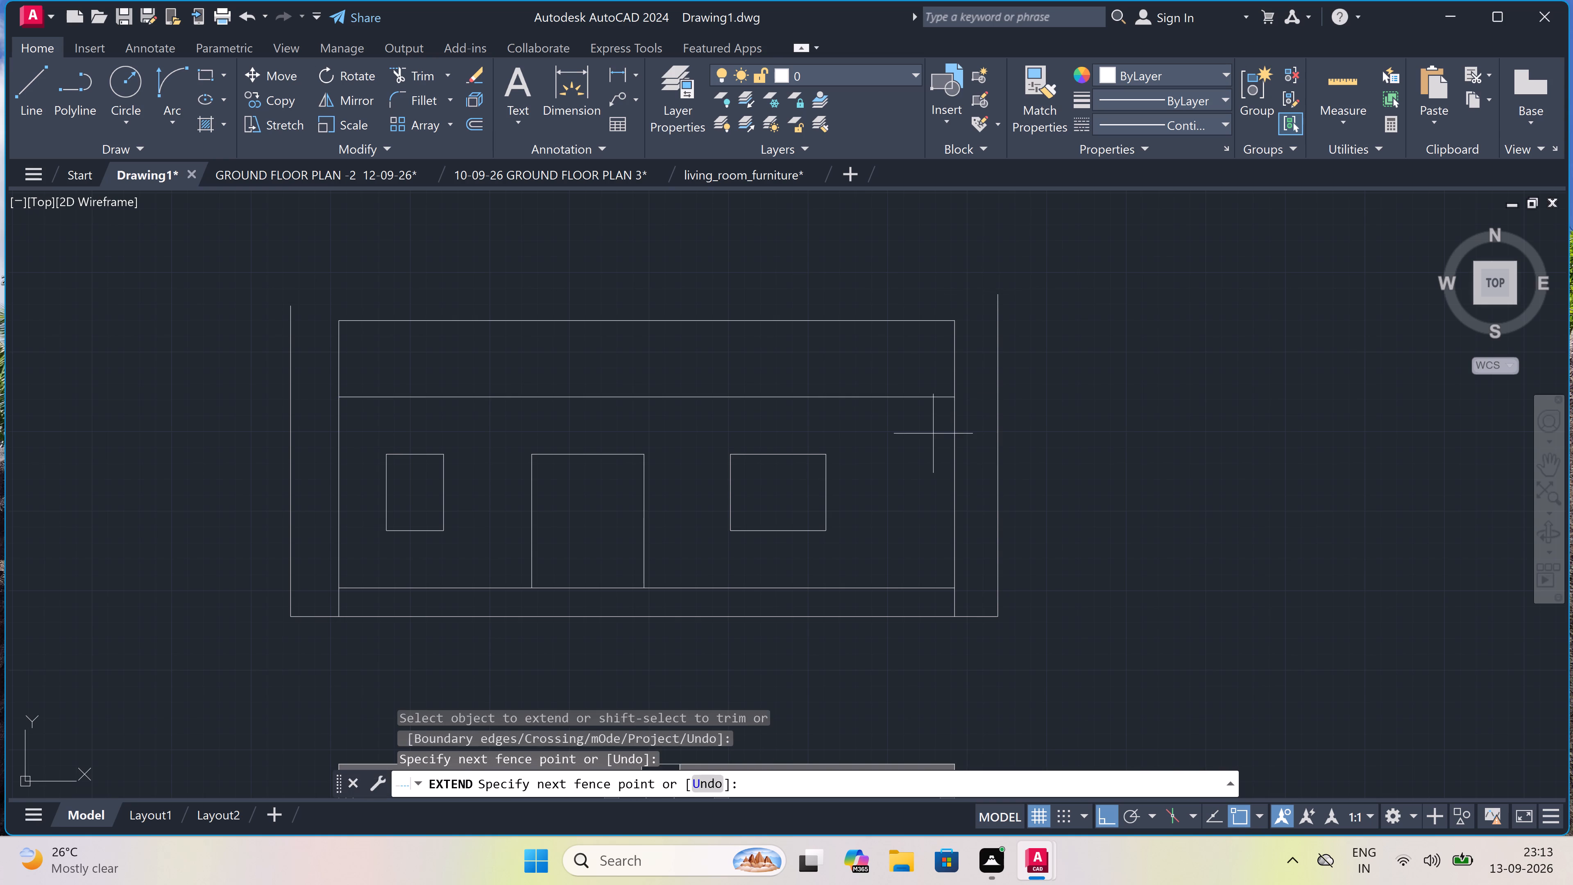
pyautogui.click(931, 283)
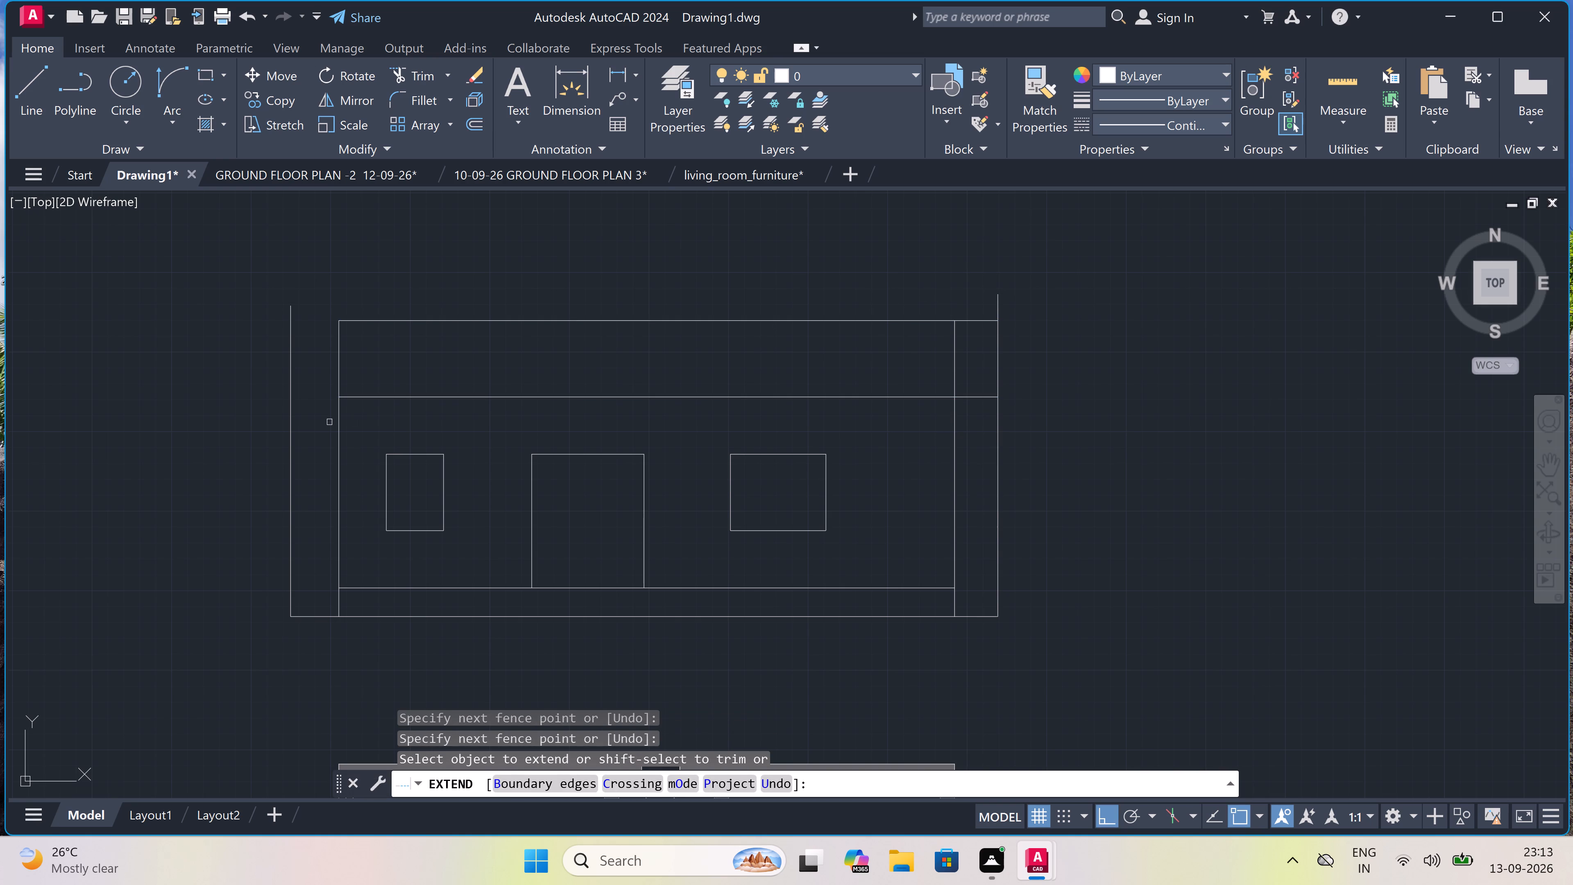
pyautogui.moveTo(355, 416); pyautogui.dragTo(355, 411)
pyautogui.click(377, 281)
pyautogui.press('Escape')
# Trim the west reference line above and below the parapet band, along with the base line stub west of the wall.
pyautogui.write('tr')
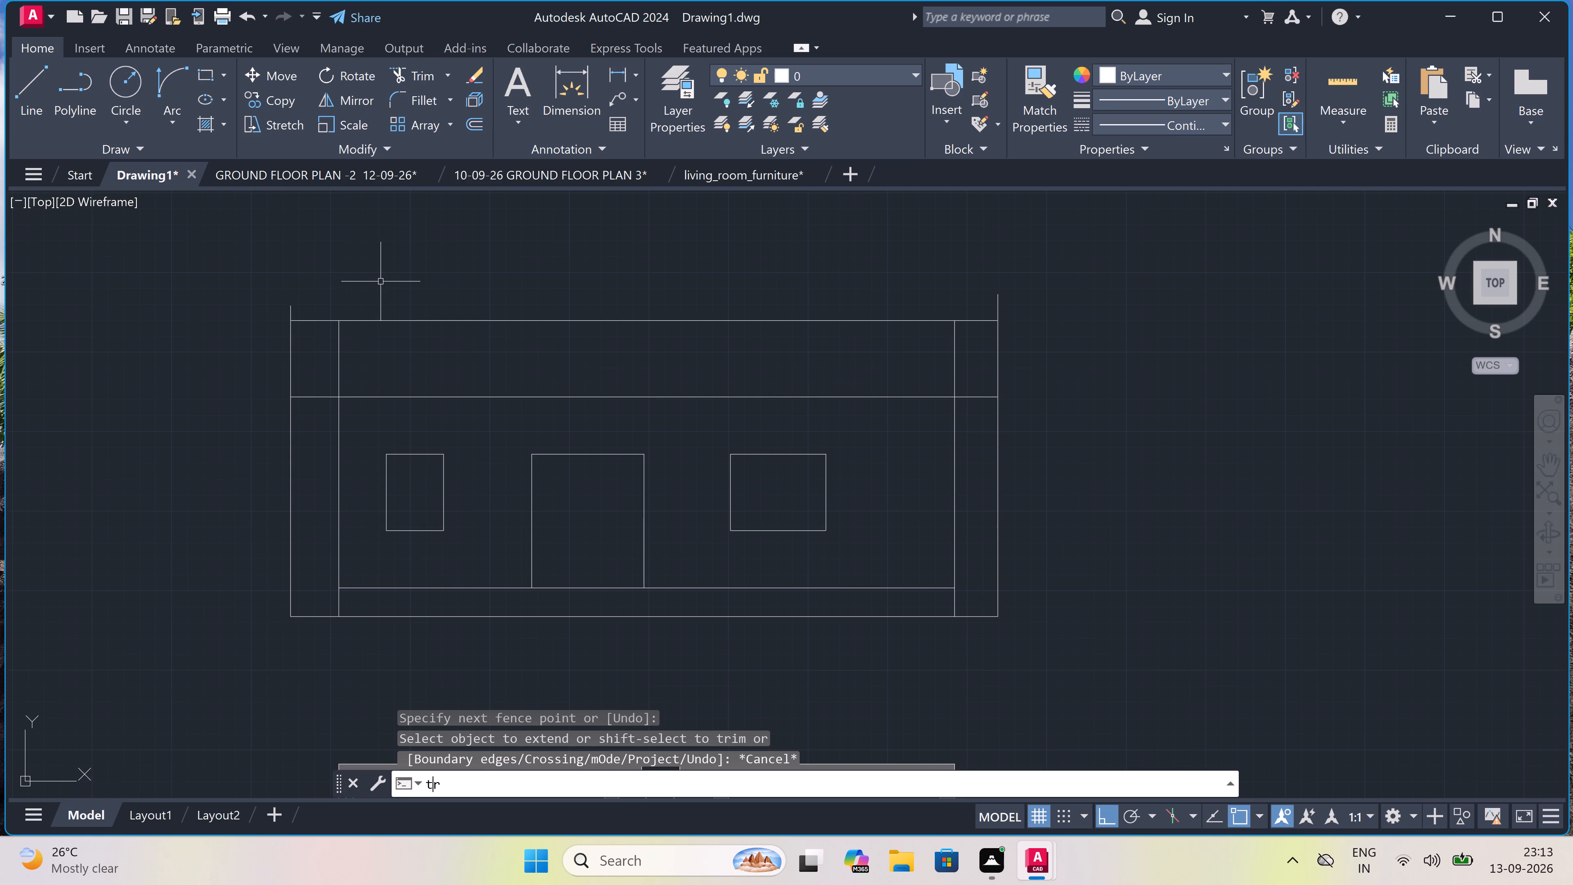
pyautogui.press('space')
pyautogui.scroll(2, 260, 307)
pyautogui.moveTo(288, 329); pyautogui.dragTo(288, 329)
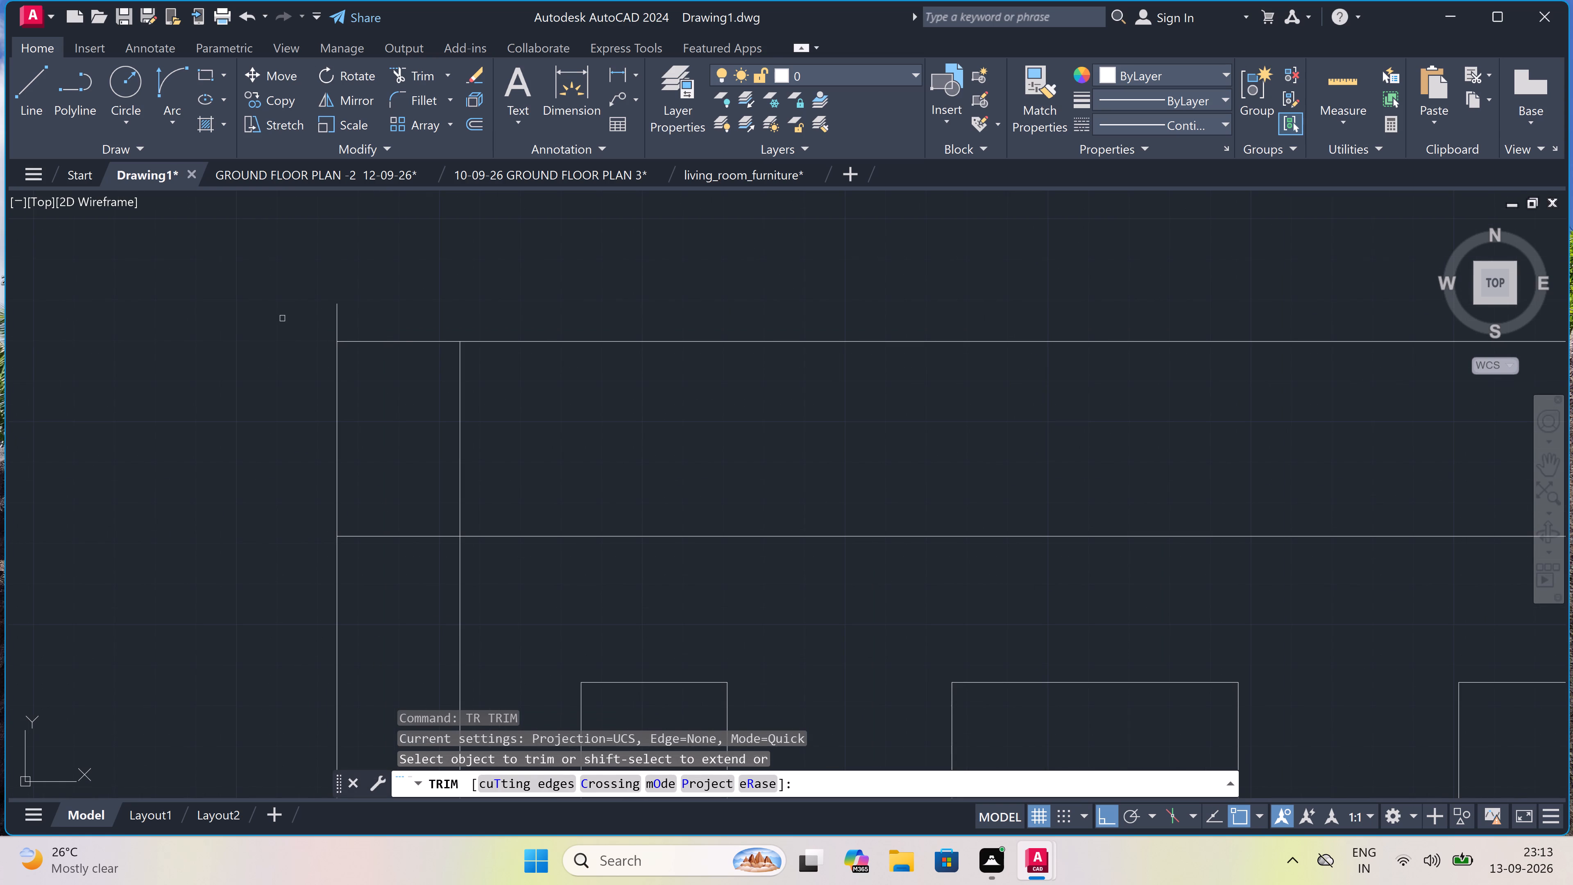
pyautogui.moveTo(288, 329); pyautogui.dragTo(317, 327)
pyautogui.click(406, 308)
pyautogui.scroll(-4, 406, 308)
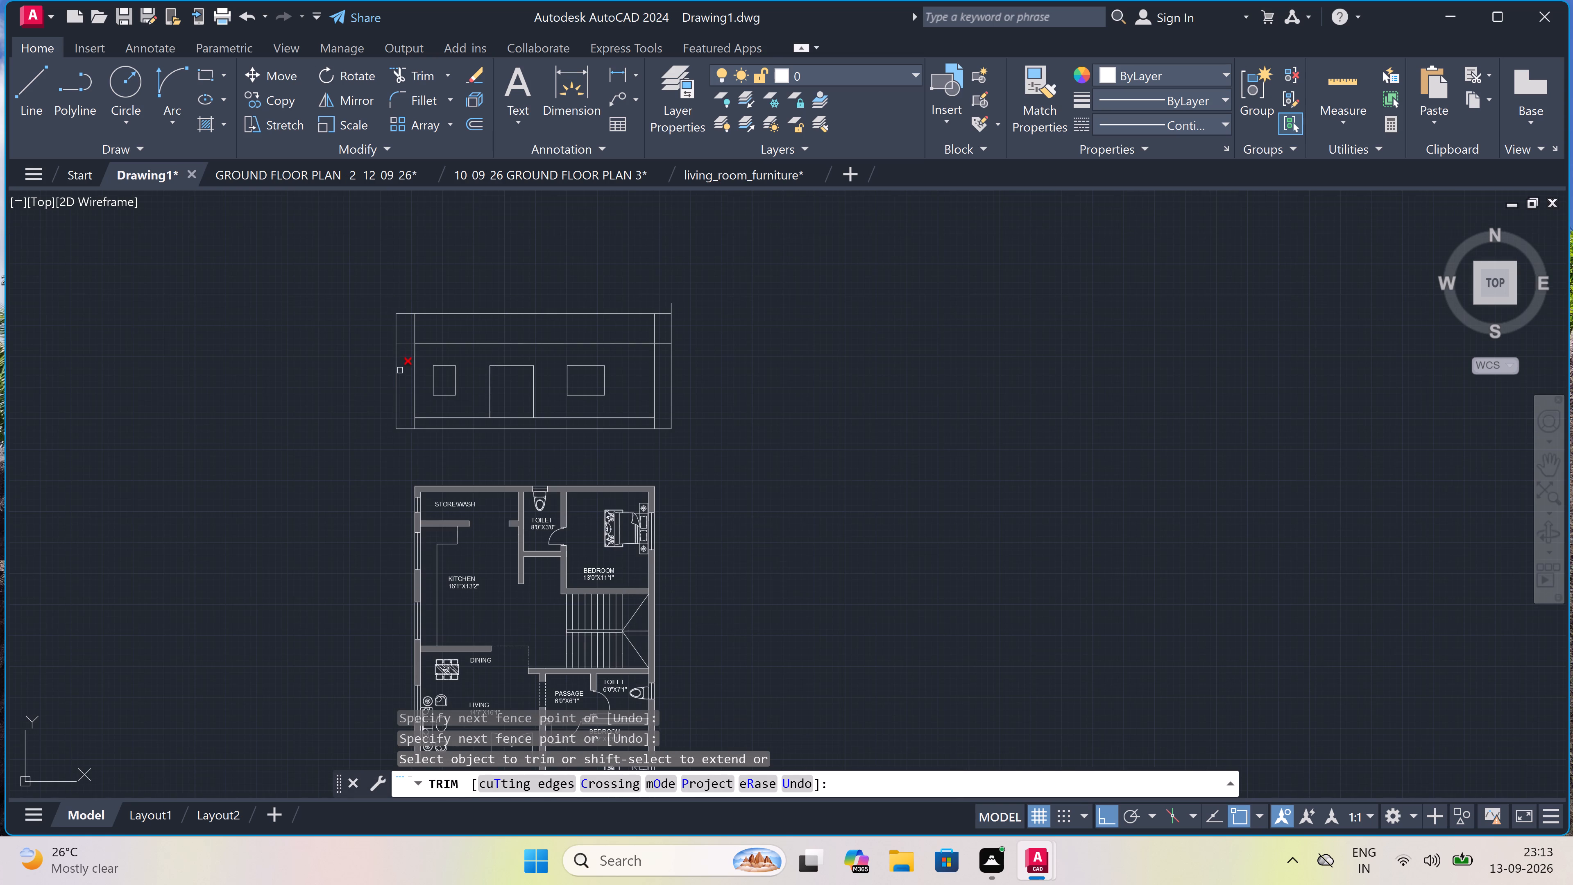
pyautogui.scroll(2, 397, 383)
pyautogui.click(397, 383)
pyautogui.click(384, 385)
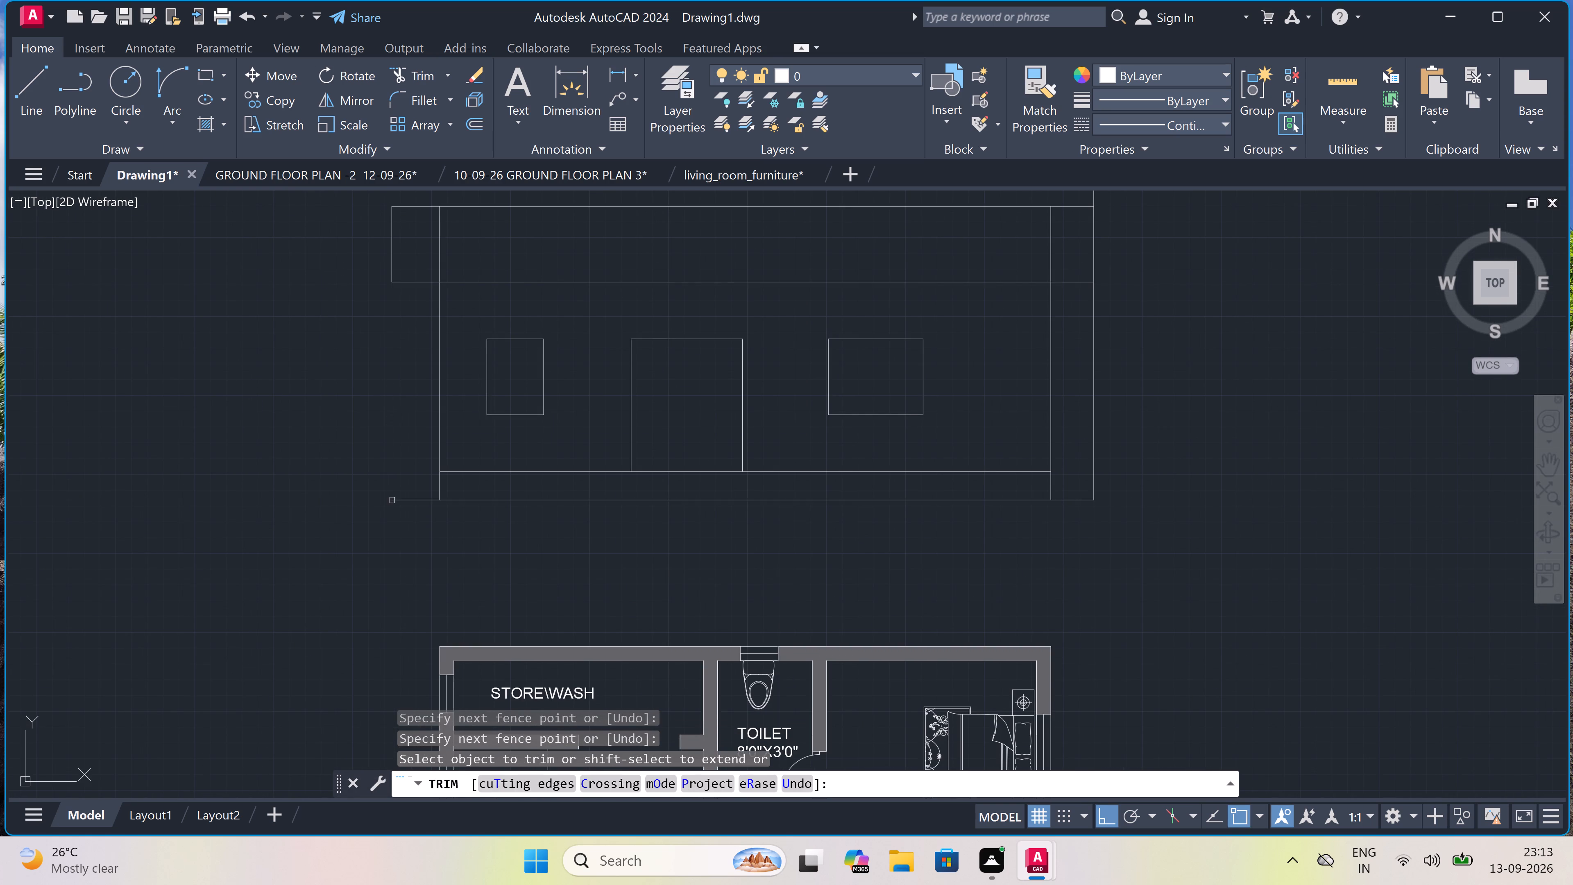
pyautogui.scroll(3, 390, 564)
pyautogui.moveTo(395, 563); pyautogui.dragTo(401, 539)
pyautogui.click(457, 268)
# Trim away the east reference line above and below the parapet top, along with the base line stub east of the wall.
pyautogui.scroll(-2, 457, 277)
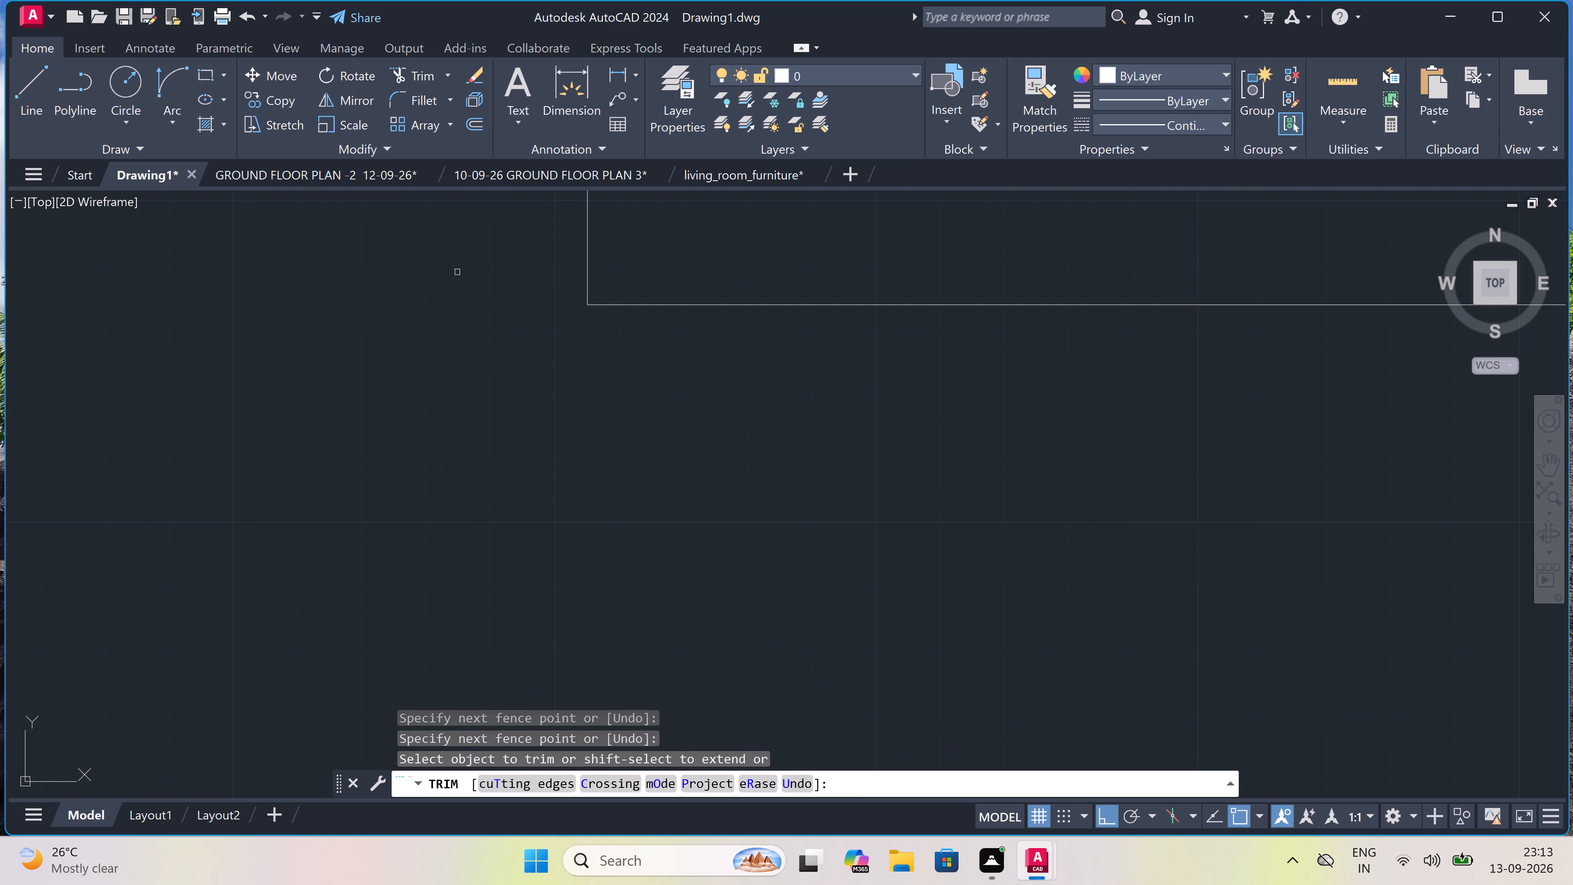
pyautogui.scroll(-8, 457, 272)
pyautogui.scroll(-1, 499, 293)
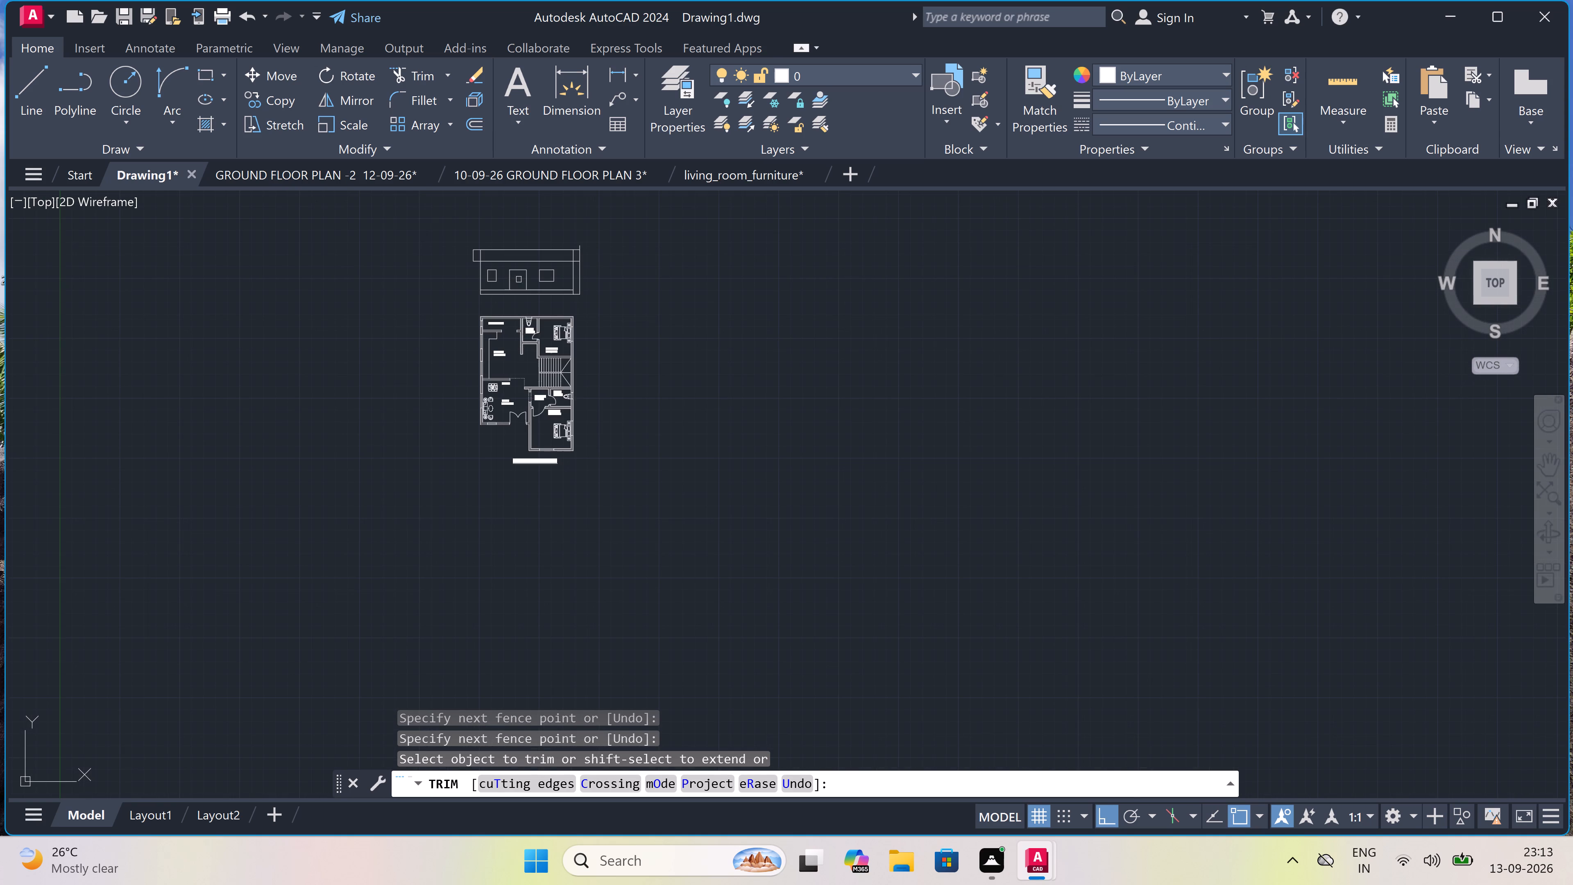
pyautogui.scroll(3, 595, 247)
pyautogui.scroll(4, 515, 229)
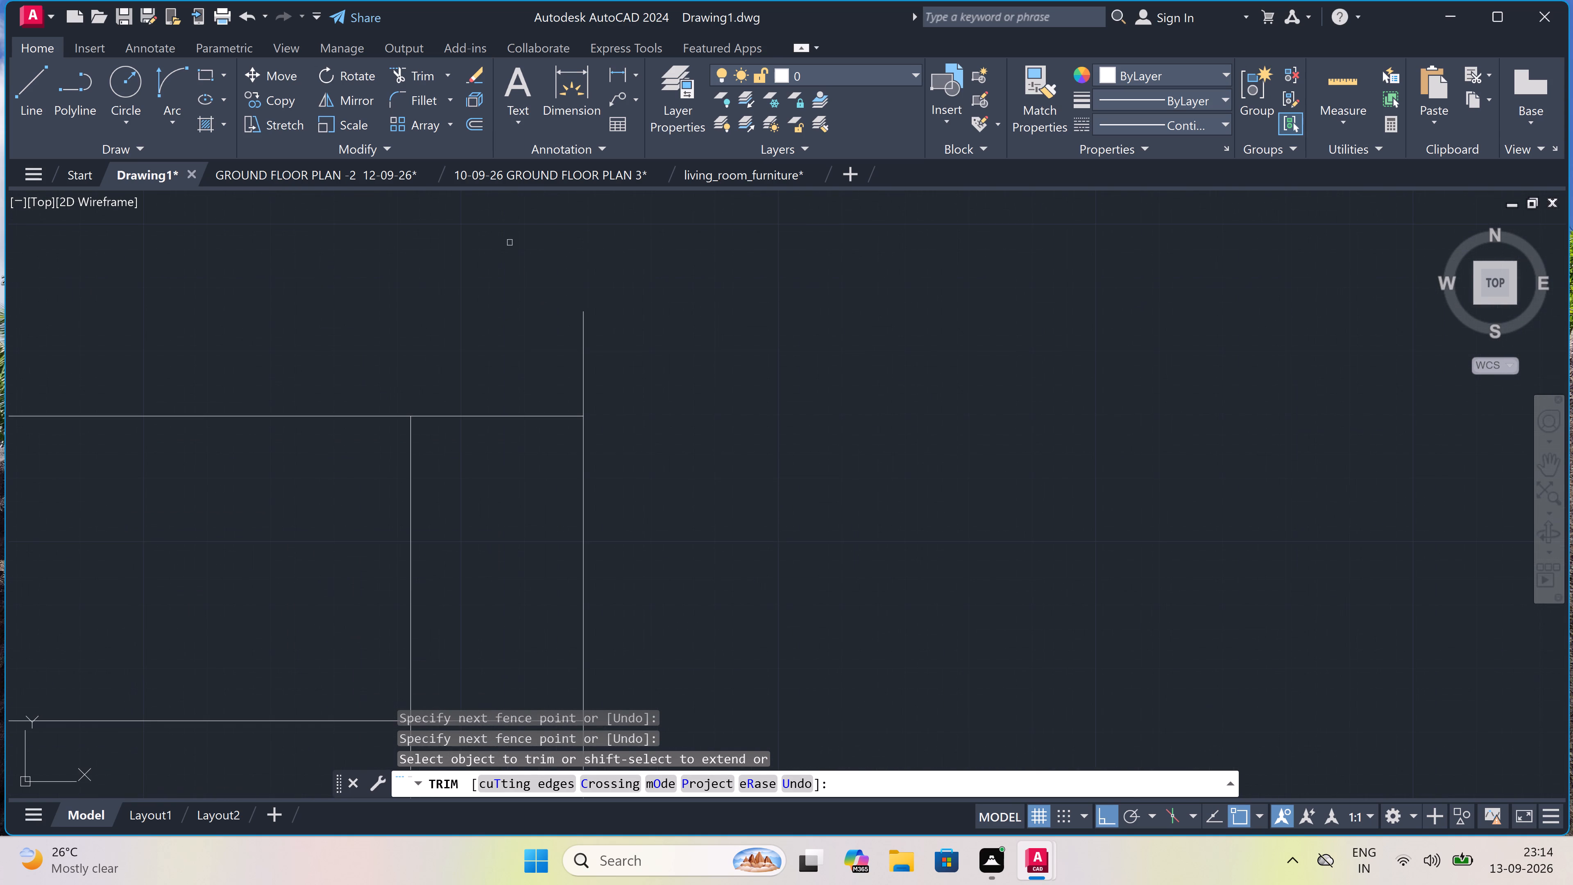
pyautogui.moveTo(517, 312); pyautogui.dragTo(552, 333)
pyautogui.click(654, 399)
pyautogui.scroll(-5, 656, 396)
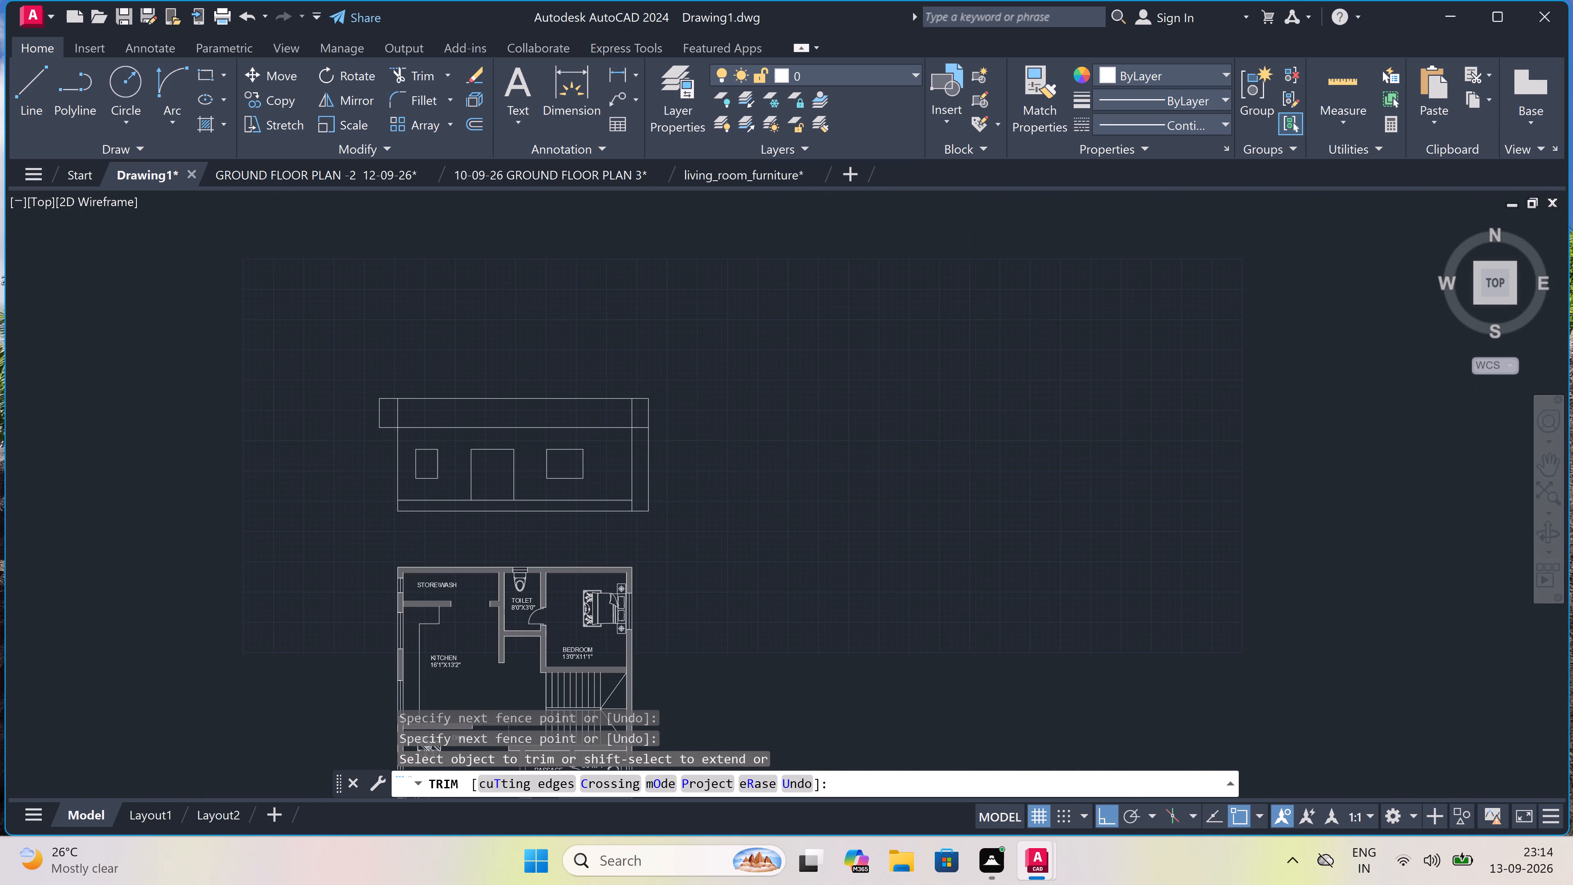
pyautogui.scroll(3, 650, 554)
pyautogui.moveTo(645, 470); pyautogui.dragTo(646, 459)
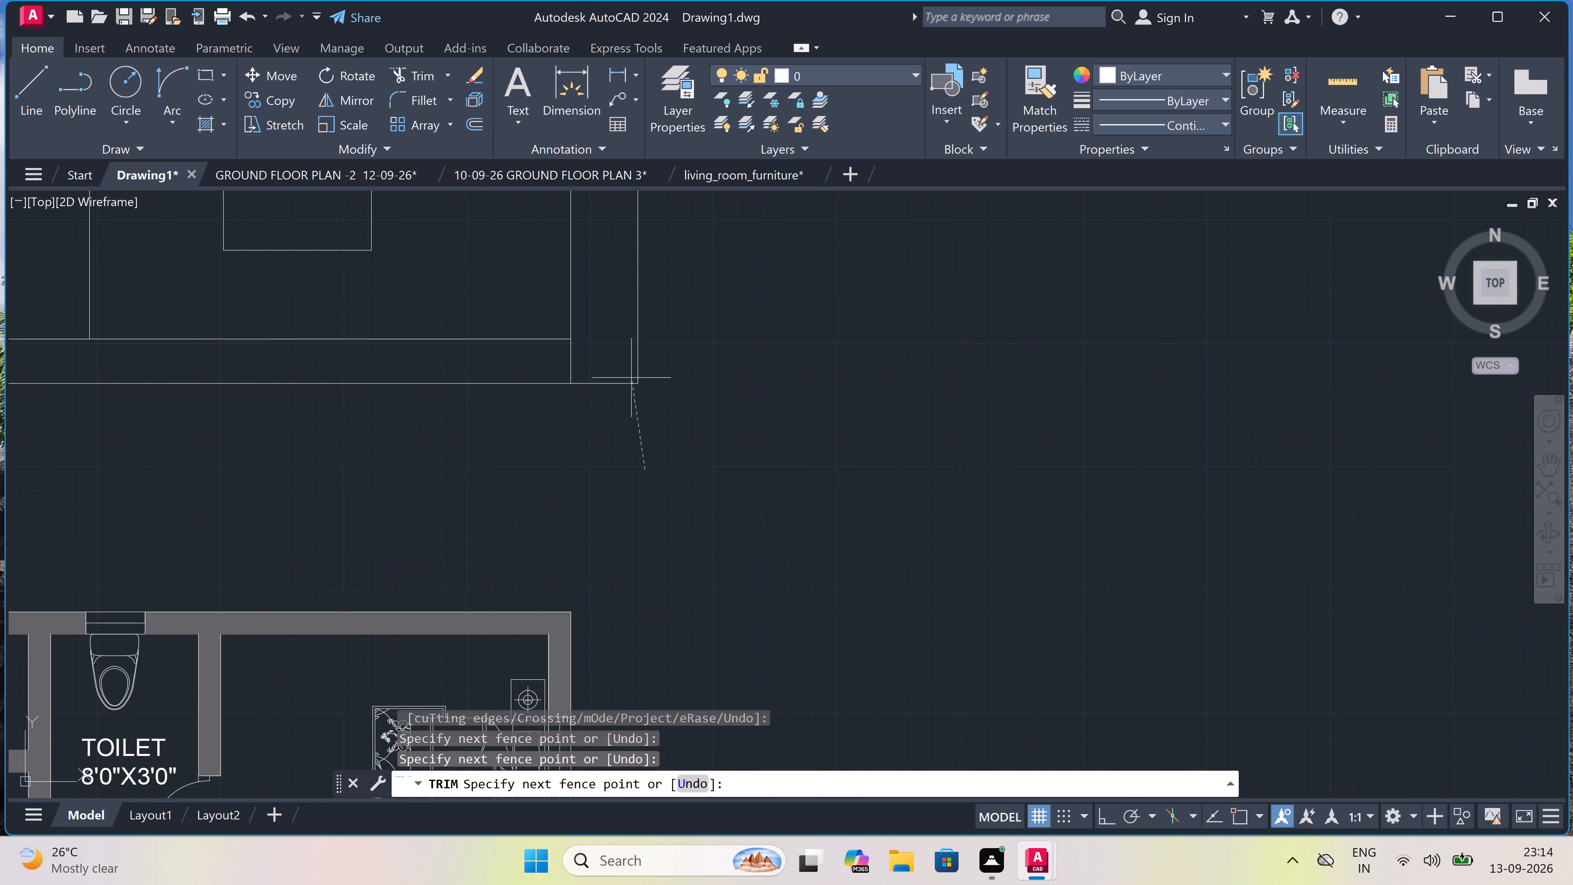
pyautogui.click(630, 373)
pyautogui.moveTo(630, 372); pyautogui.dragTo(631, 368)
pyautogui.click(659, 329)
# Trim both outer wall lines out of the parapet band so the walls stop at its lower line.
pyautogui.scroll(-5, 660, 330)
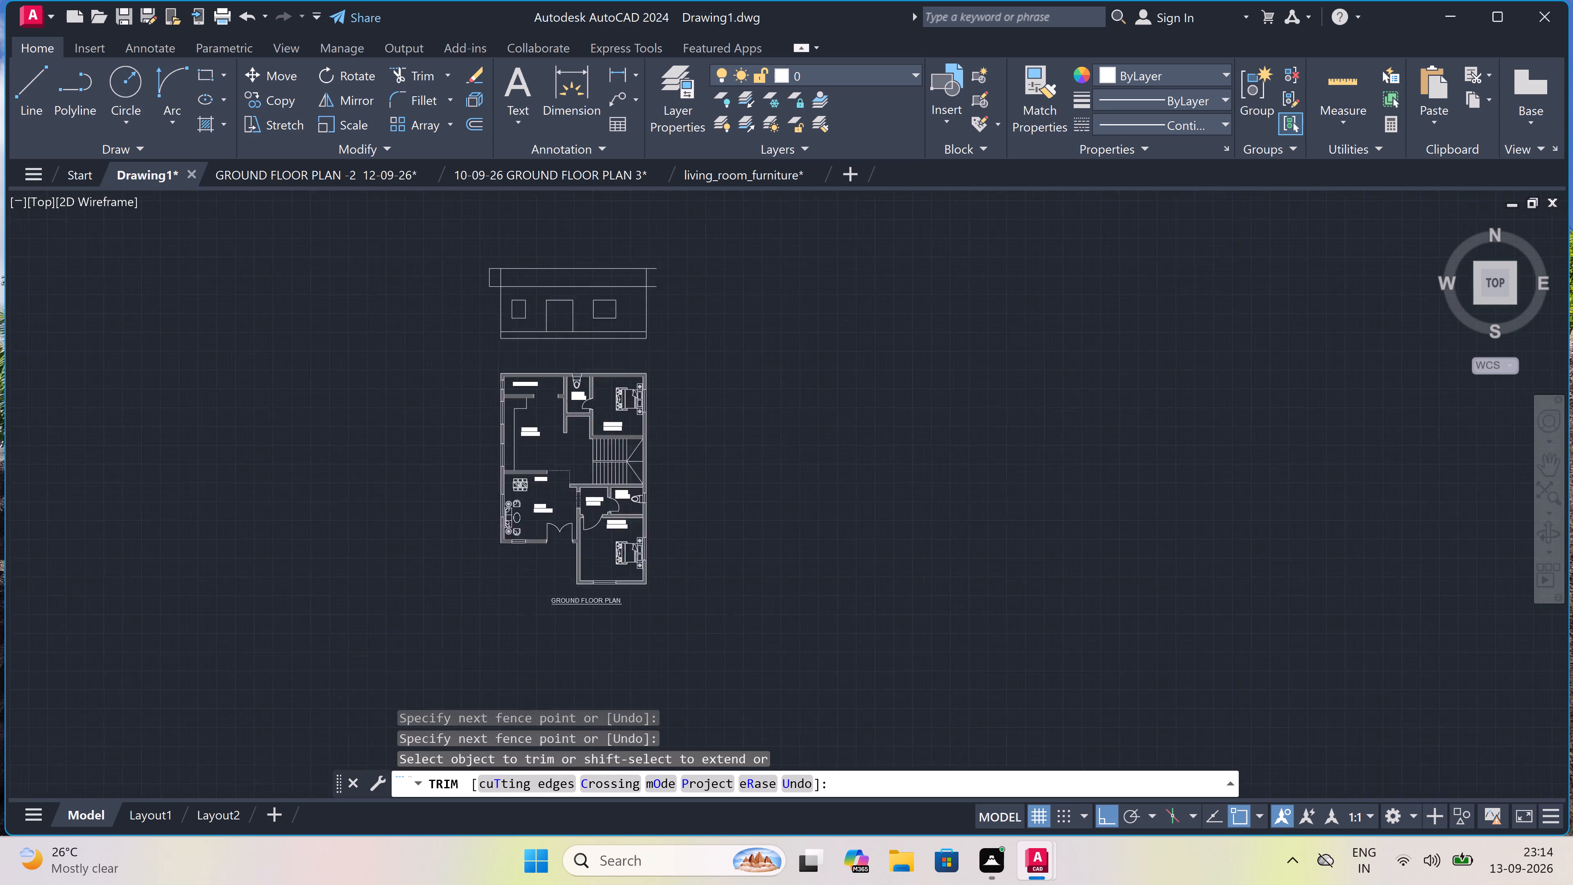
pyautogui.scroll(4, 654, 285)
pyautogui.scroll(-2, 648, 294)
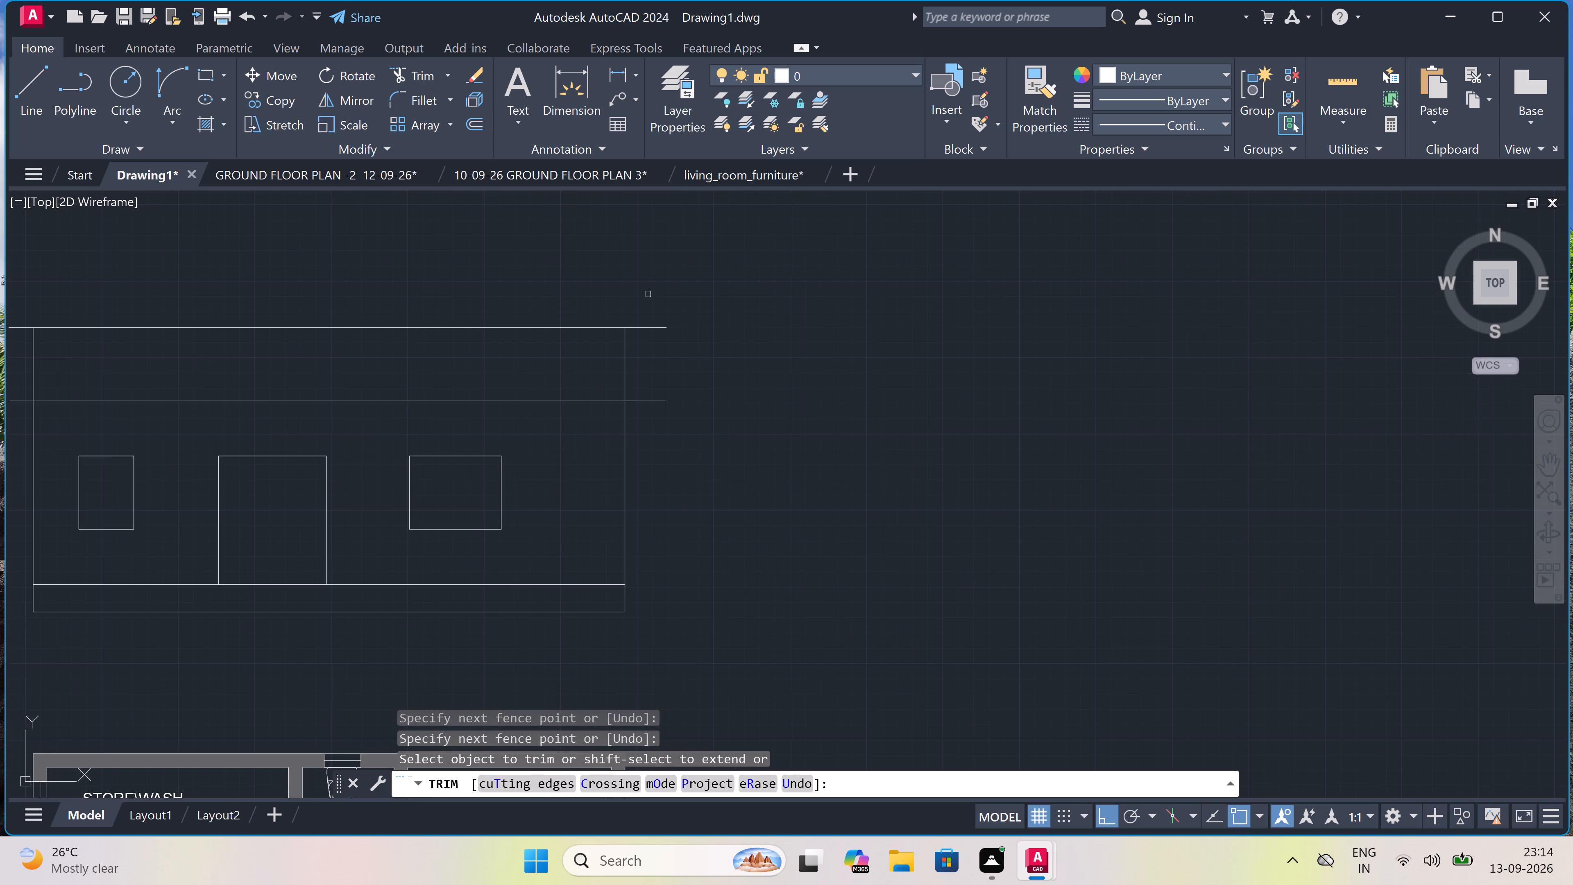
pyautogui.scroll(2, 424, 319)
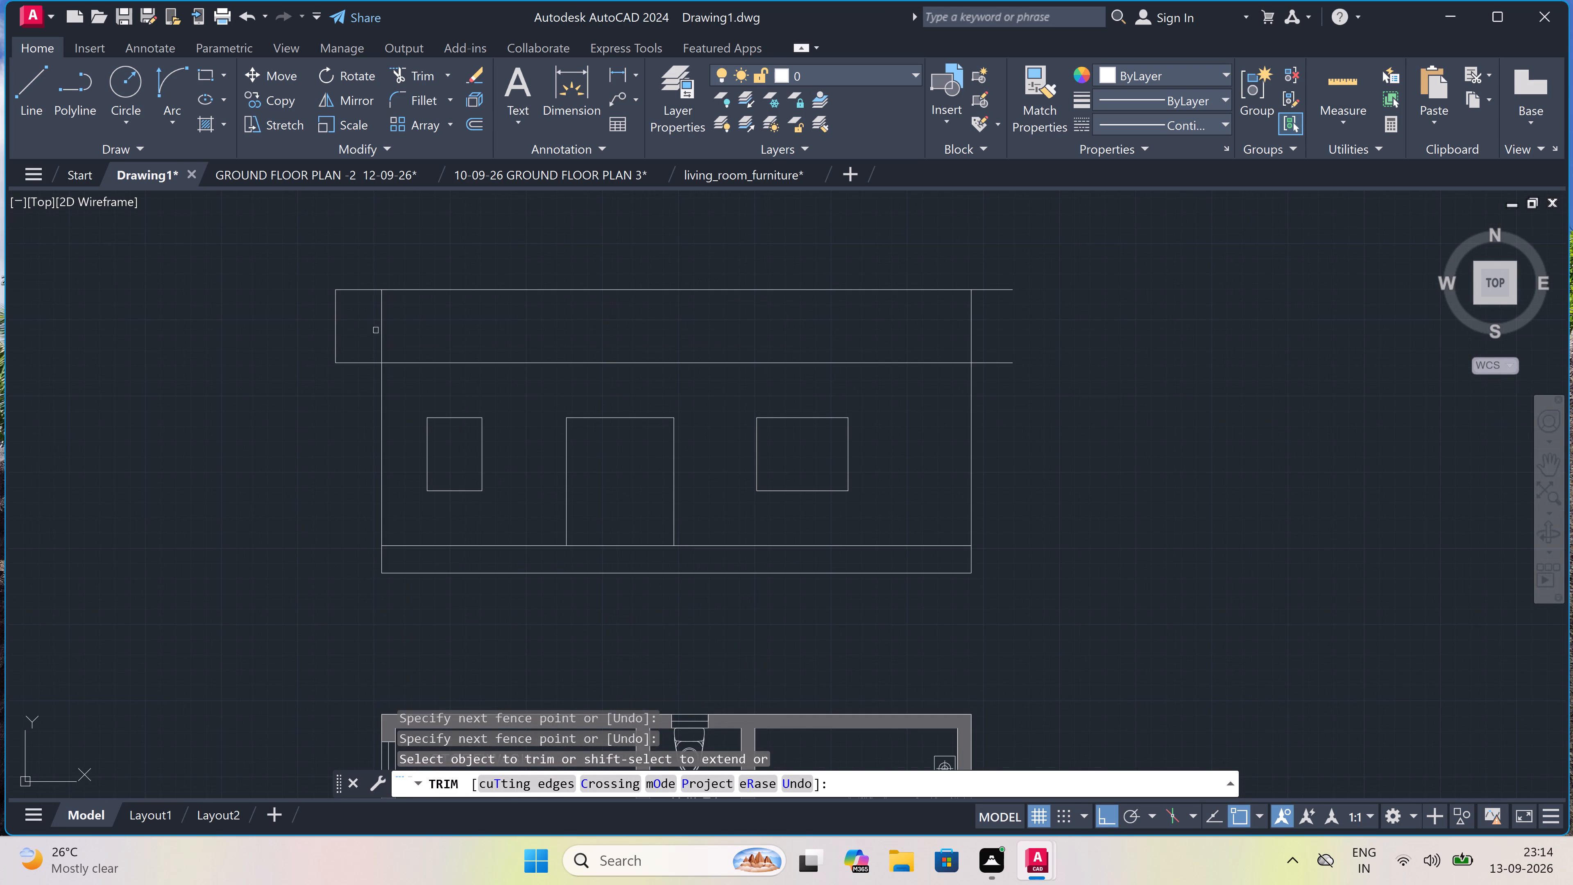
pyautogui.click(376, 330)
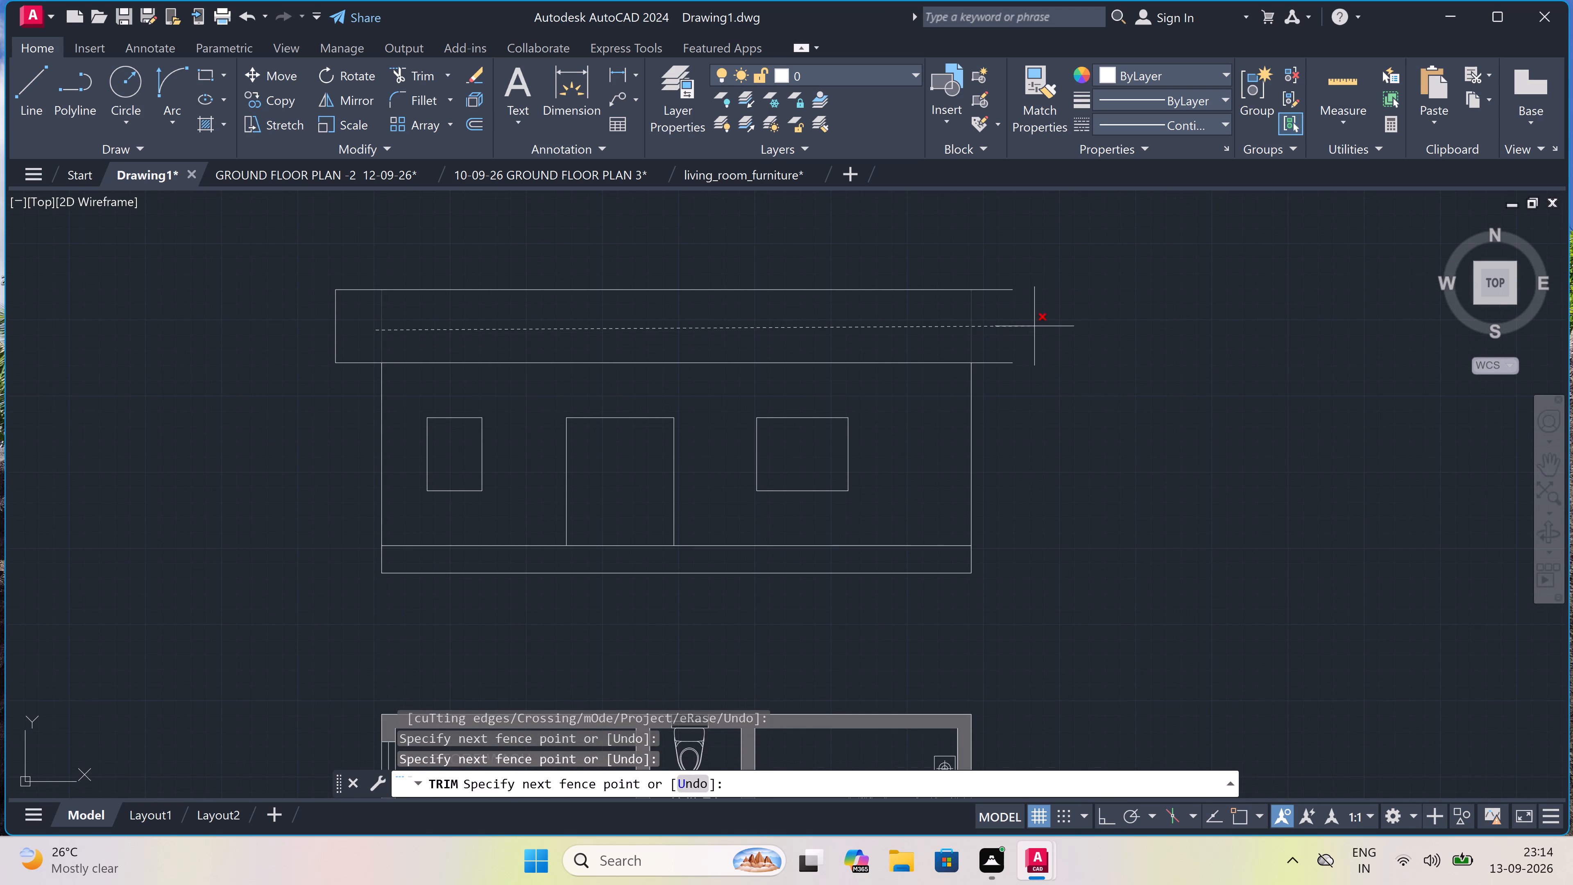
pyautogui.click(1035, 326)
pyautogui.press('Escape')
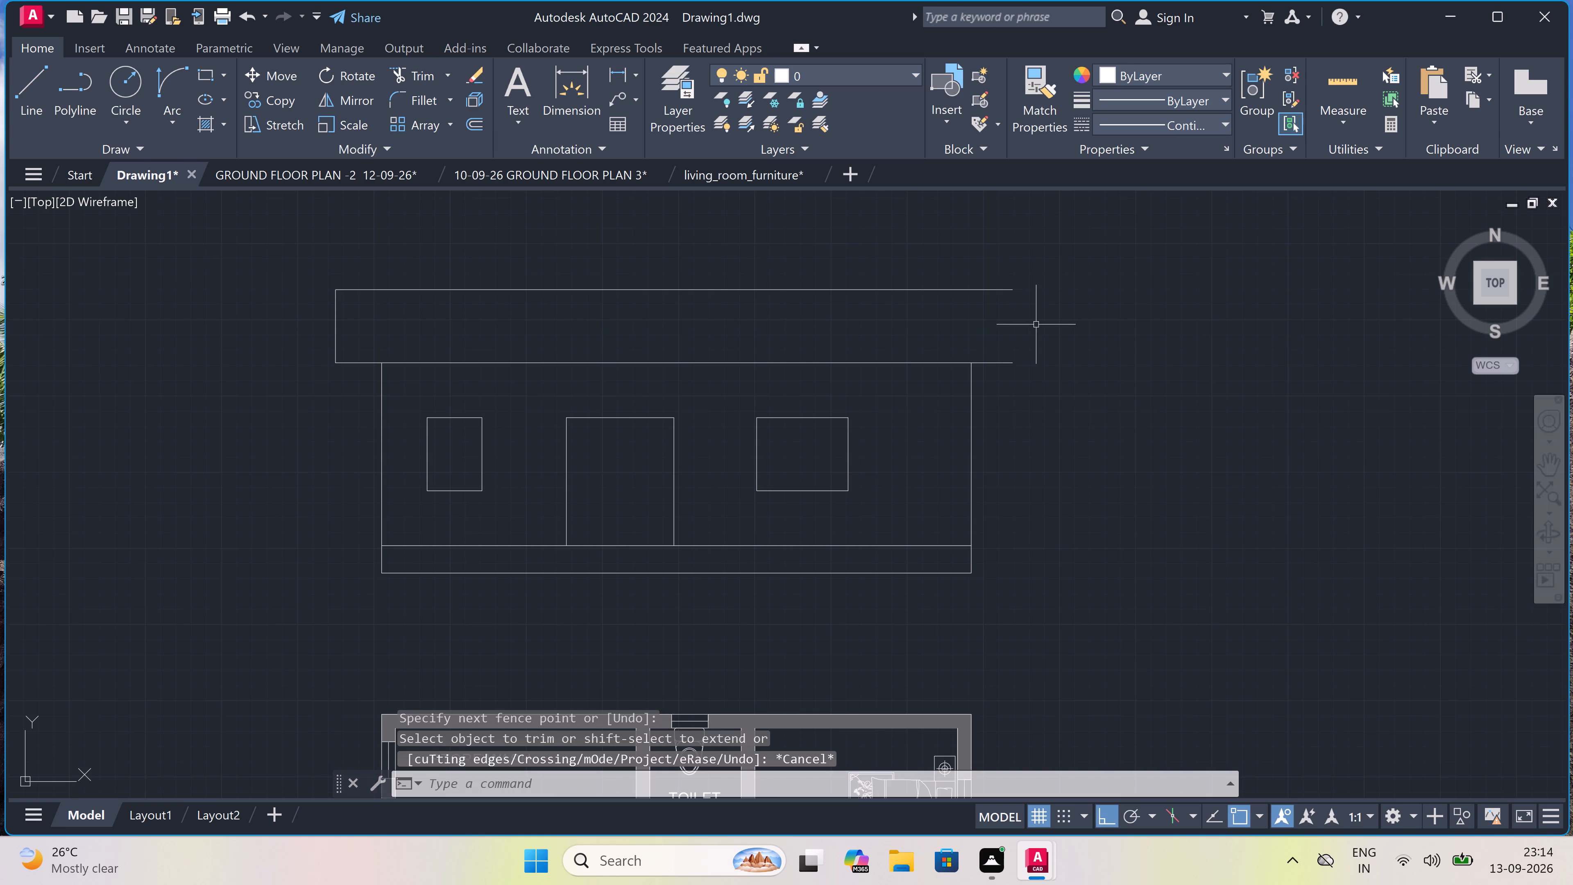
# Draw a vertical line closing the parapet band's east end between its top and bottom lines.
pyautogui.press('l')
pyautogui.press('space')
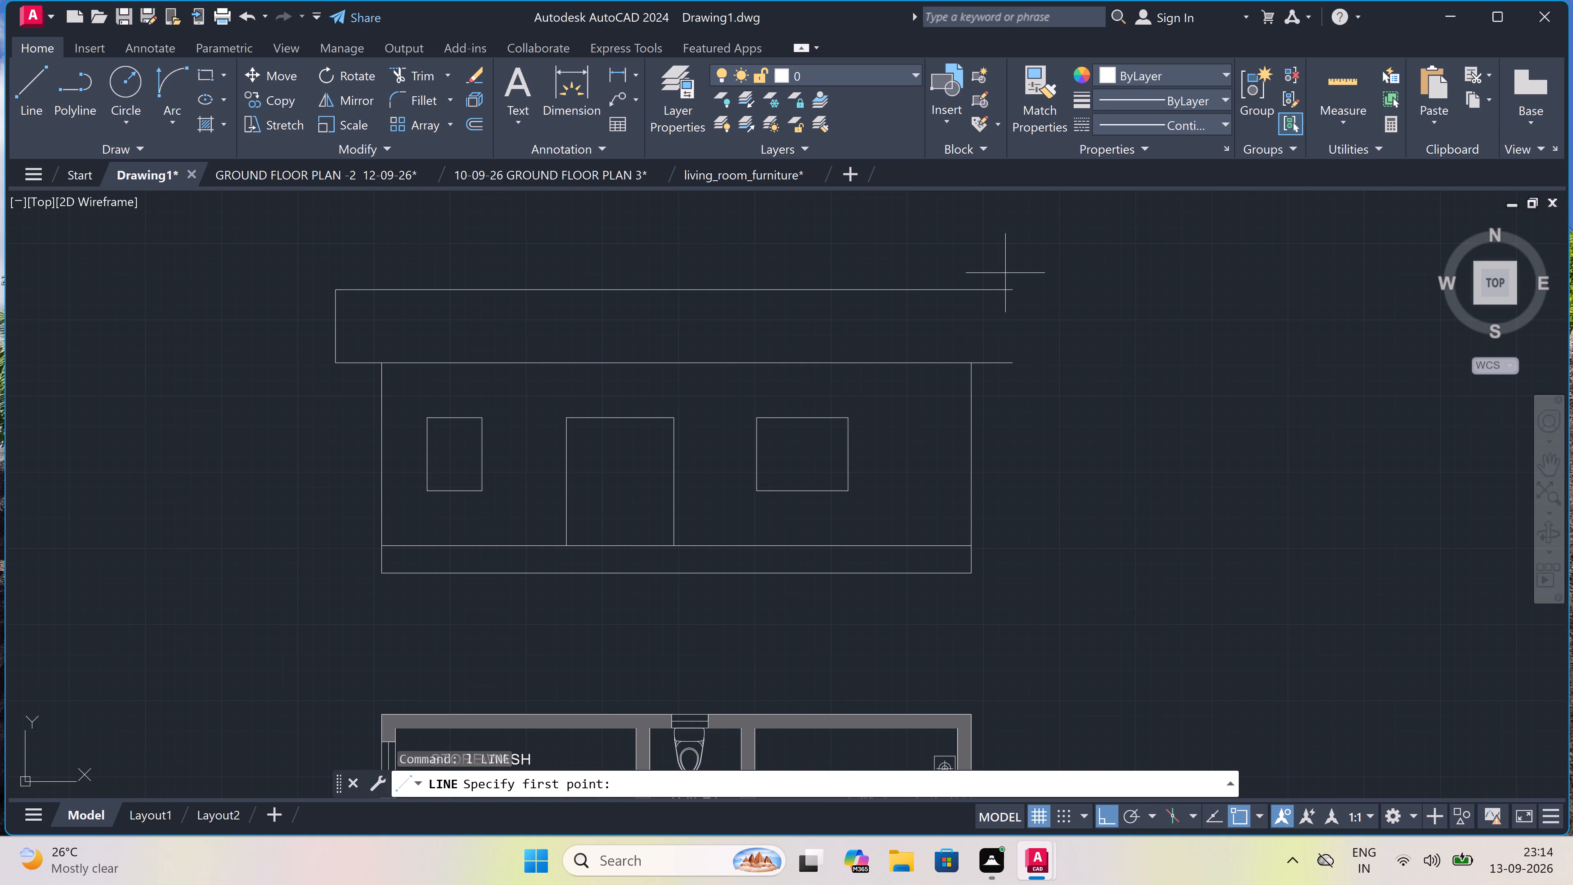
pyautogui.moveTo(1013, 288); pyautogui.dragTo(1013, 292)
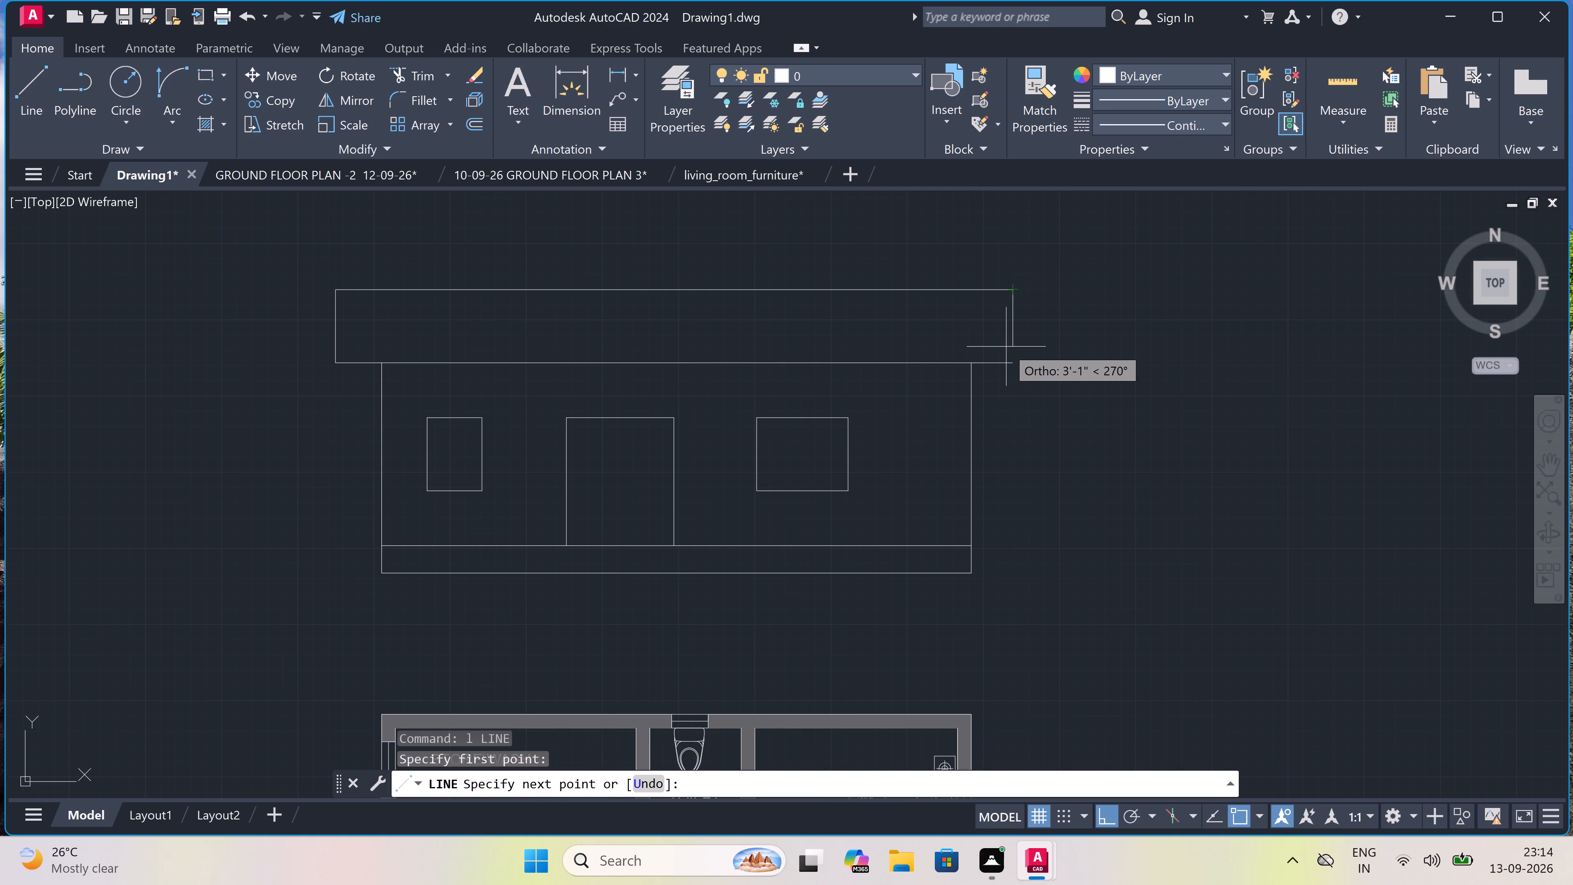
pyautogui.click(1013, 360)
pyautogui.press('Escape')
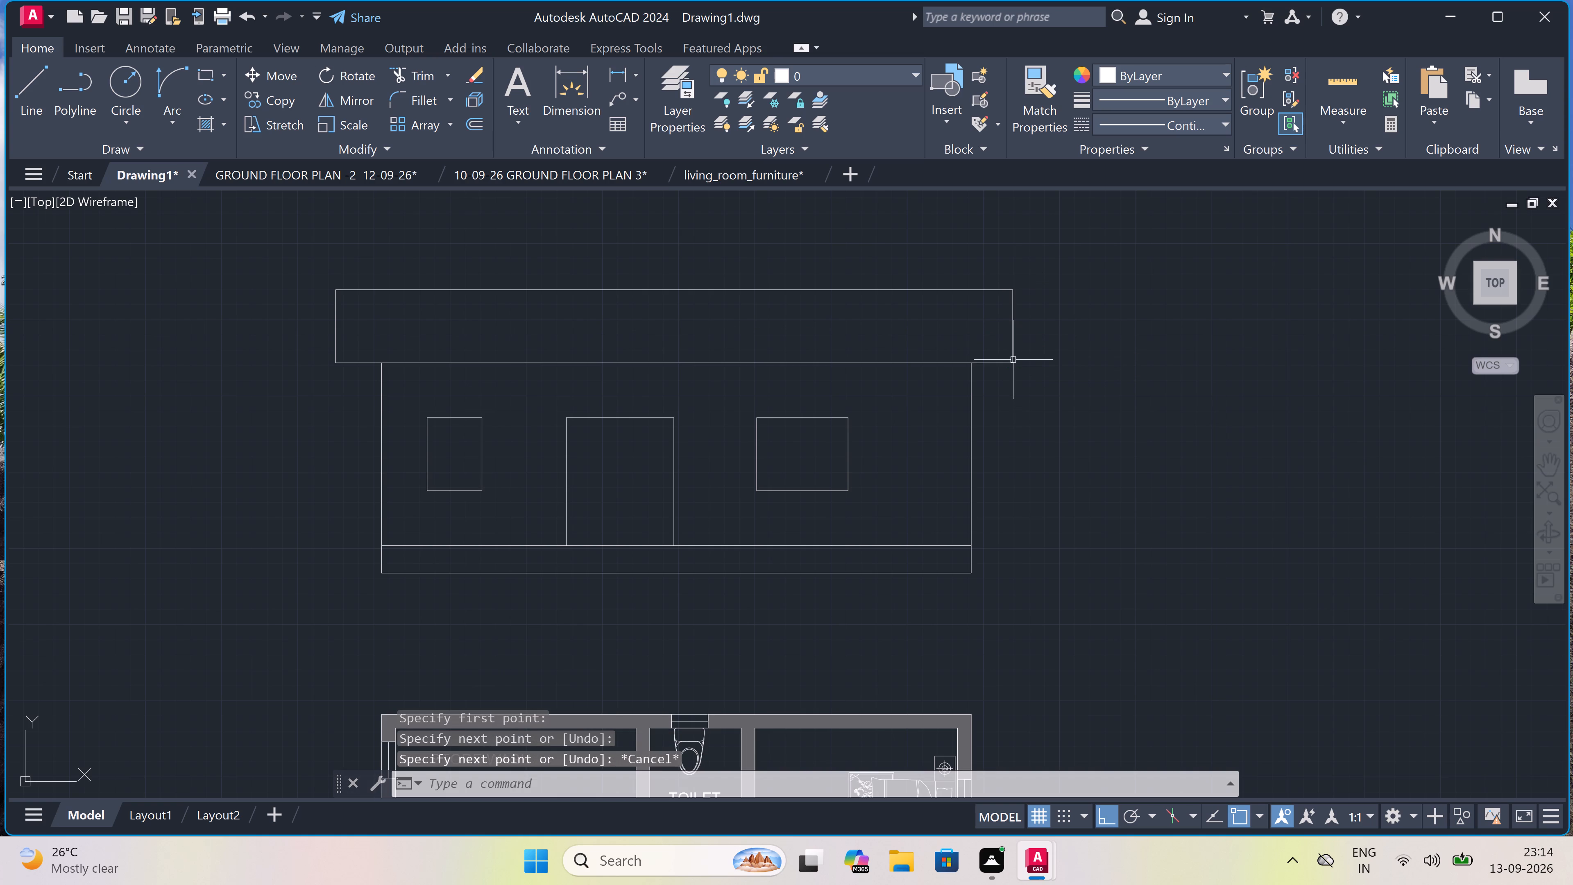
# Draw a sloping line from each lower corner of the parapet band down to the adjacent outer wall, with ortho off.
pyautogui.press('l')
pyautogui.press('space')
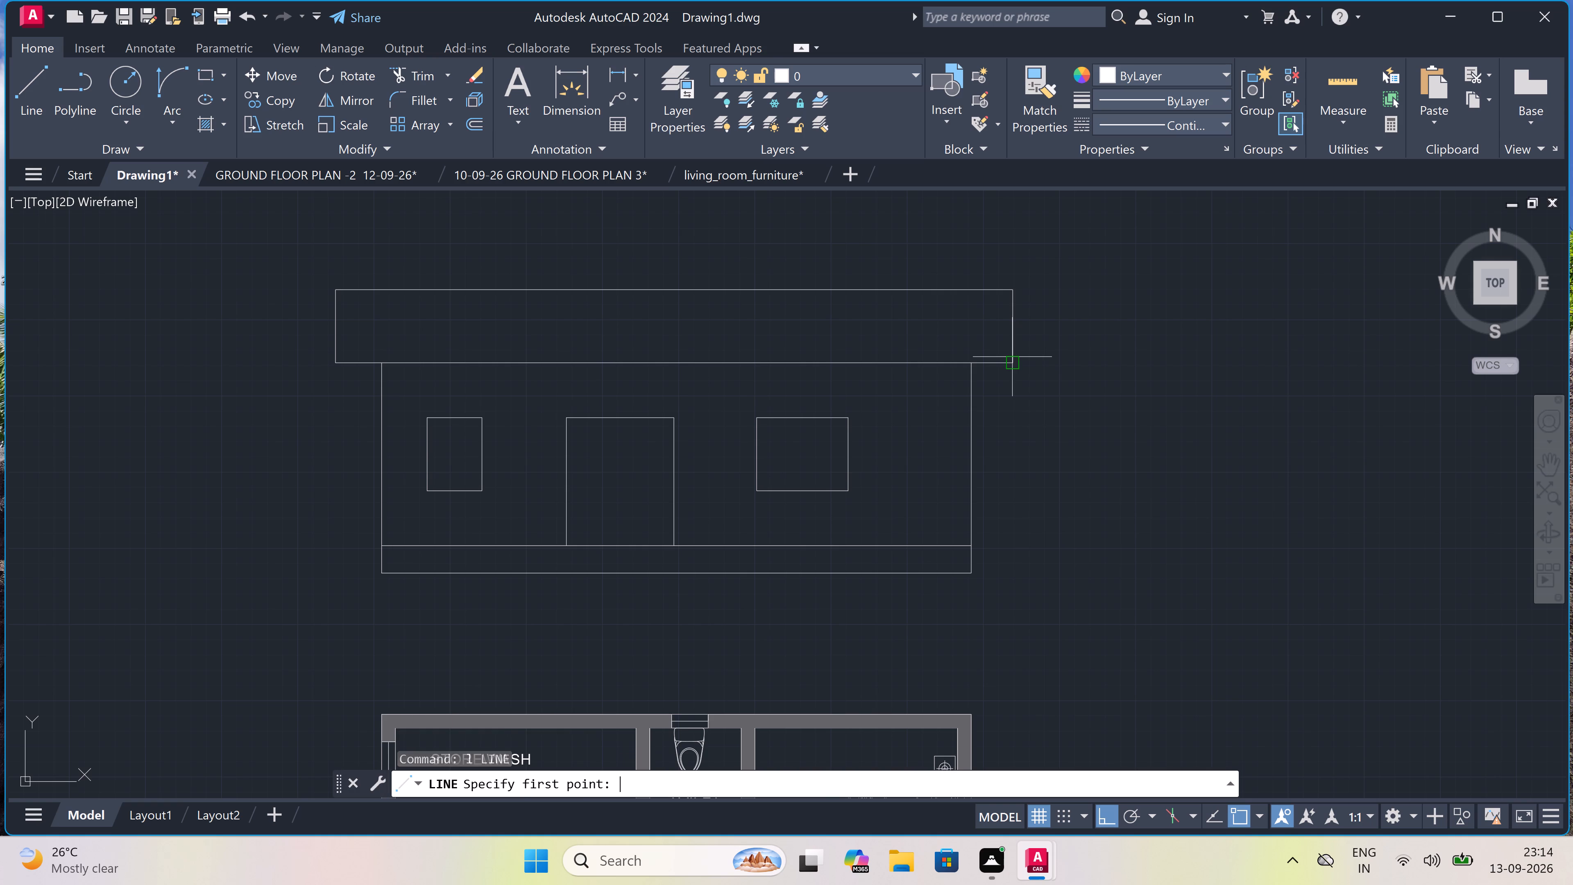
pyautogui.moveTo(1012, 358); pyautogui.dragTo(1007, 372)
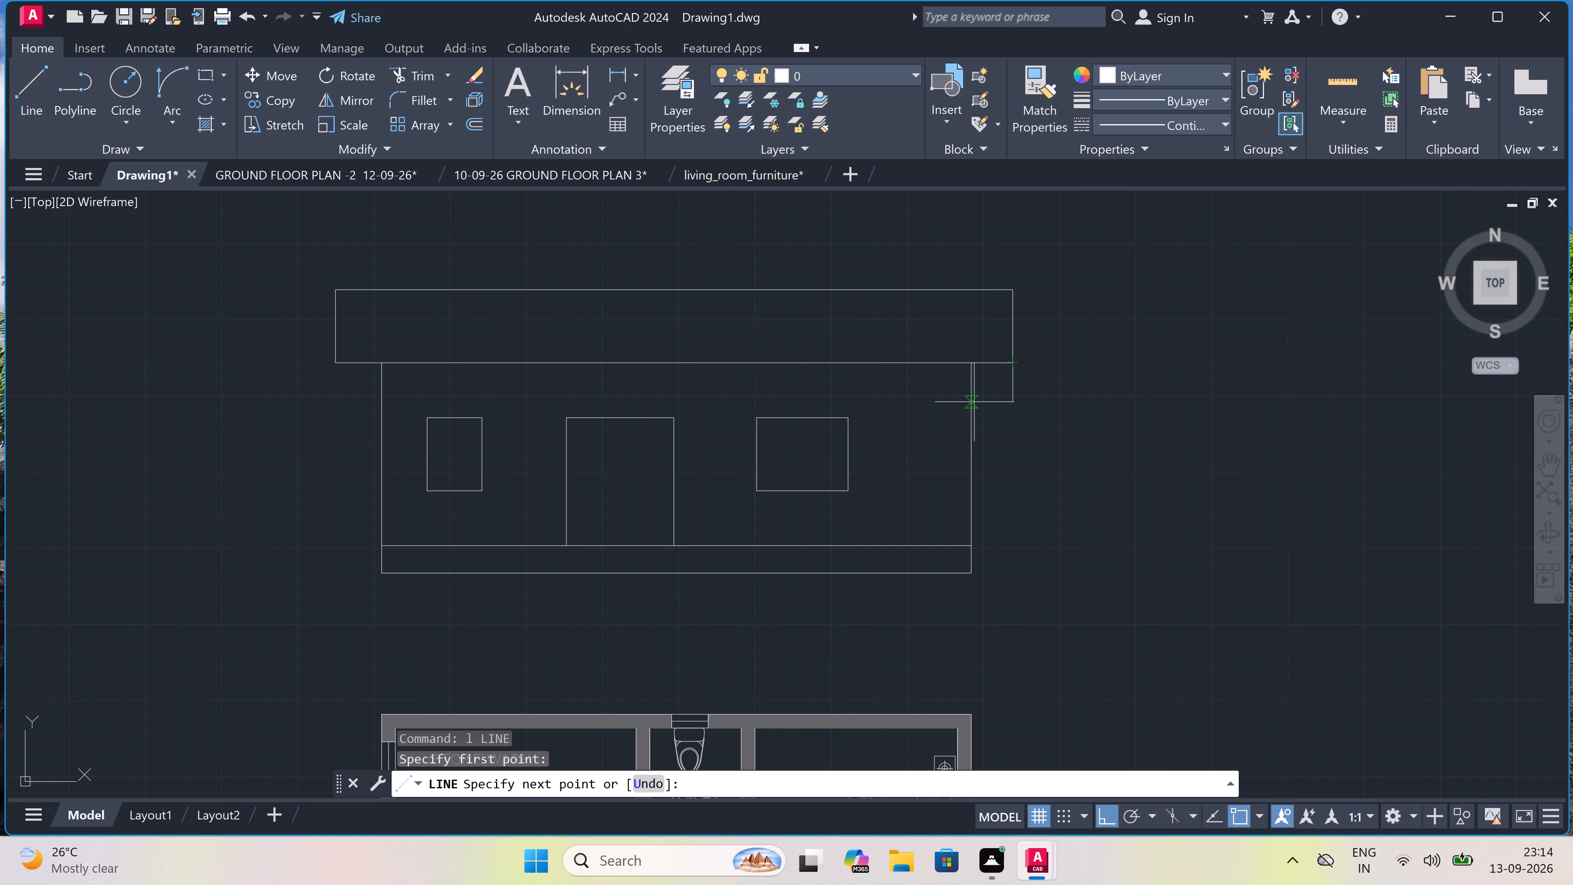
pyautogui.press('F8')
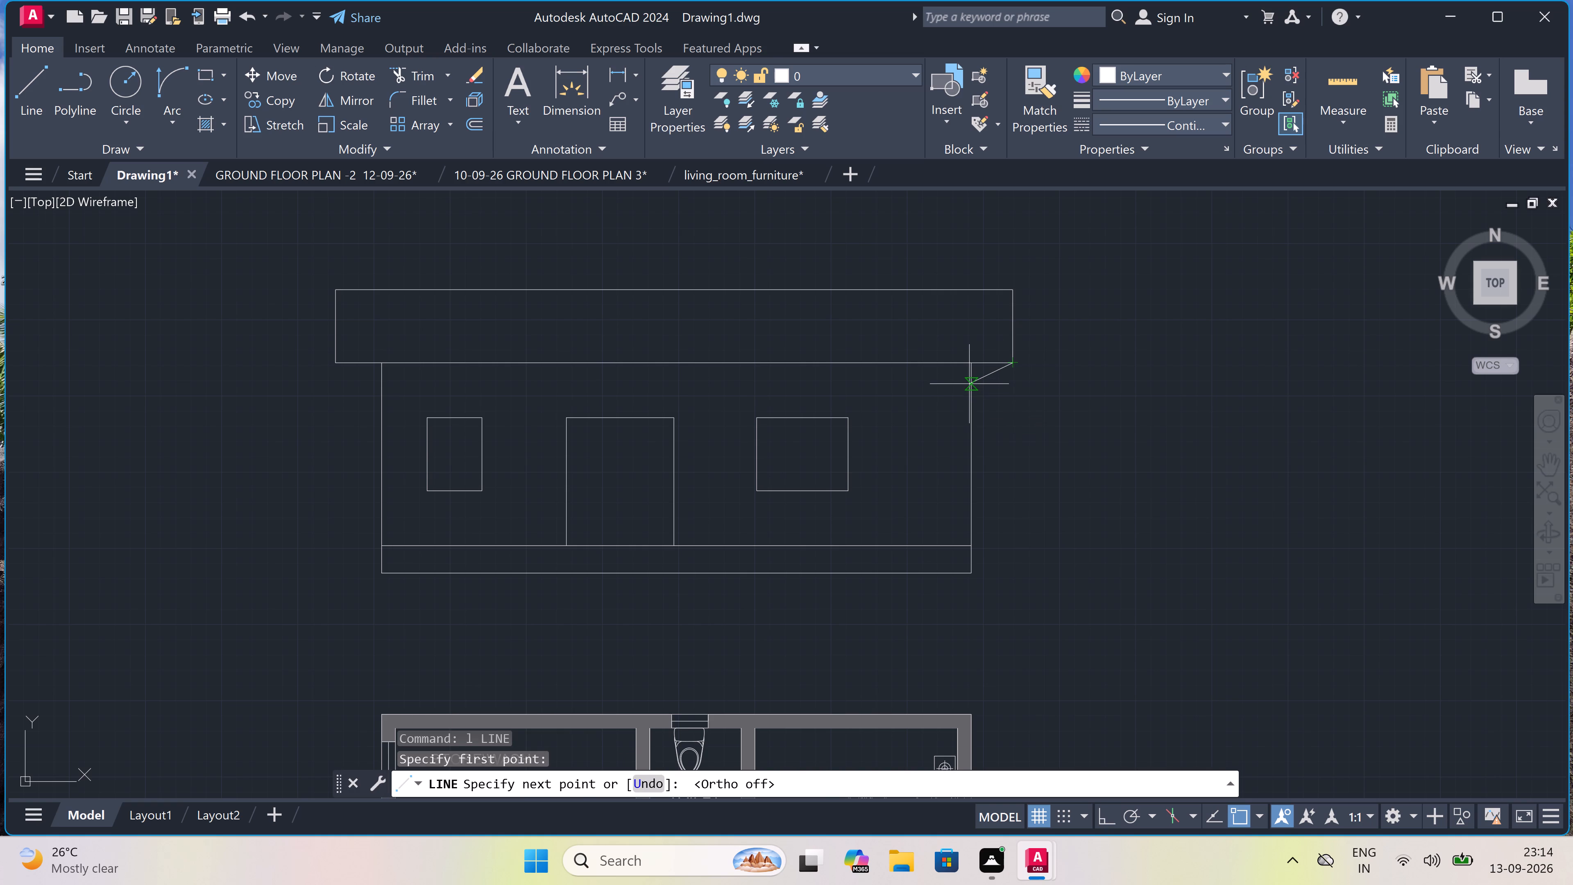
pyautogui.click(969, 384)
pyautogui.press('Escape')
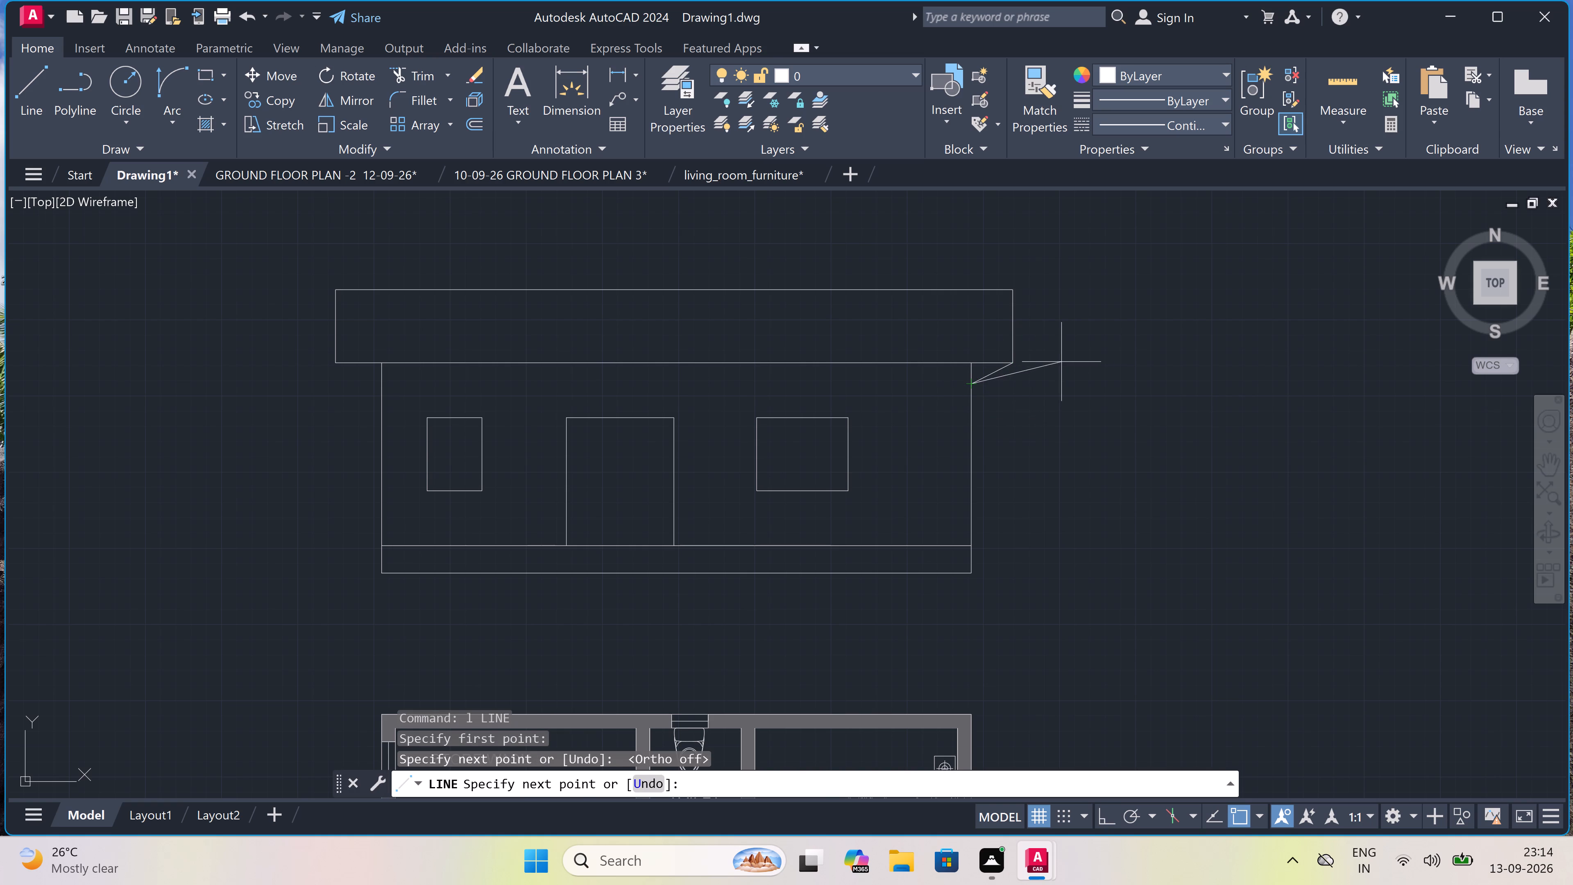
pyautogui.press('space')
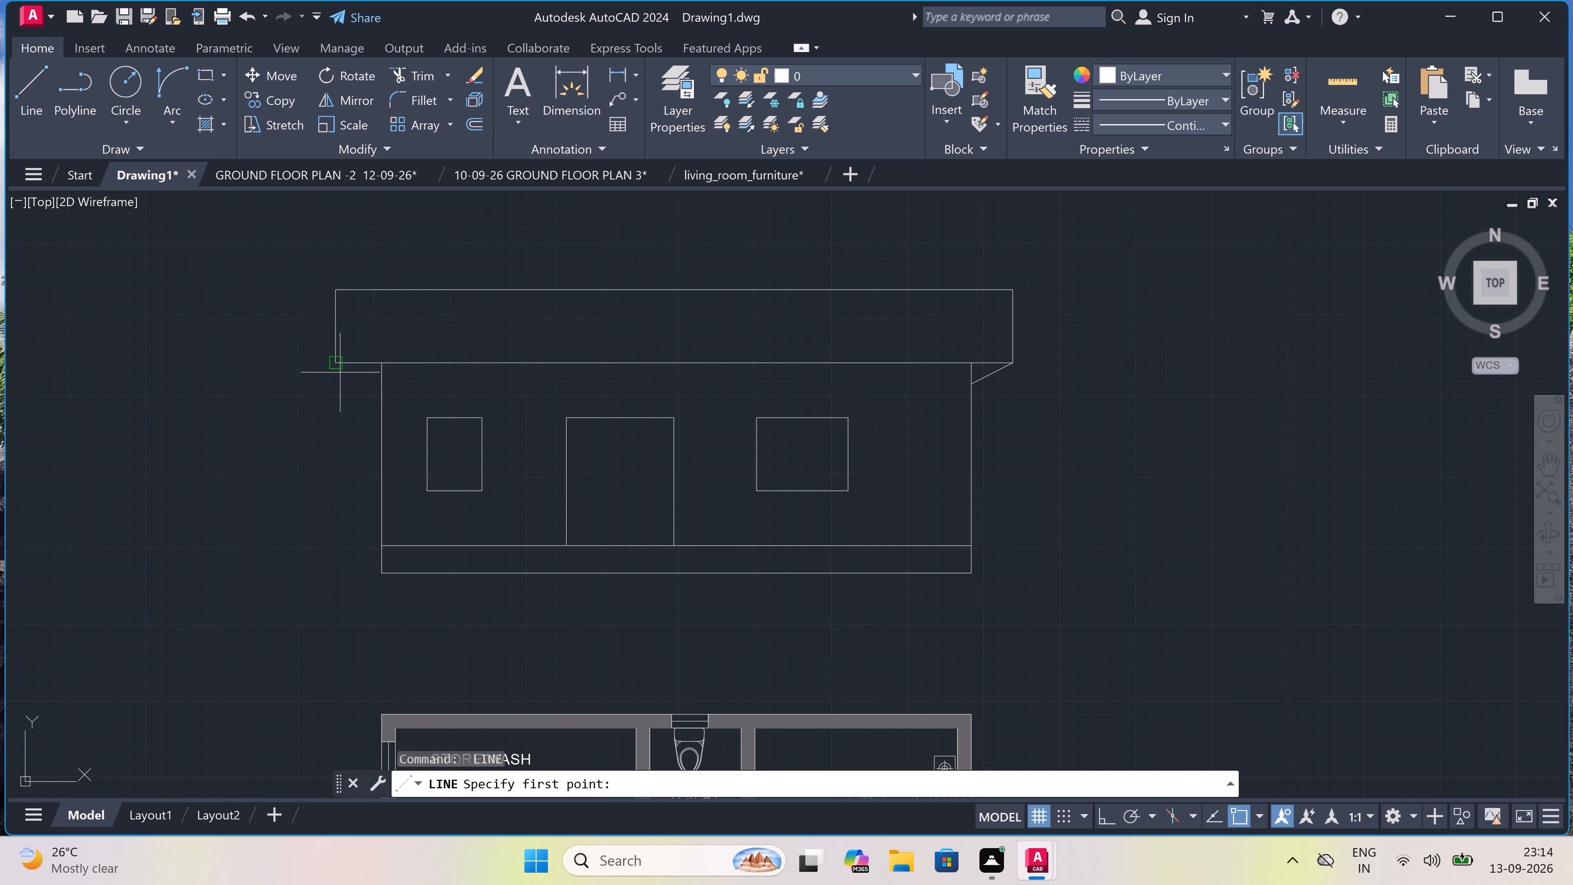
pyautogui.click(335, 365)
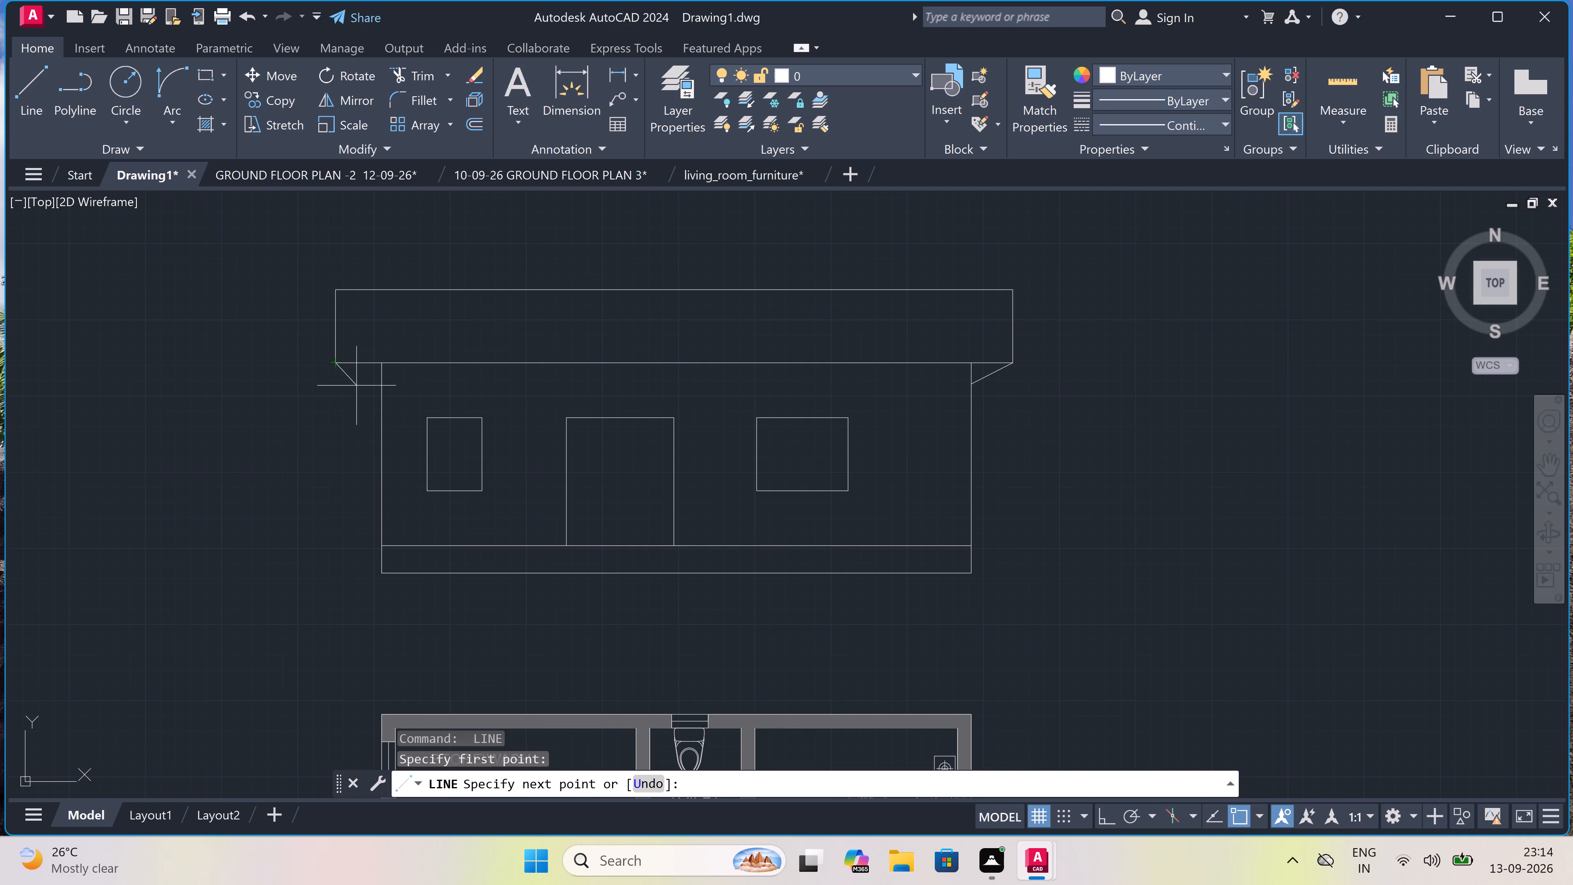
pyautogui.click(381, 385)
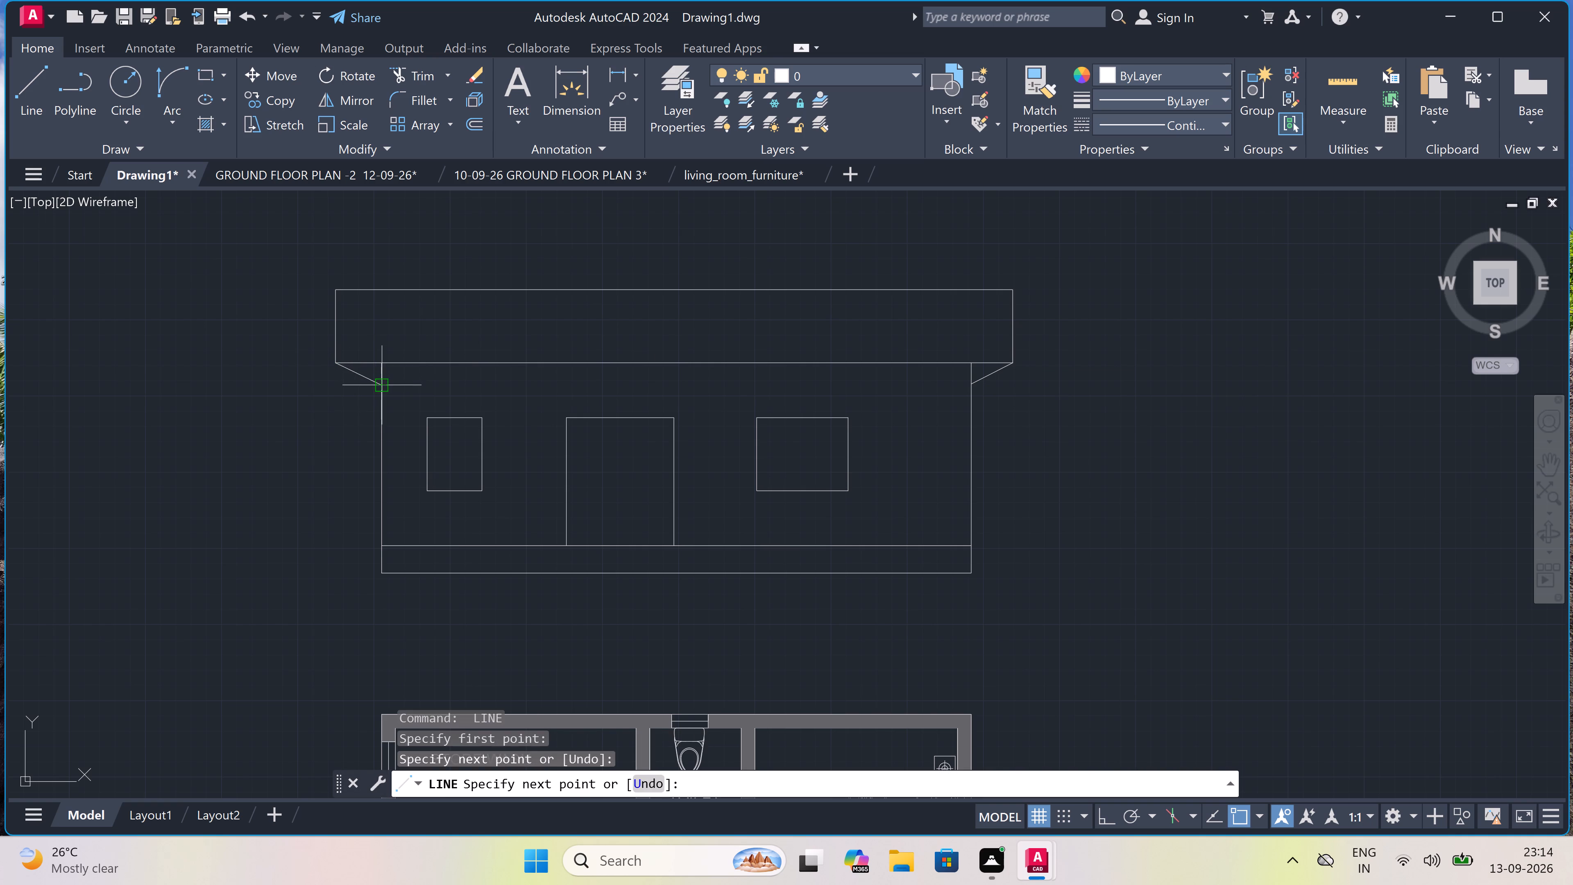
pyautogui.press('Escape')
# Draw a rectangle slightly inset within the elevation's door outline to form the door frame.
pyautogui.scroll(-1, 442, 344)
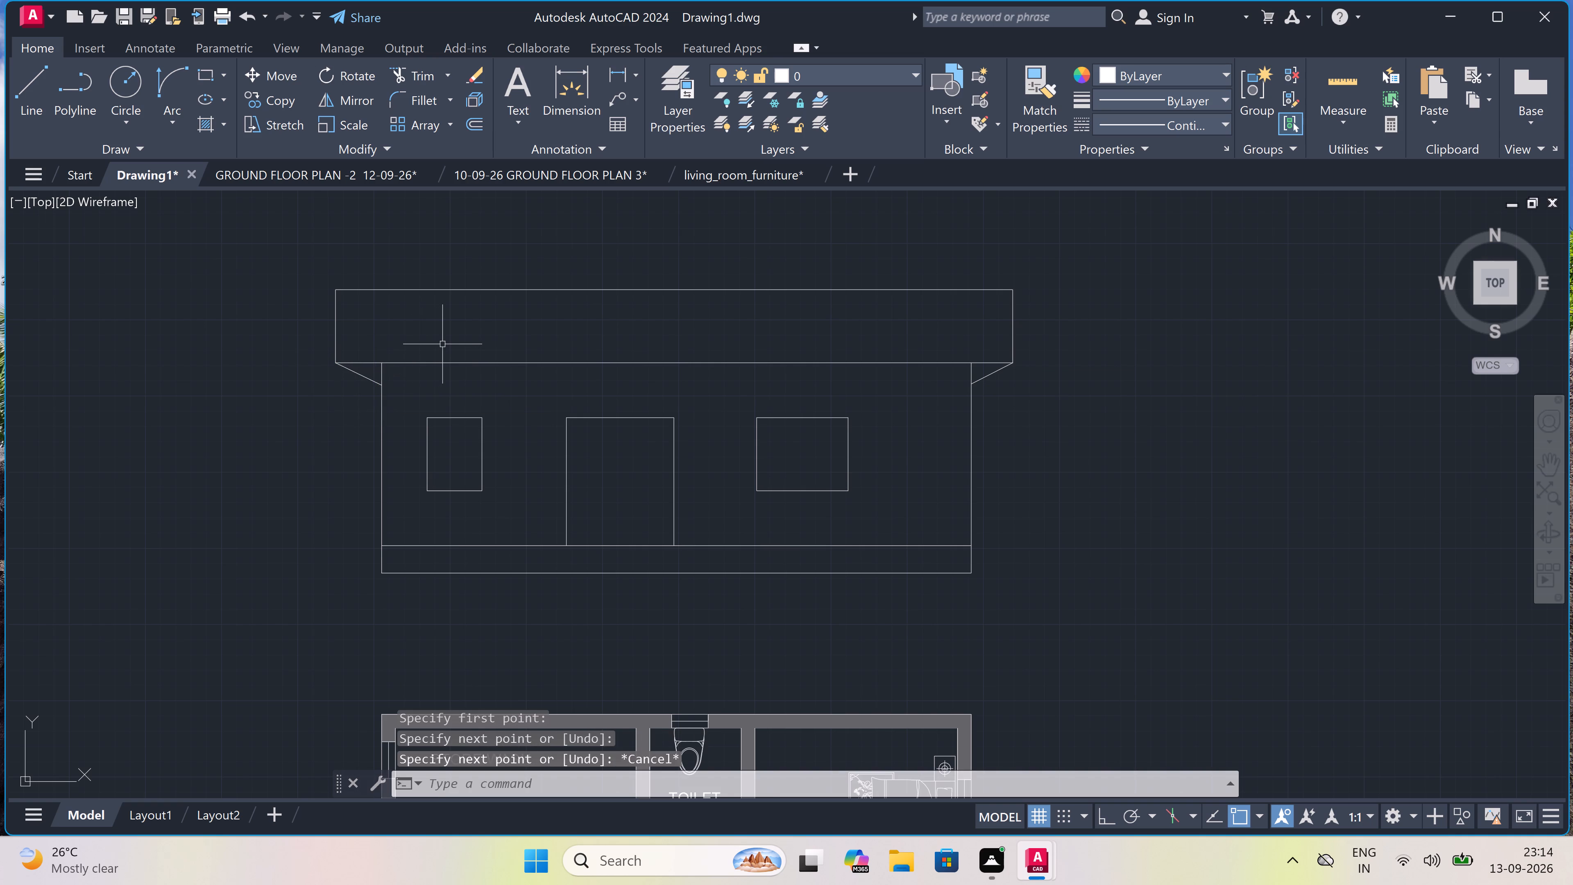
pyautogui.scroll(-1, 442, 344)
pyautogui.scroll(2, 444, 344)
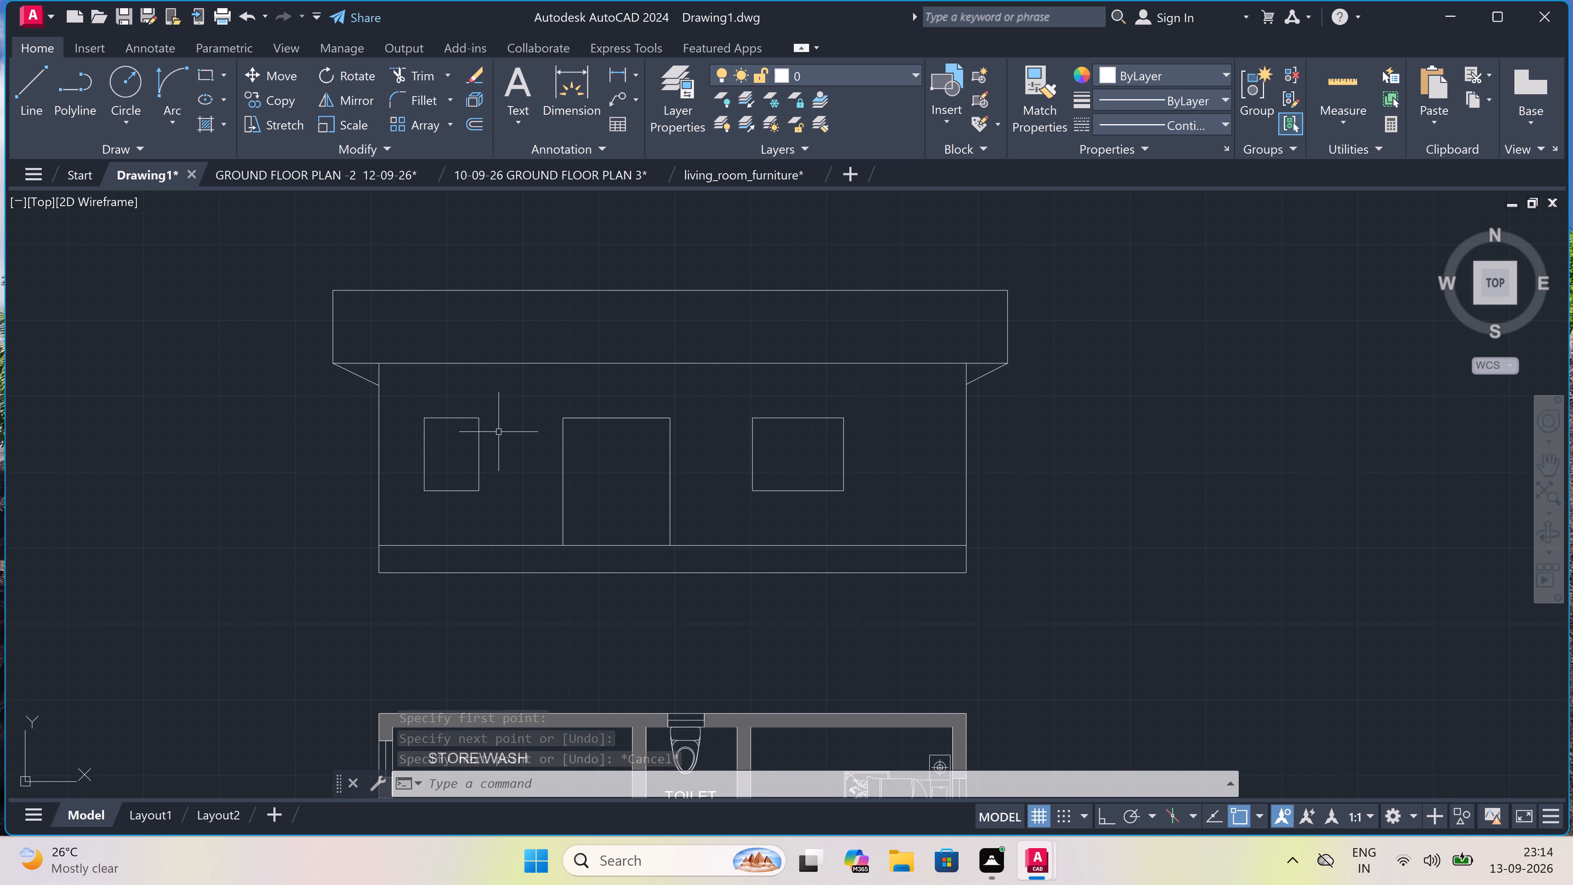
pyautogui.press('r')
pyautogui.write('ec')
pyautogui.press('space')
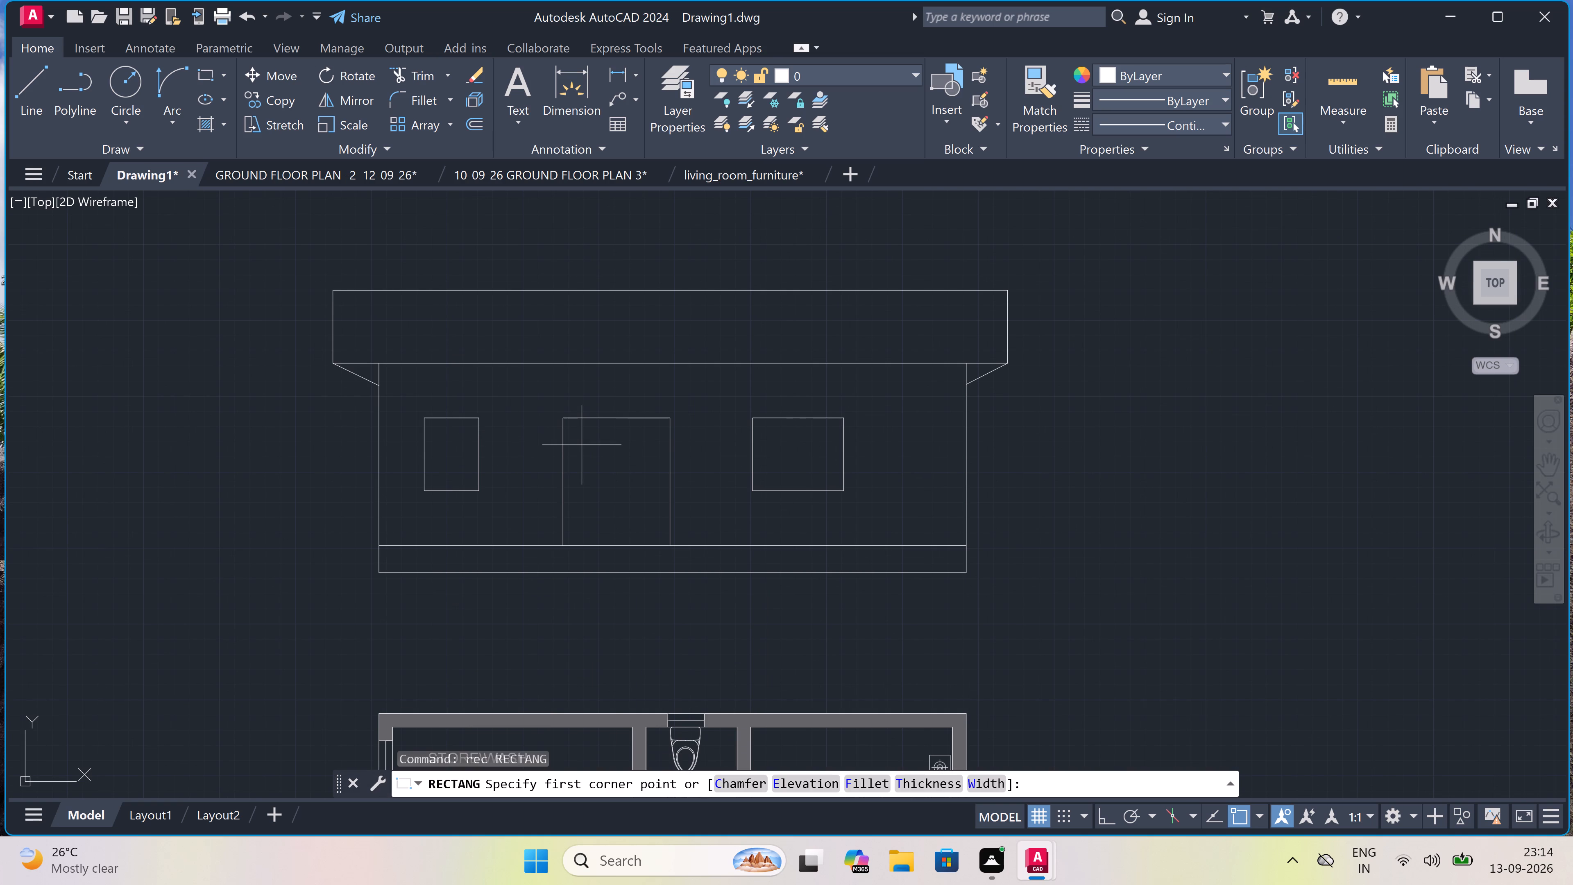
pyautogui.scroll(3, 567, 421)
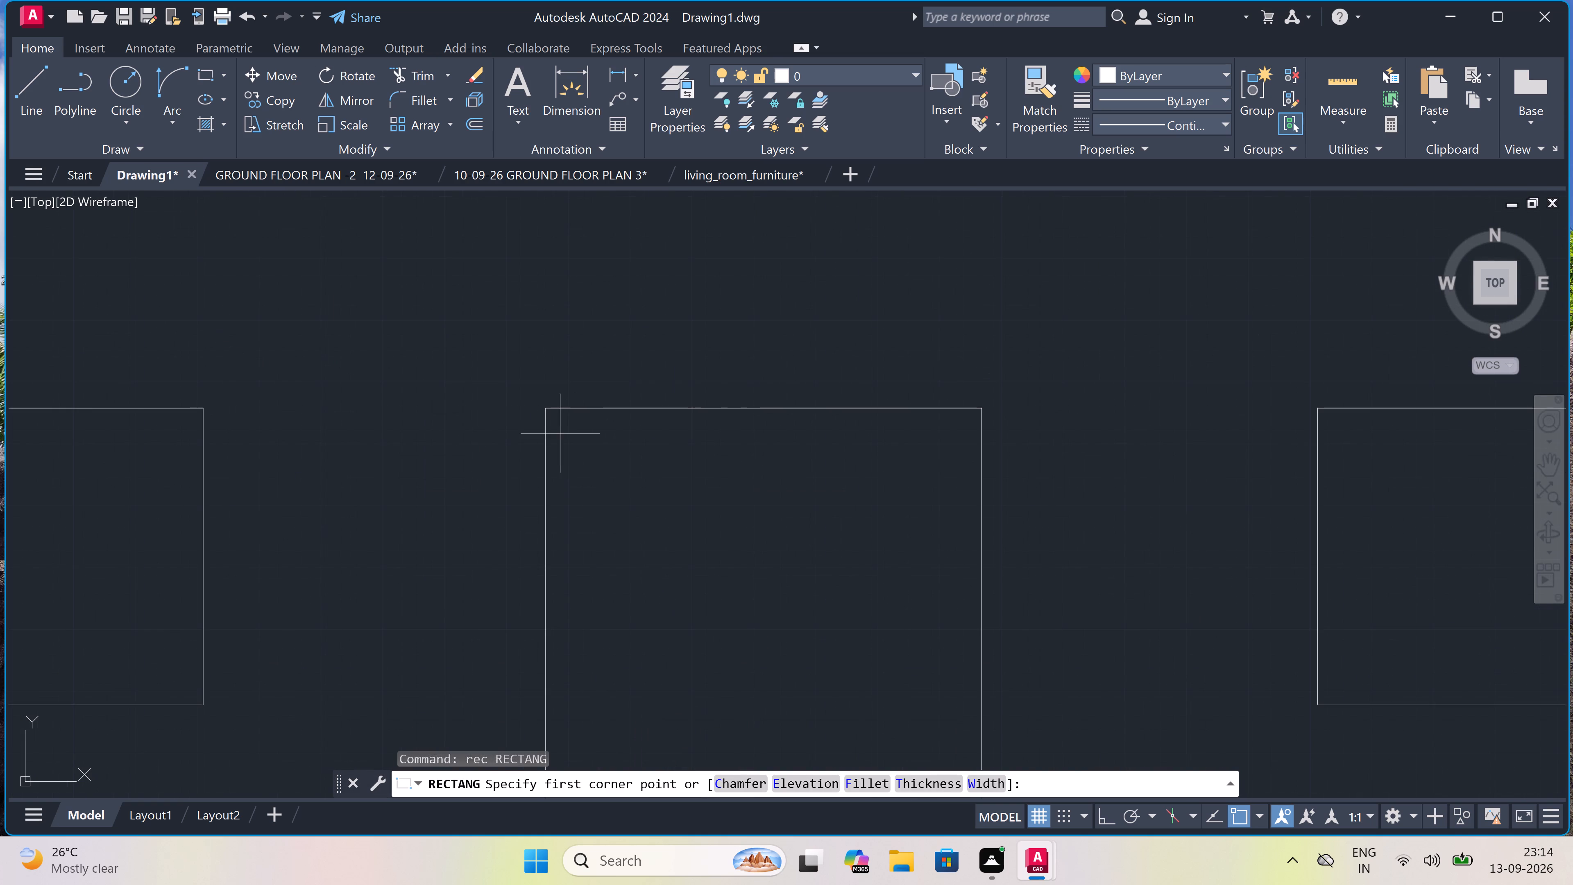
pyautogui.scroll(1, 558, 430)
pyautogui.moveTo(560, 421); pyautogui.dragTo(569, 427)
pyautogui.scroll(-3, 606, 436)
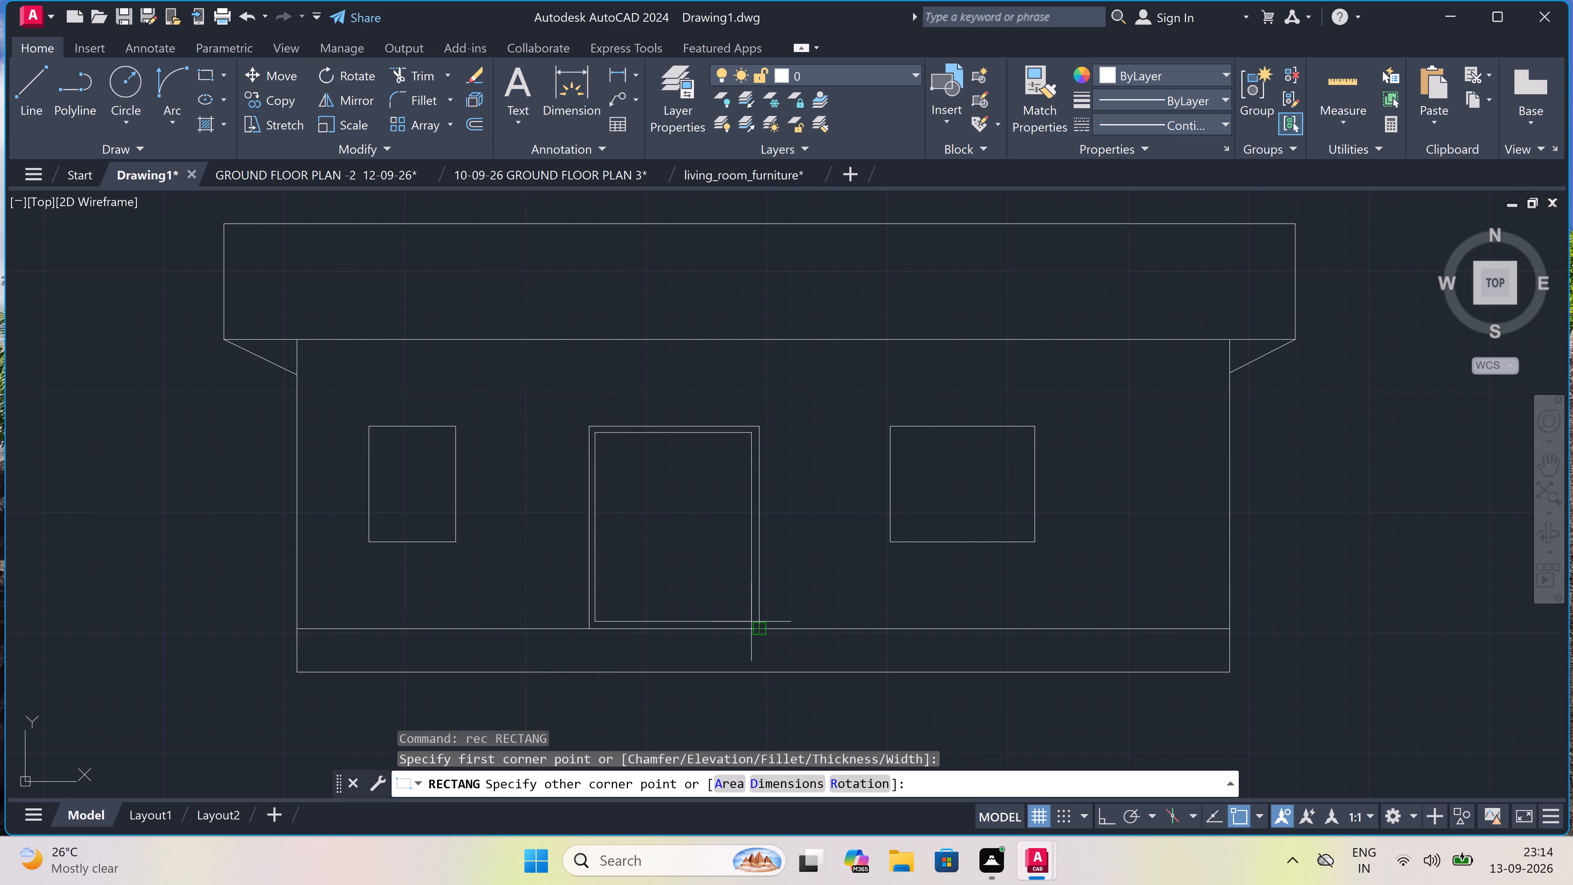
pyautogui.scroll(2, 751, 622)
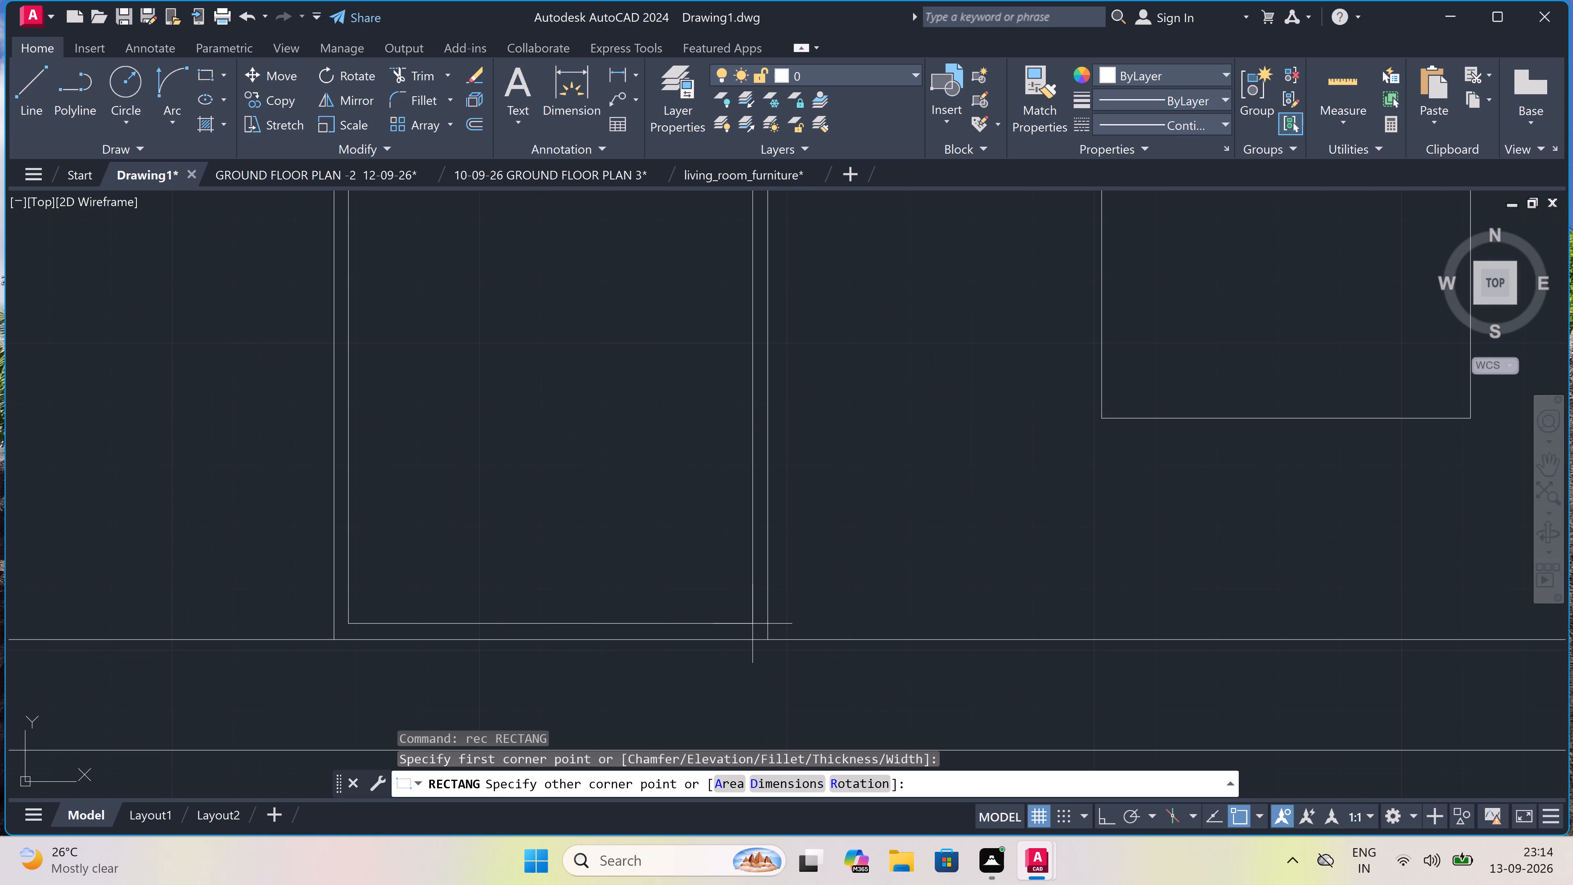
pyautogui.click(753, 624)
pyautogui.scroll(-2, 705, 537)
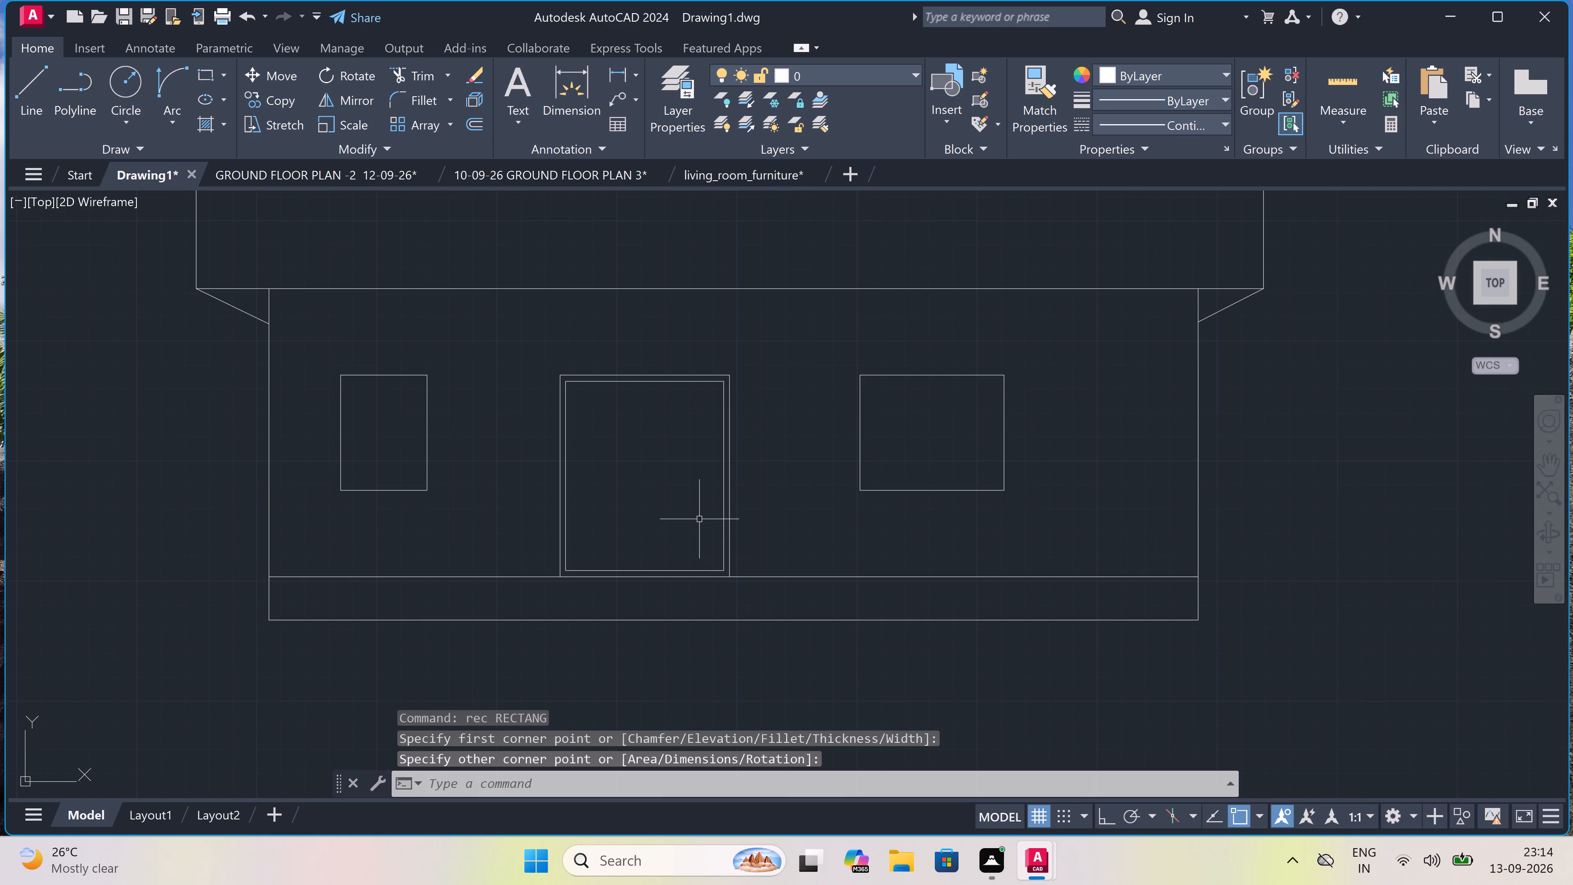
# Draw two full-height vertical lines 1" apart inside the door's inner frame, nearer its west side, with ortho on.
pyautogui.press('l')
pyautogui.press('space')
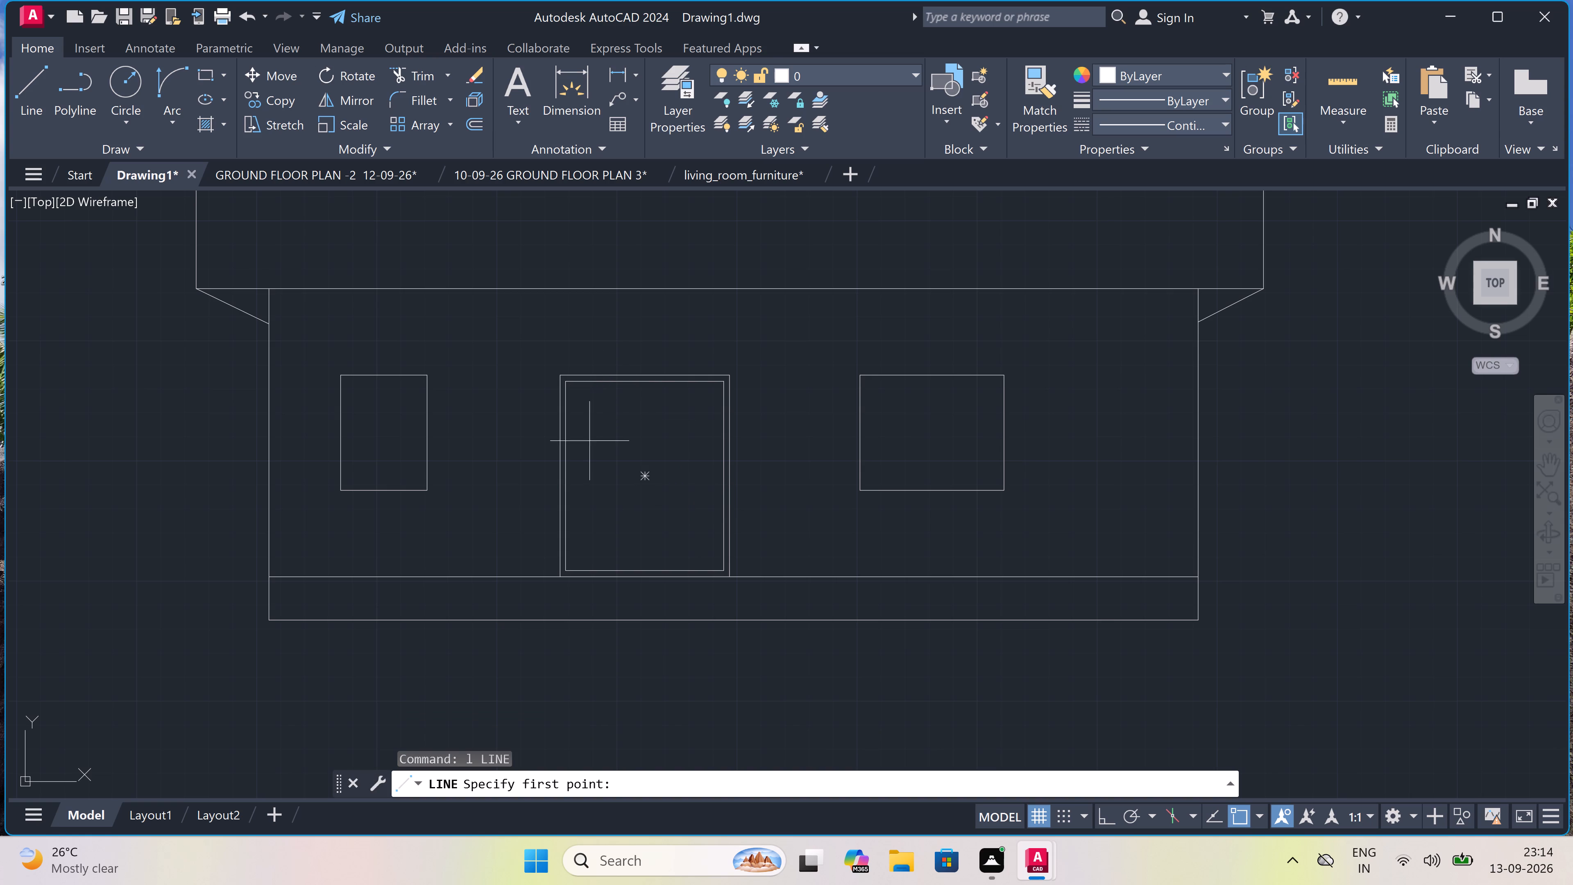
pyautogui.moveTo(604, 383); pyautogui.dragTo(604, 387)
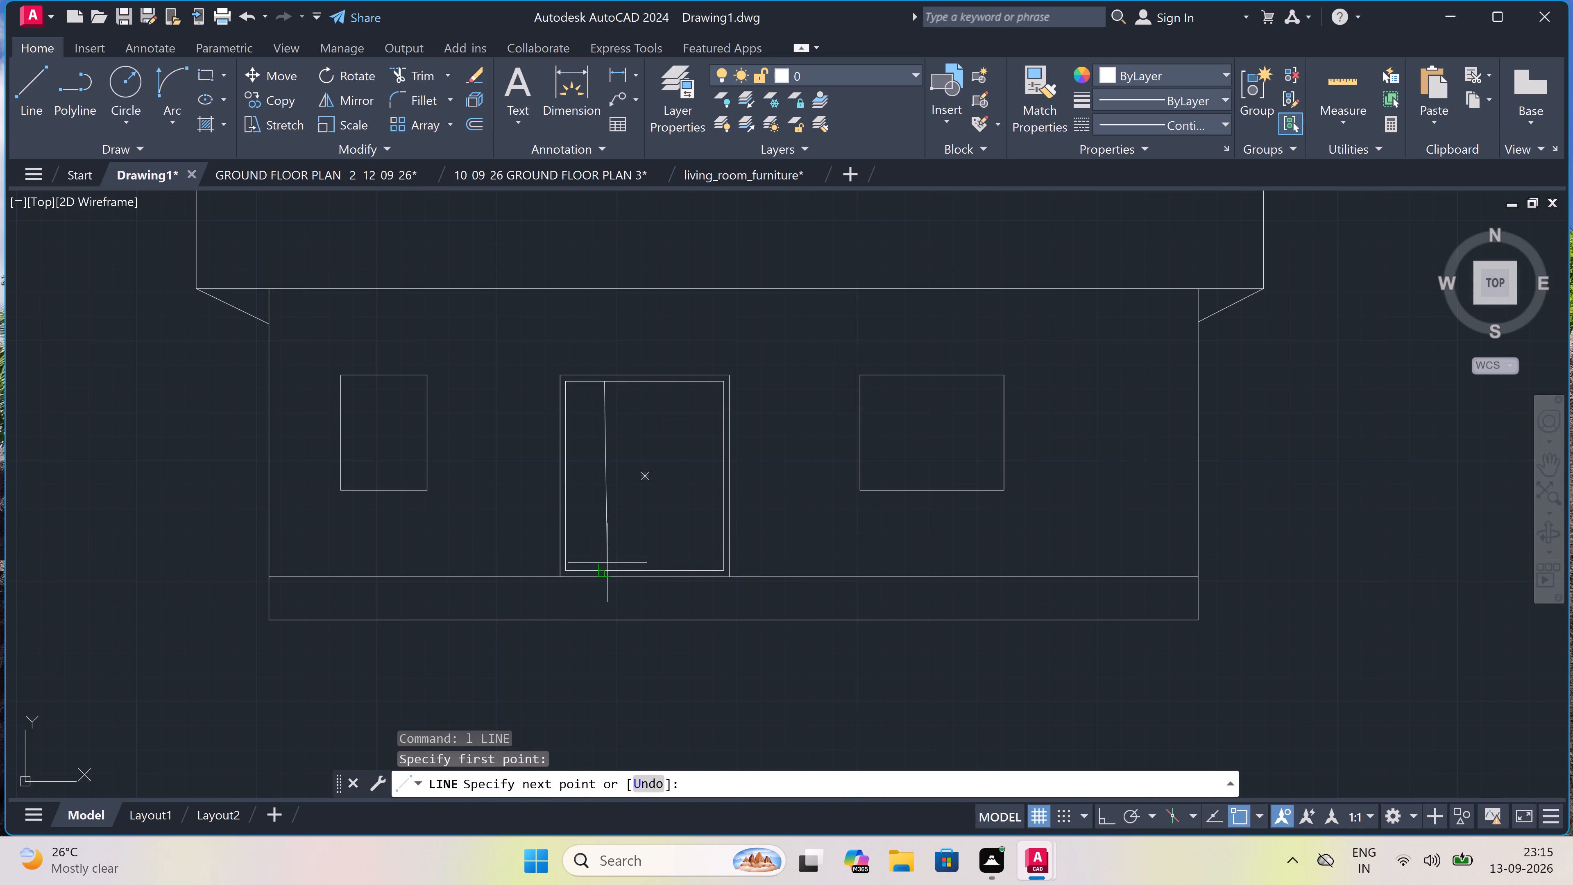
pyautogui.press('F8')
pyautogui.click(609, 572)
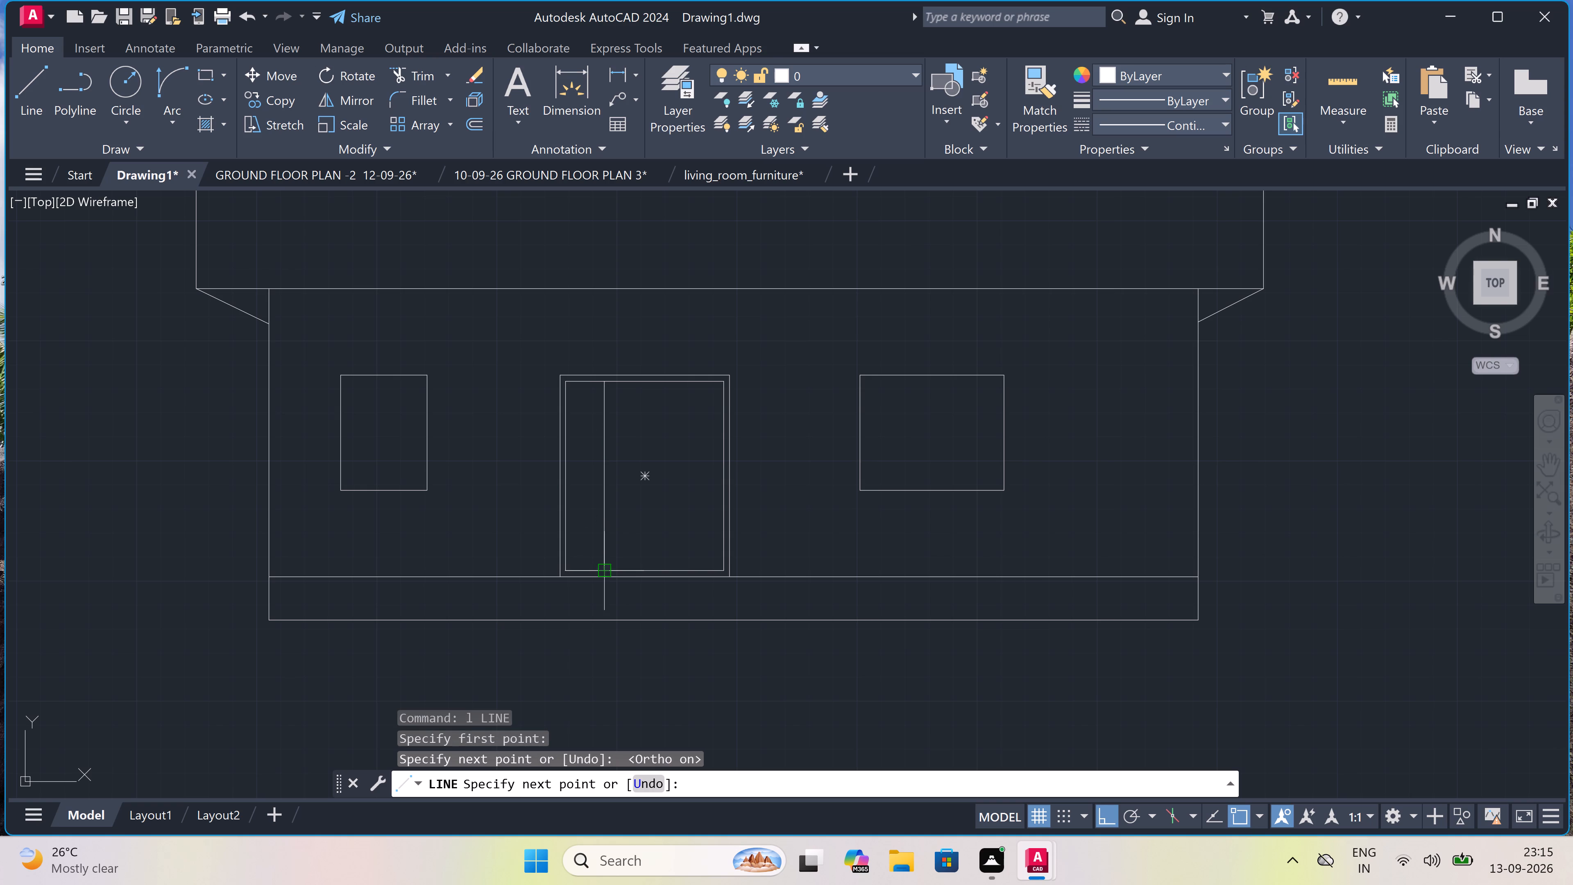
pyautogui.press('1')
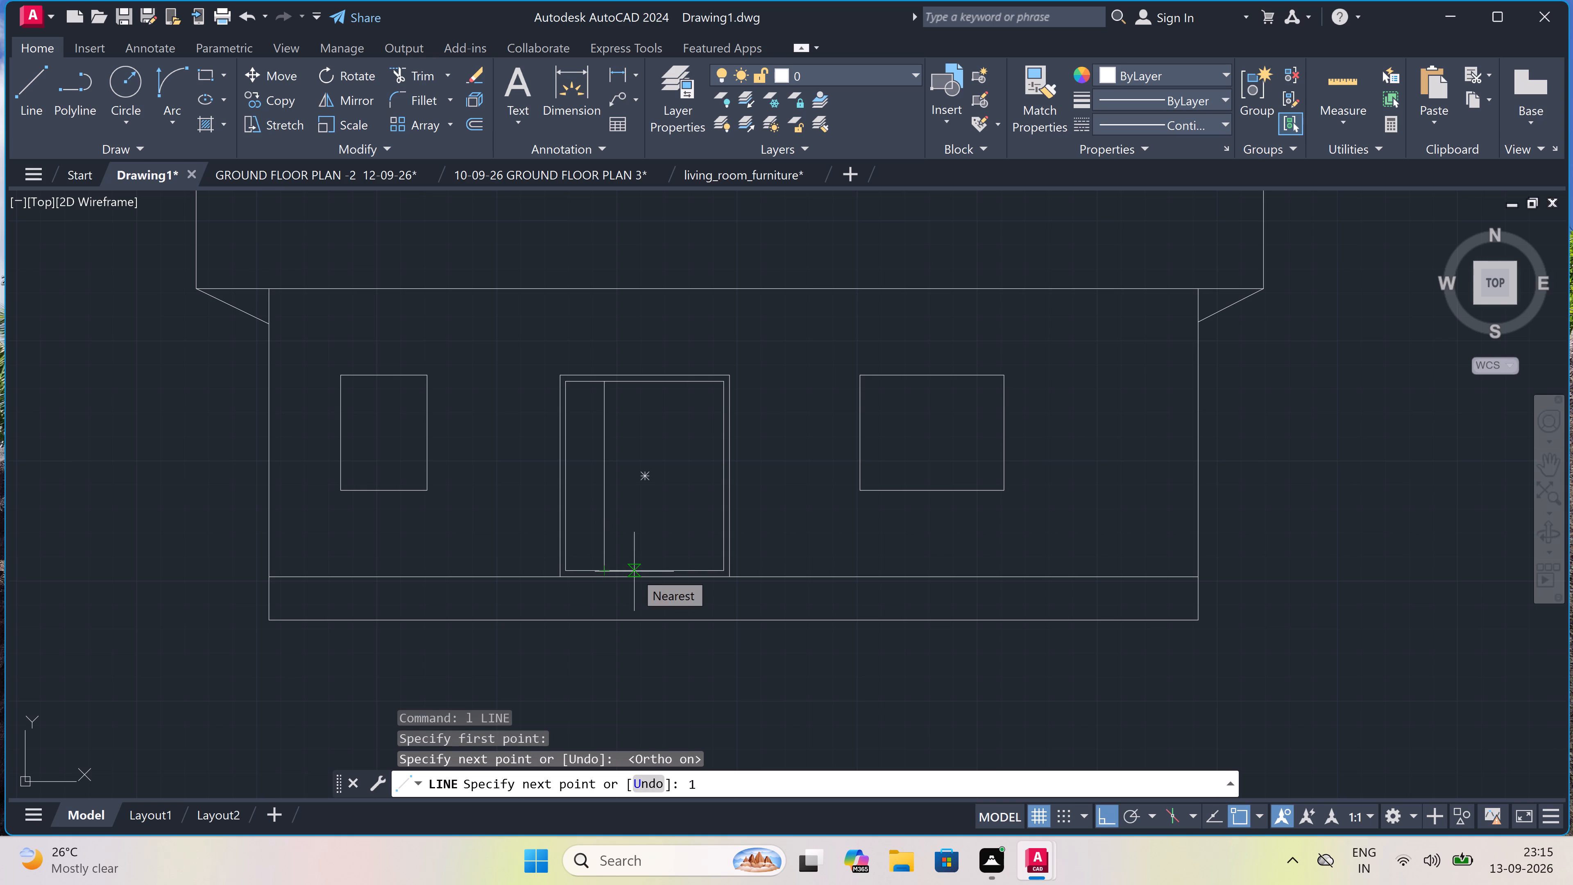
pyautogui.write('"')
pyautogui.press('space')
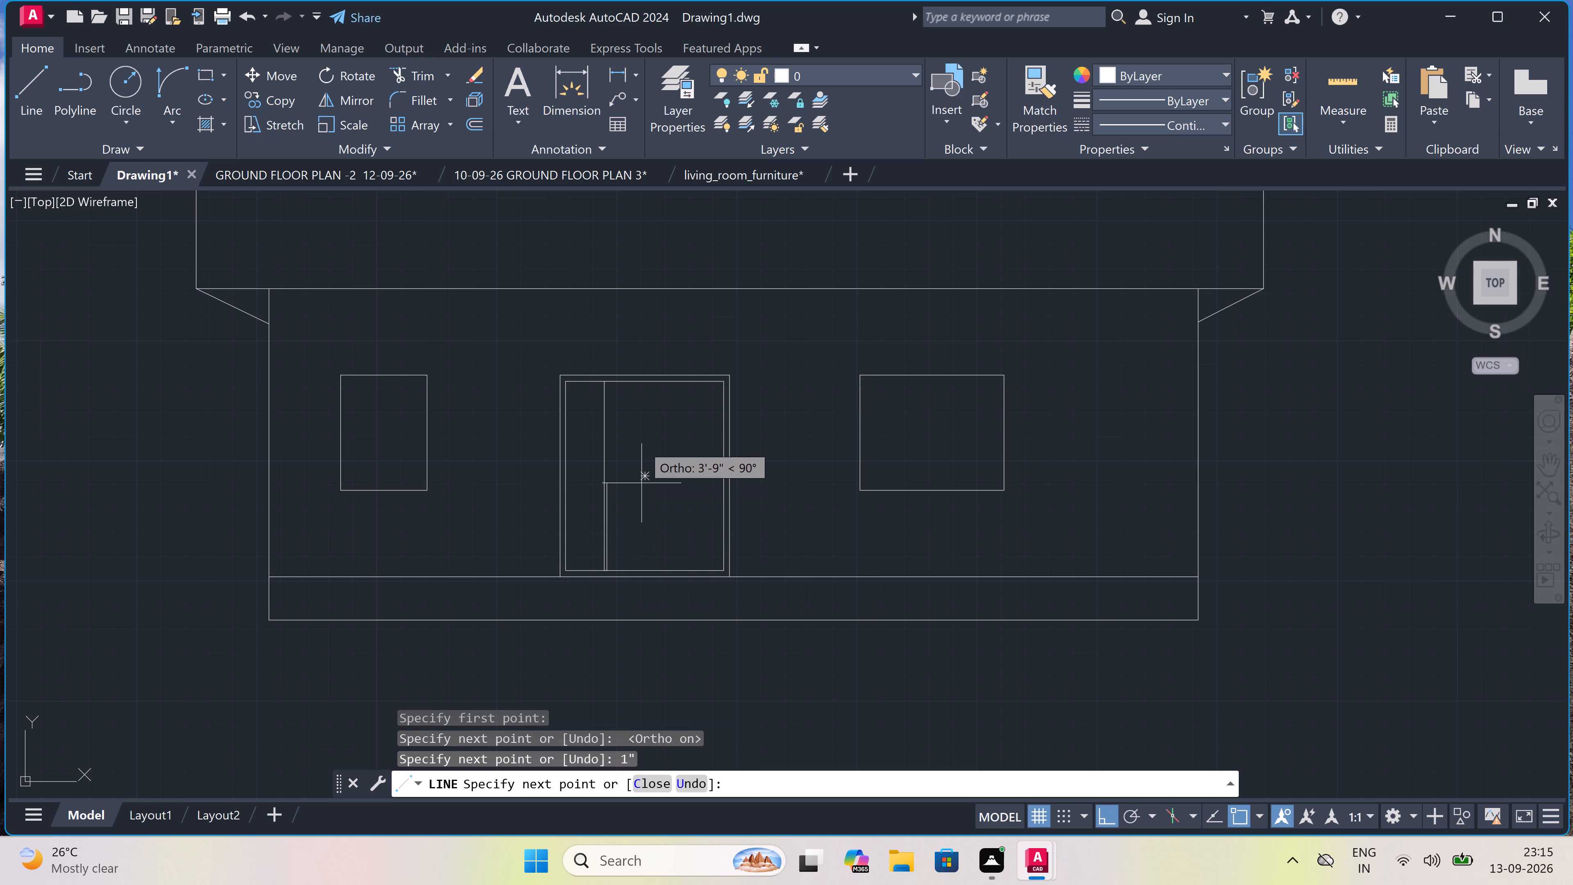
pyautogui.scroll(2, 597, 395)
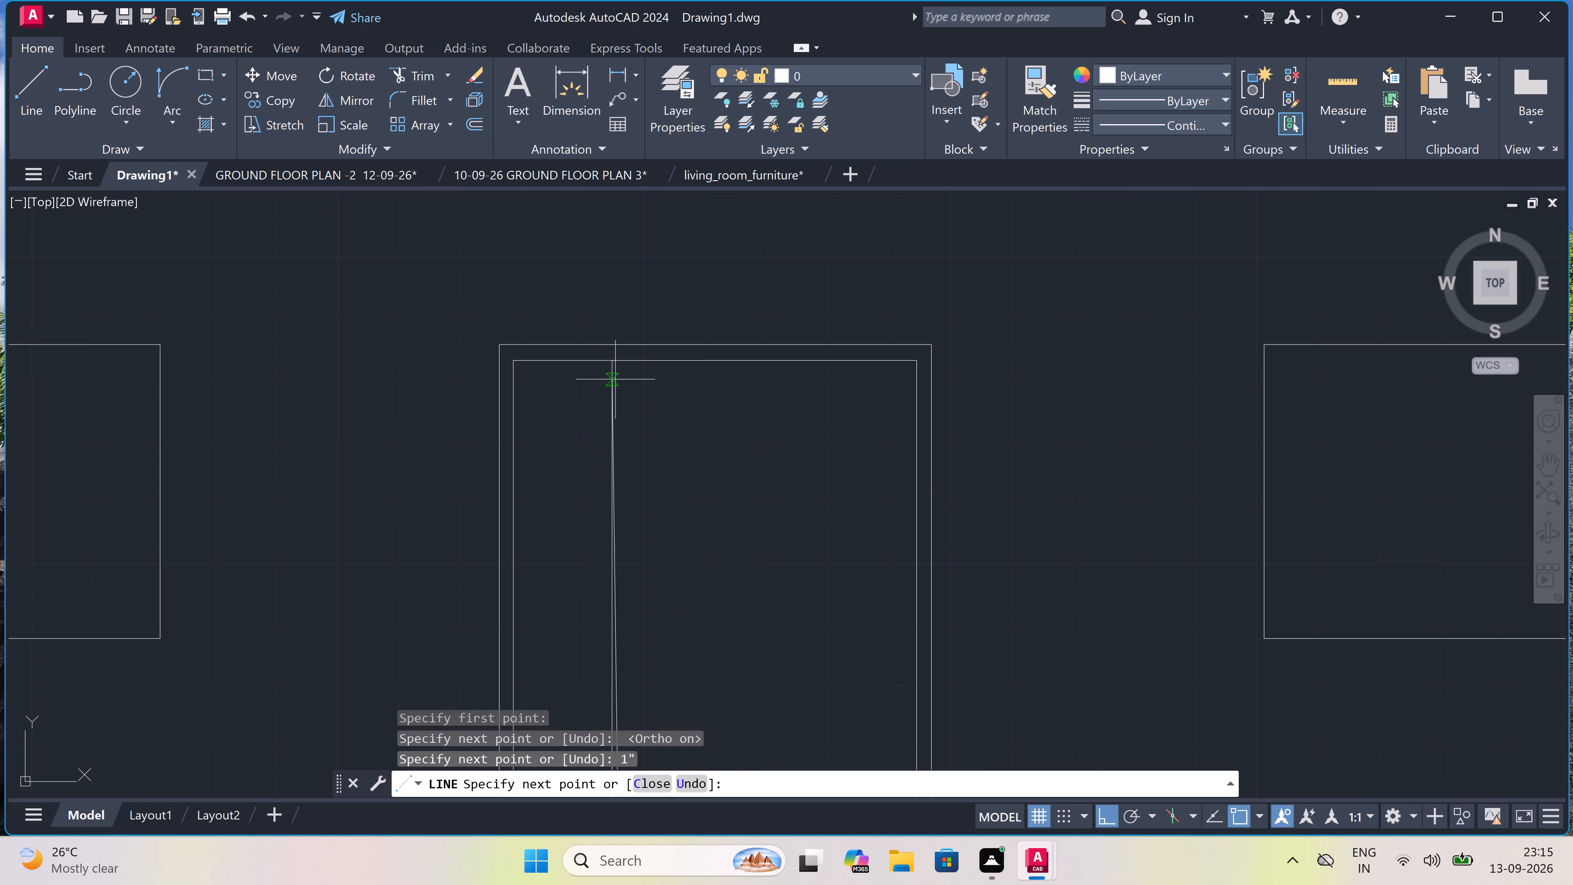
pyautogui.click(622, 365)
pyautogui.press('Escape')
pyautogui.scroll(-2, 622, 365)
# Draw a small horizontal rectangle as the door handle at the inner frame's west edge, around mid-height.
pyautogui.press('r')
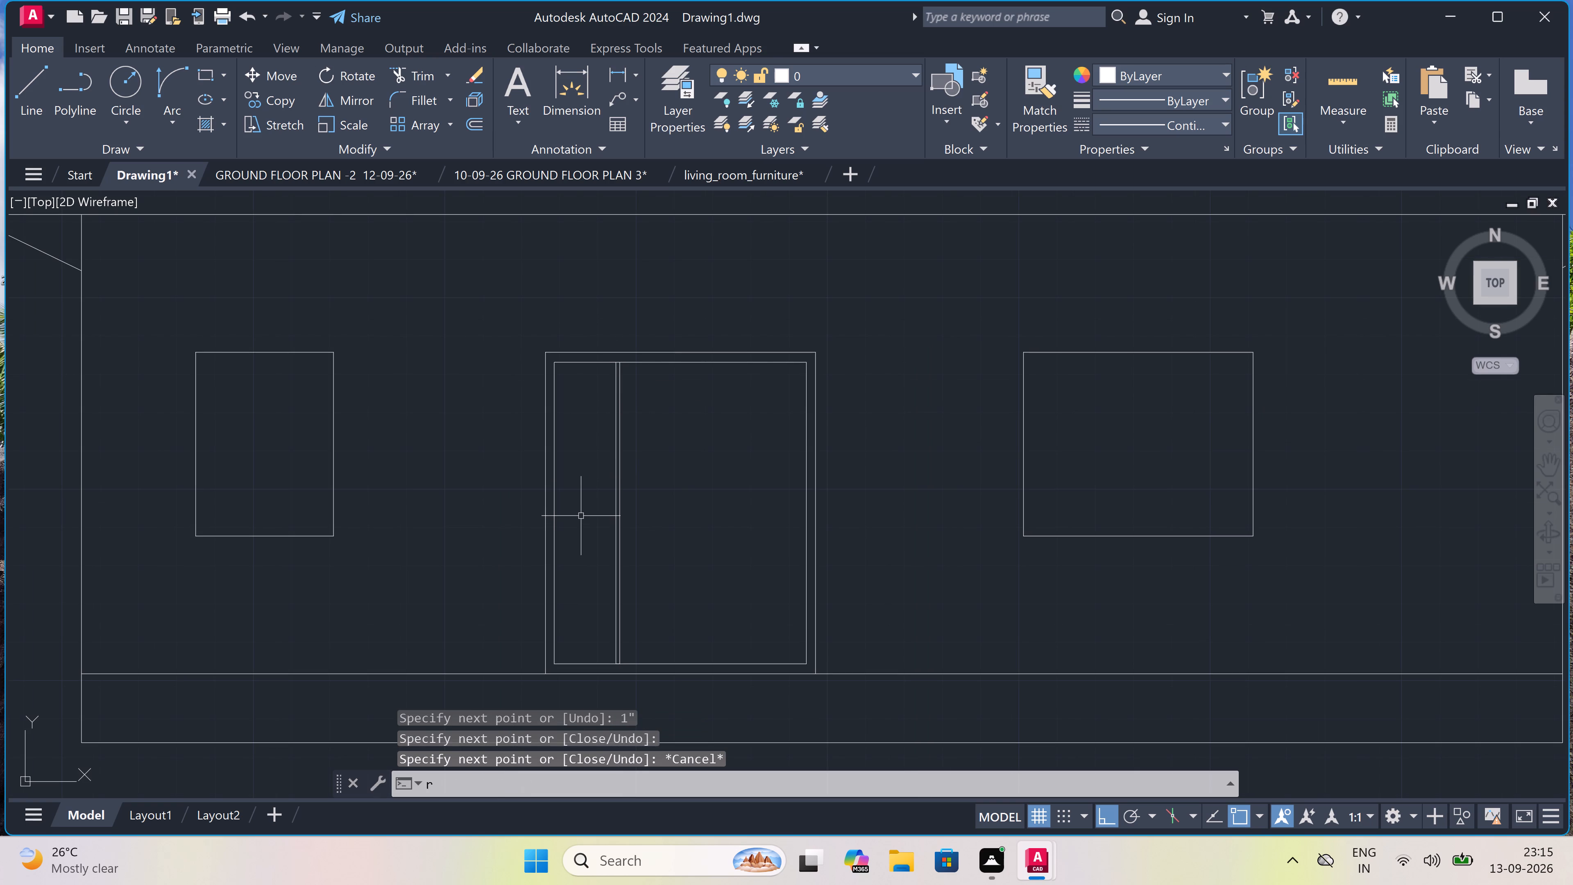
pyautogui.press('e')
pyautogui.press('c')
pyautogui.press('space')
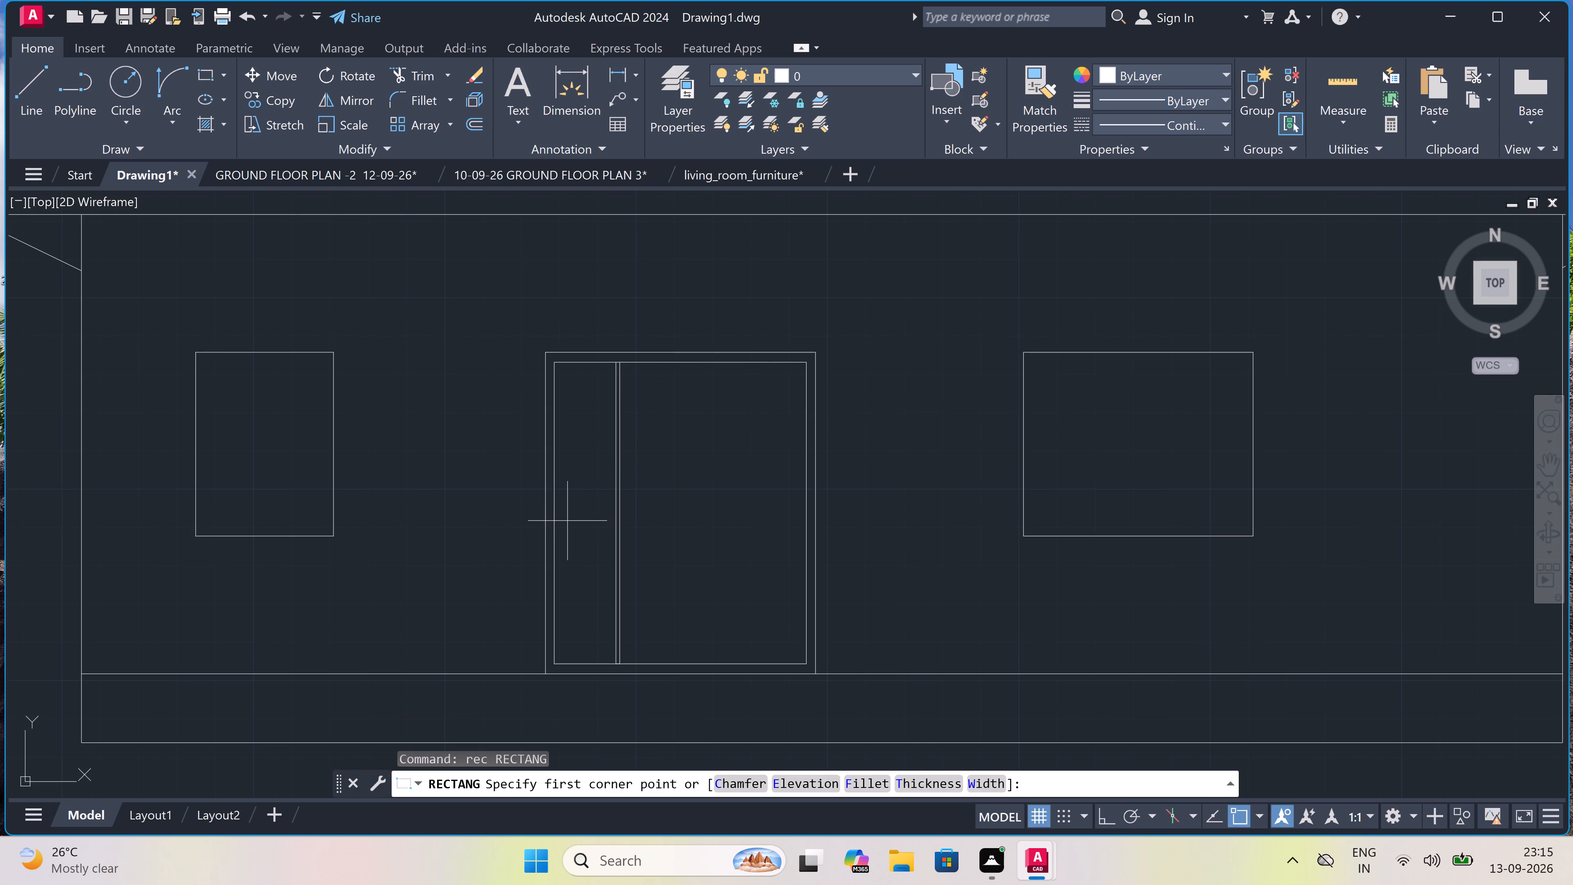
pyautogui.click(564, 513)
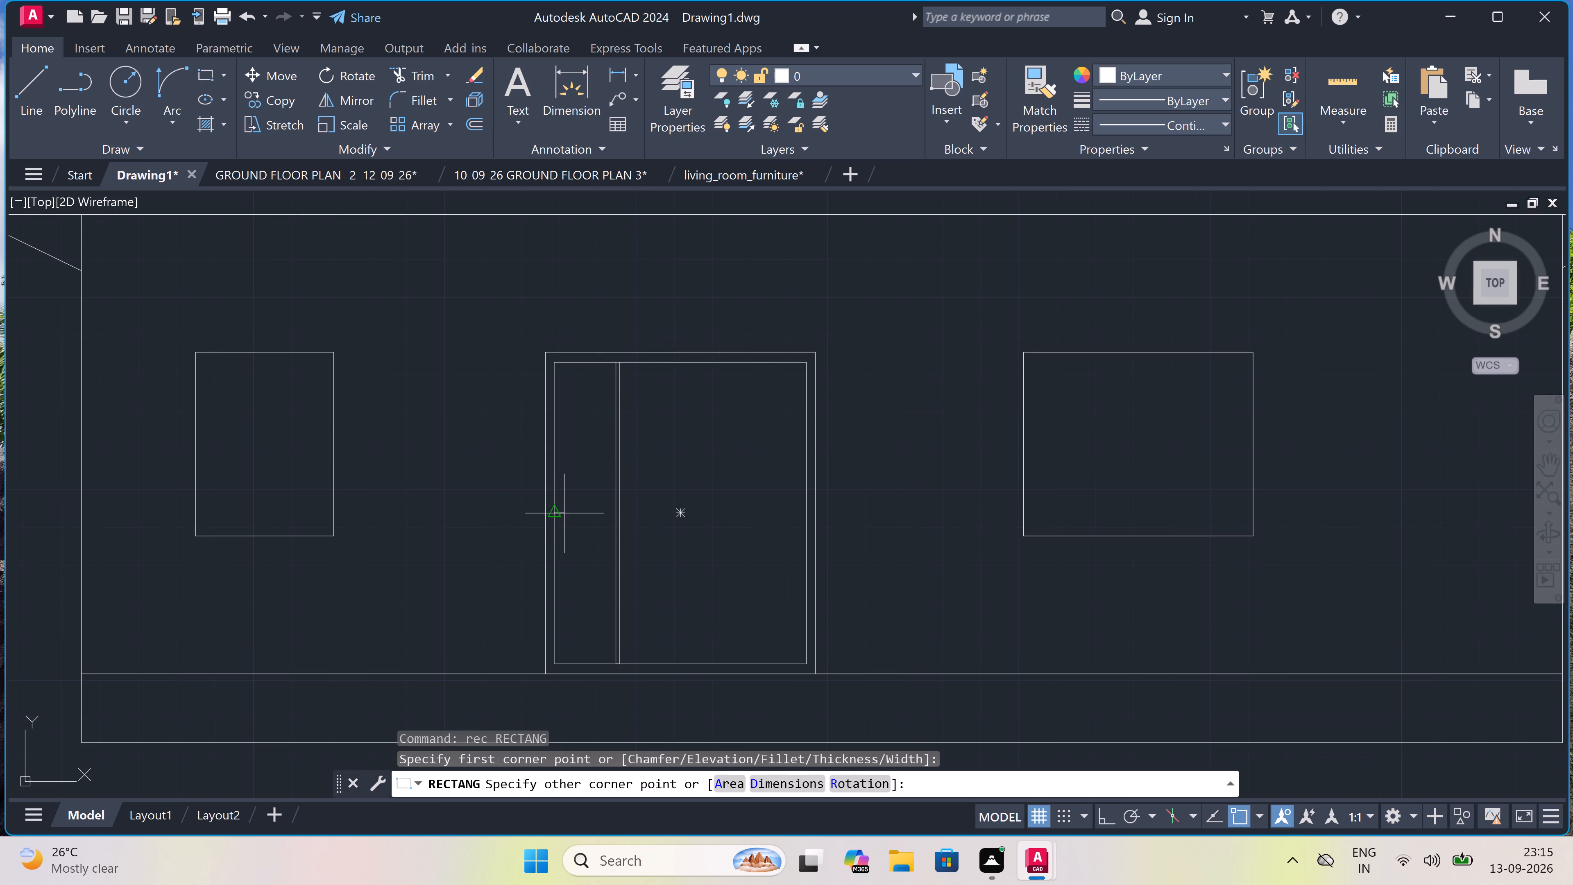
pyautogui.click(589, 521)
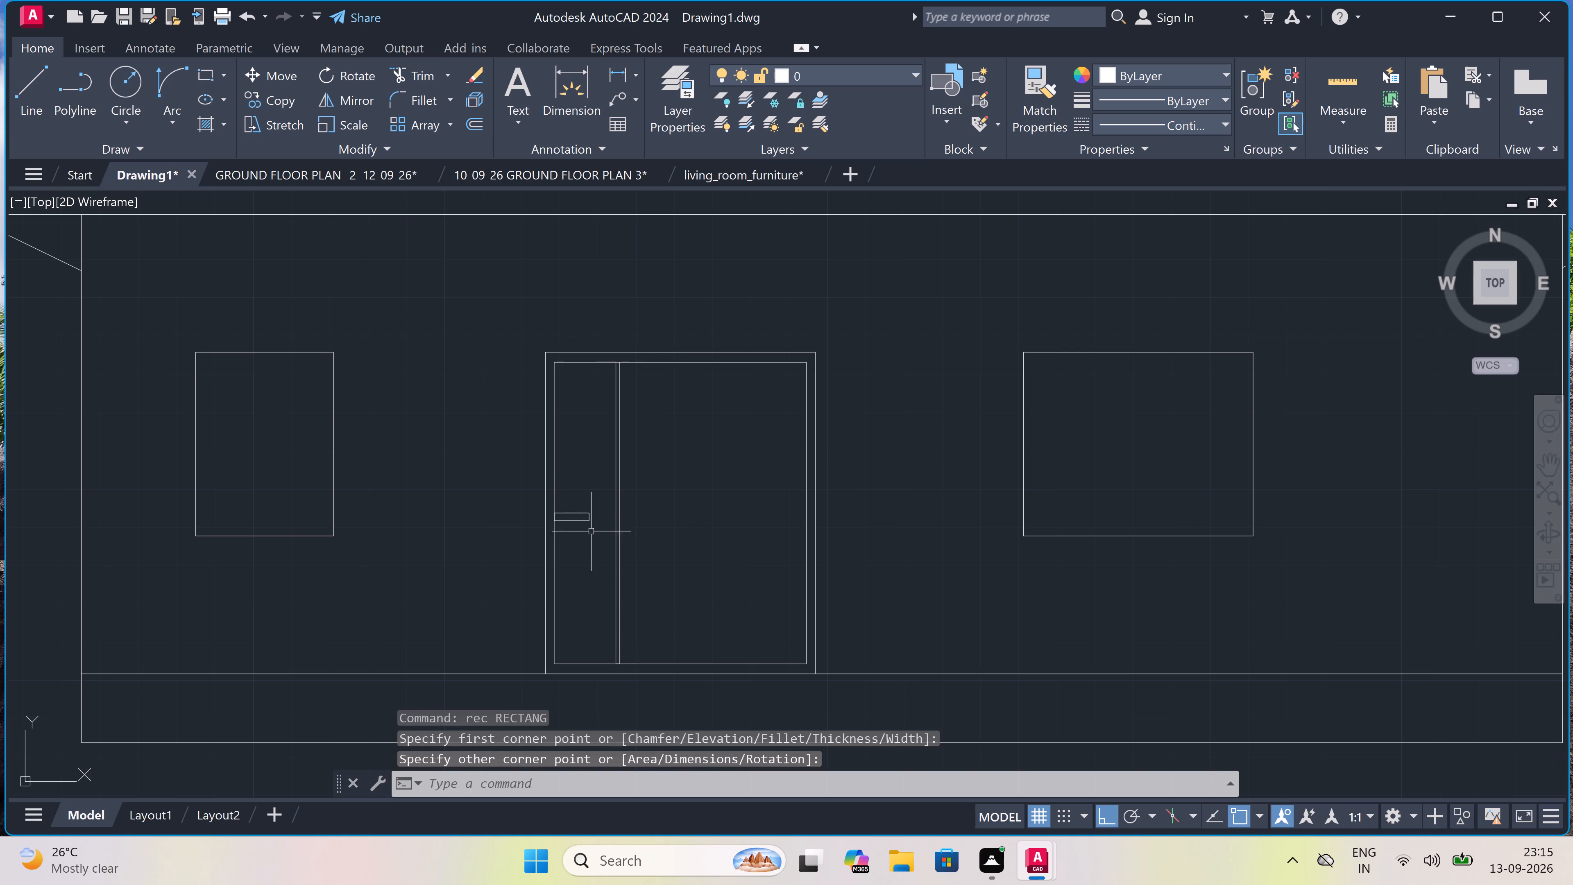
# Draw a slightly inset rectangle inside the west window outline to form its frame.
pyautogui.scroll(-2, 591, 557)
pyautogui.scroll(2, 590, 563)
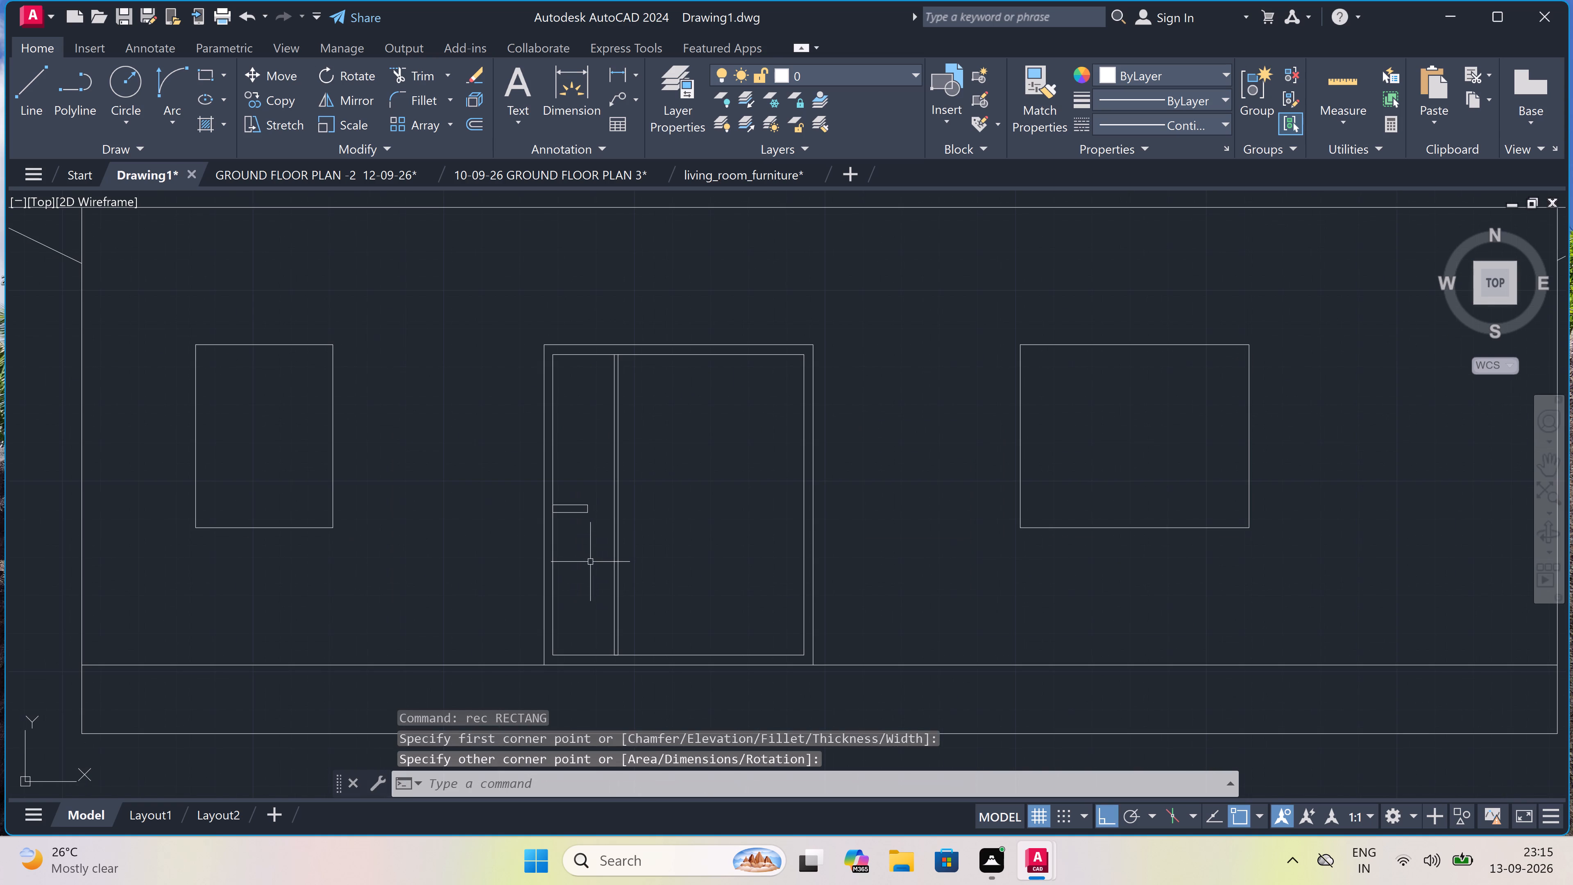
pyautogui.scroll(-1, 634, 547)
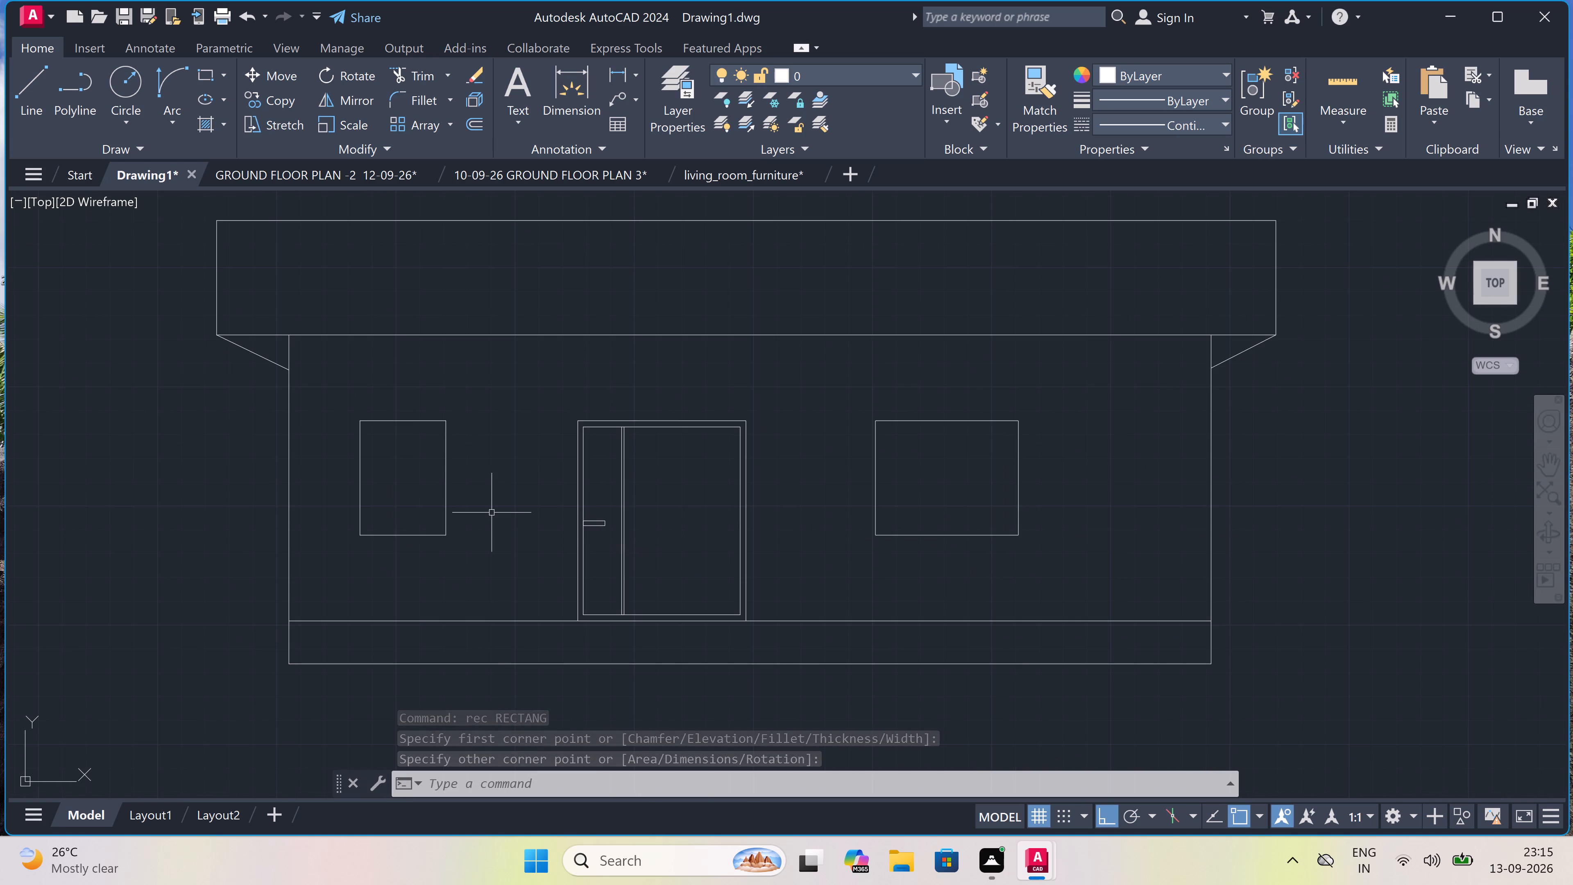
pyautogui.write('rec')
pyautogui.press('space')
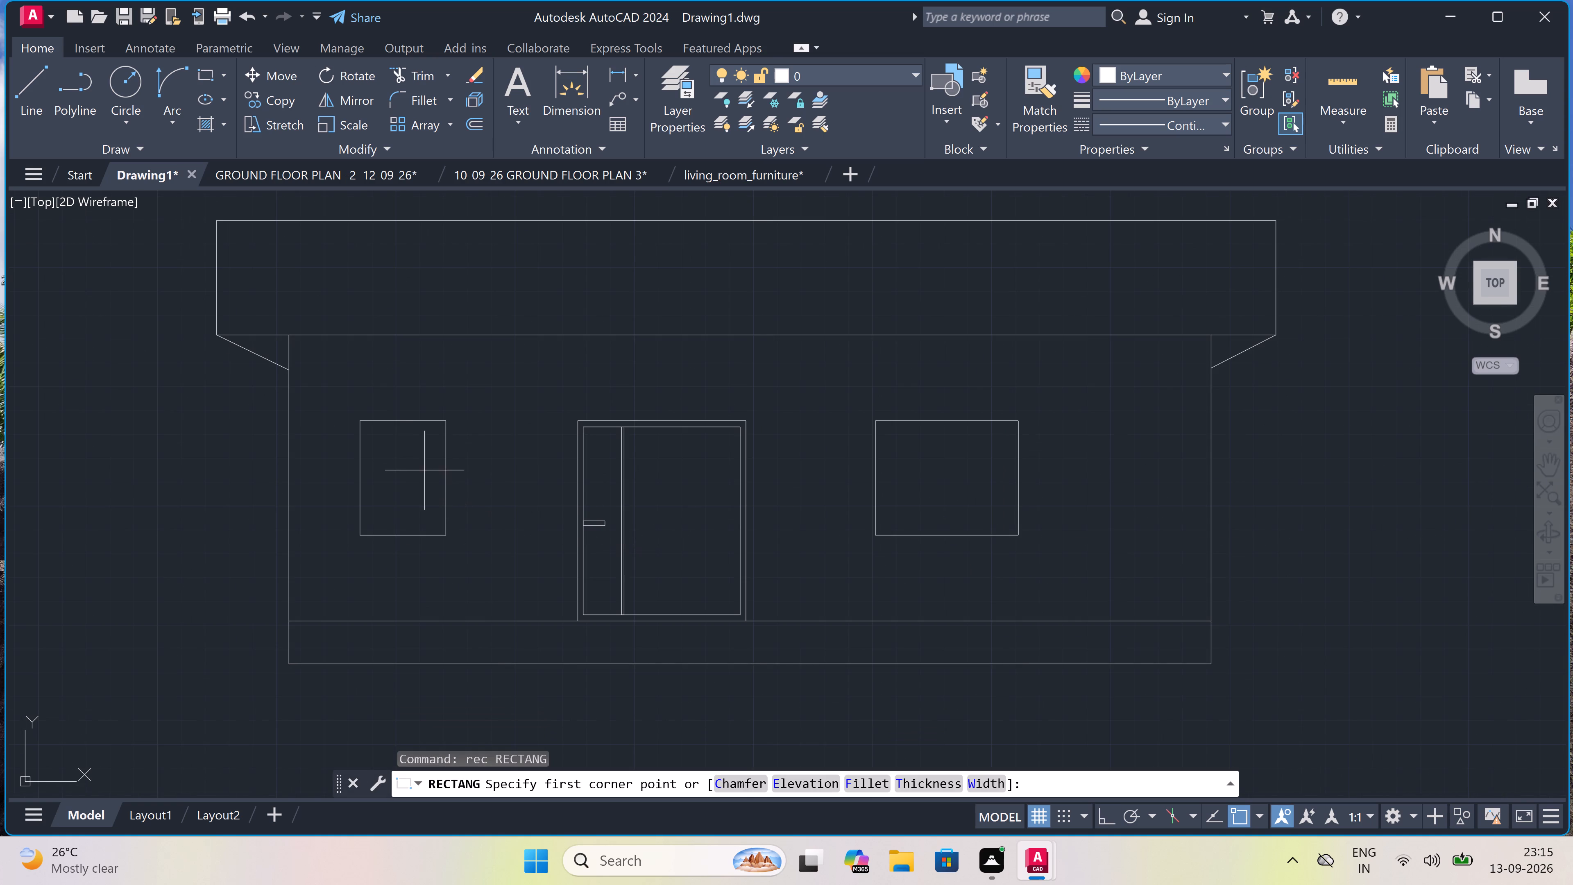
pyautogui.scroll(2, 371, 433)
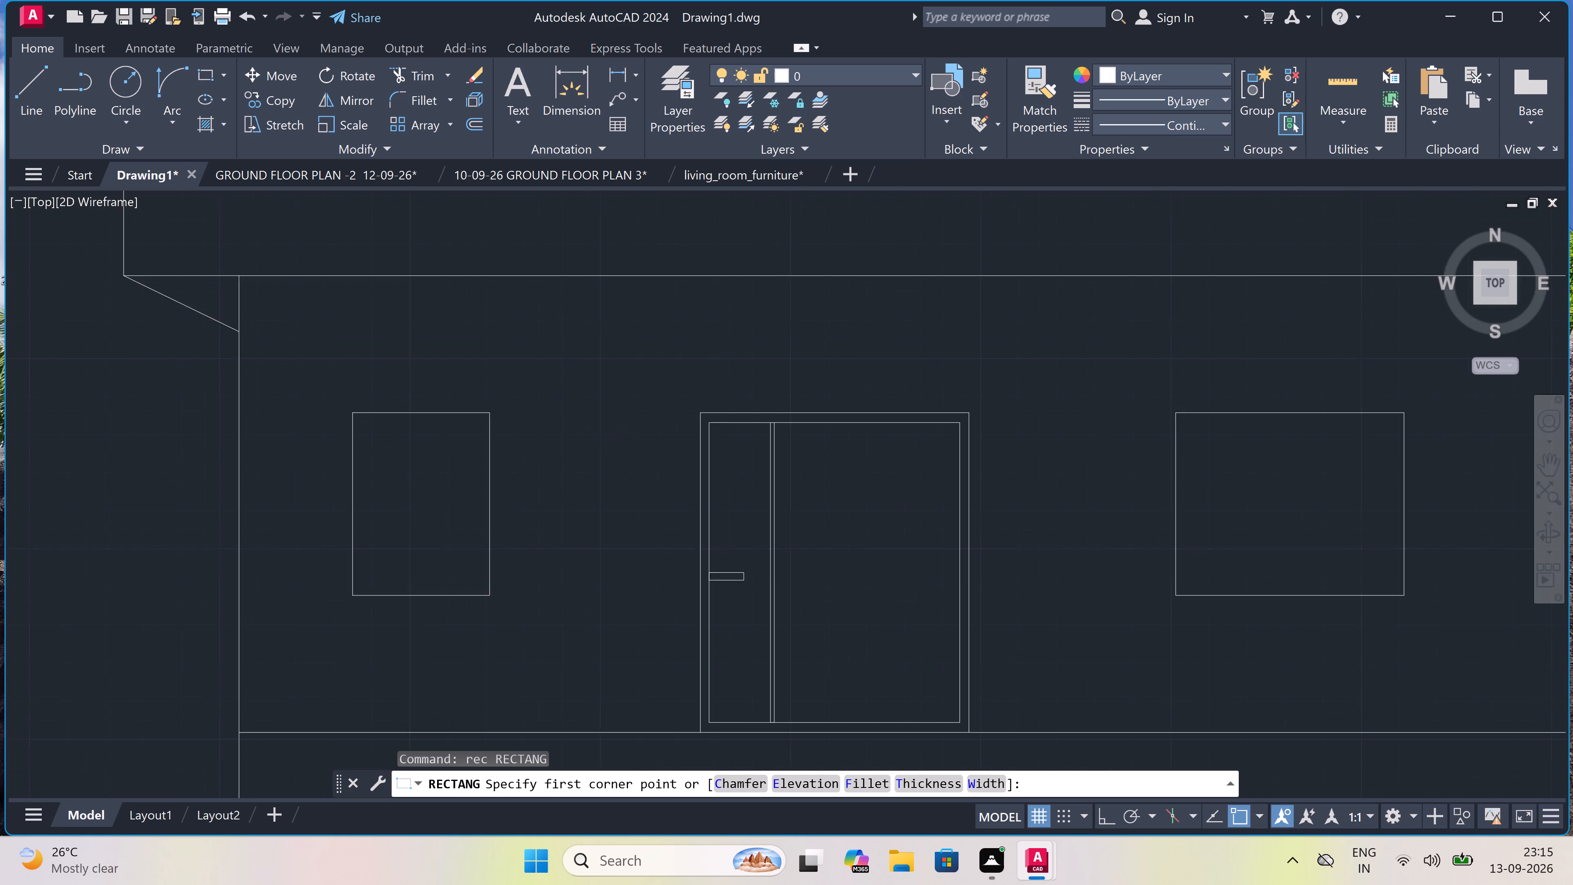
pyautogui.scroll(1, 371, 433)
pyautogui.scroll(2, 324, 402)
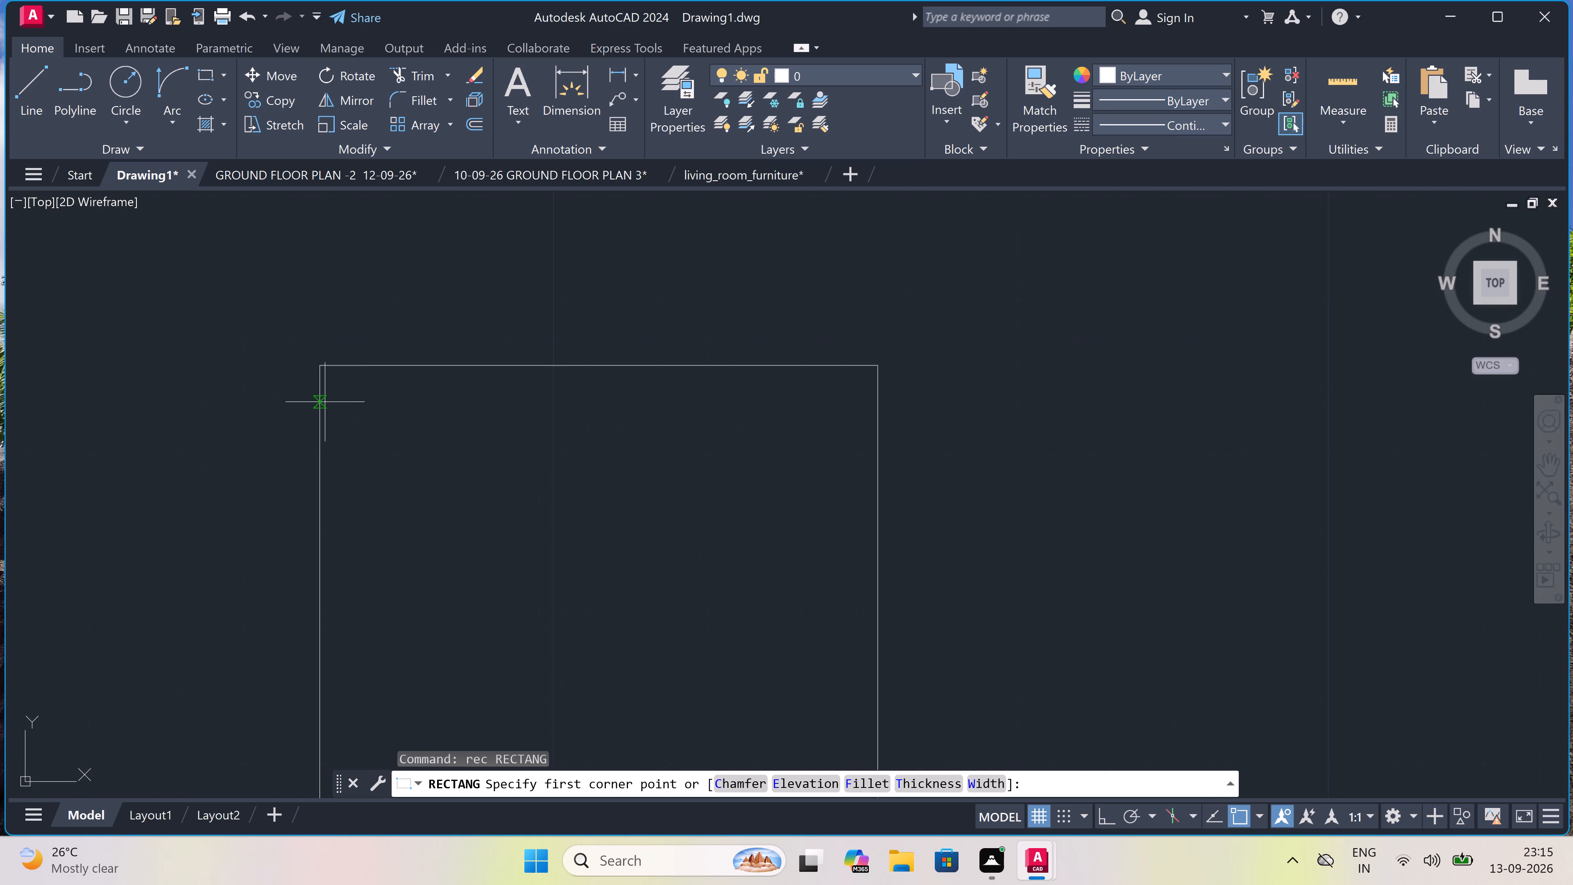
pyautogui.moveTo(335, 370); pyautogui.dragTo(367, 391)
pyautogui.scroll(-2, 532, 492)
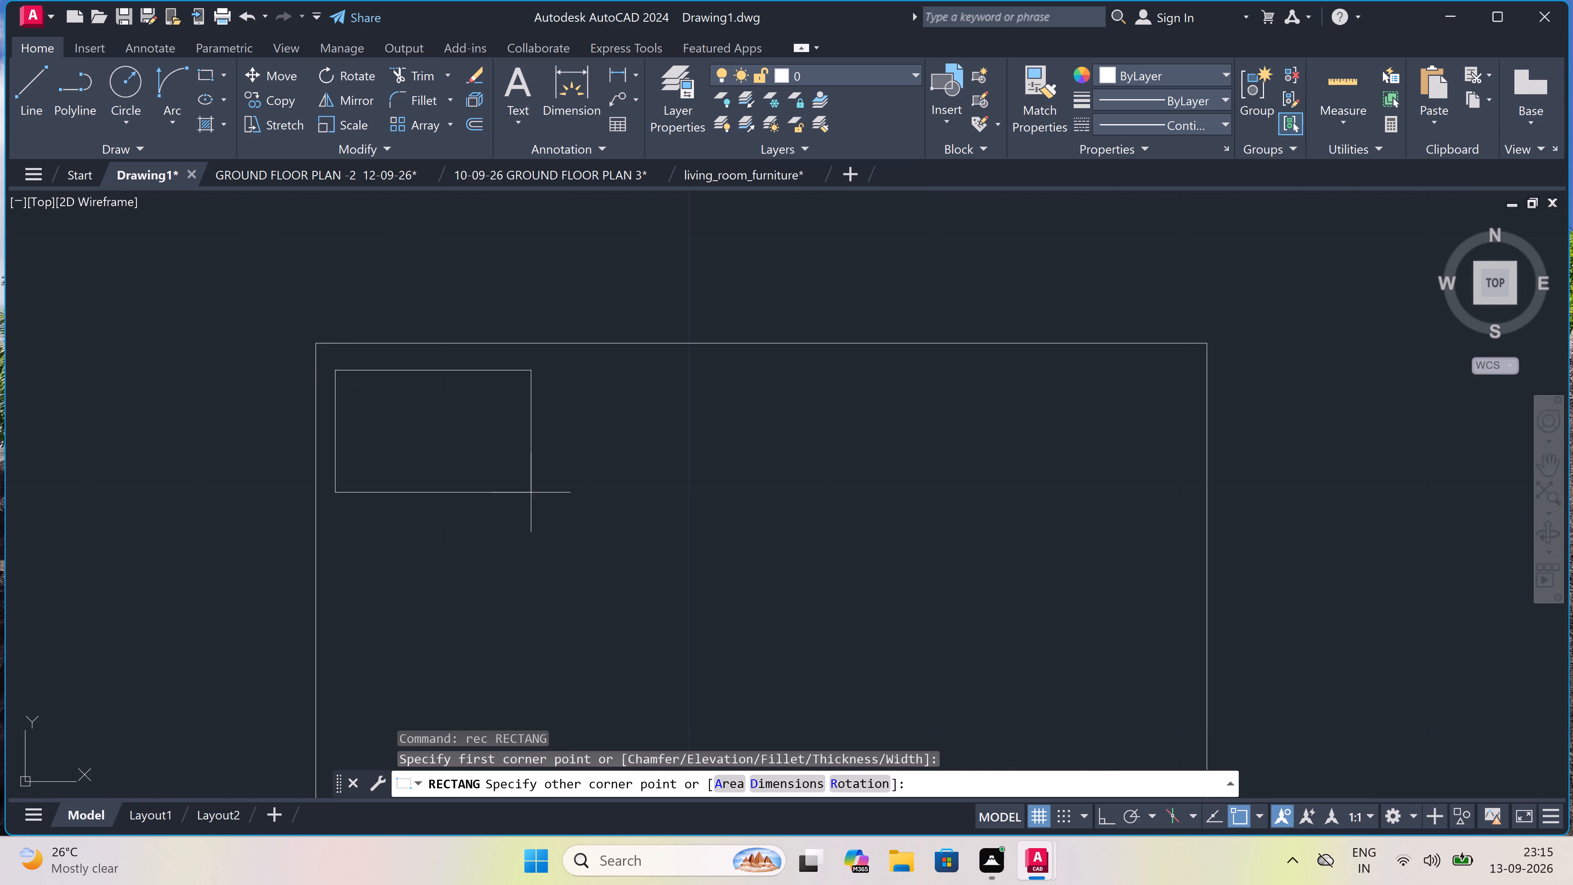
pyautogui.scroll(-5, 533, 494)
pyautogui.scroll(3, 577, 585)
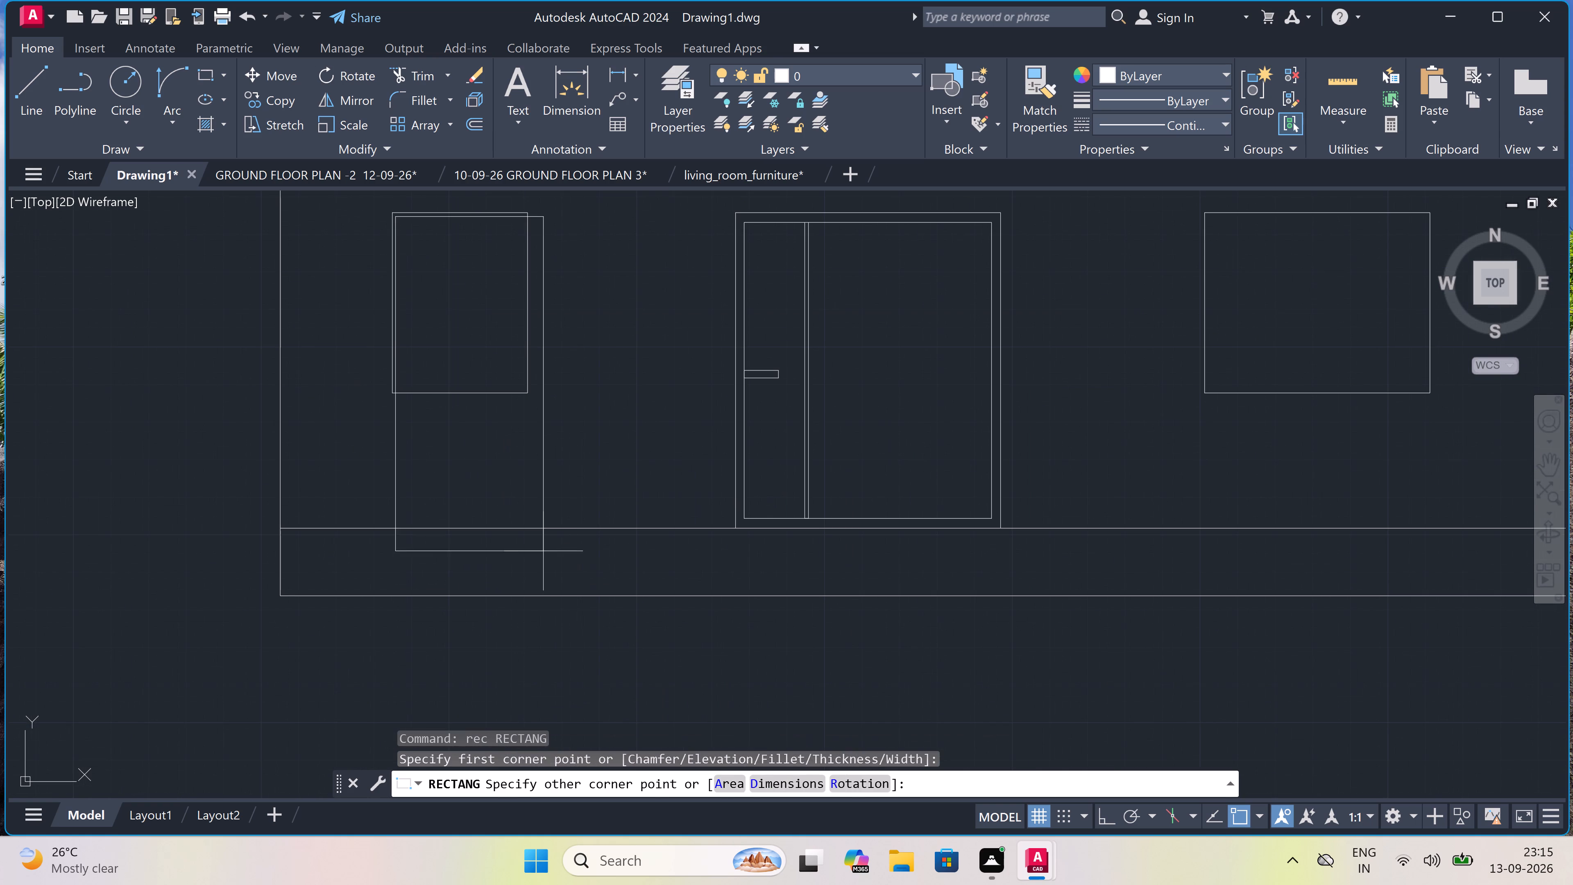
pyautogui.scroll(2, 517, 380)
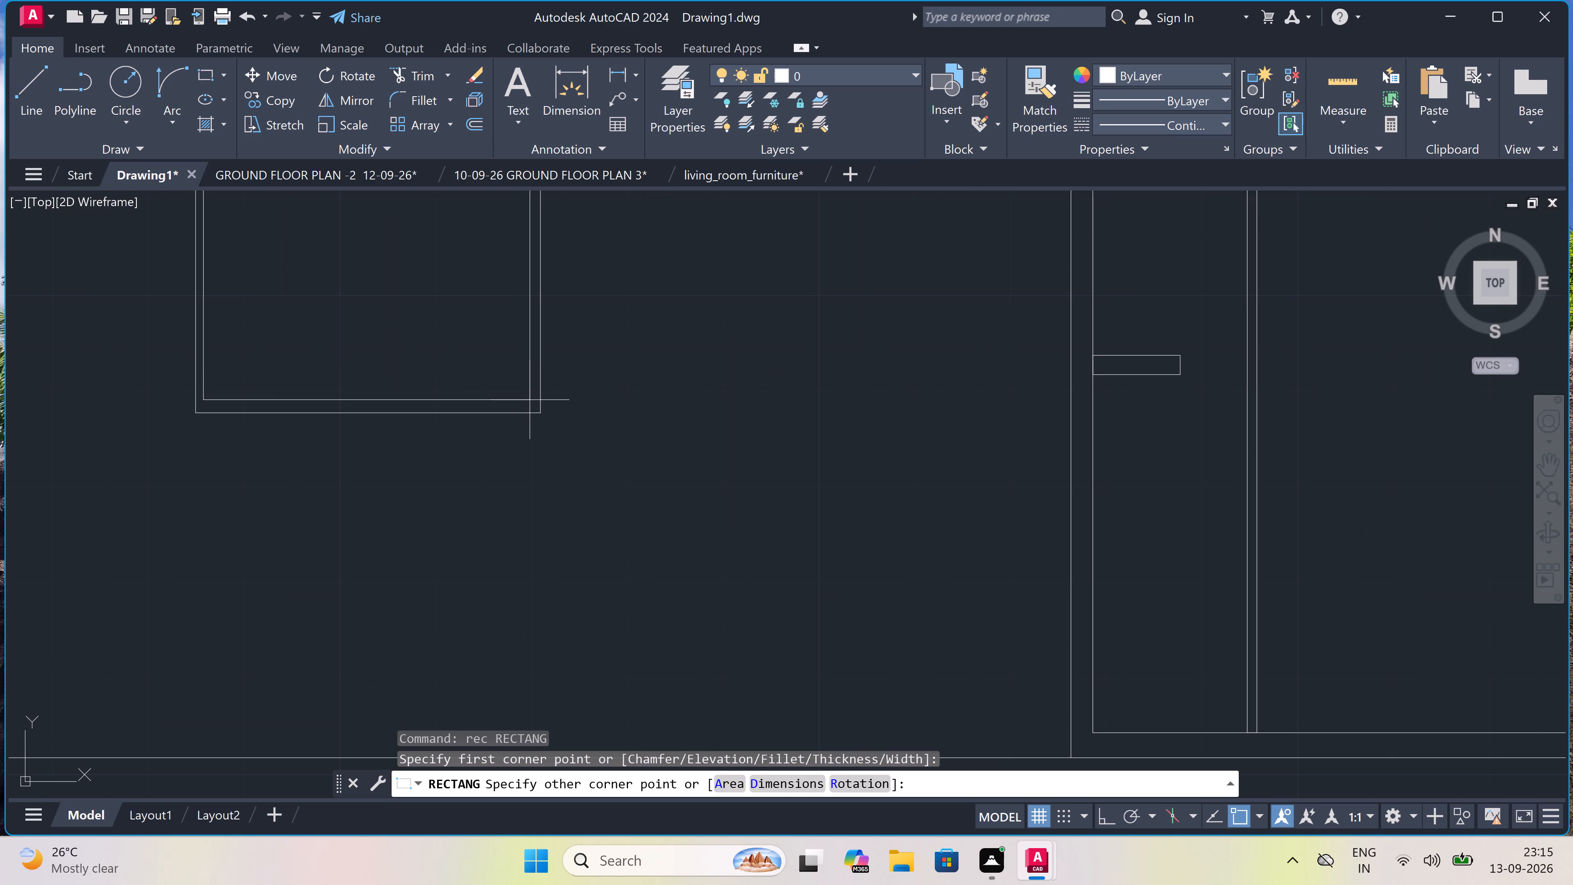
pyautogui.scroll(2, 530, 401)
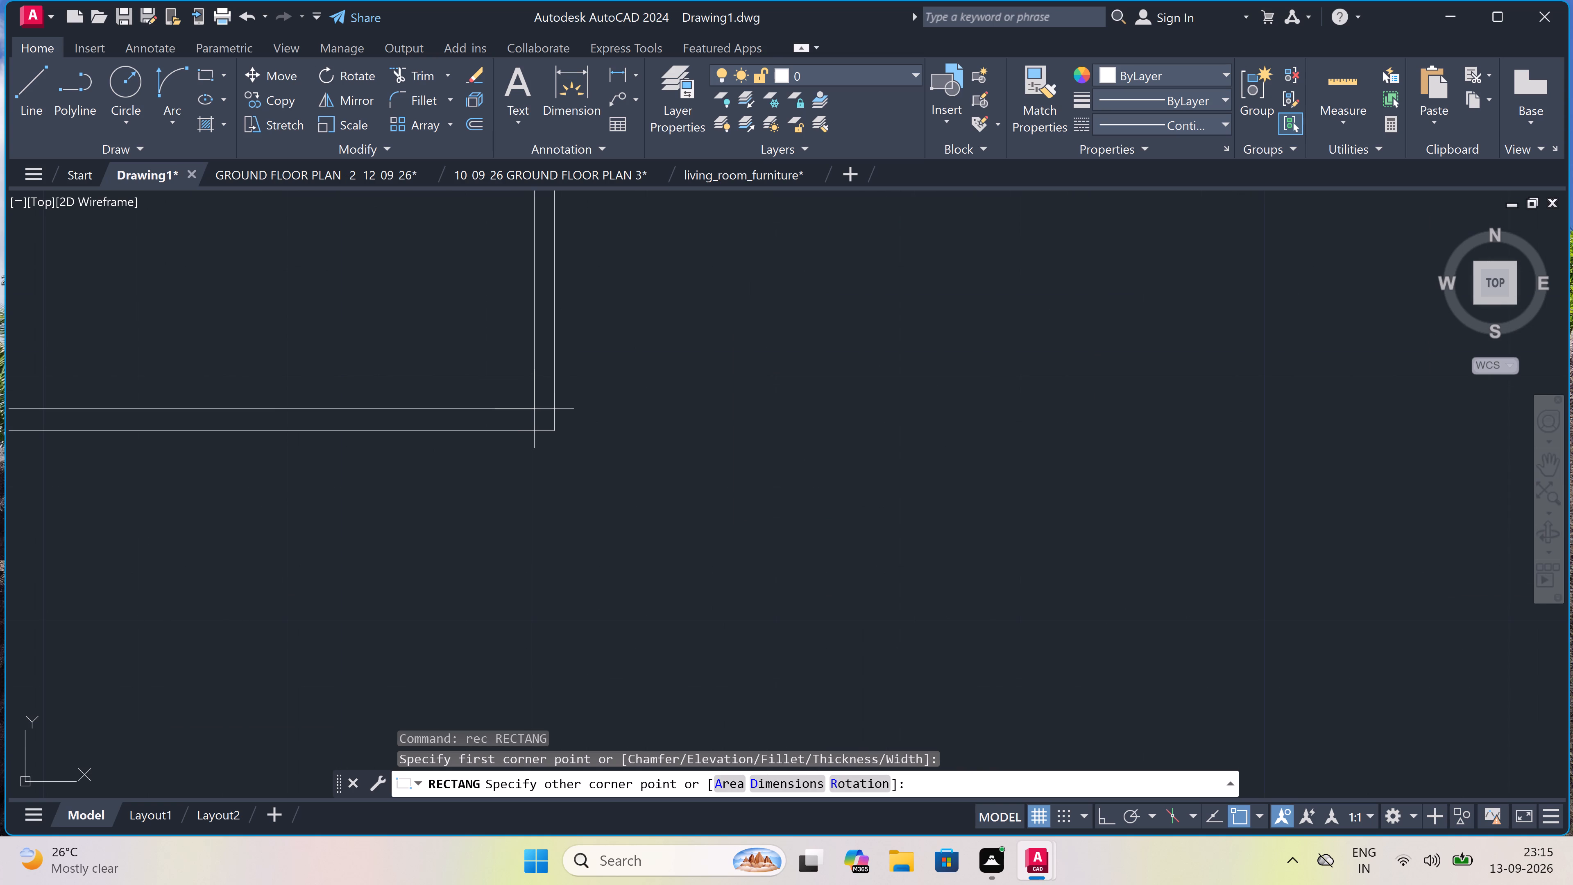
pyautogui.click(534, 408)
pyautogui.scroll(-6, 534, 408)
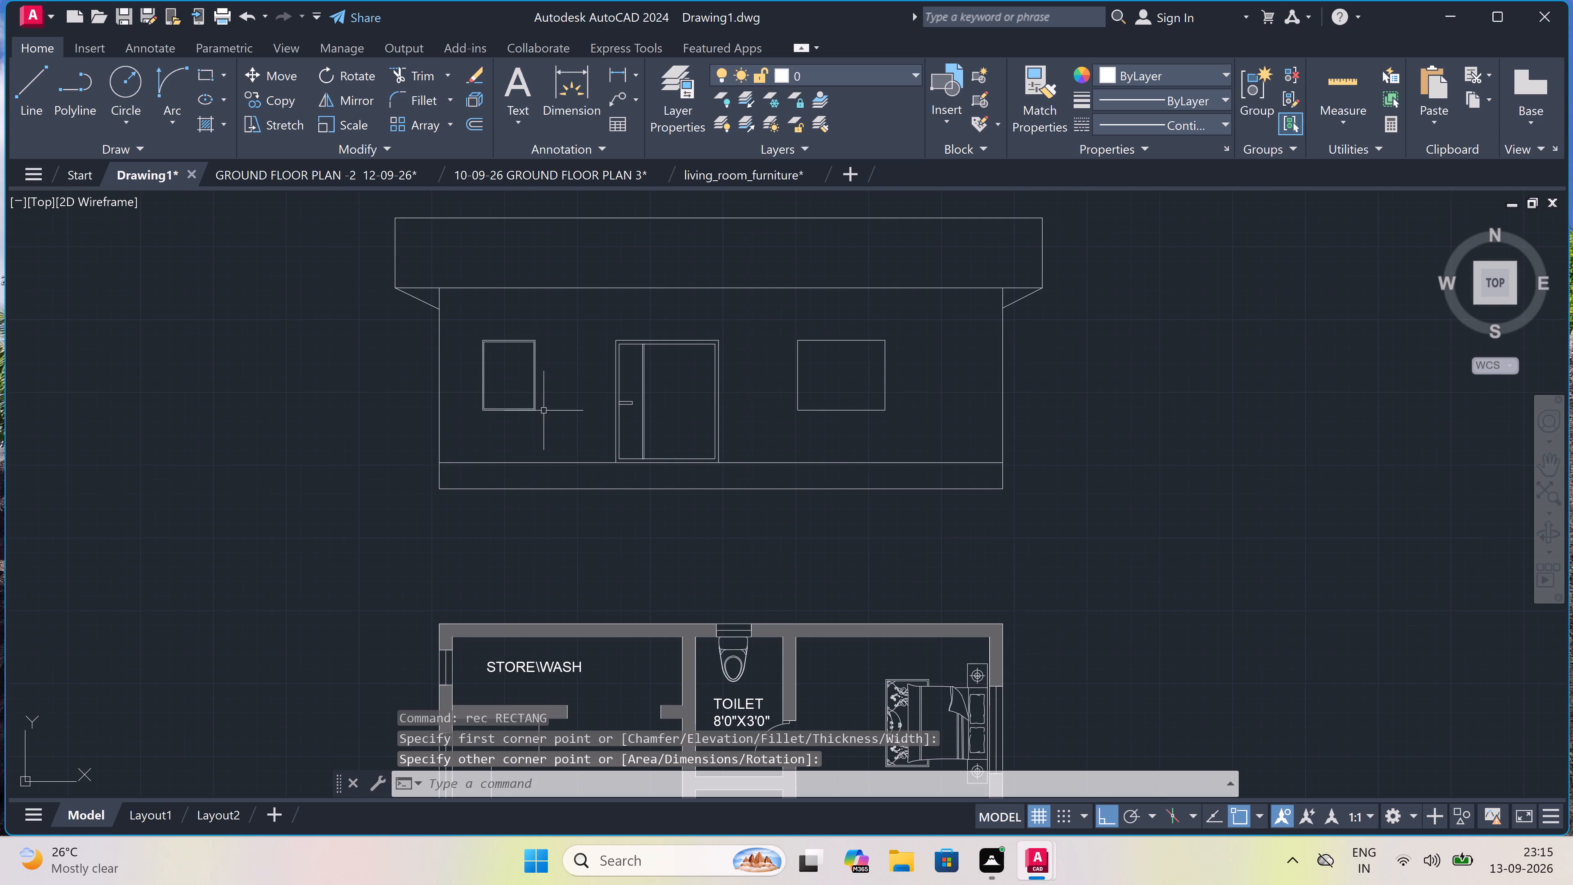
# Draw a slightly inset rectangle inside the east window outline to form its frame.
pyautogui.press('space')
pyautogui.scroll(3, 847, 359)
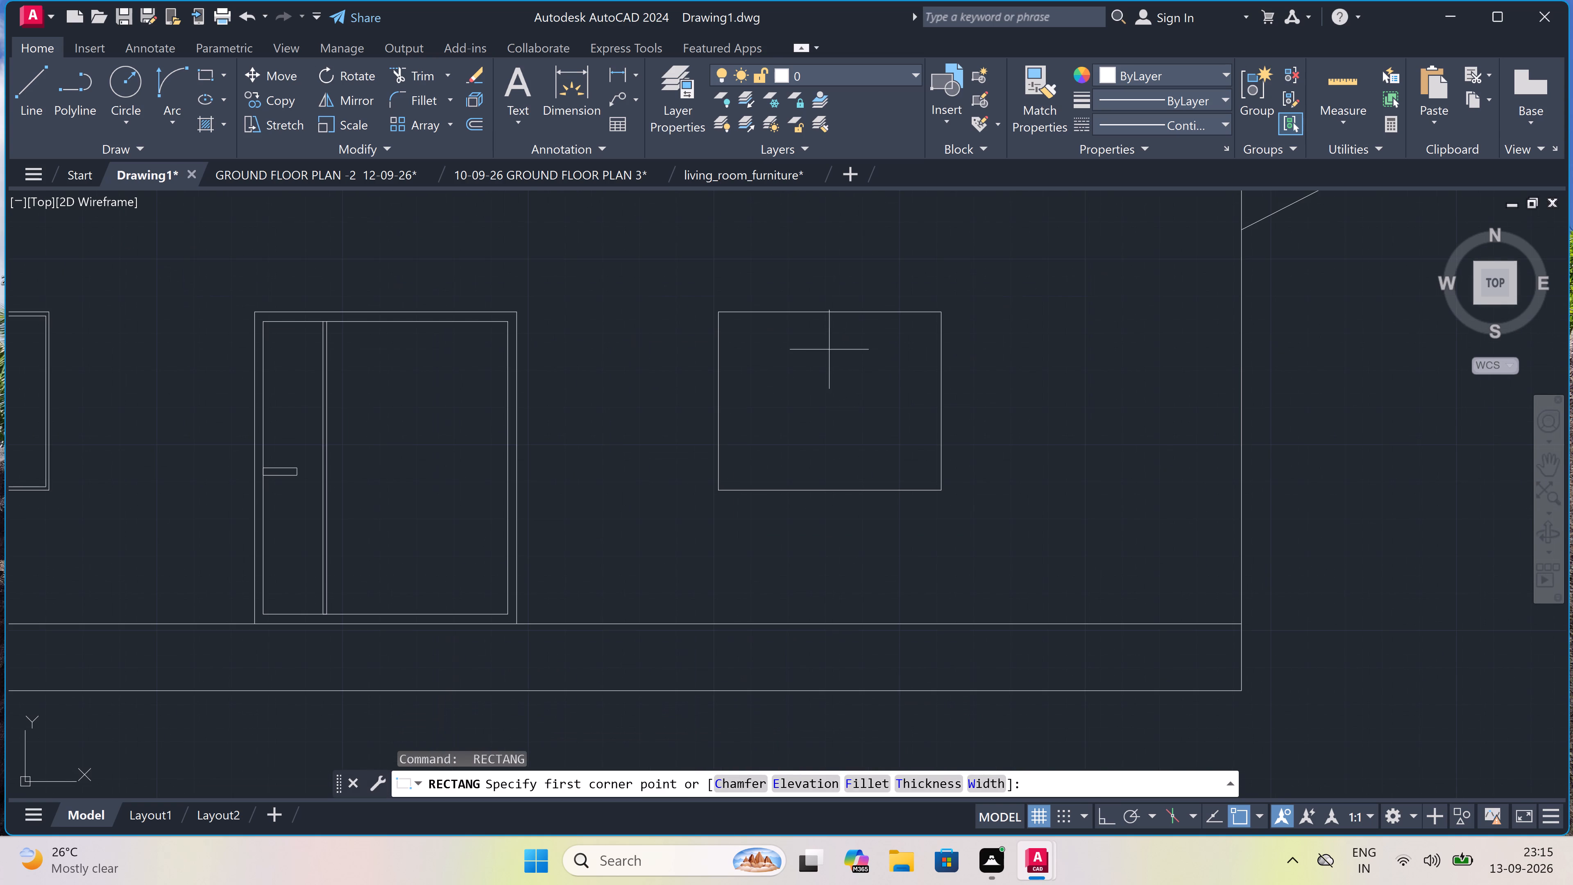
pyautogui.scroll(4, 716, 317)
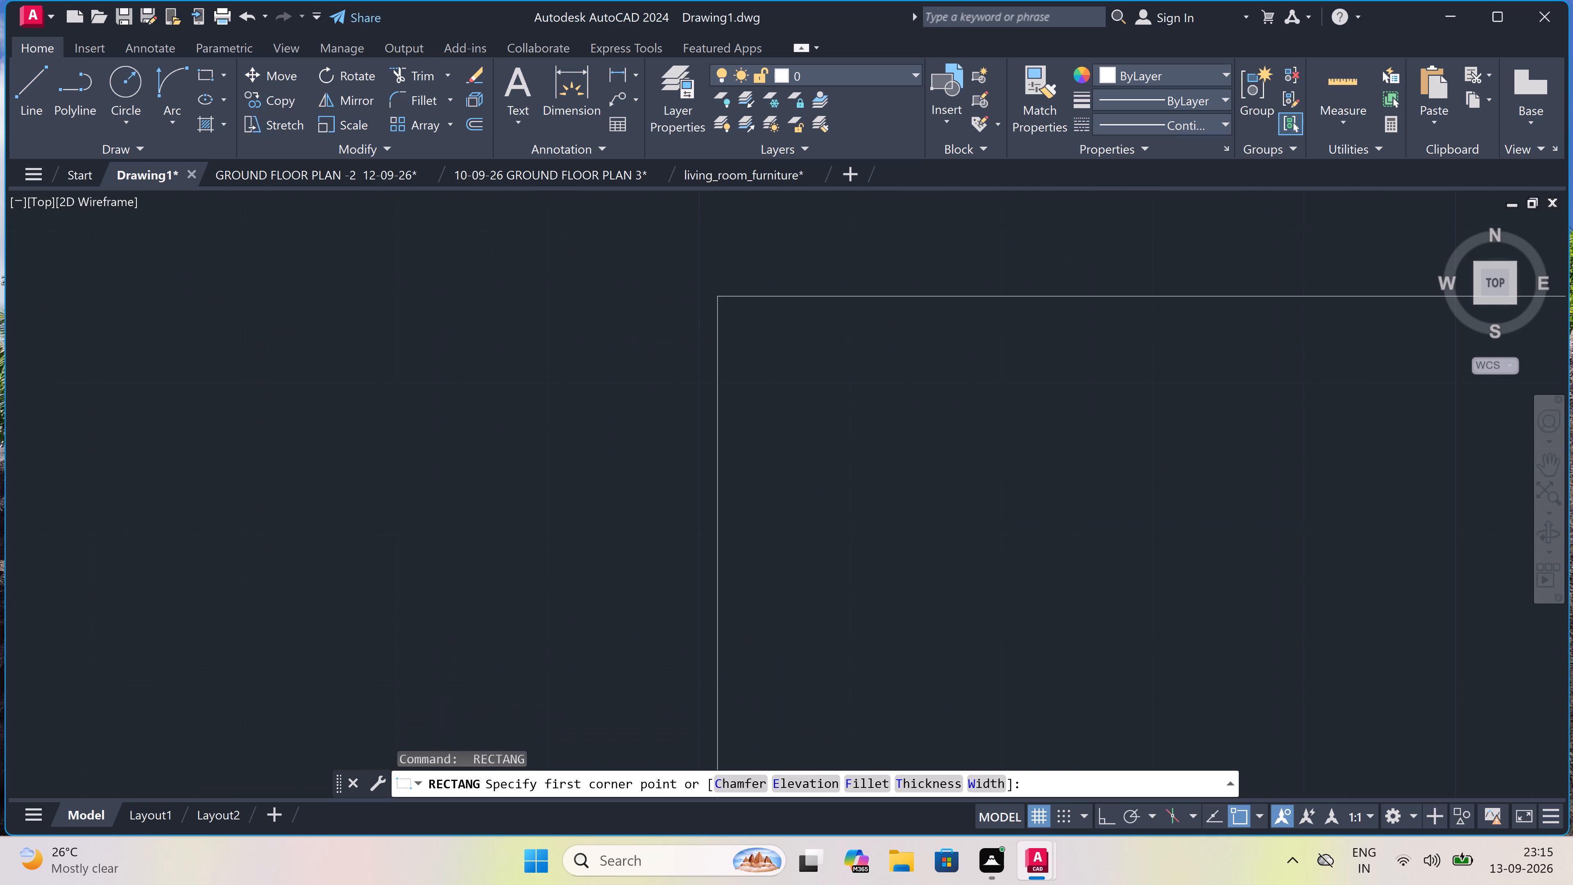
pyautogui.scroll(1, 739, 310)
pyautogui.moveTo(717, 311); pyautogui.dragTo(724, 315)
pyautogui.scroll(-4, 755, 338)
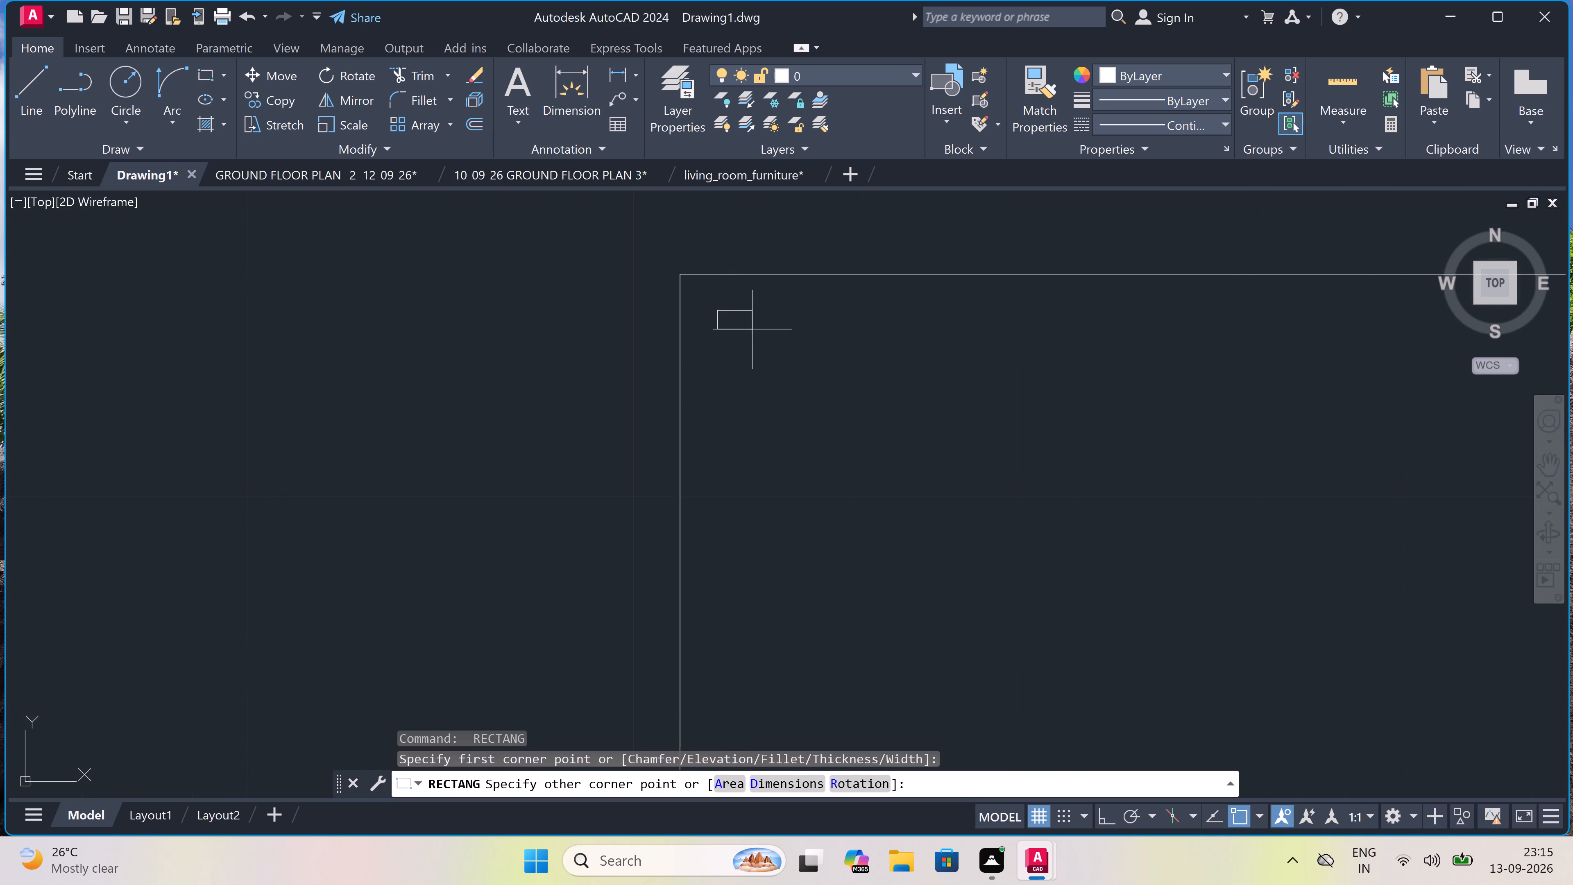
pyautogui.scroll(-3, 771, 358)
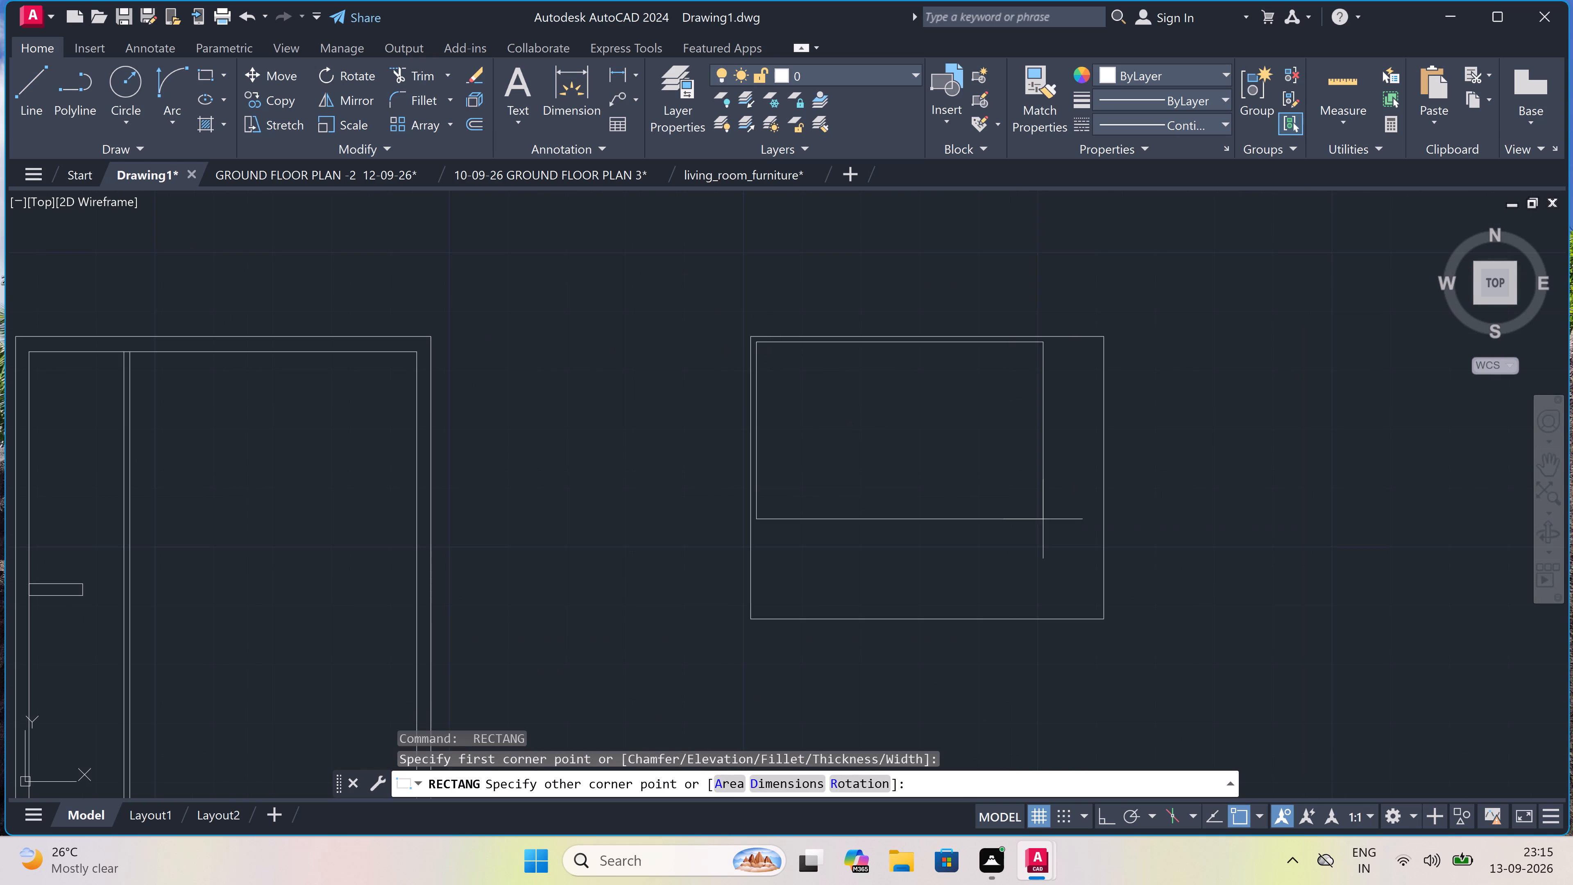
pyautogui.scroll(2, 1095, 599)
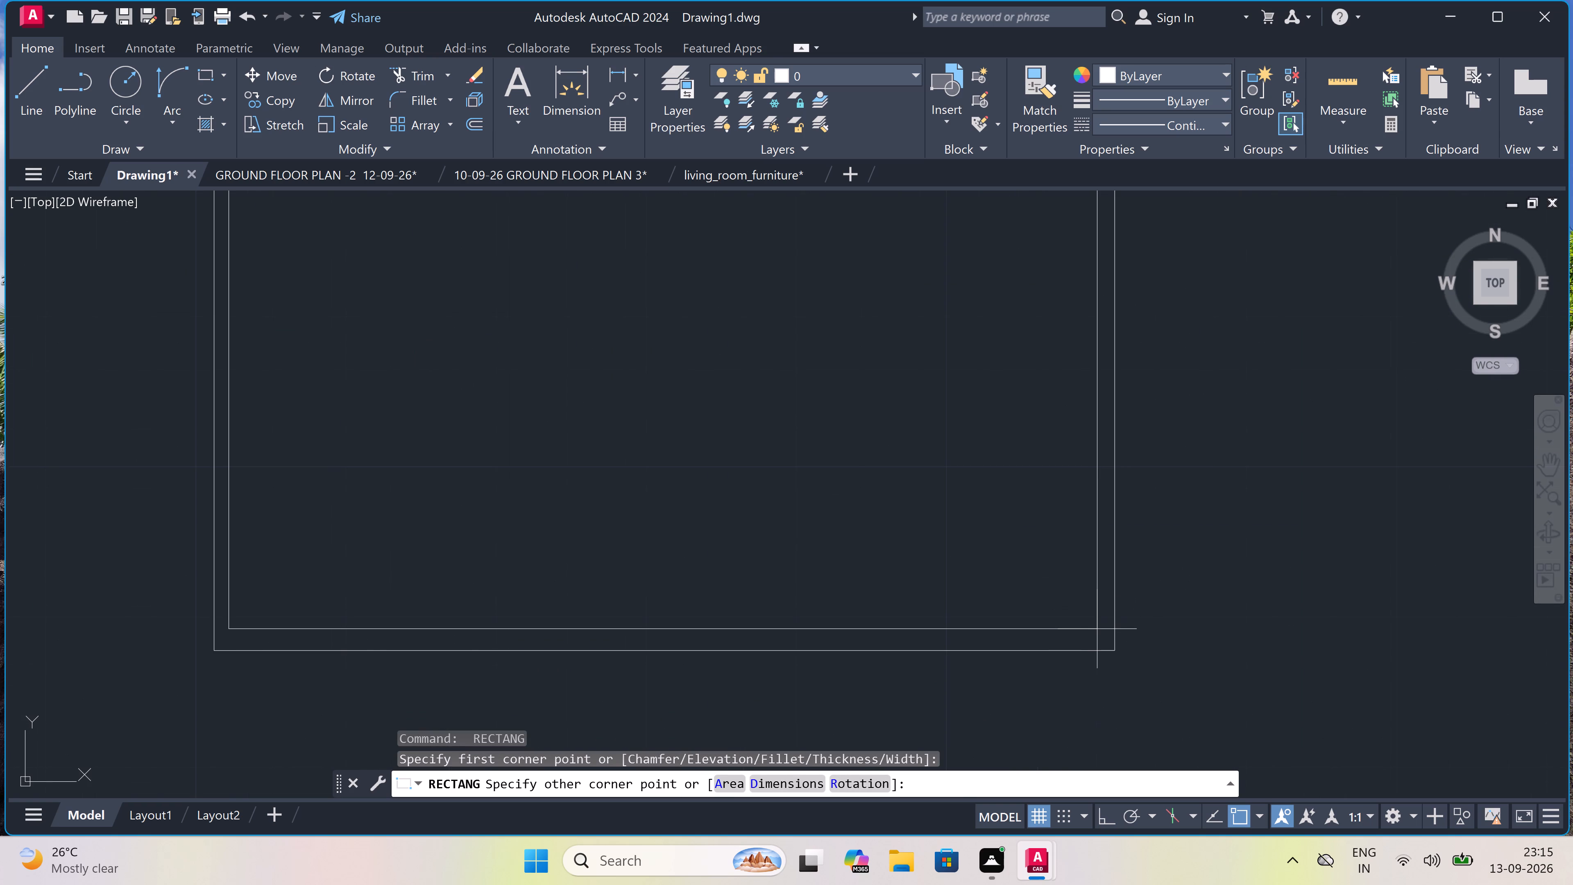
pyautogui.click(1099, 630)
pyautogui.scroll(-3, 1020, 527)
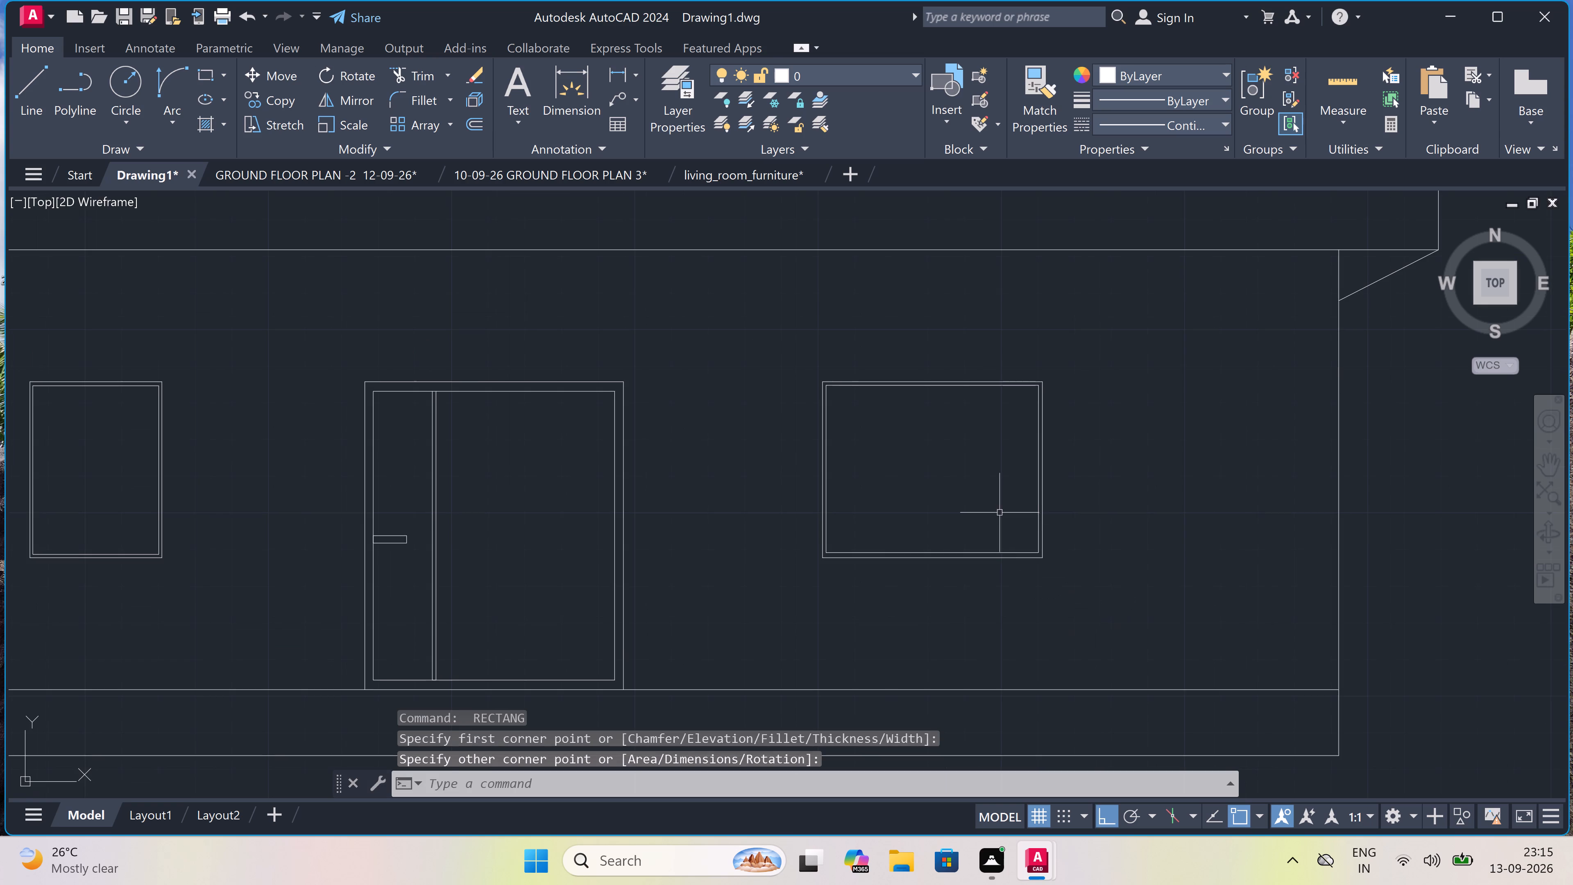
# Draw a vertical line down the middle of the east window, between the inner frame's top and bottom edges.
pyautogui.press('l')
pyautogui.press('space')
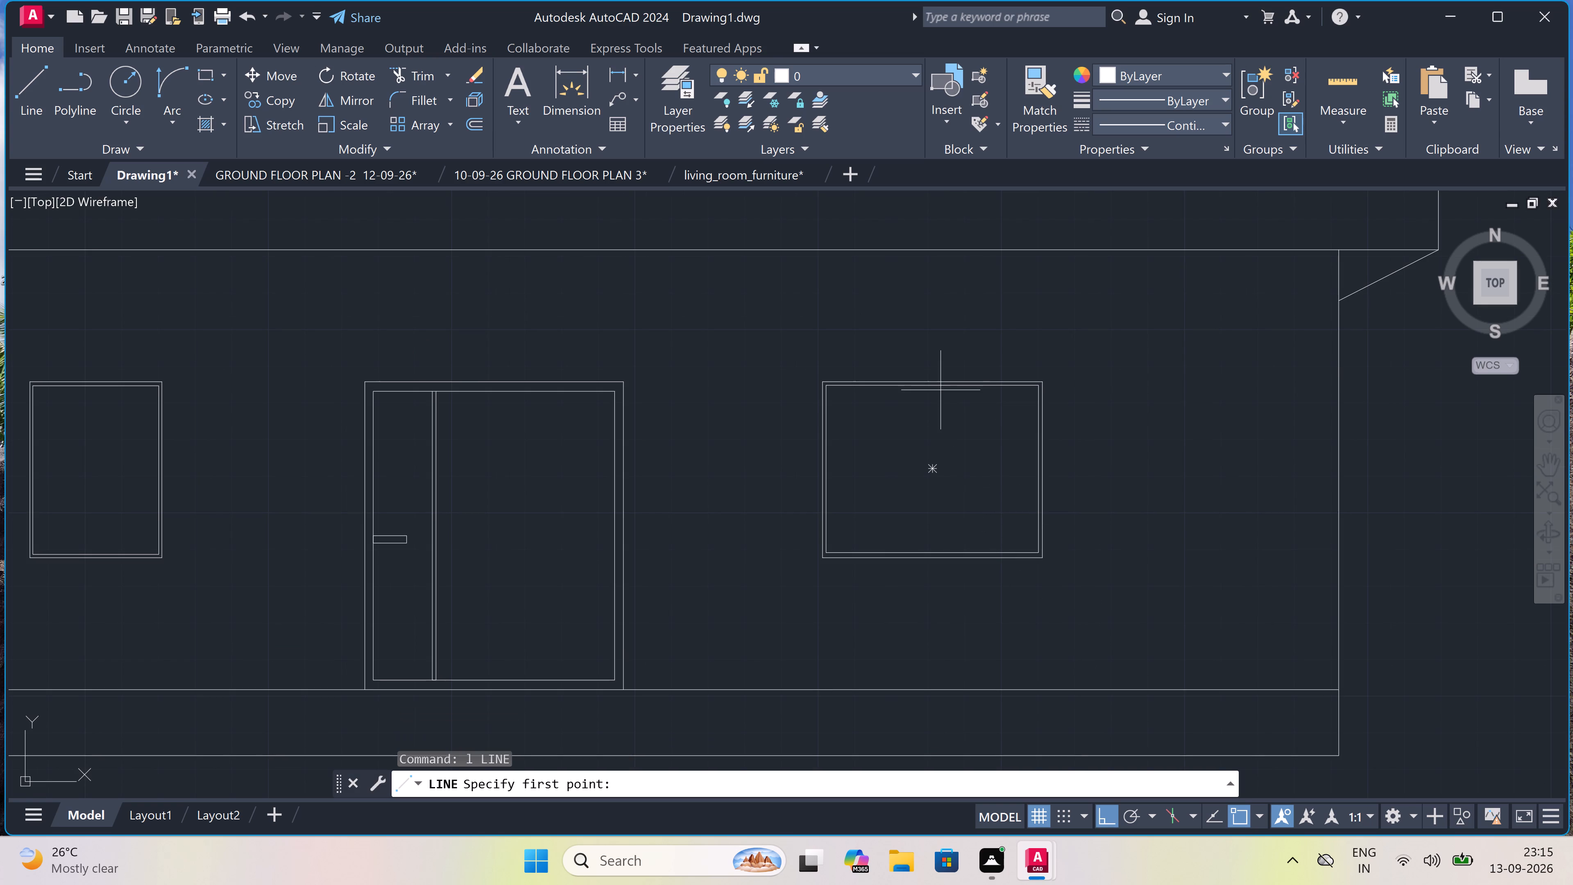
pyautogui.scroll(2, 931, 385)
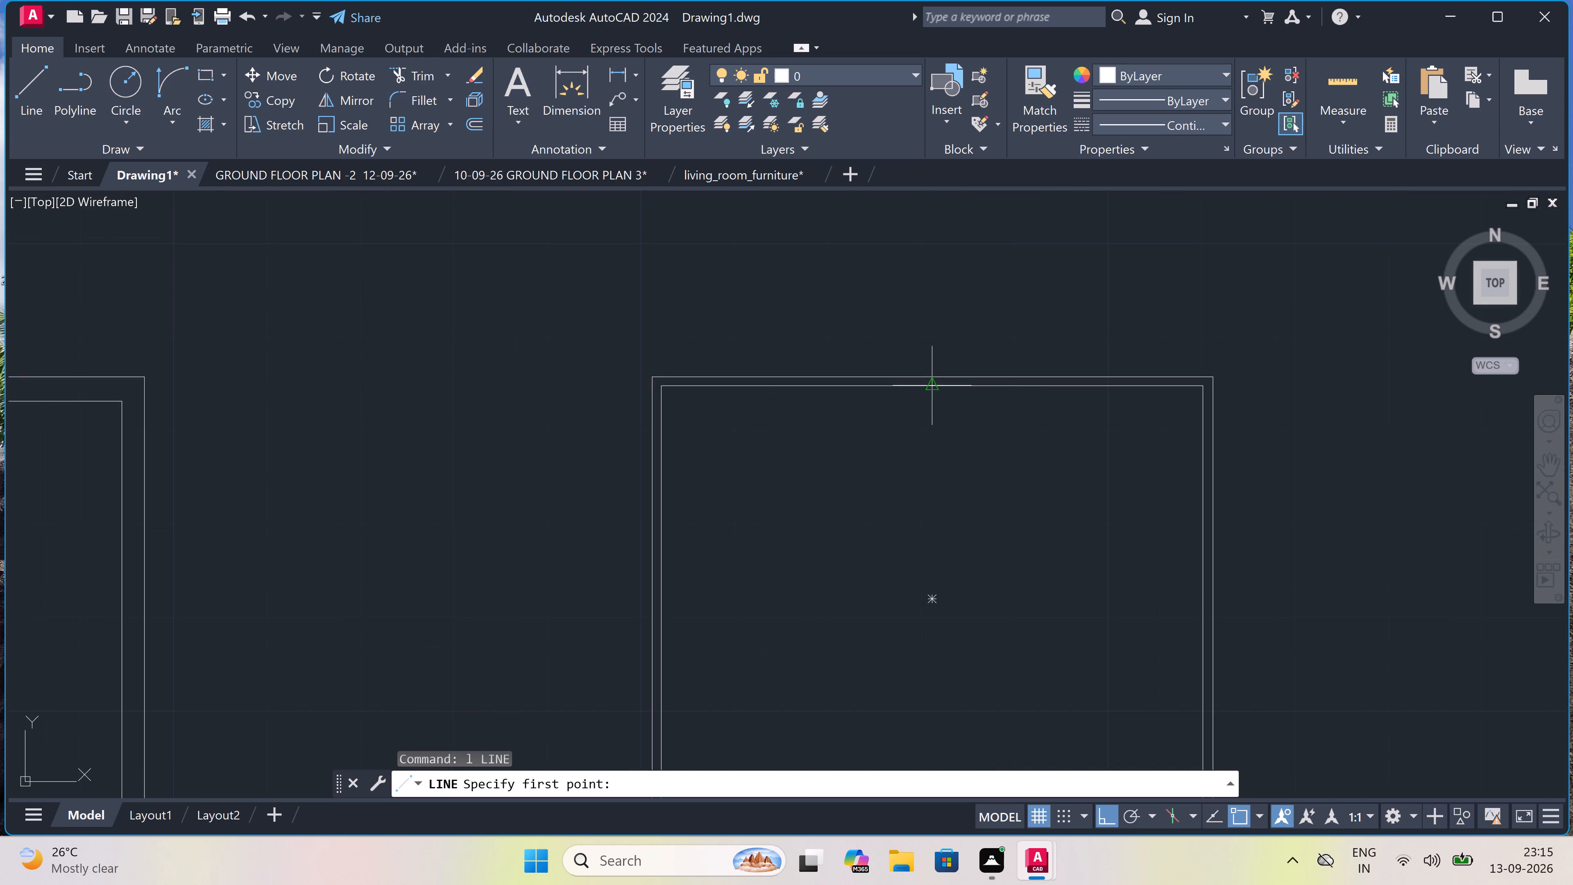
pyautogui.moveTo(930, 388); pyautogui.dragTo(935, 423)
pyautogui.scroll(-4, 924, 545)
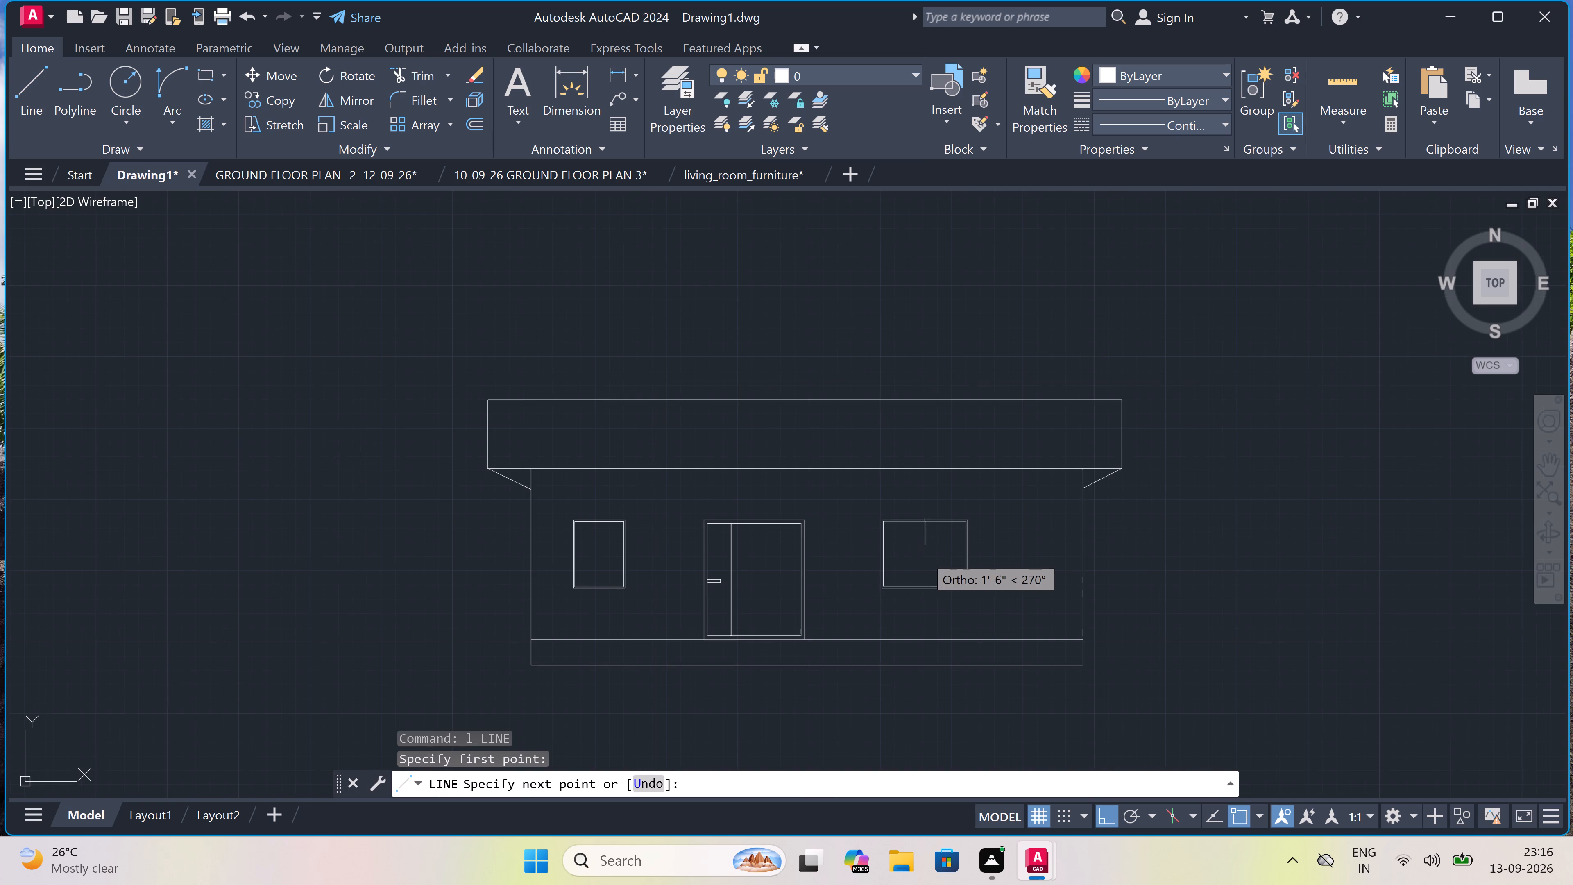
pyautogui.scroll(3, 925, 587)
pyautogui.click(925, 586)
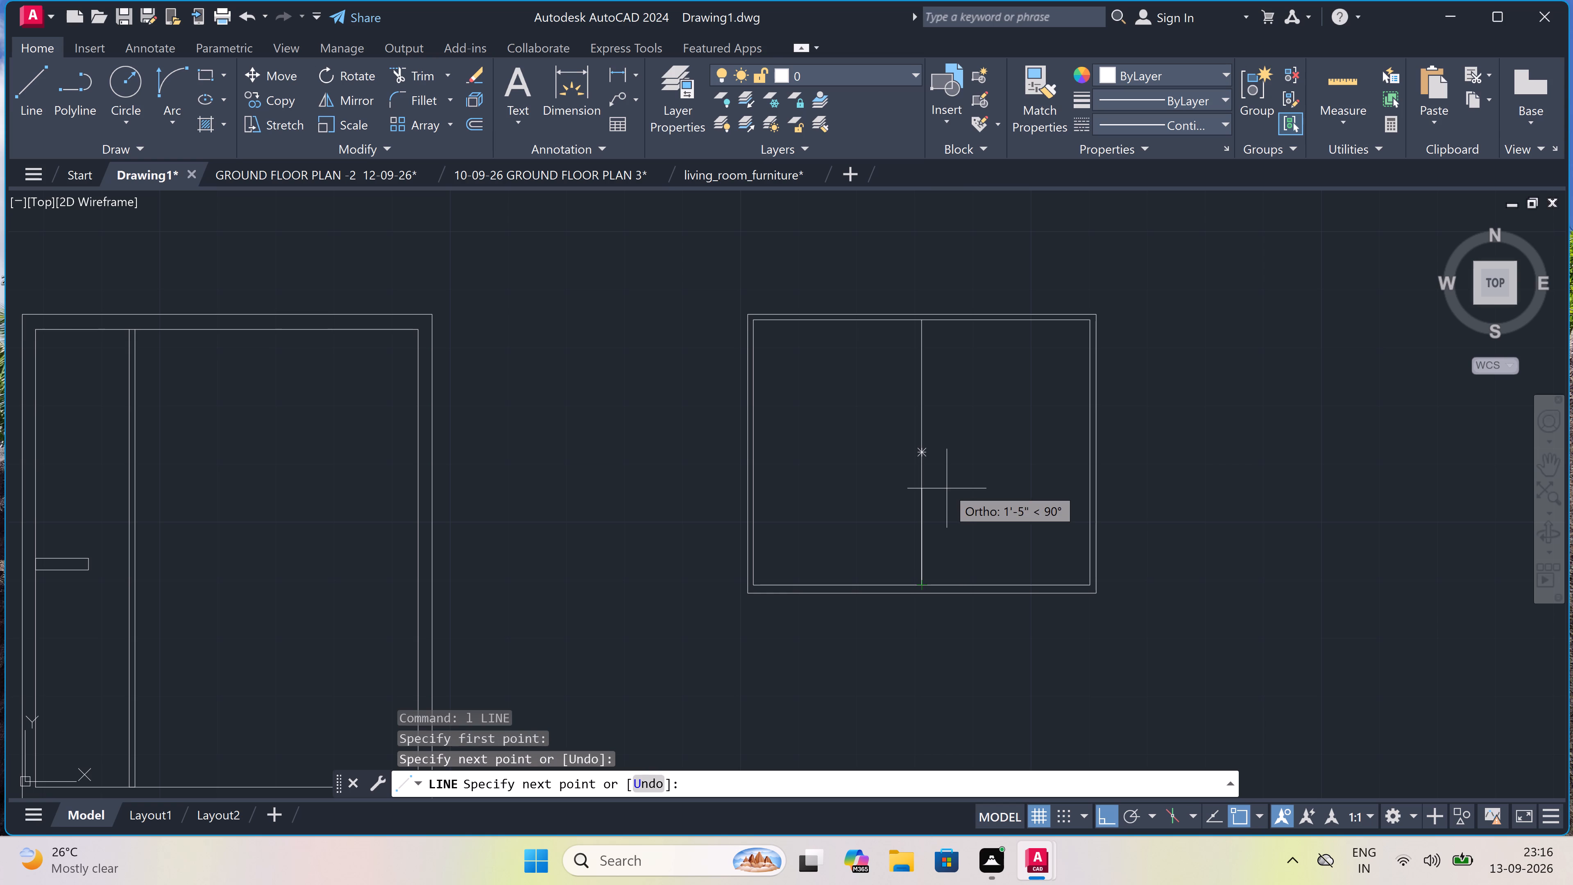
pyautogui.press('Escape')
# Draw a vertical line down the middle of the west window, between the inner frame's top and bottom edges.
pyautogui.scroll(-3, 946, 477)
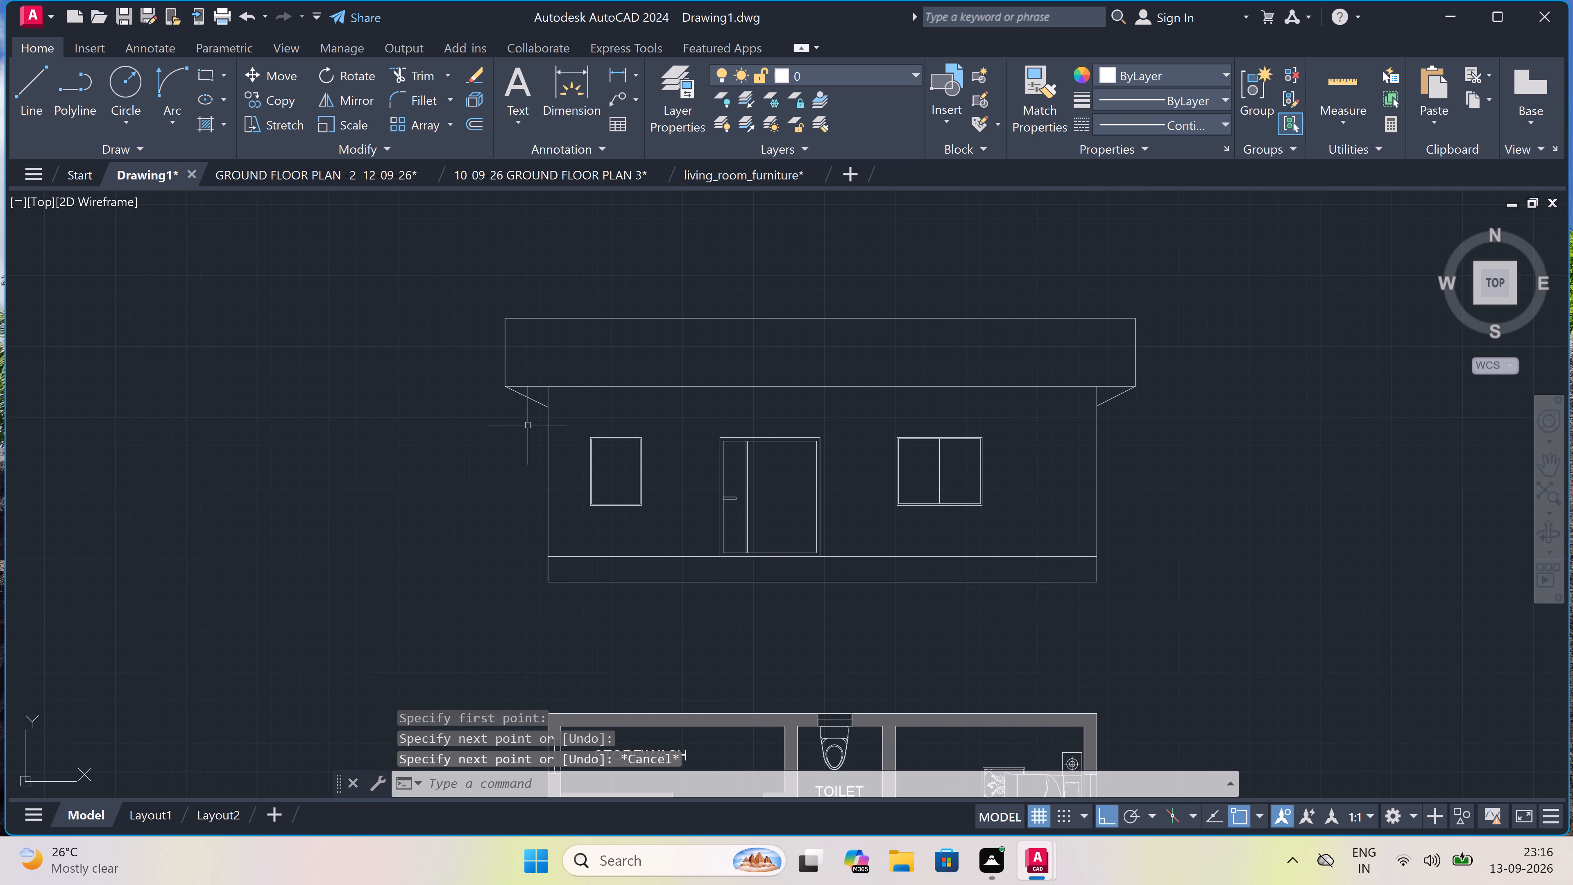
pyautogui.press('space')
pyautogui.scroll(3, 604, 450)
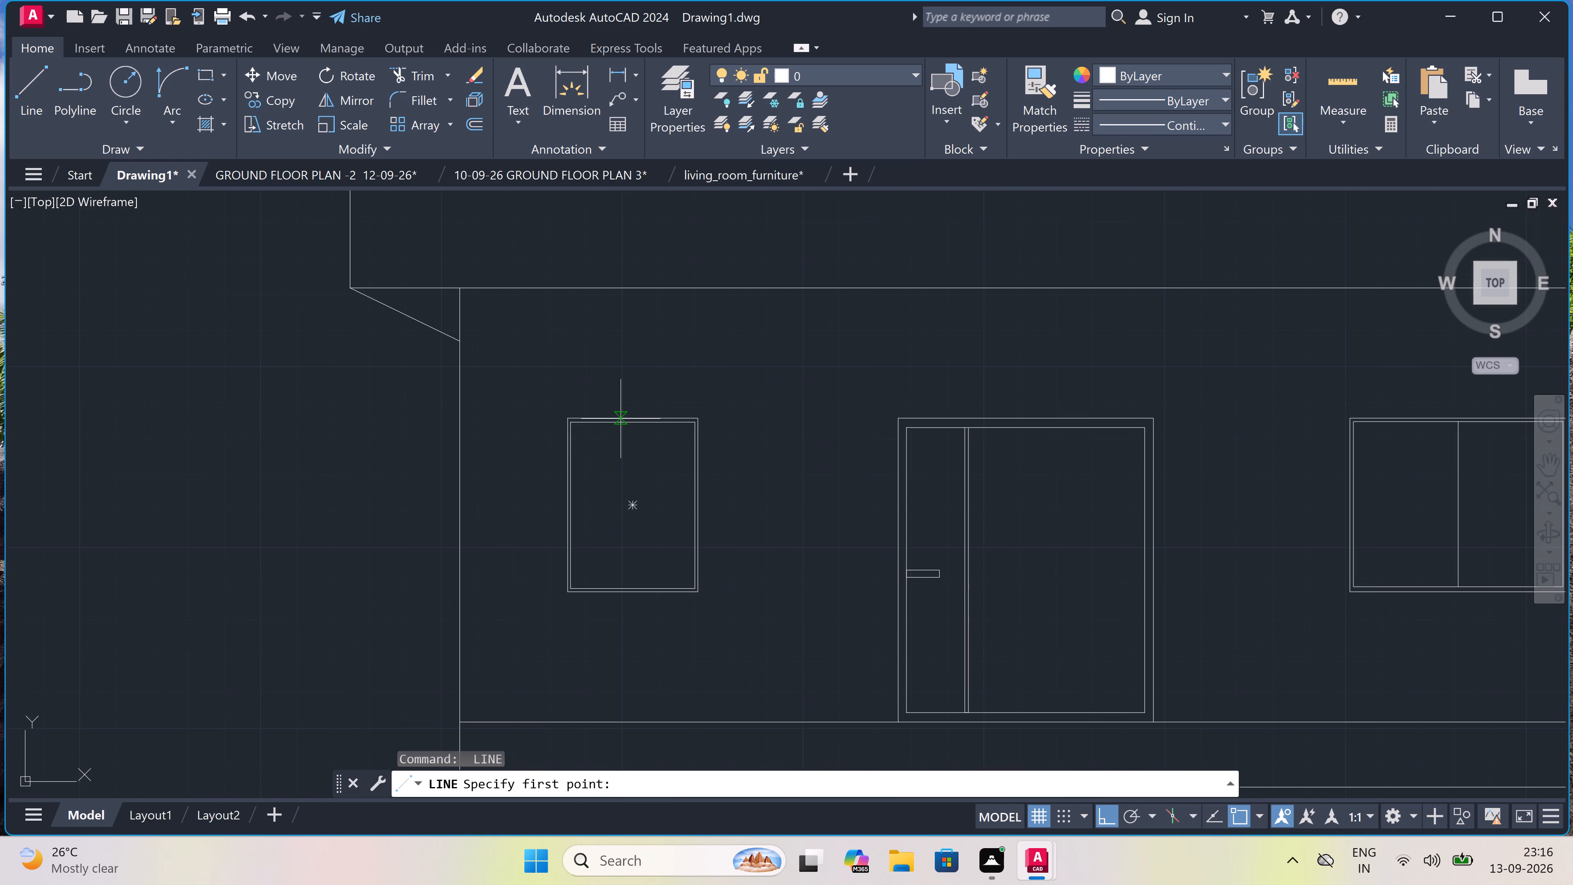
pyautogui.scroll(3, 622, 420)
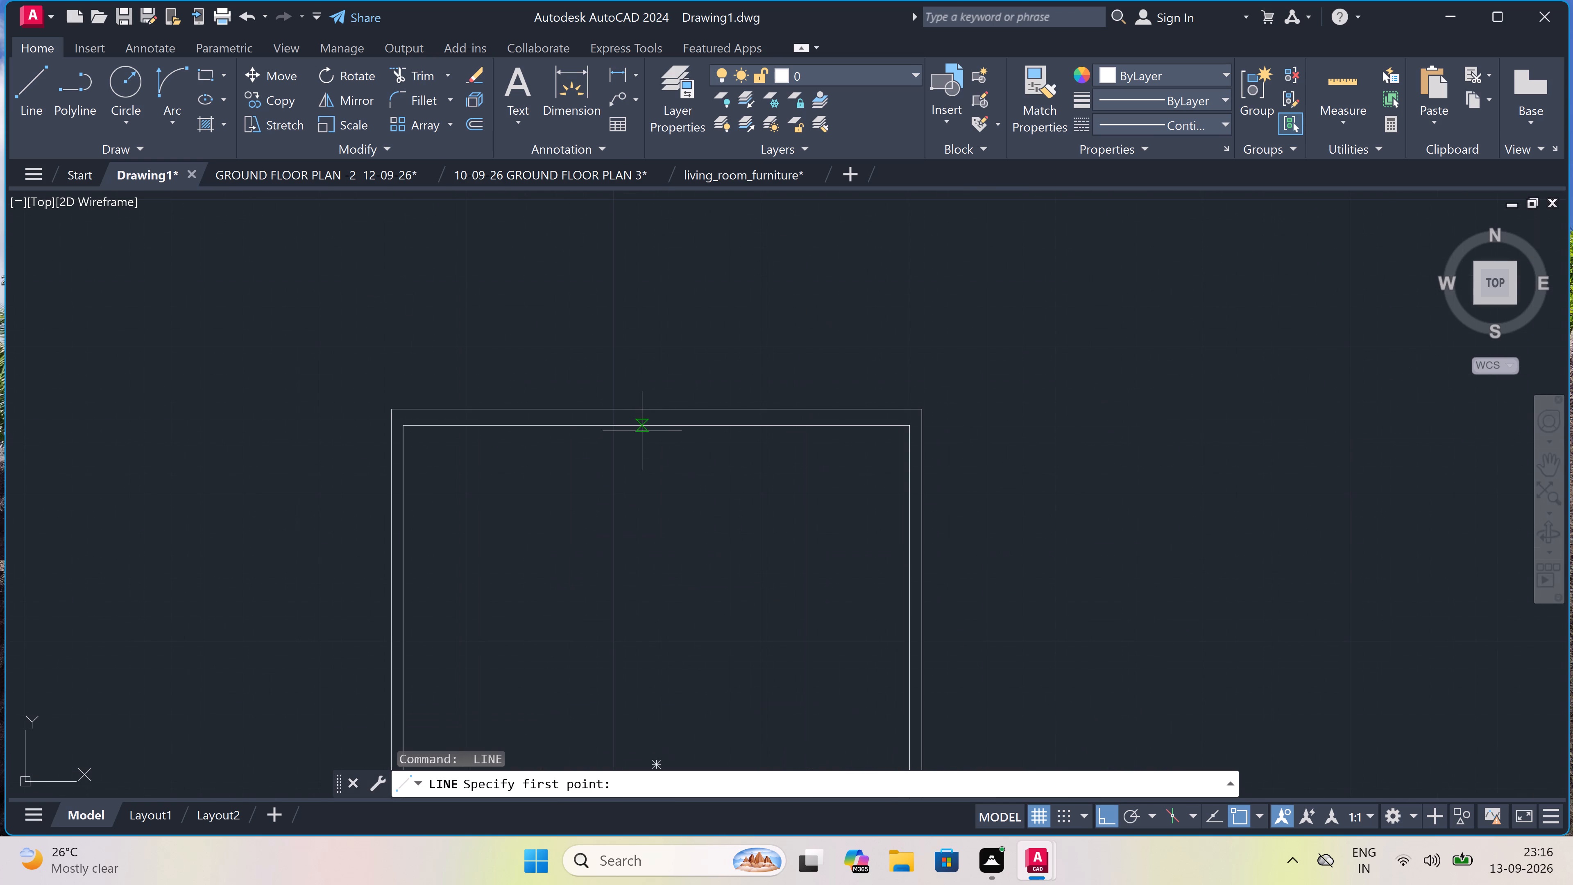
pyautogui.moveTo(662, 424); pyautogui.dragTo(665, 484)
pyautogui.scroll(-5, 665, 524)
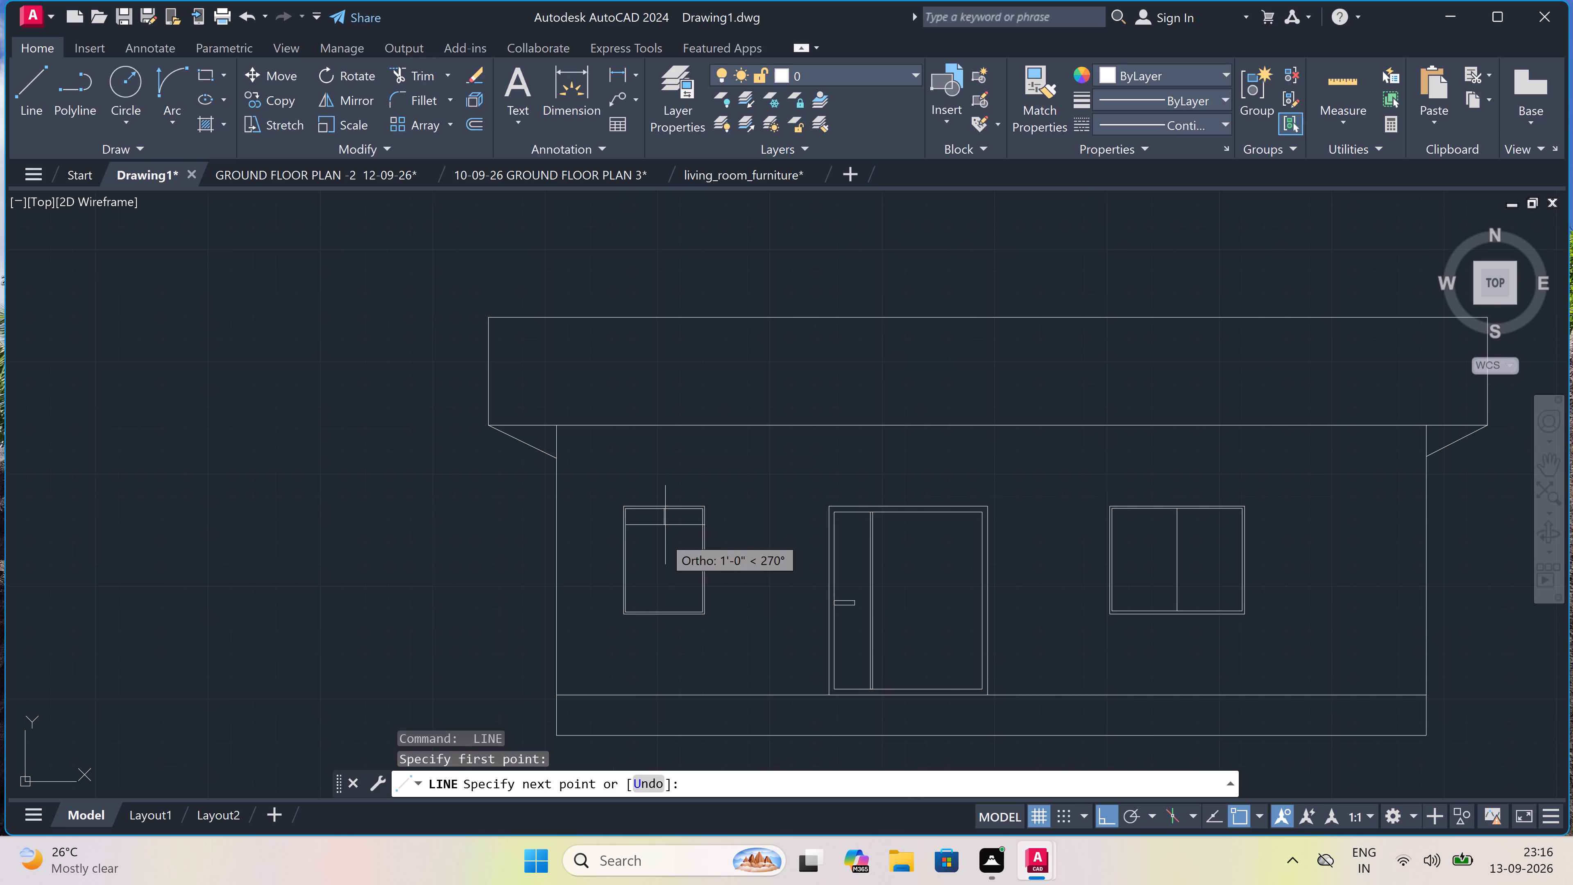
pyautogui.scroll(4, 666, 635)
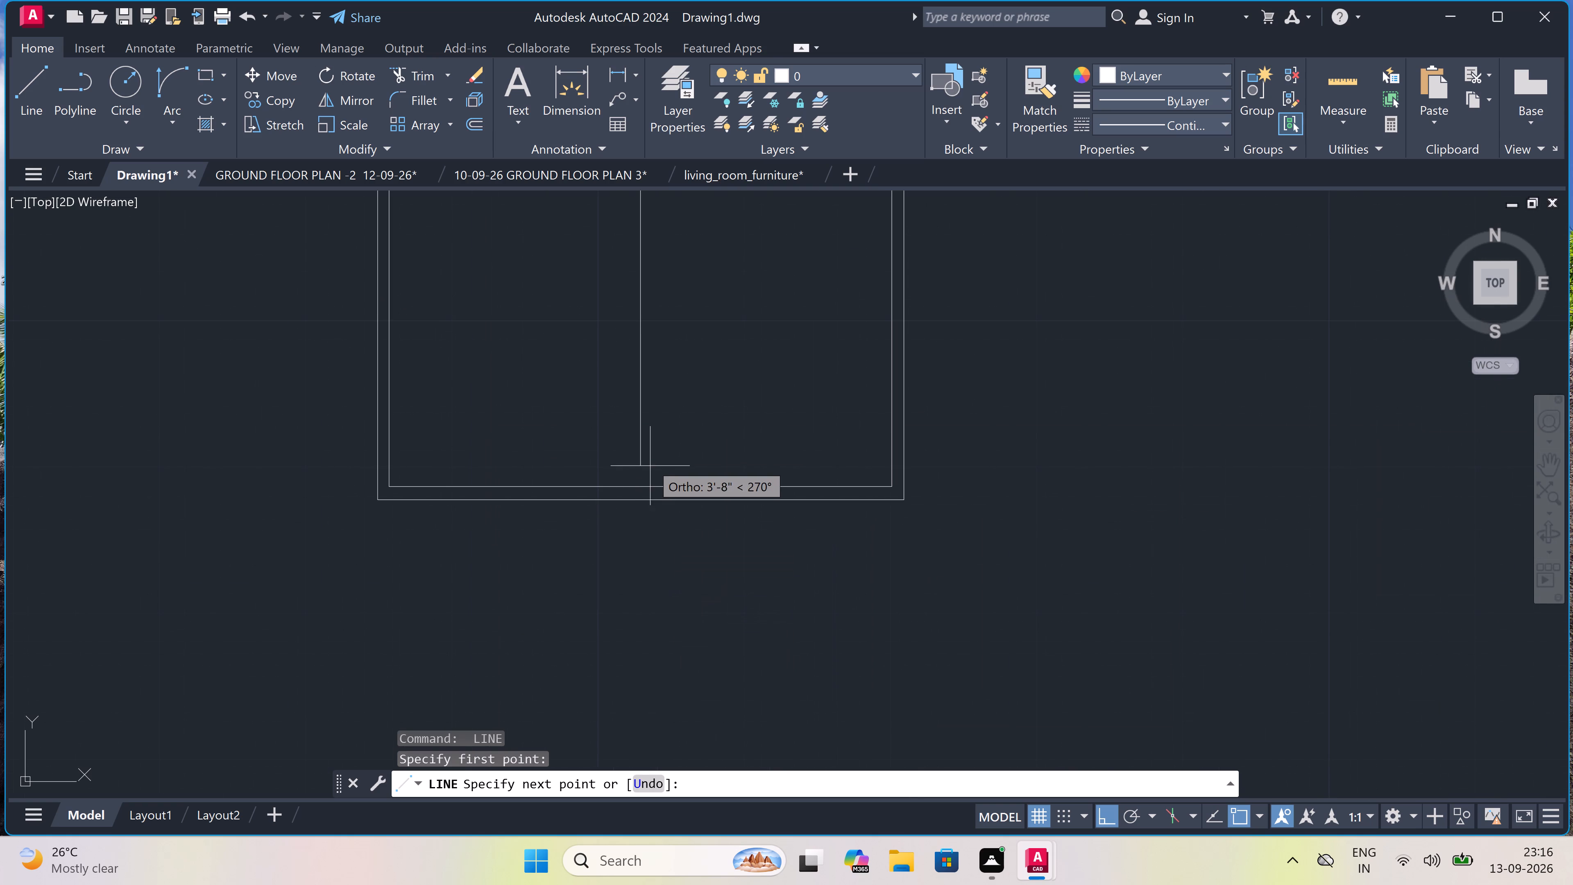
pyautogui.click(644, 489)
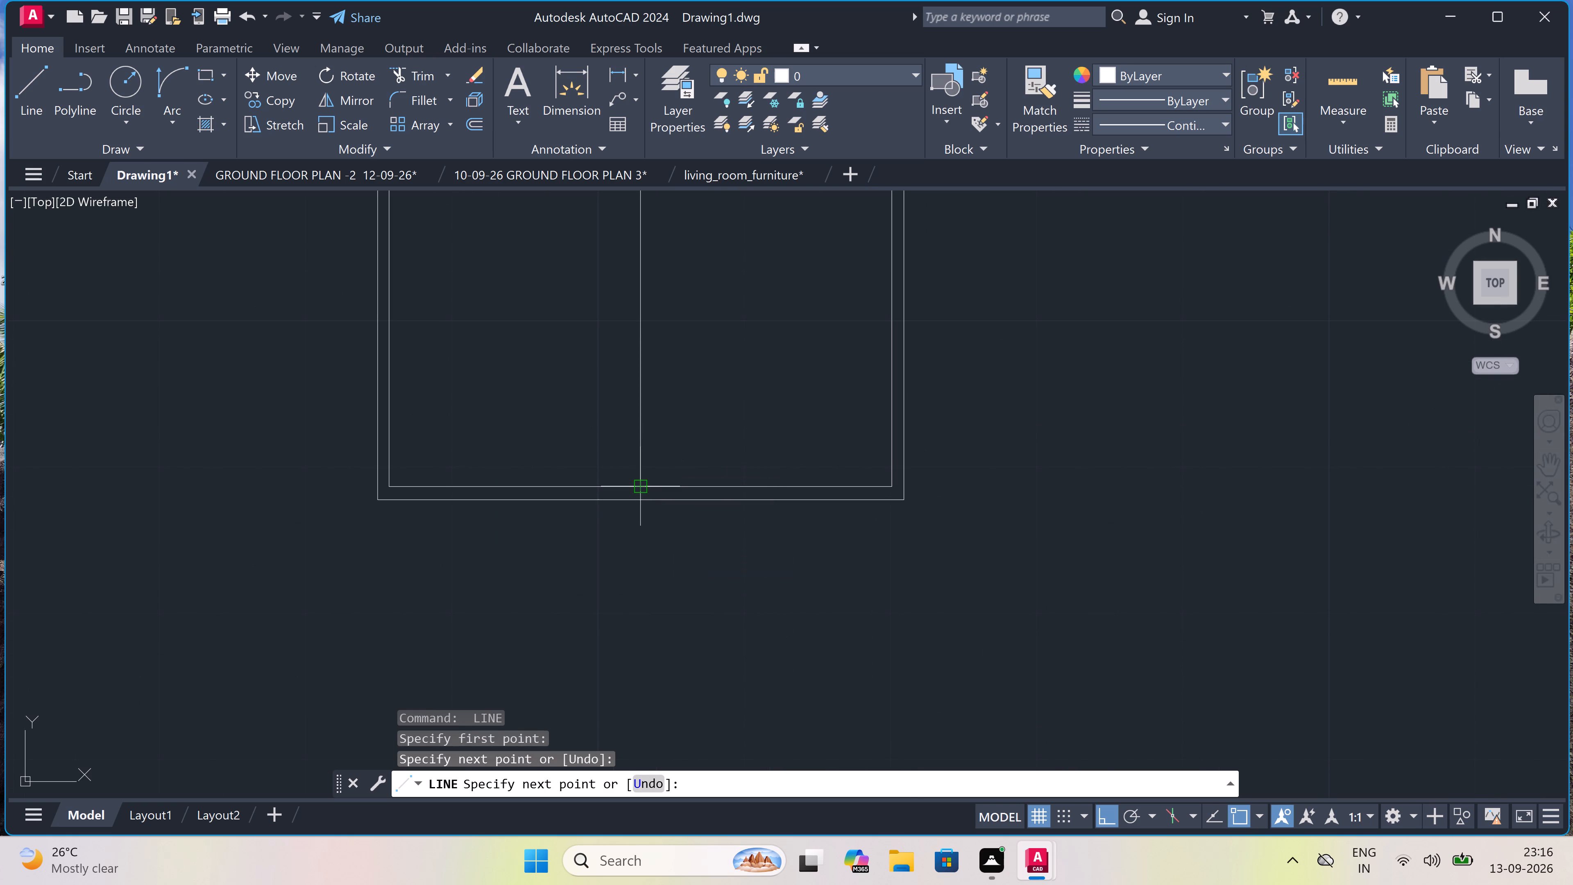
pyautogui.press('Escape')
# Draw a three-sided block outline about 11'-5" wide rising from the parapet's top edge, near its east end.
pyautogui.scroll(-6, 631, 472)
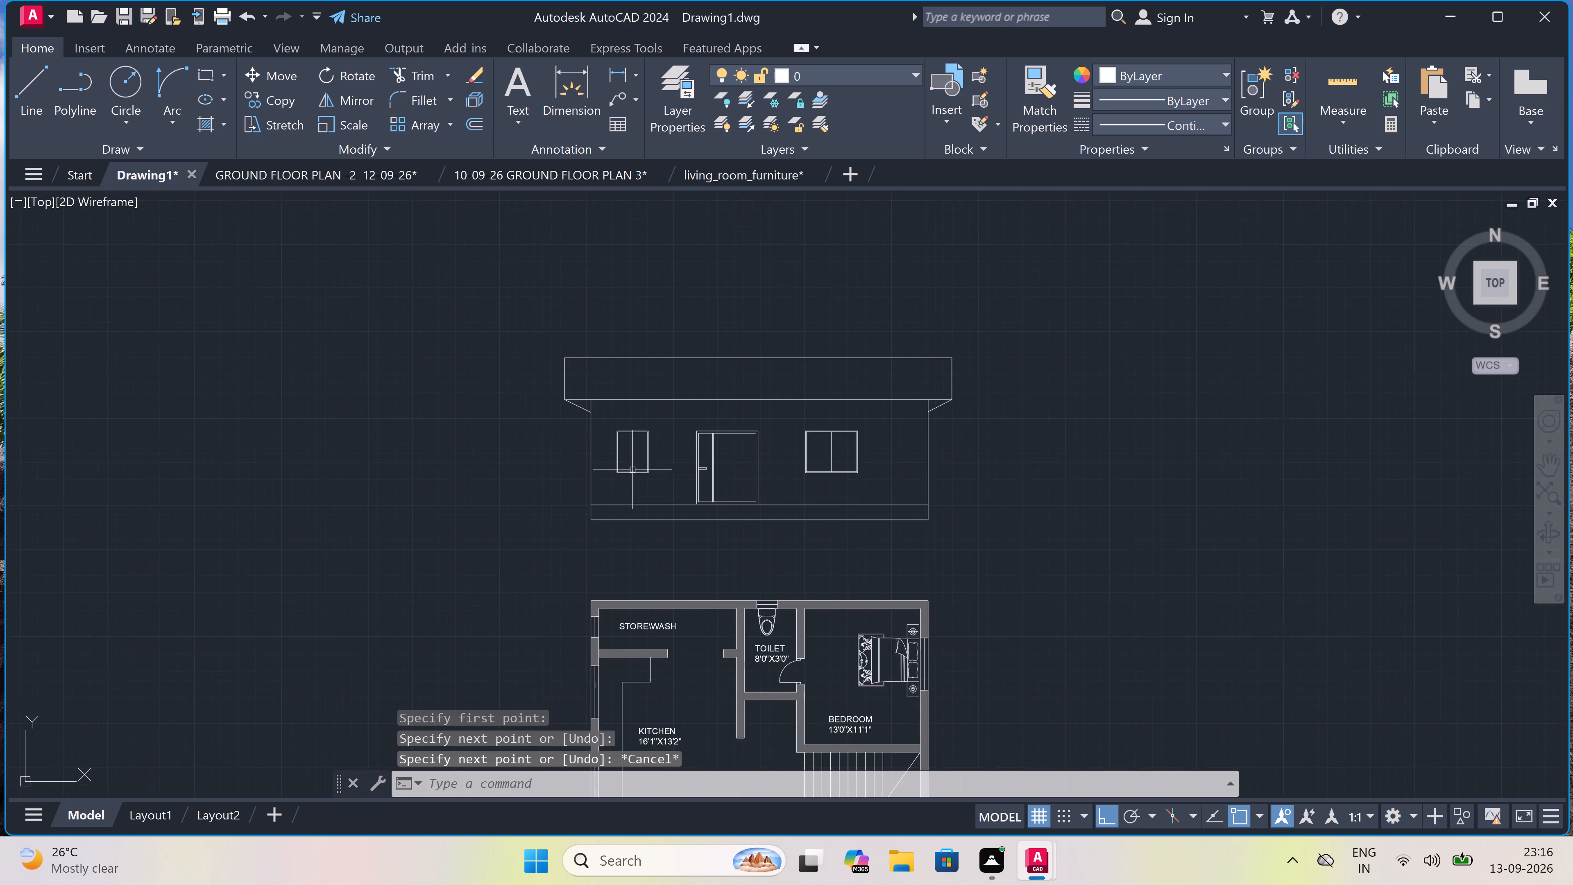
pyautogui.scroll(1, 675, 463)
pyautogui.scroll(-1, 646, 468)
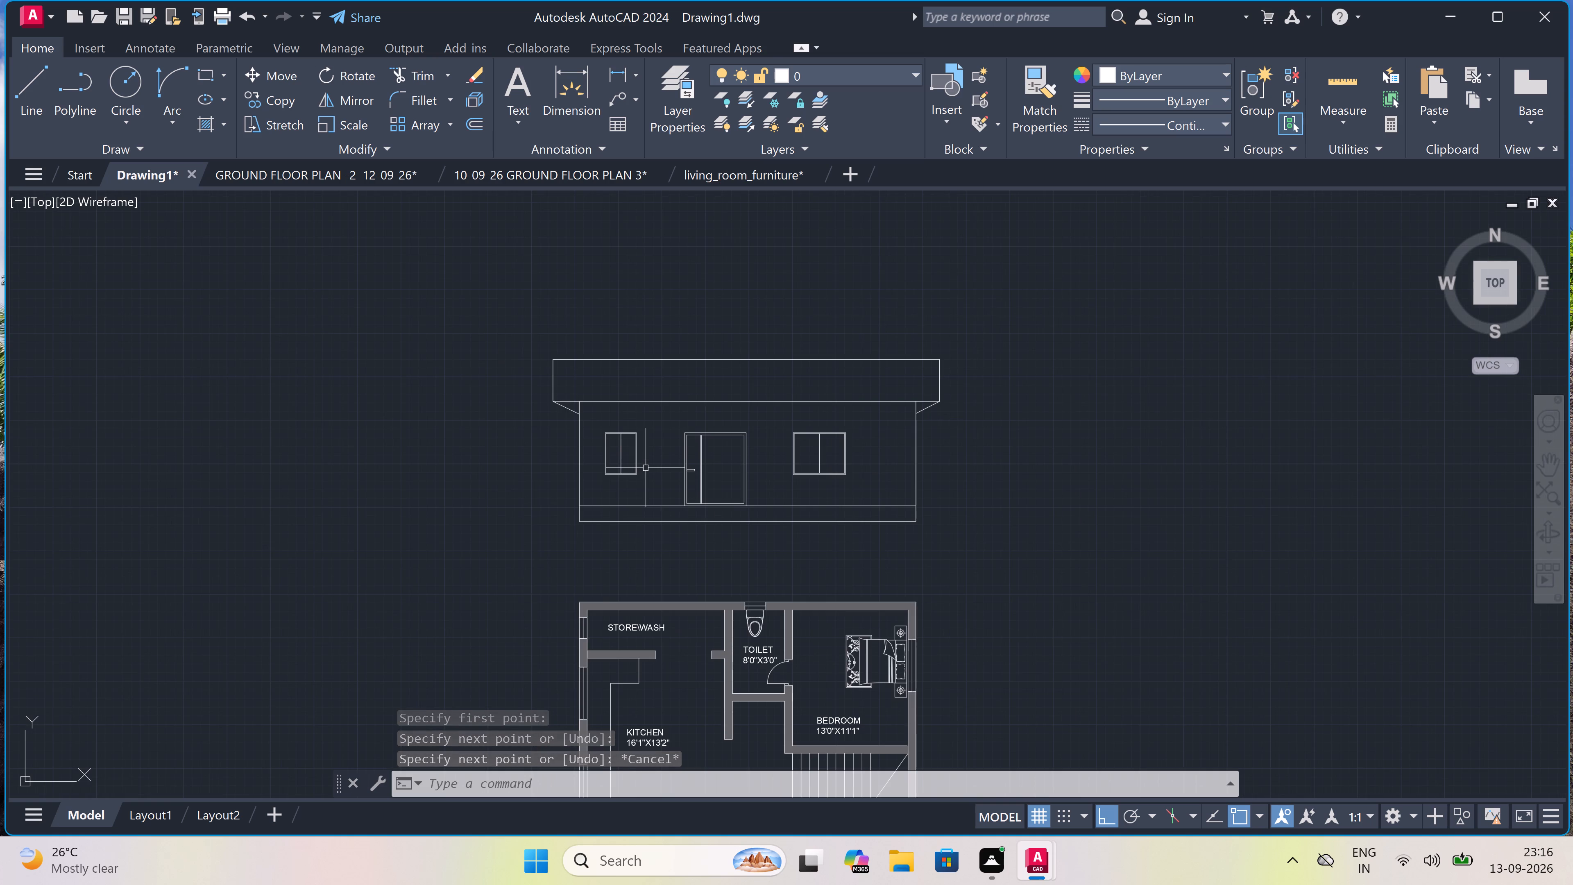
pyautogui.scroll(-1, 645, 468)
pyautogui.scroll(-2, 610, 422)
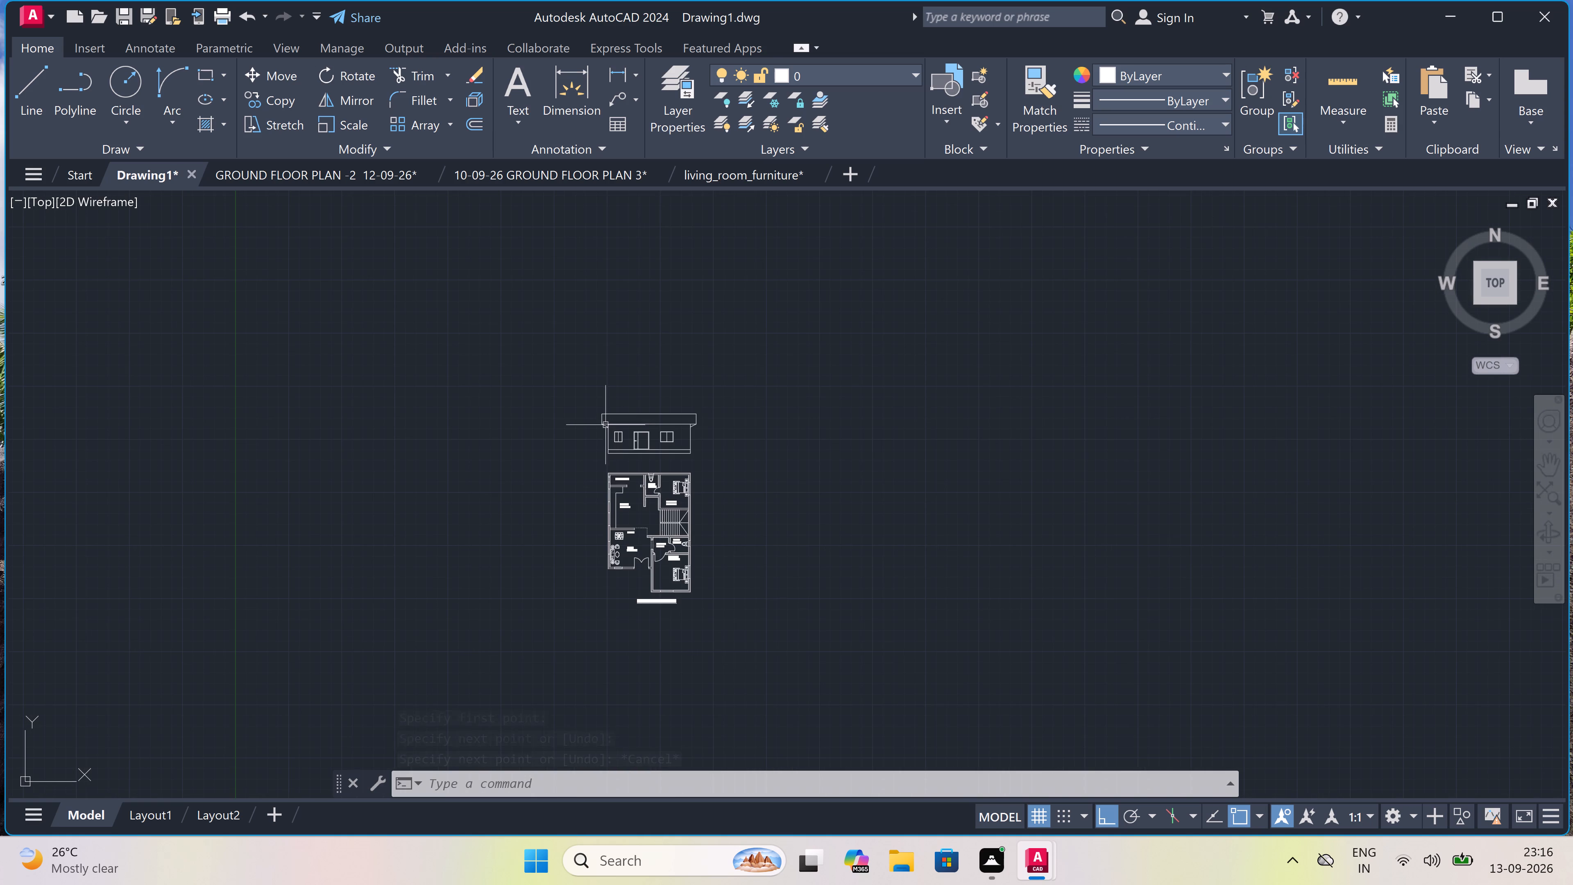
pyautogui.scroll(3, 656, 414)
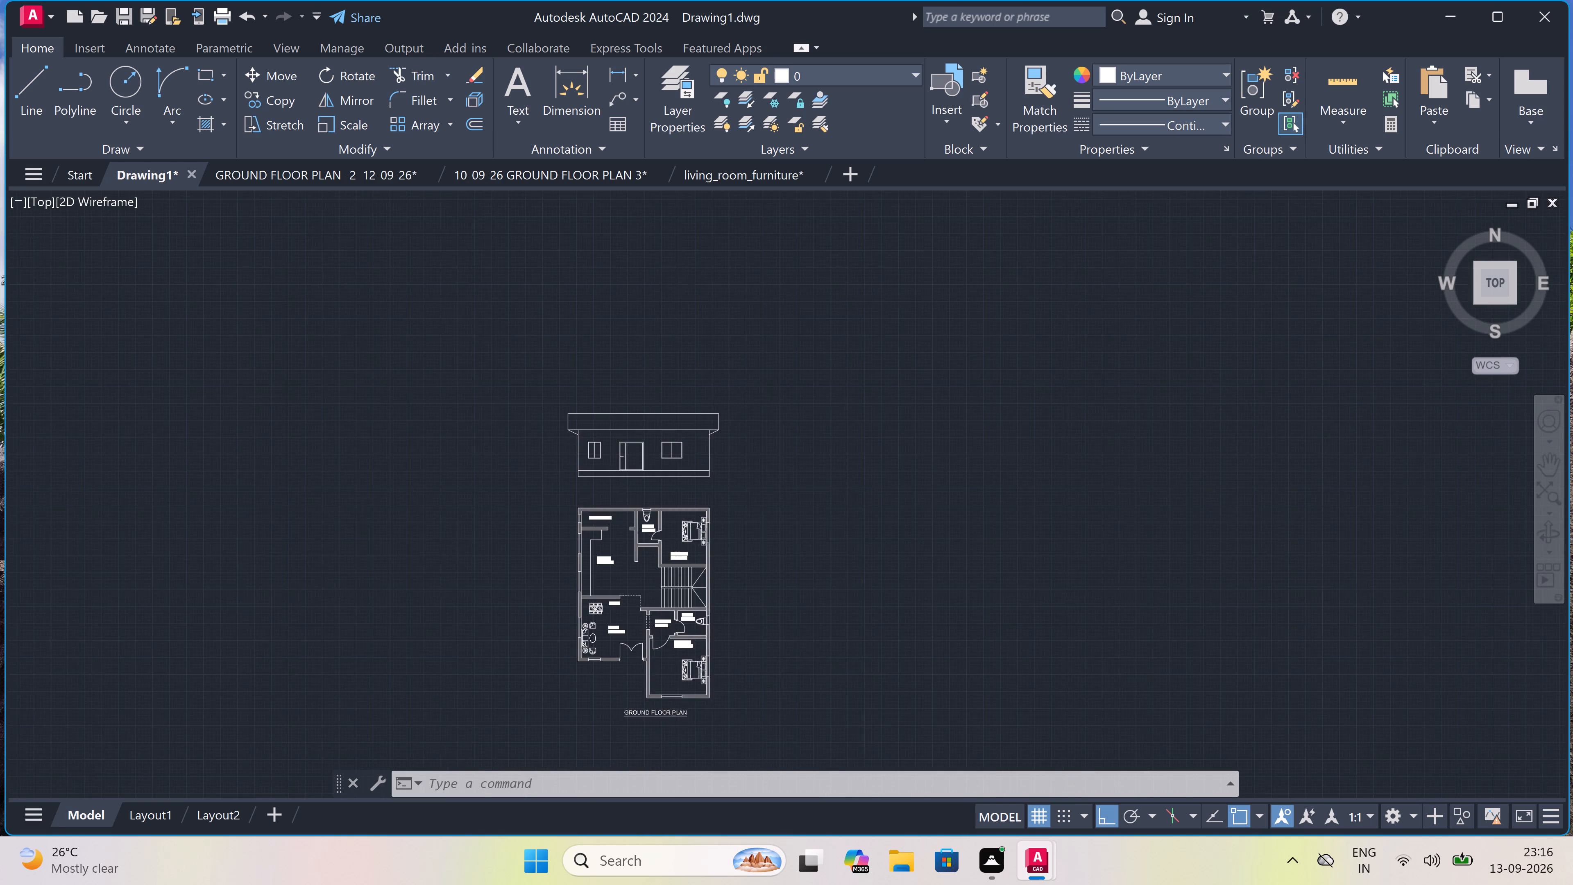
pyautogui.press('l')
pyautogui.press('space')
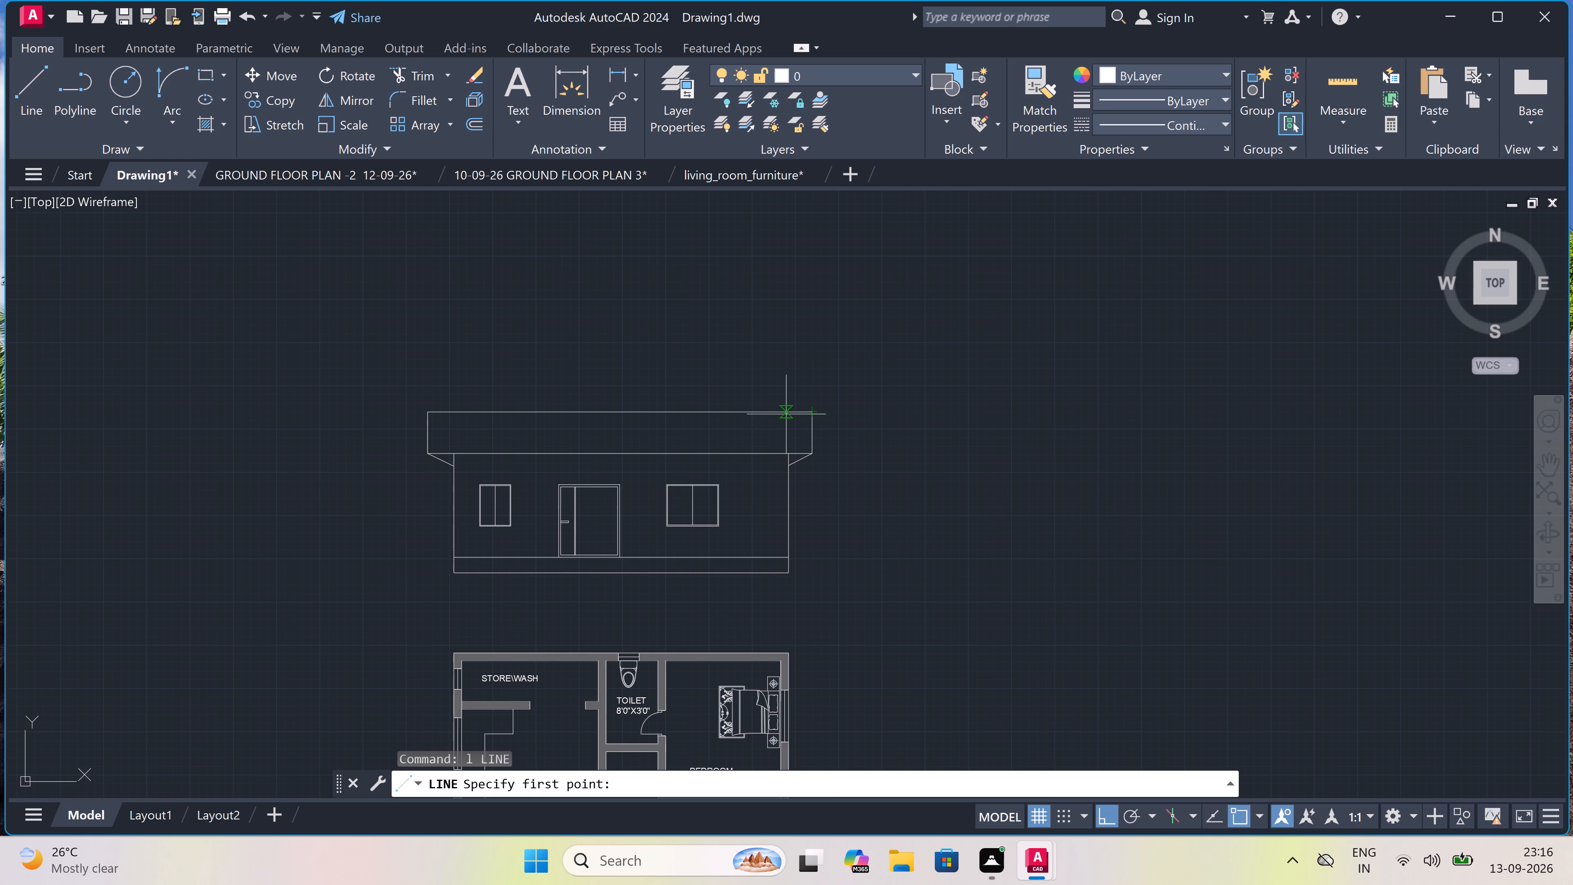
pyautogui.moveTo(786, 413); pyautogui.dragTo(786, 408)
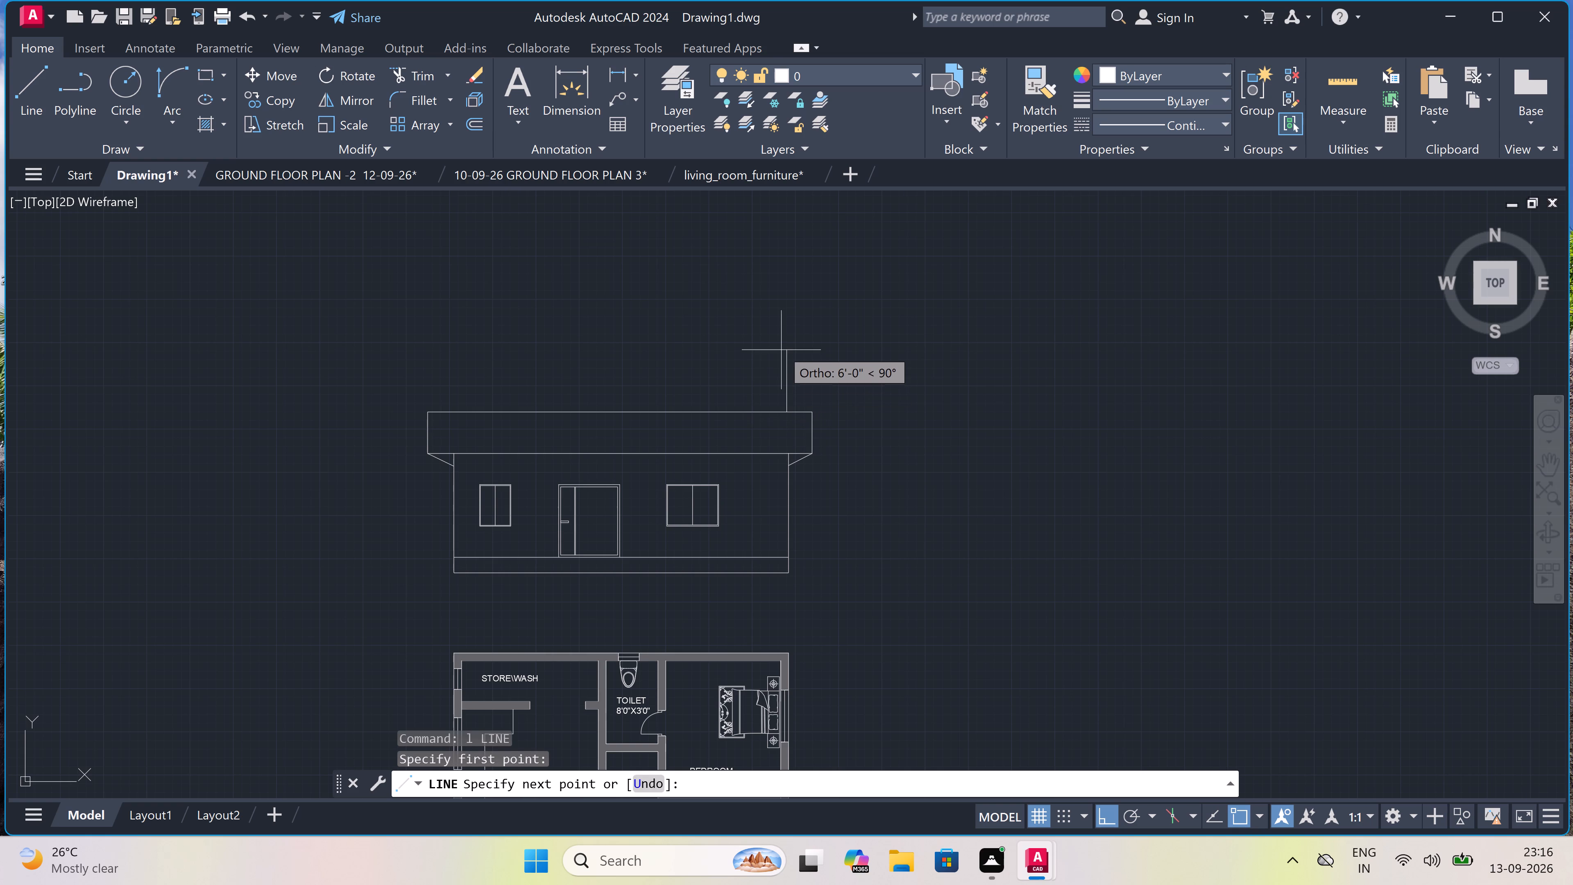
pyautogui.click(783, 342)
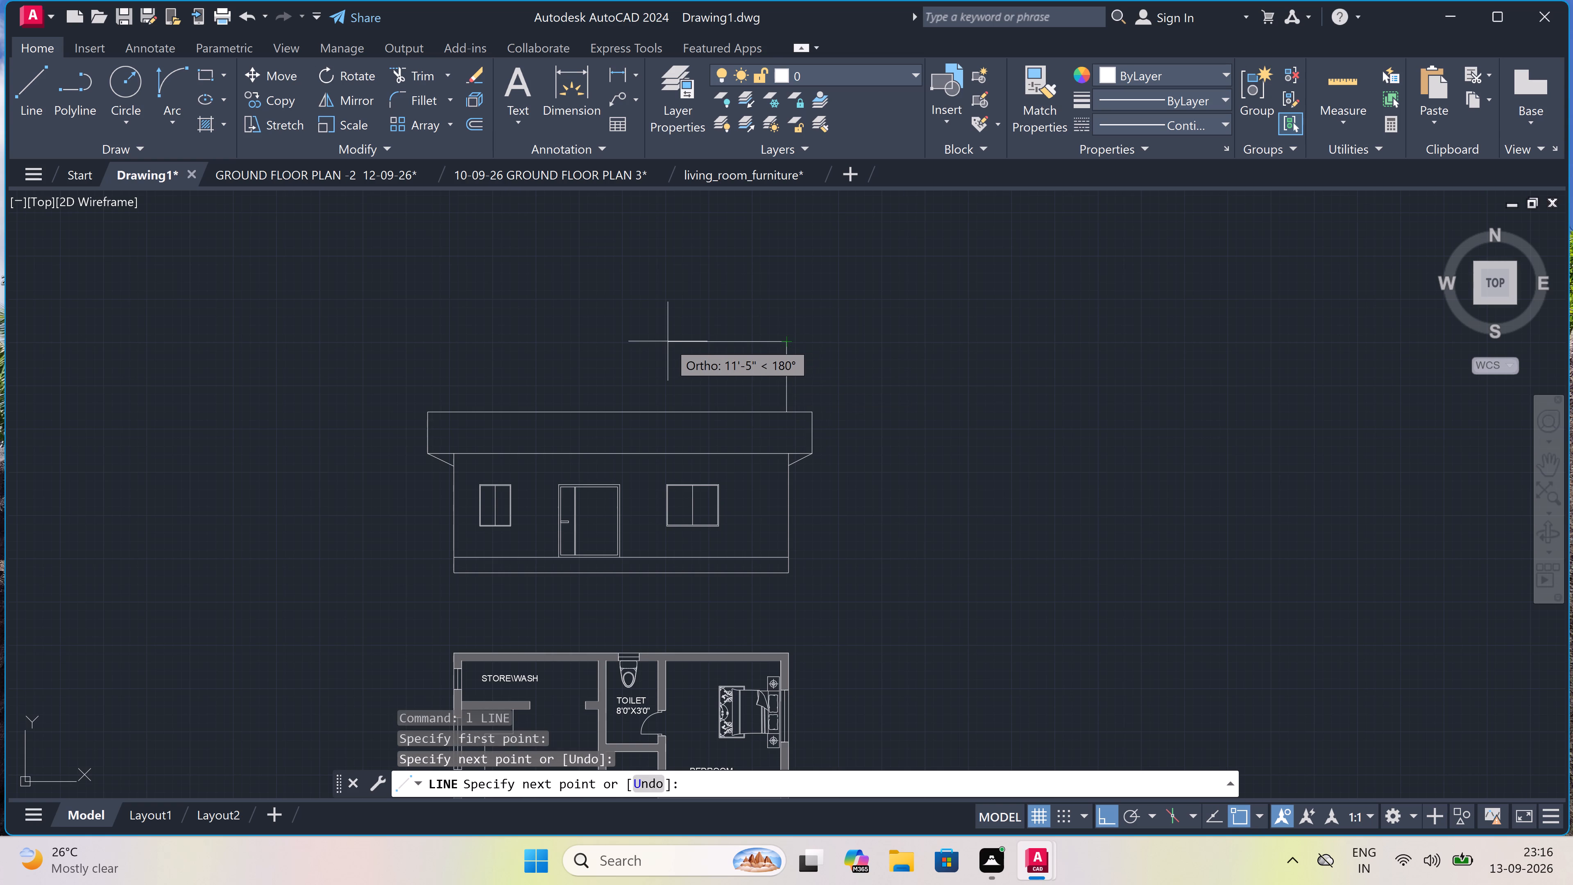
pyautogui.click(668, 341)
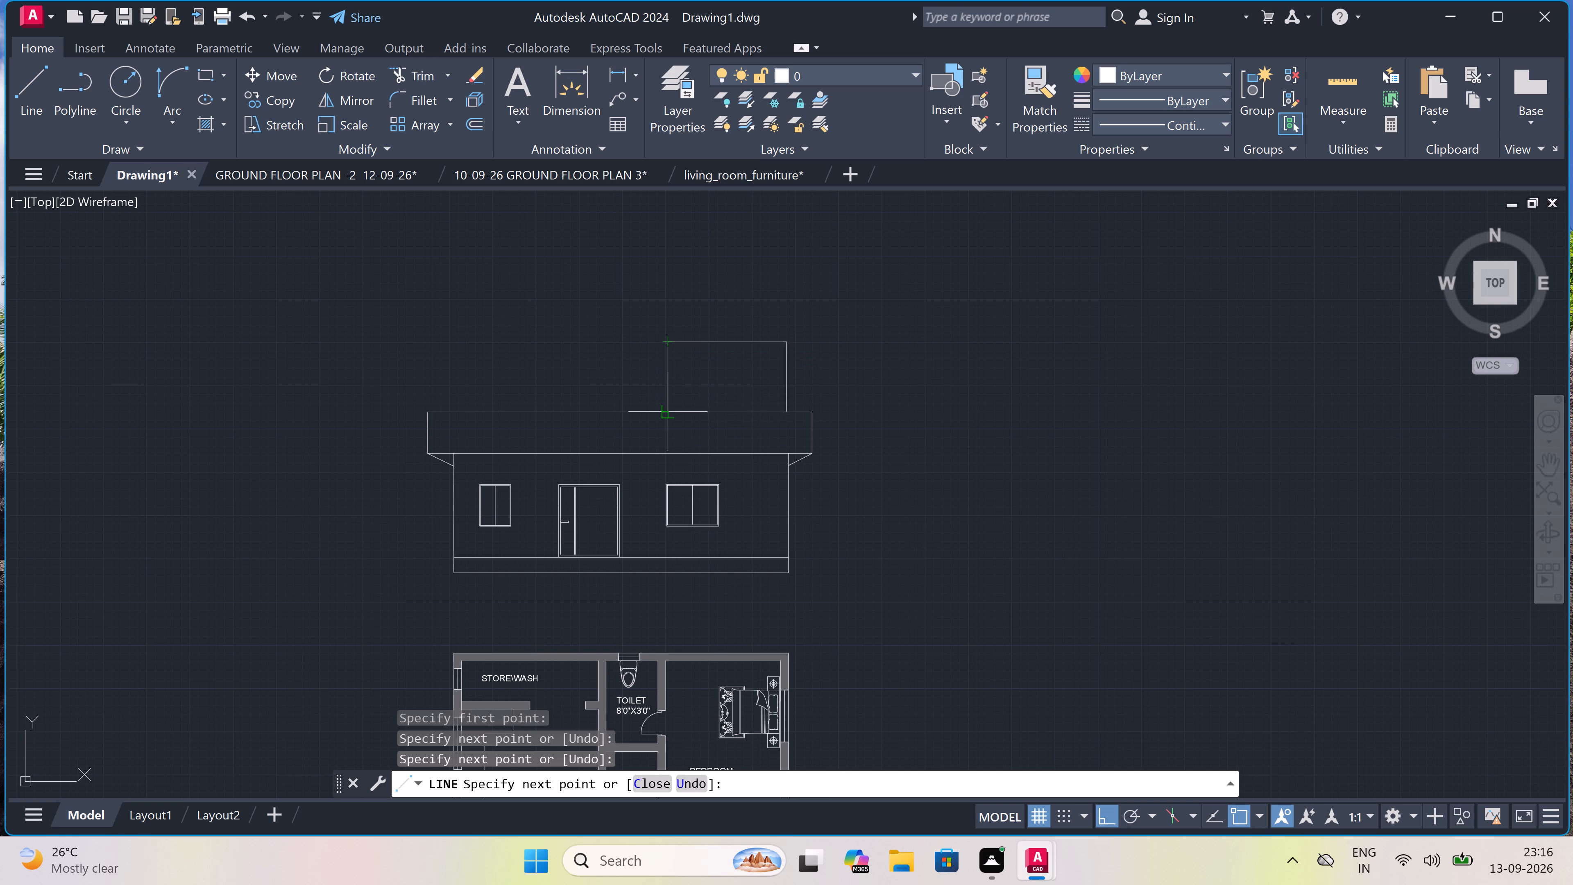
pyautogui.click(667, 409)
pyautogui.press('Escape')
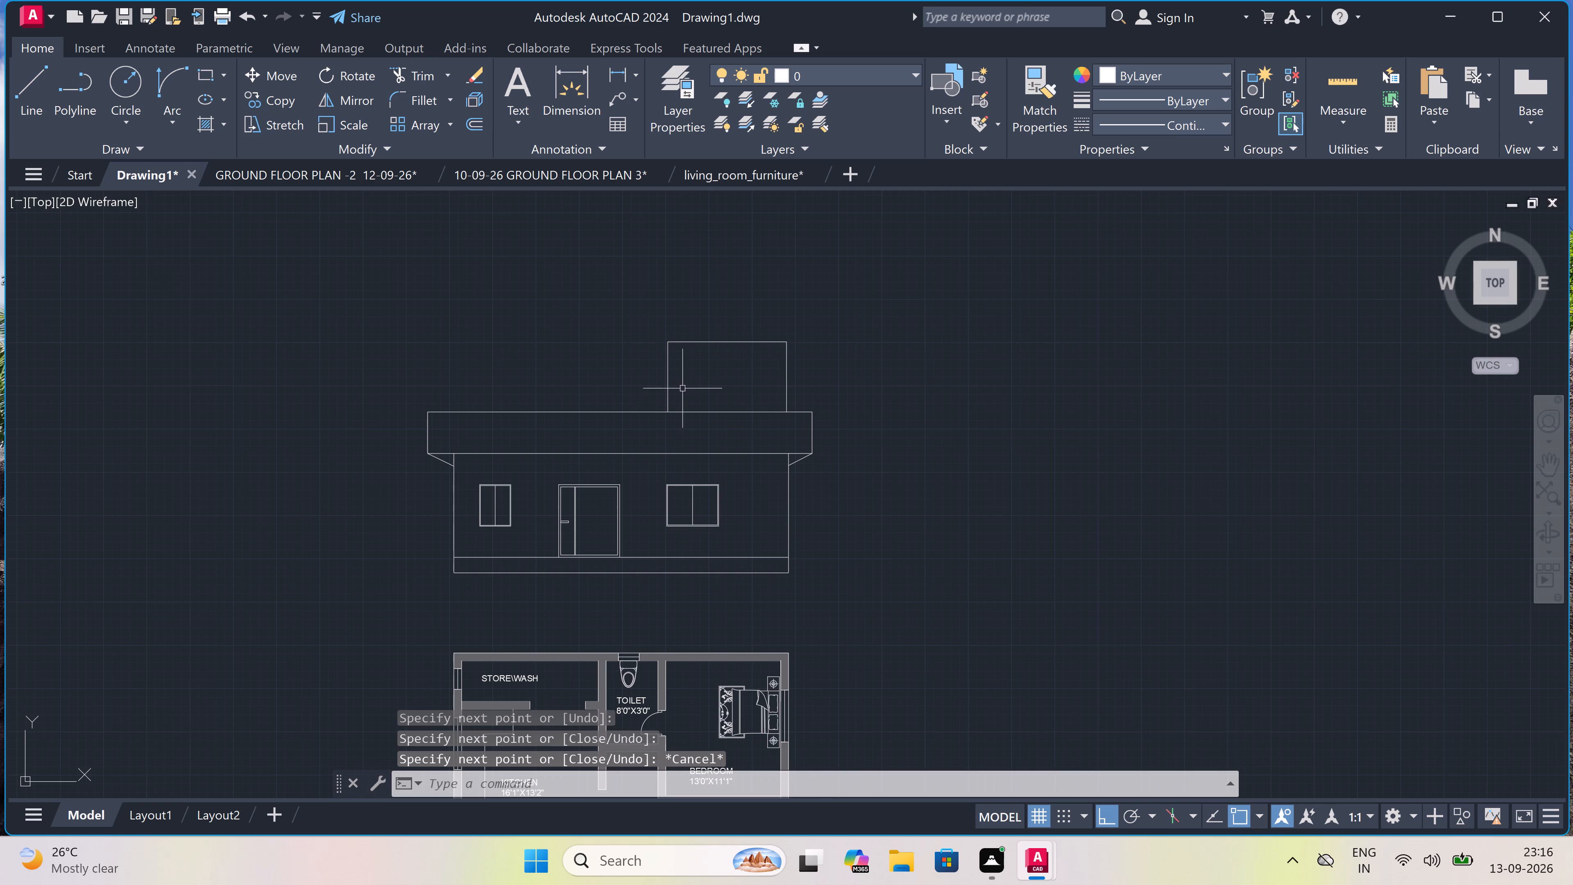
# Trim away the parapet's top edge between the two sides of the raised block.
pyautogui.press('t')
pyautogui.press('r')
pyautogui.press('space')
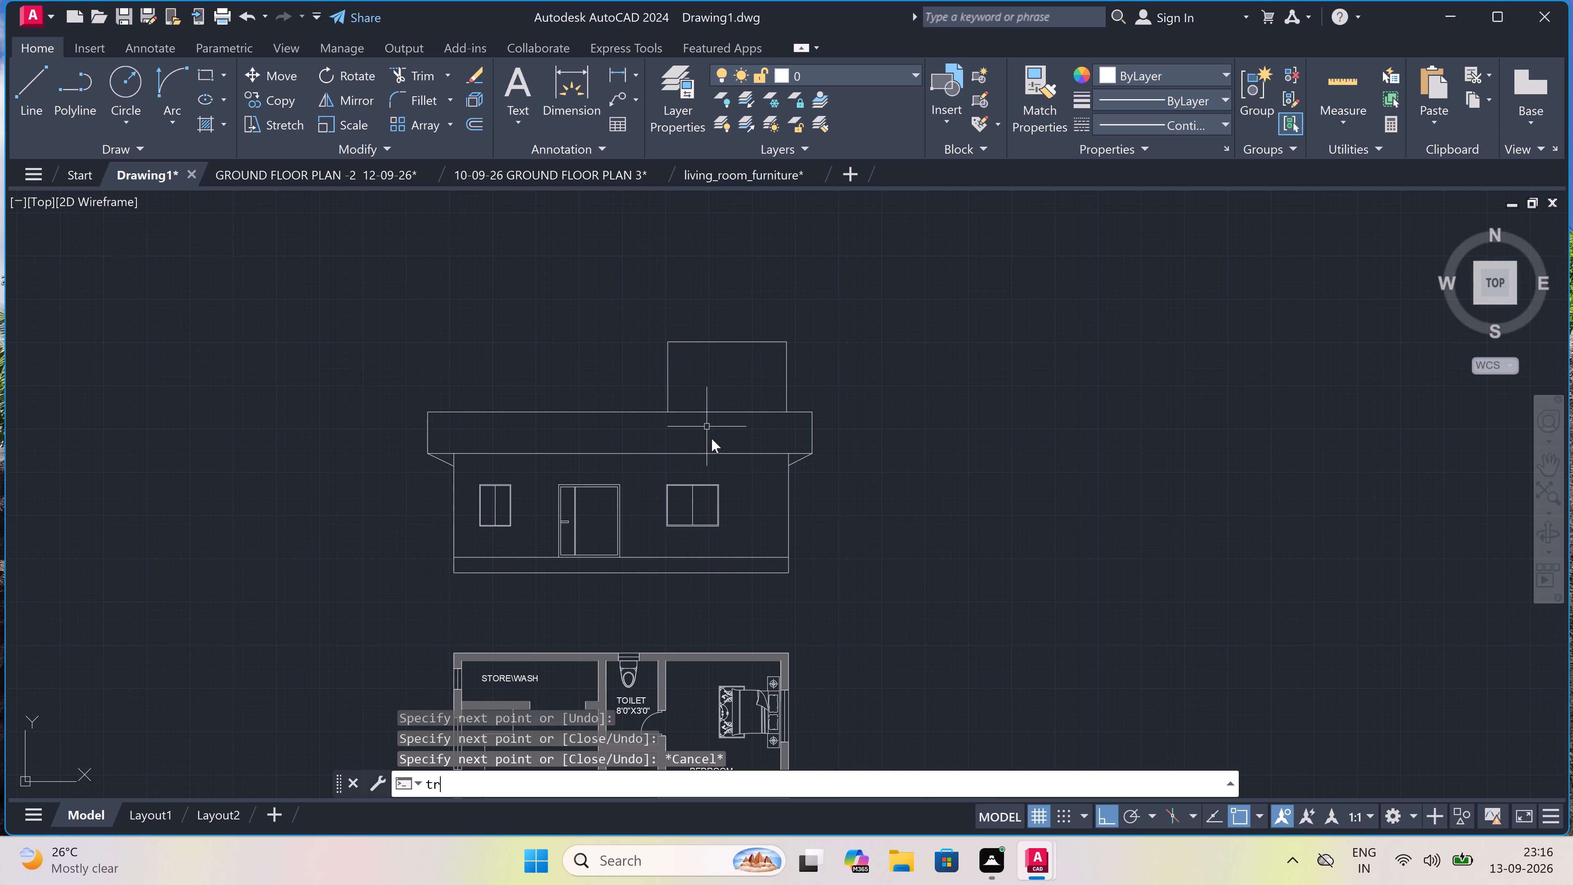
pyautogui.click(714, 432)
pyautogui.click(719, 401)
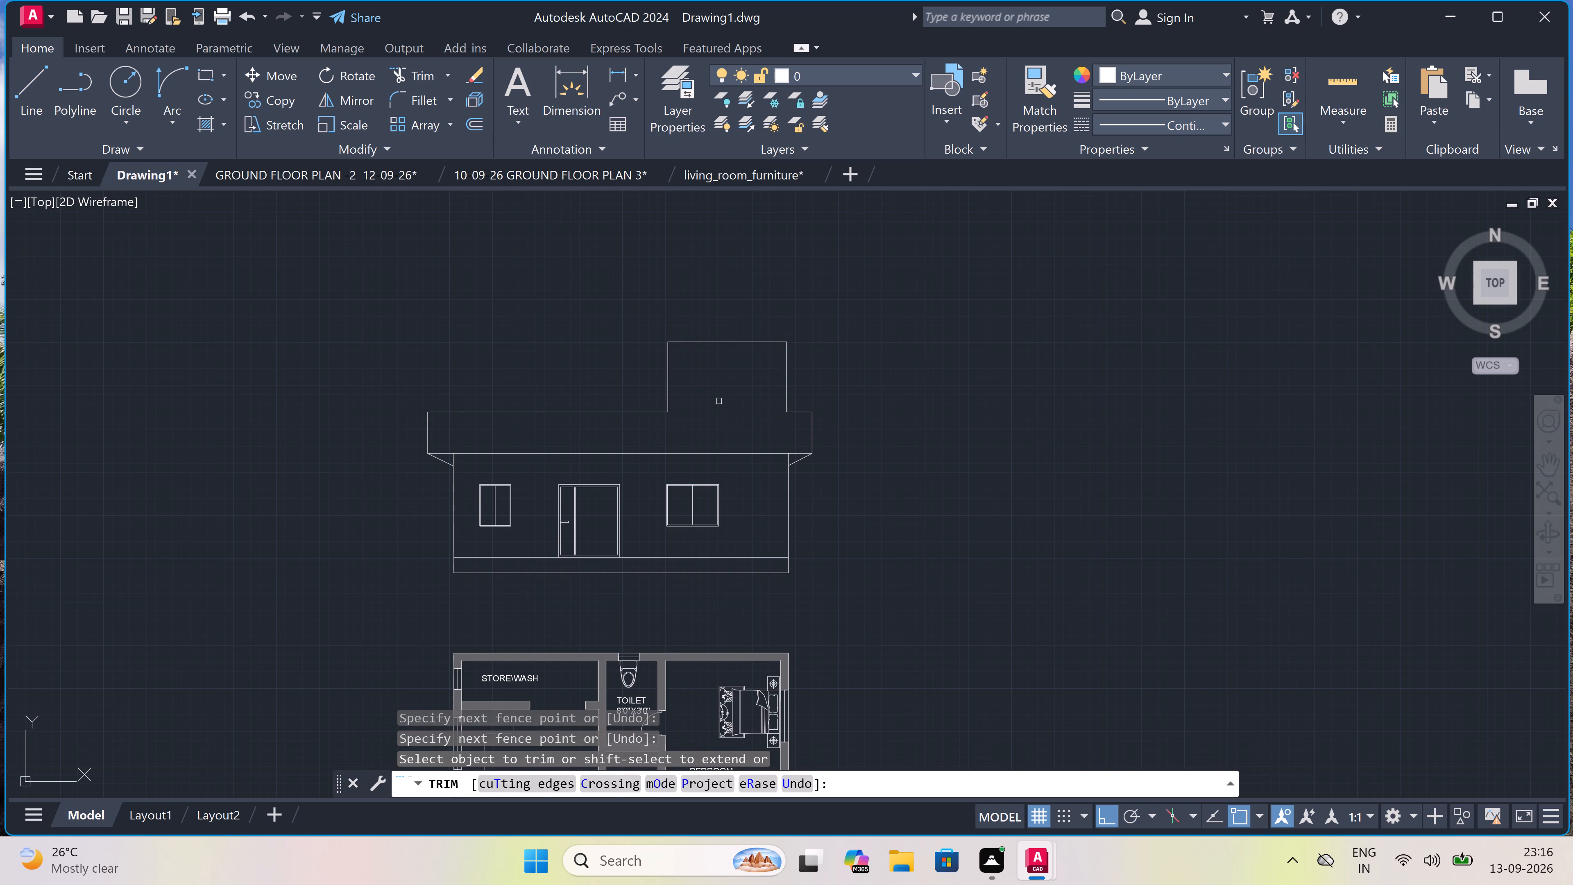
pyautogui.press('Escape')
# Draw a slightly inset rectangle inside the raised block, extending down to just above the parapet's bottom edge.
pyautogui.scroll(-1, 719, 401)
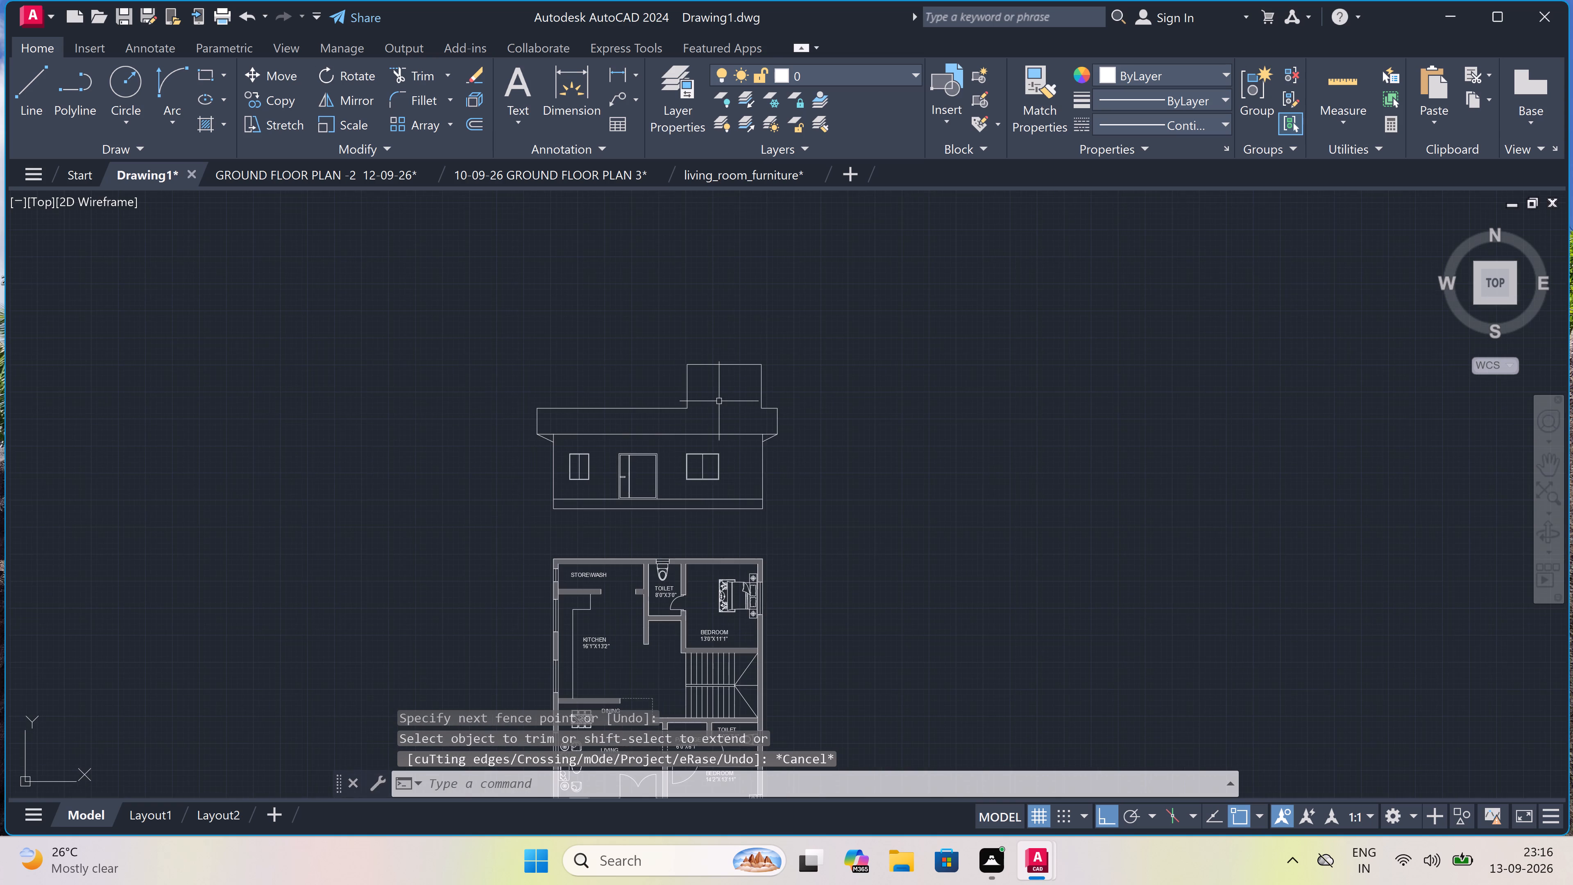
pyautogui.scroll(-1, 719, 402)
pyautogui.scroll(3, 713, 389)
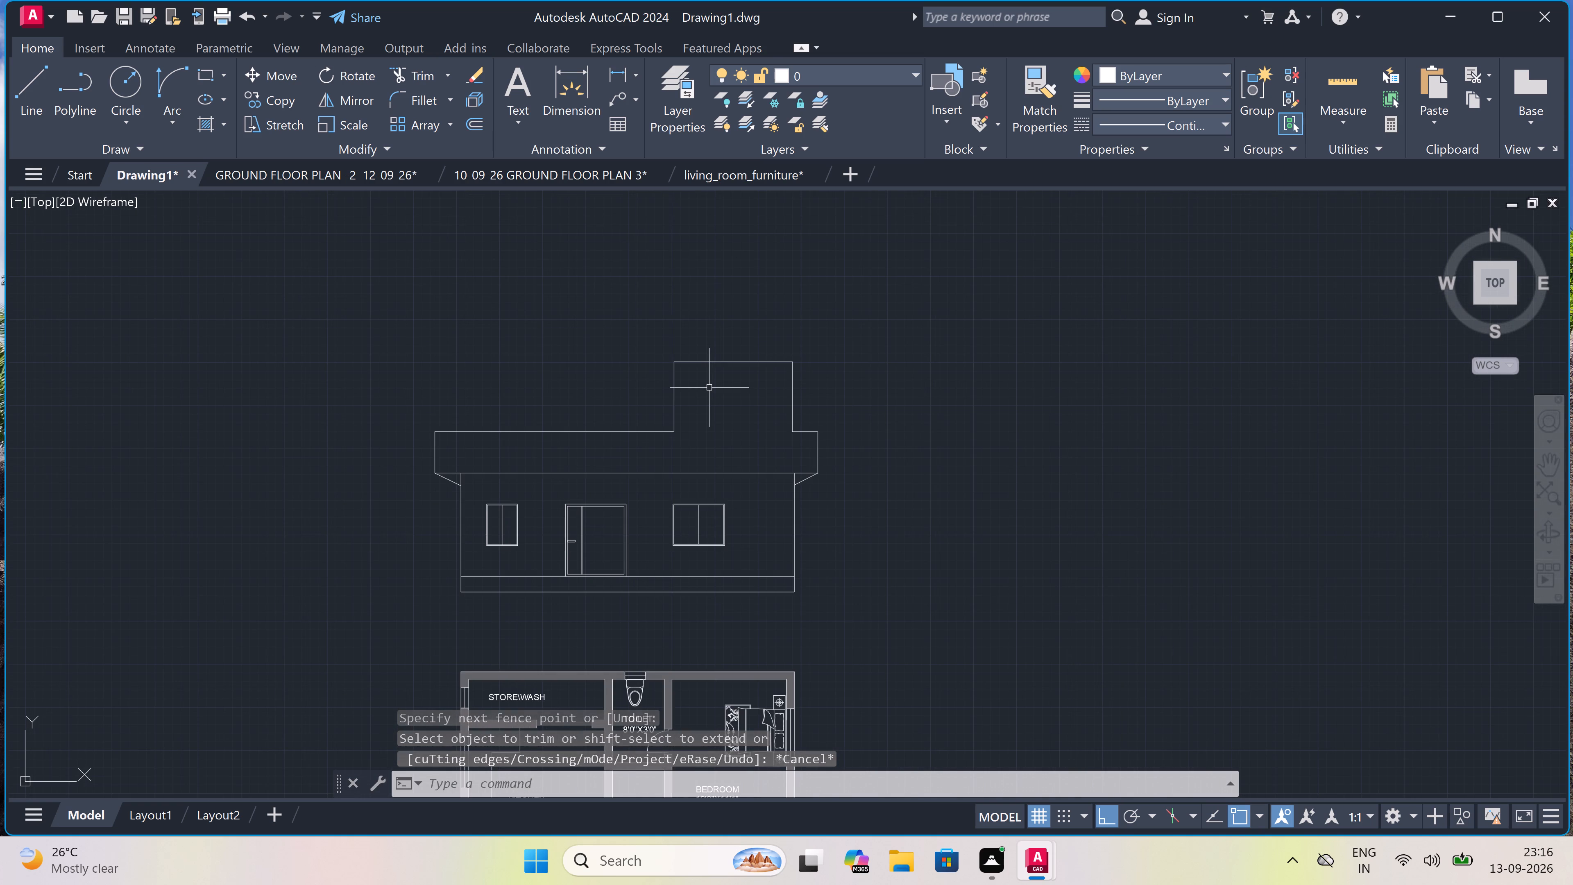
pyautogui.write('re')
pyautogui.press('c')
pyautogui.press('space')
pyautogui.scroll(3, 685, 374)
pyautogui.scroll(2, 648, 343)
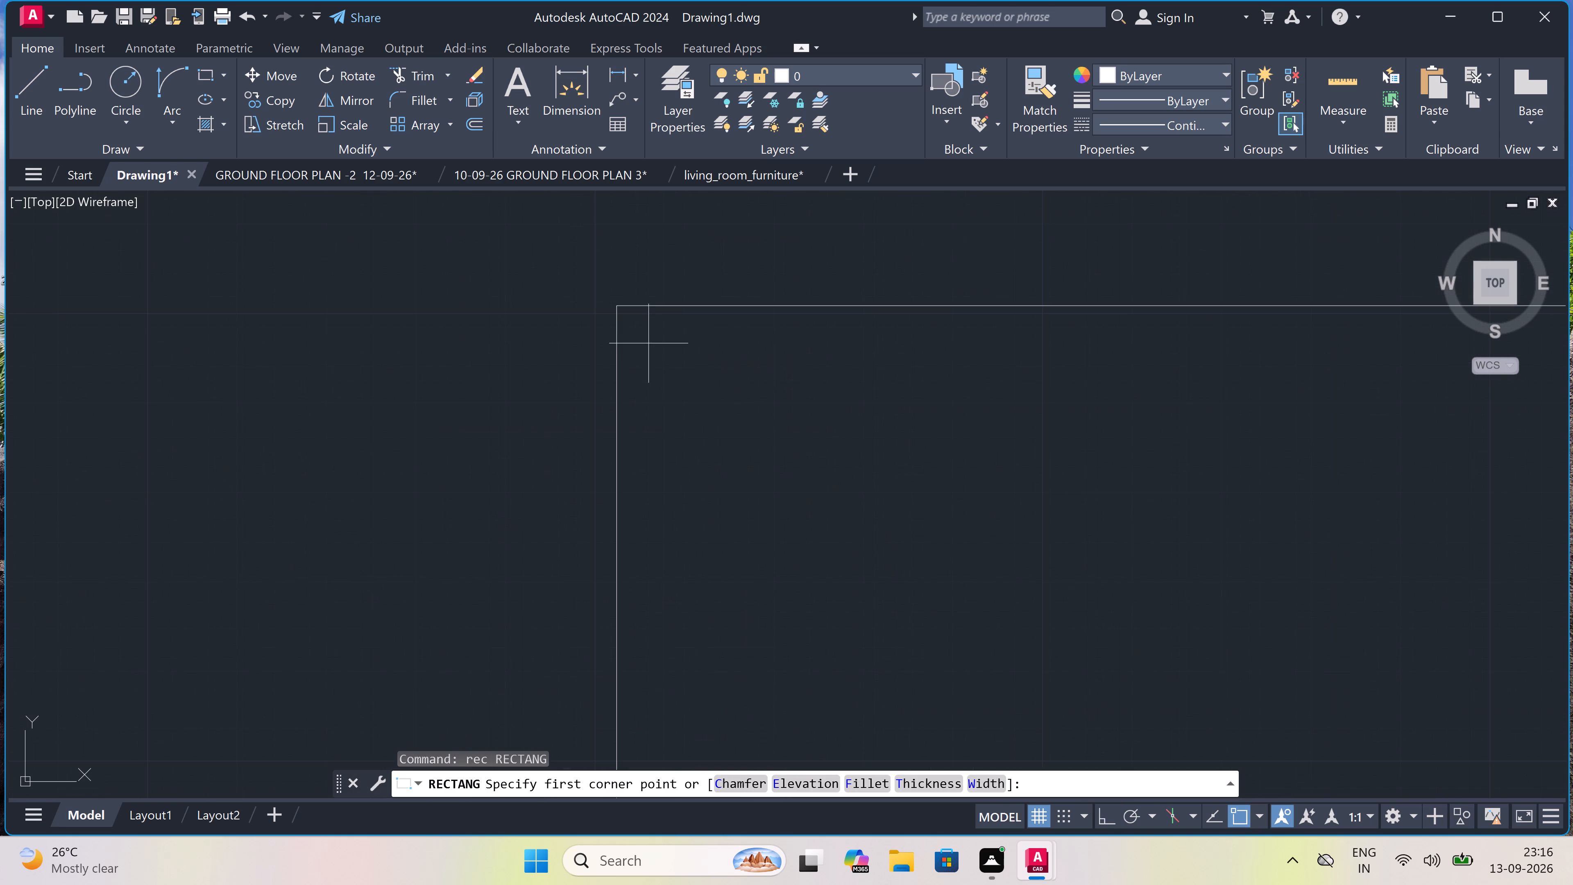
pyautogui.moveTo(641, 333); pyautogui.dragTo(651, 337)
pyautogui.scroll(-4, 754, 383)
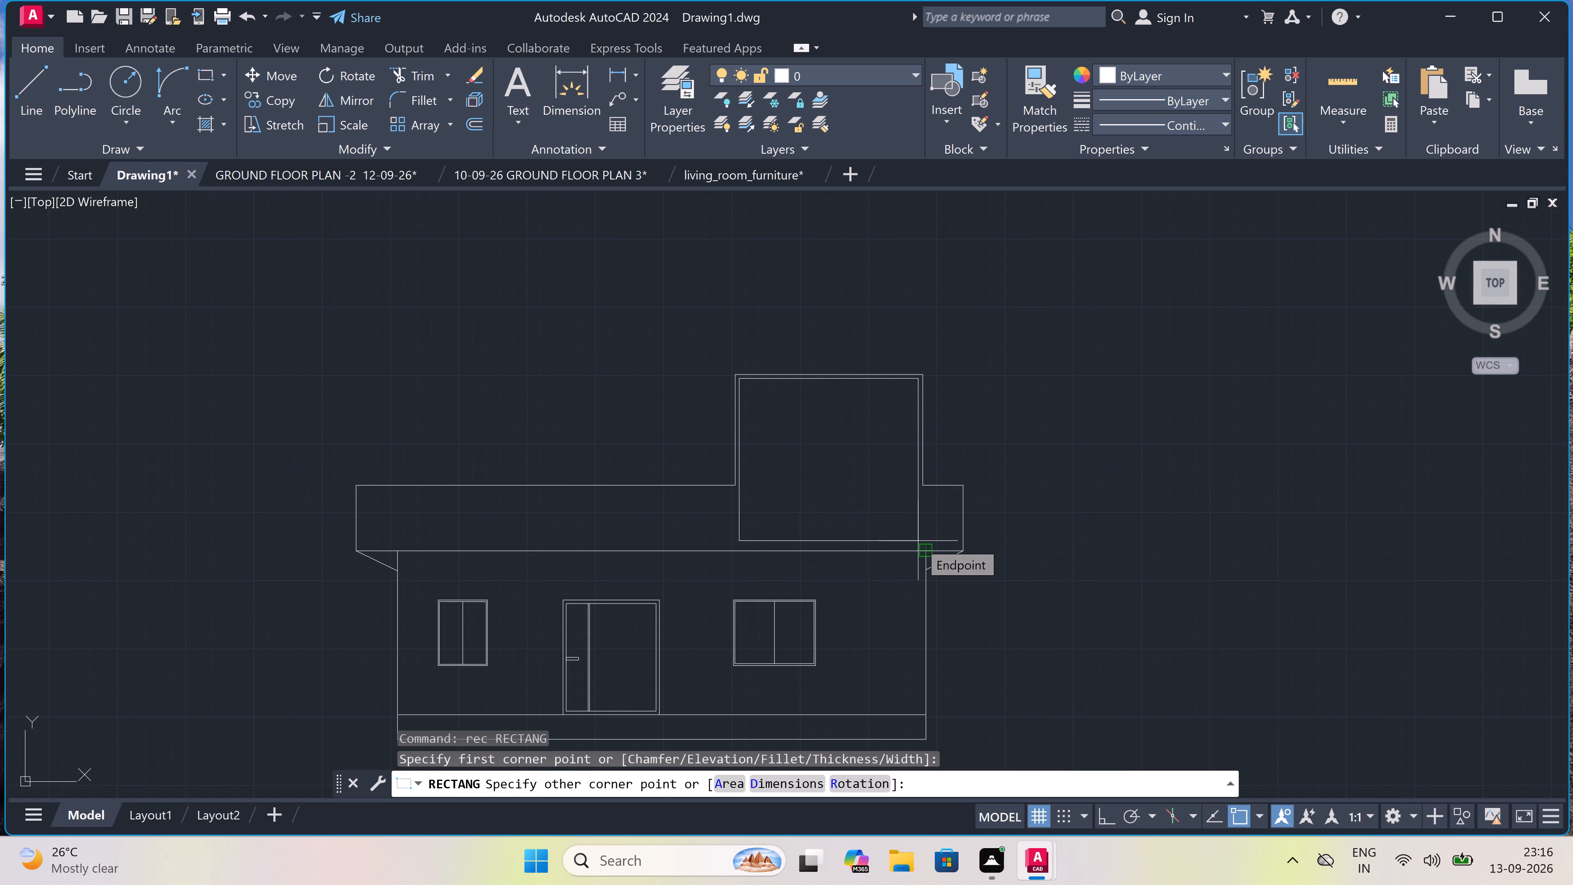
pyautogui.scroll(1, 918, 541)
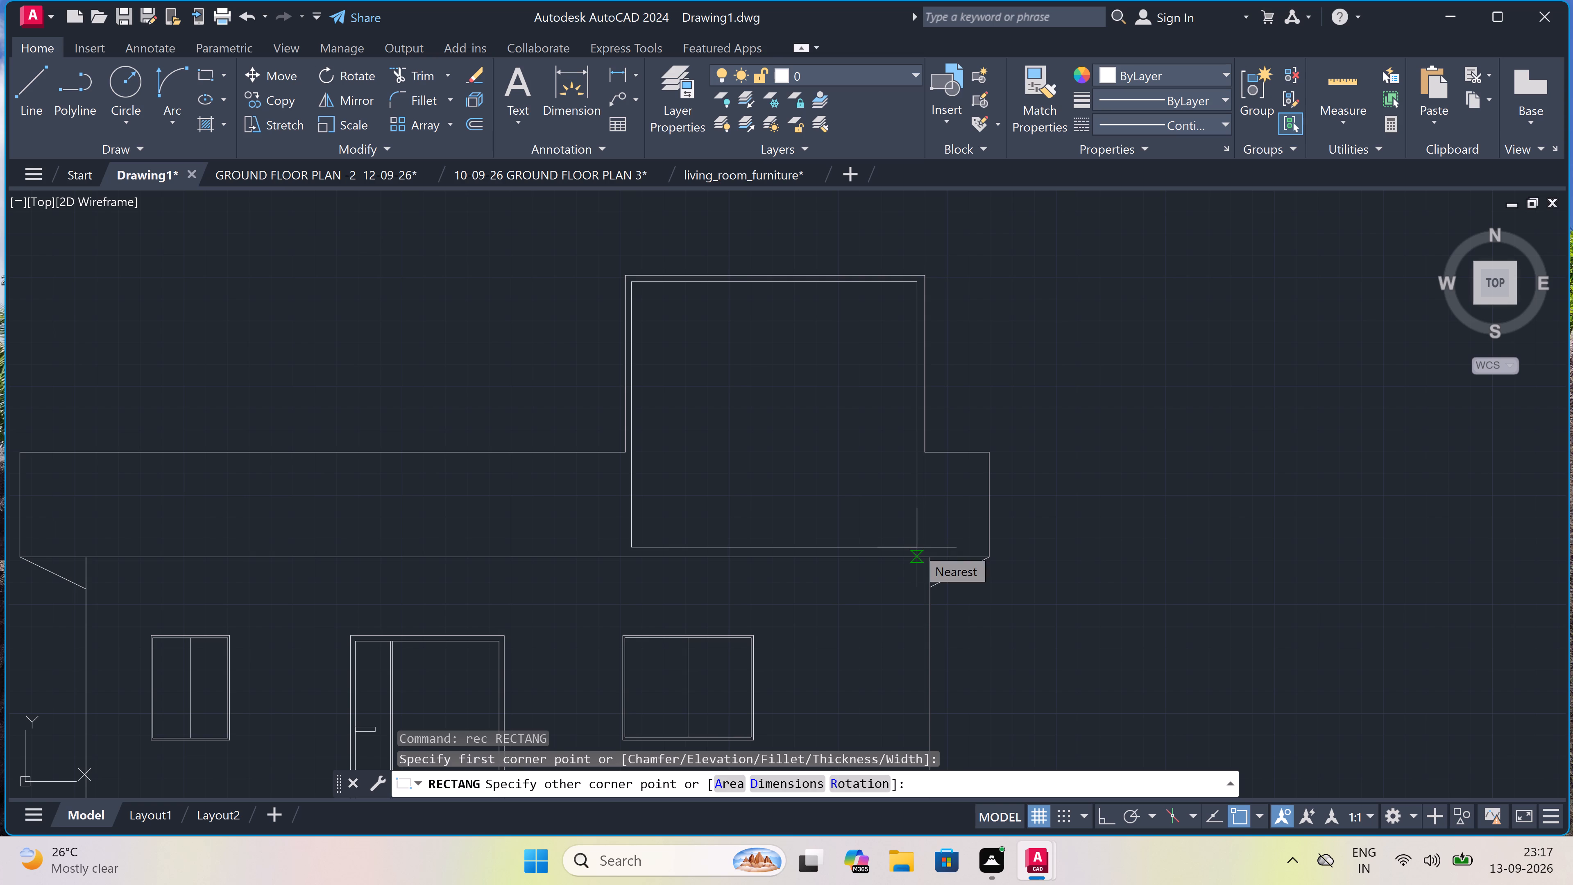
pyautogui.scroll(3, 917, 547)
pyautogui.click(914, 554)
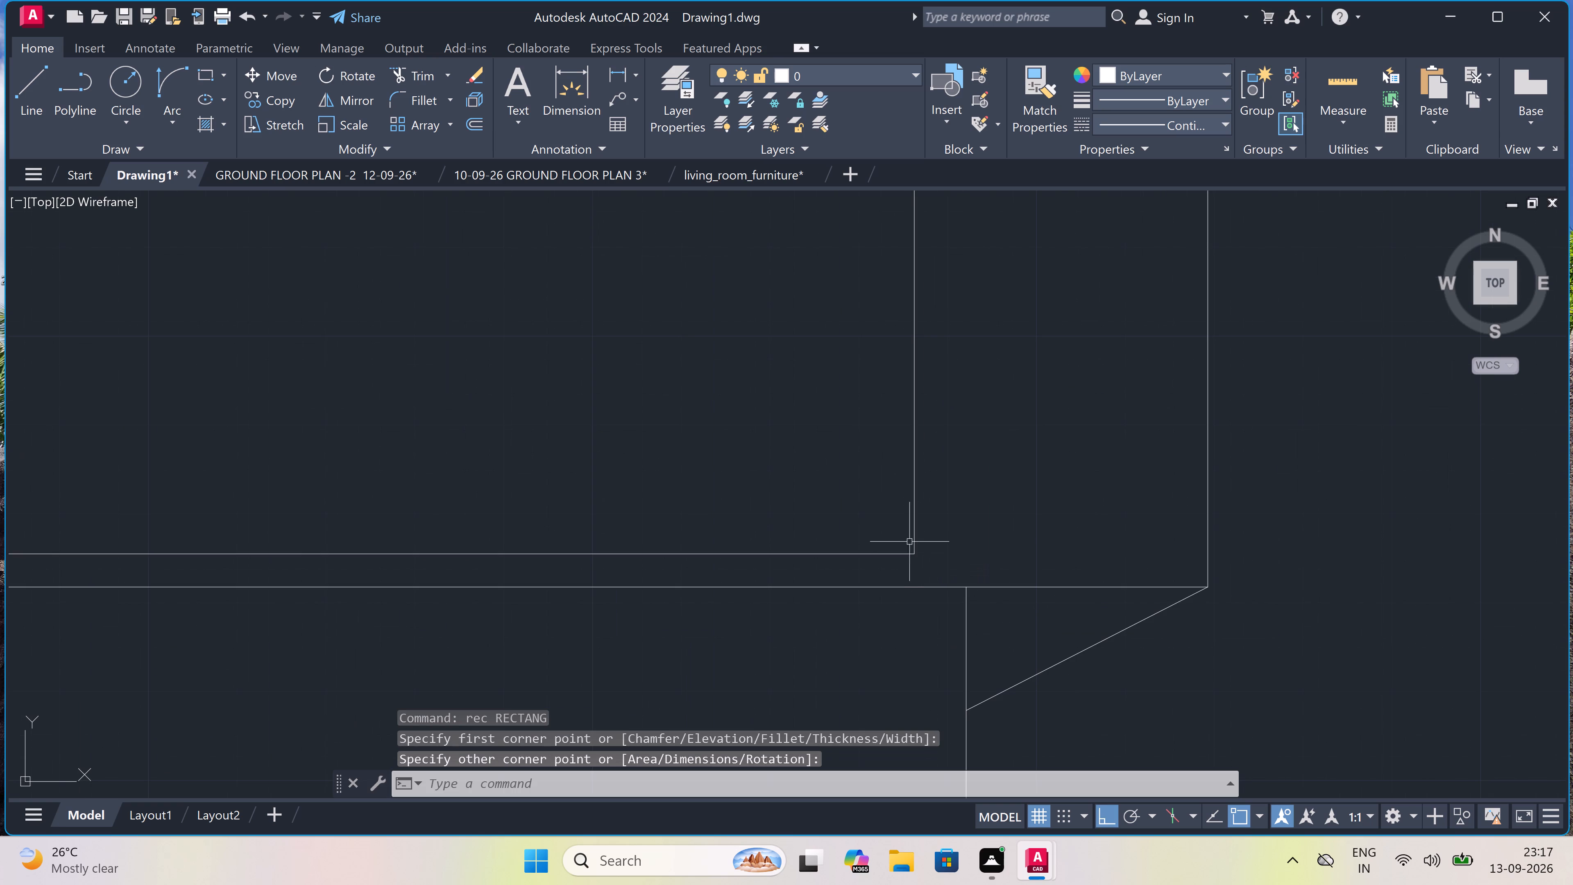
# Draw a smaller rectangle roughly centred inside the raised block's inset frame.
pyautogui.scroll(-6, 859, 442)
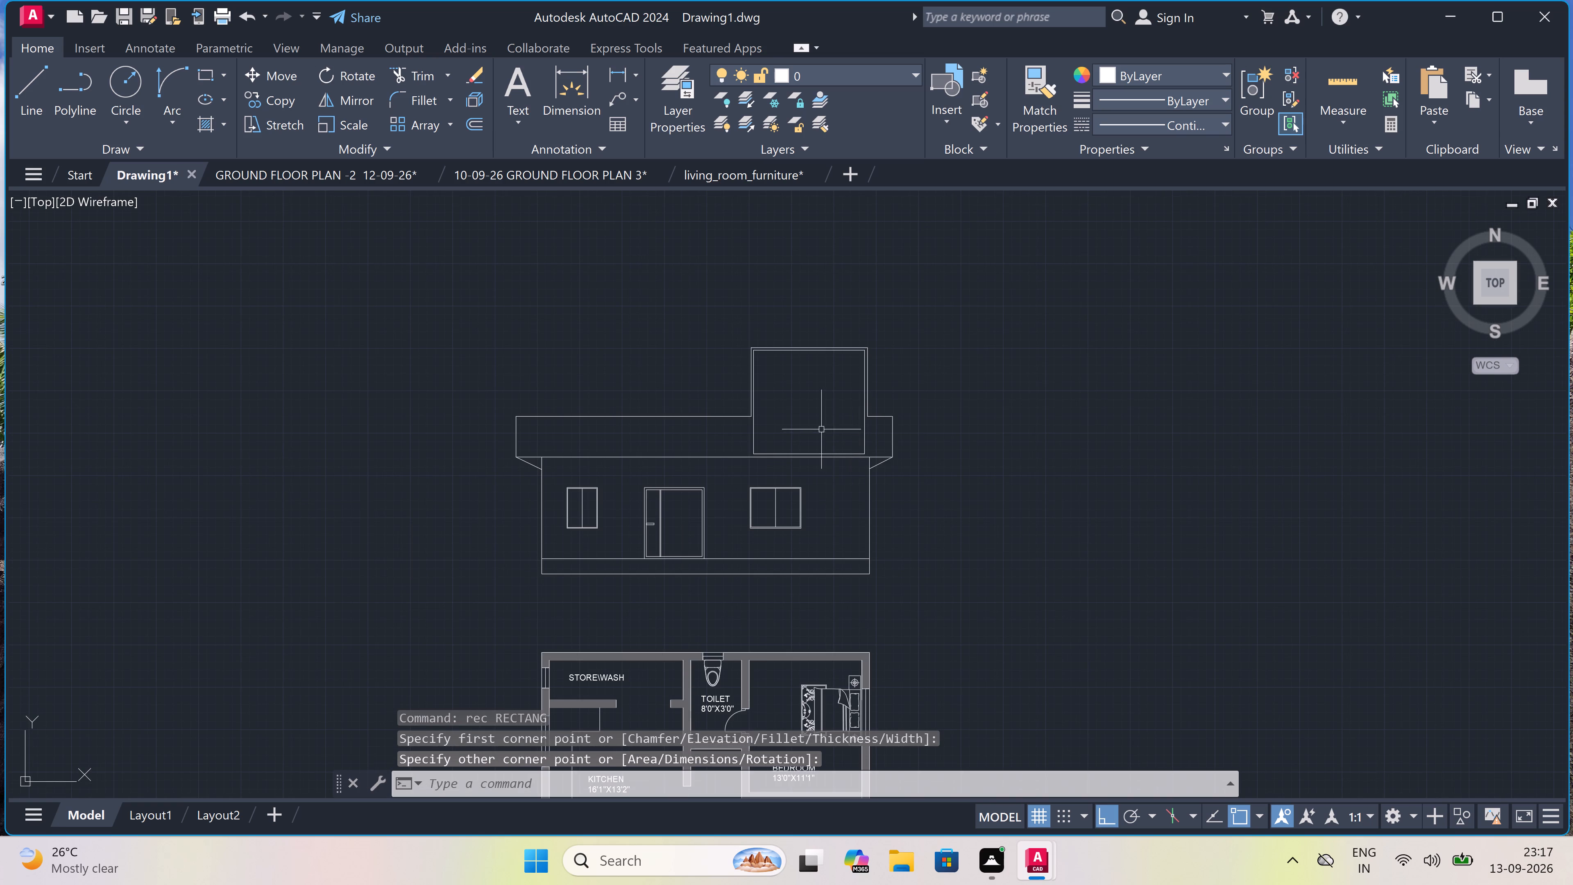
pyautogui.scroll(1, 812, 414)
pyautogui.press('space')
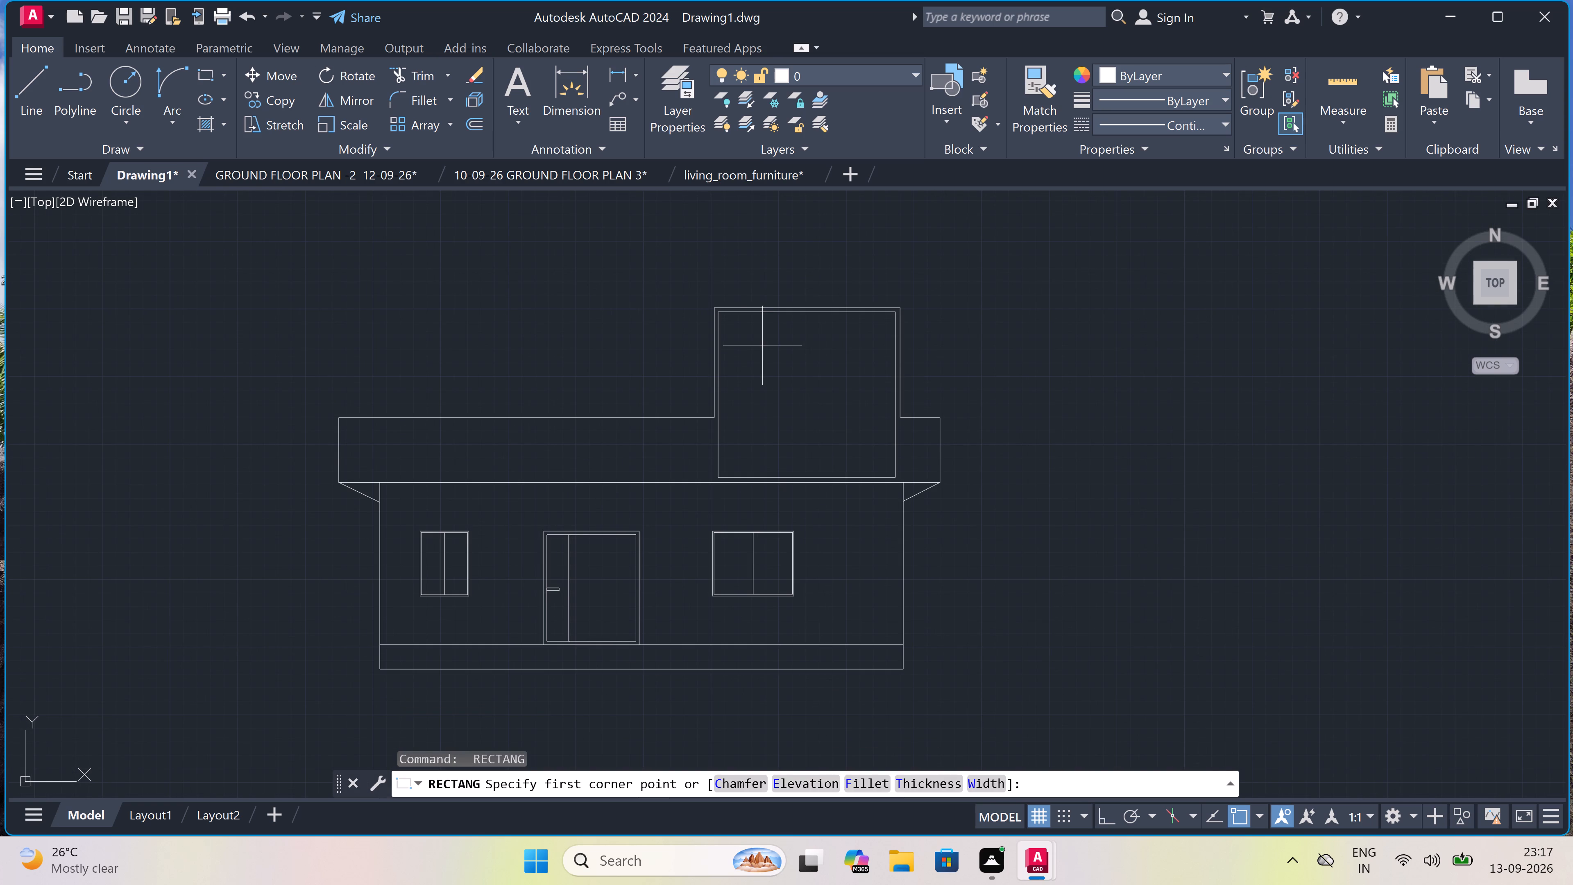
pyautogui.click(753, 355)
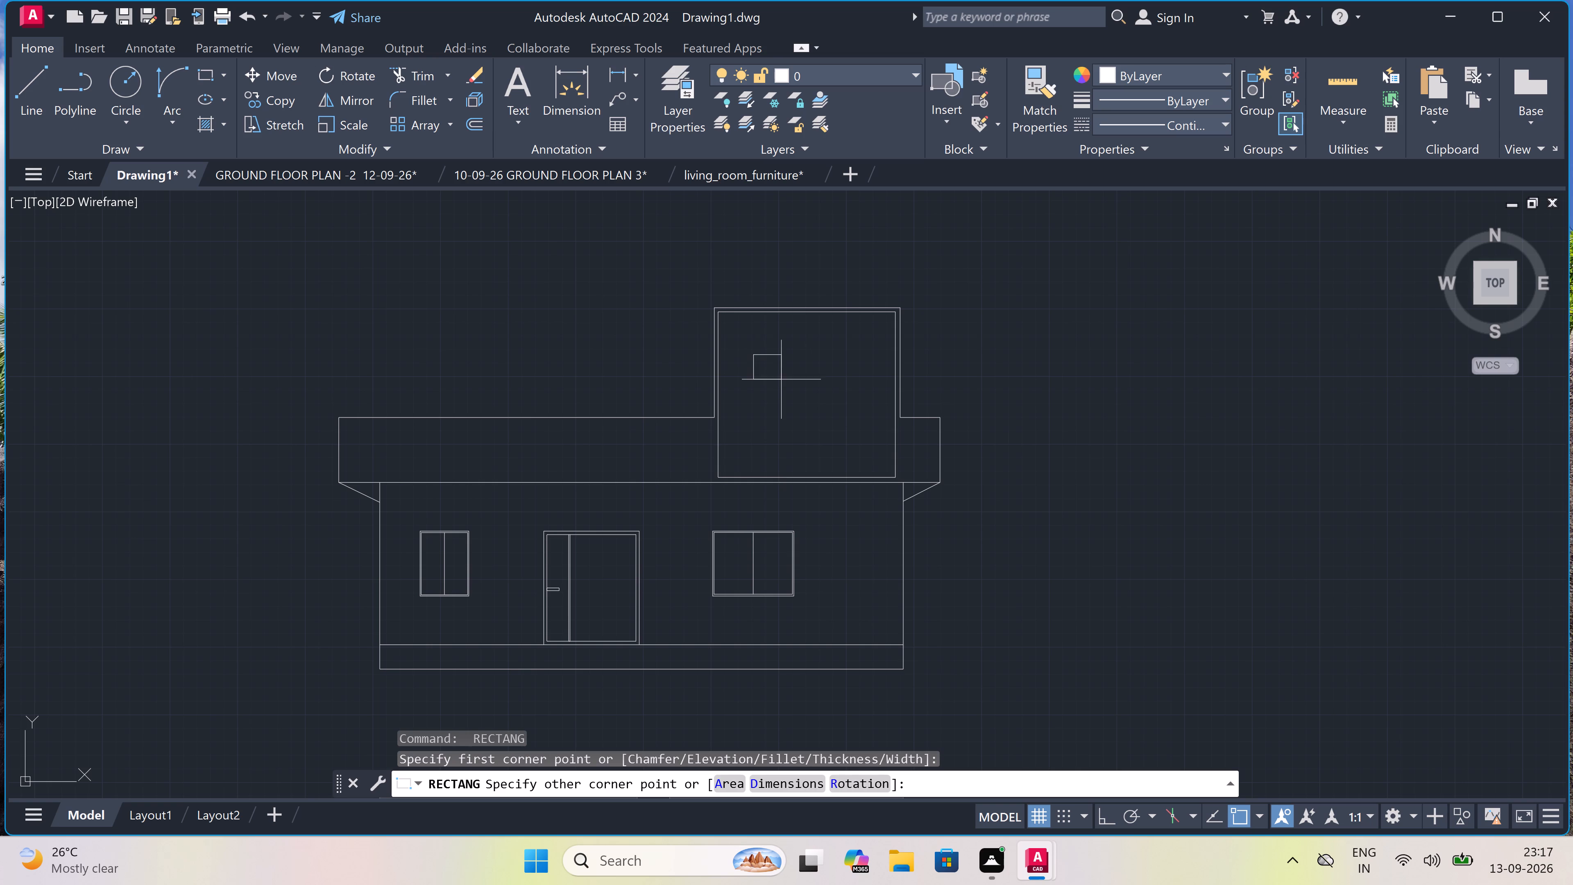
pyautogui.click(860, 450)
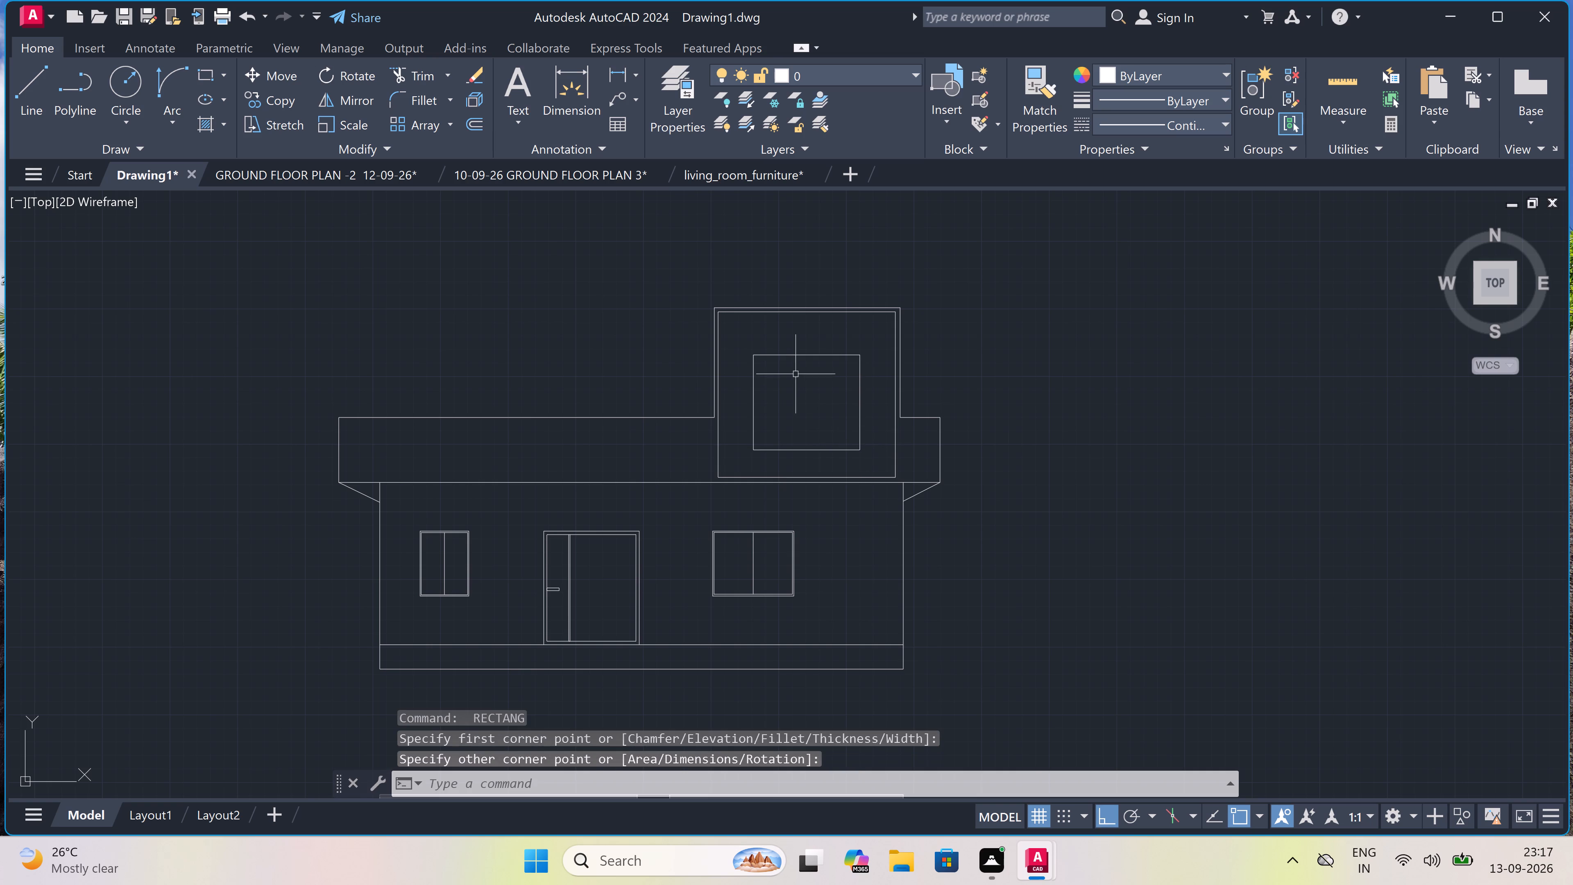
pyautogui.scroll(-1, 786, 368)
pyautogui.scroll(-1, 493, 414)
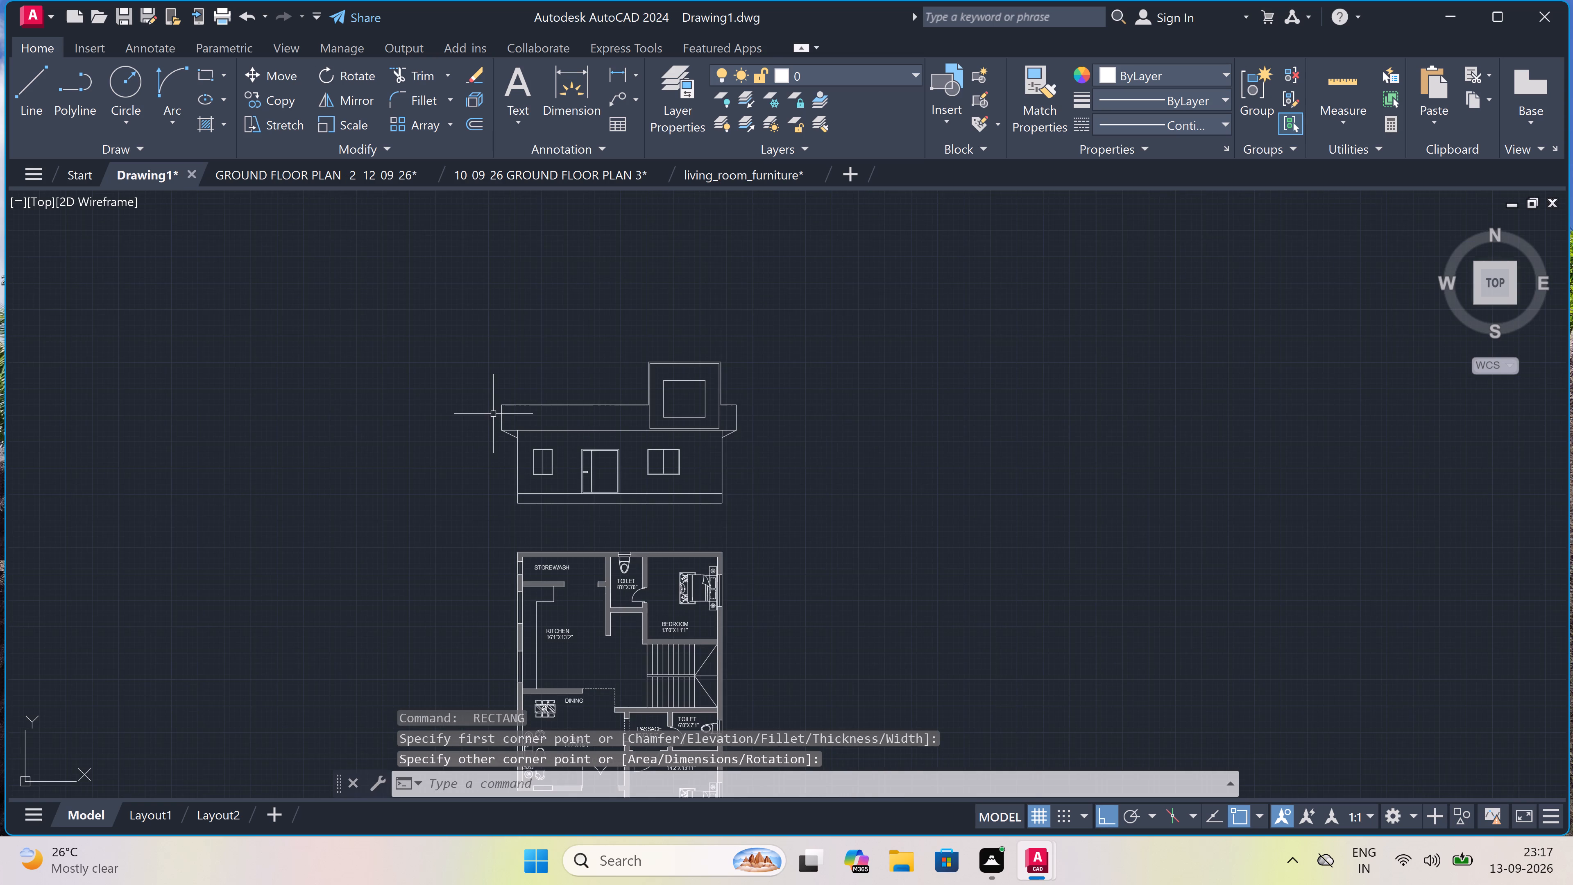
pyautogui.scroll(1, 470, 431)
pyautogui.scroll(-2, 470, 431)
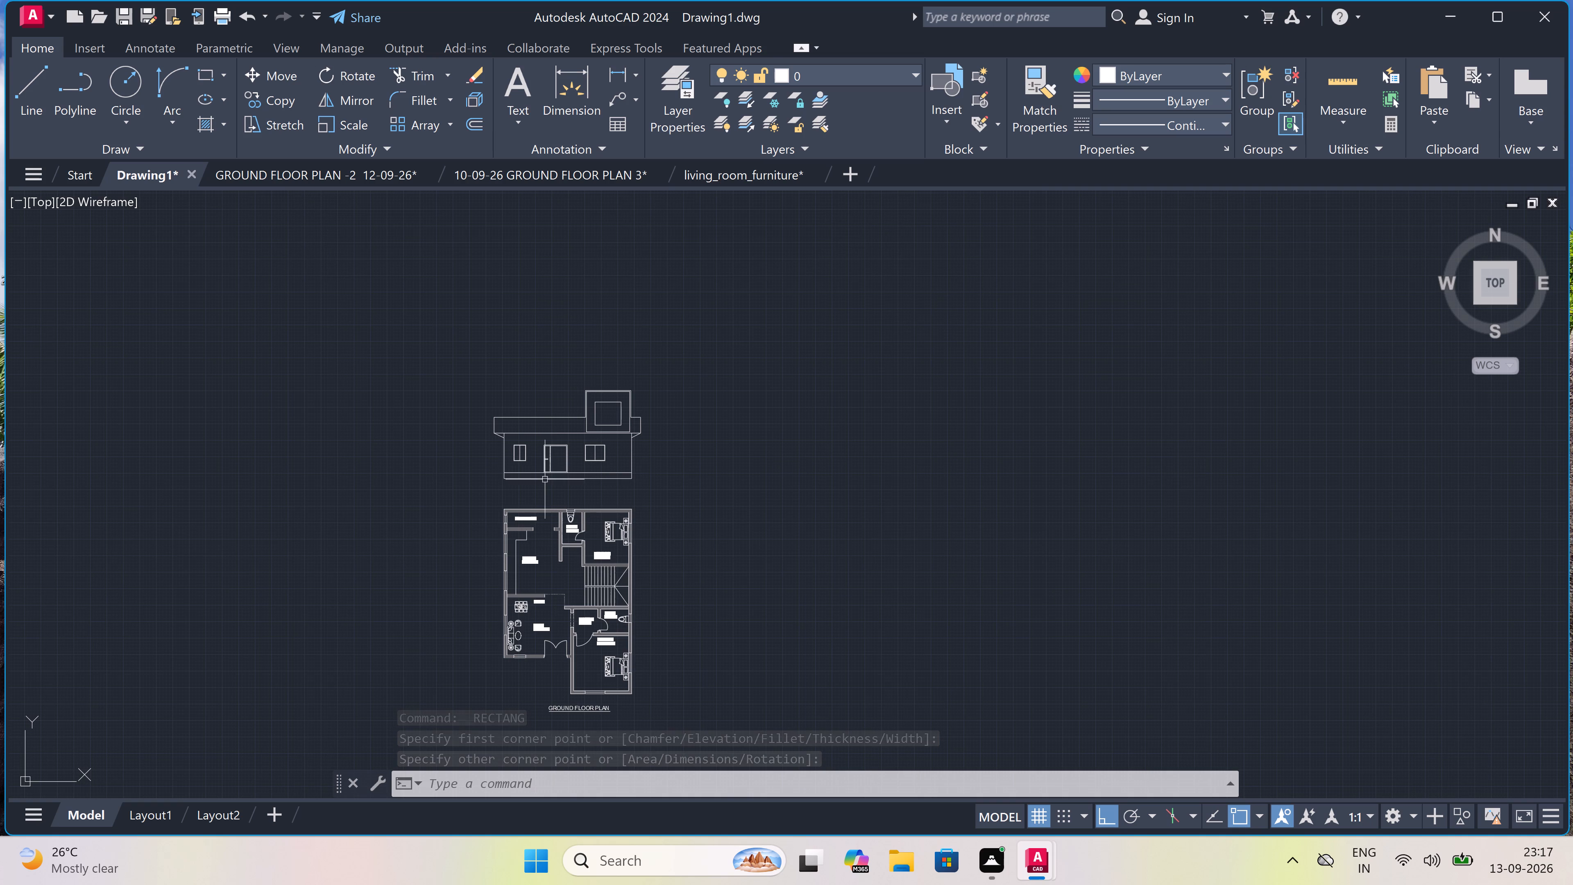
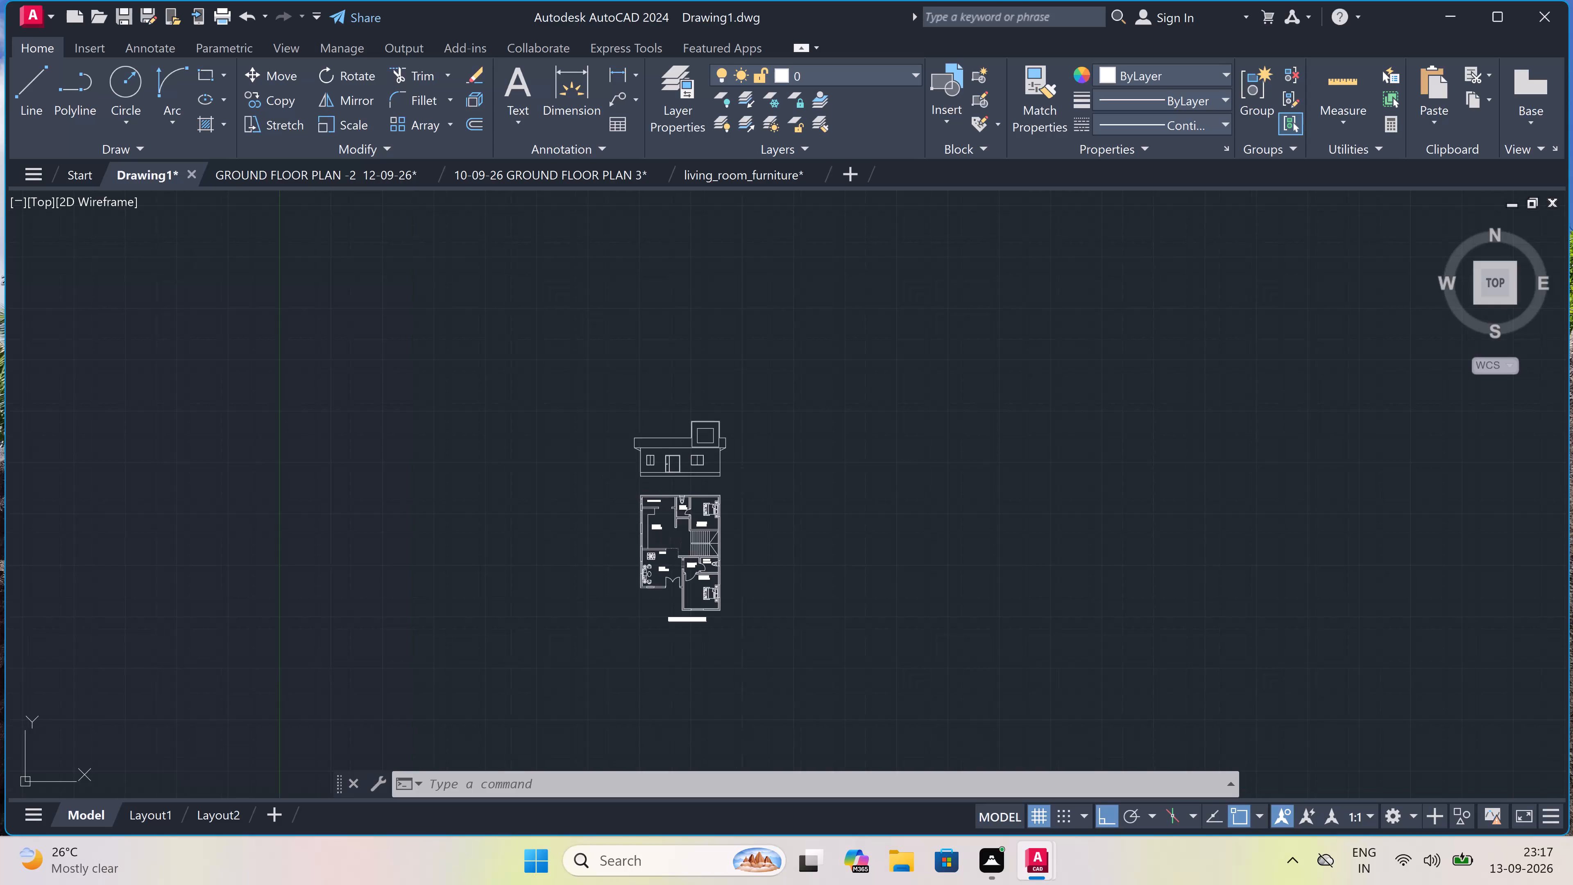
# Add multiline text reading "elevation" just below the front elevation's base, above the floor plan.
pyautogui.scroll(4, 667, 481)
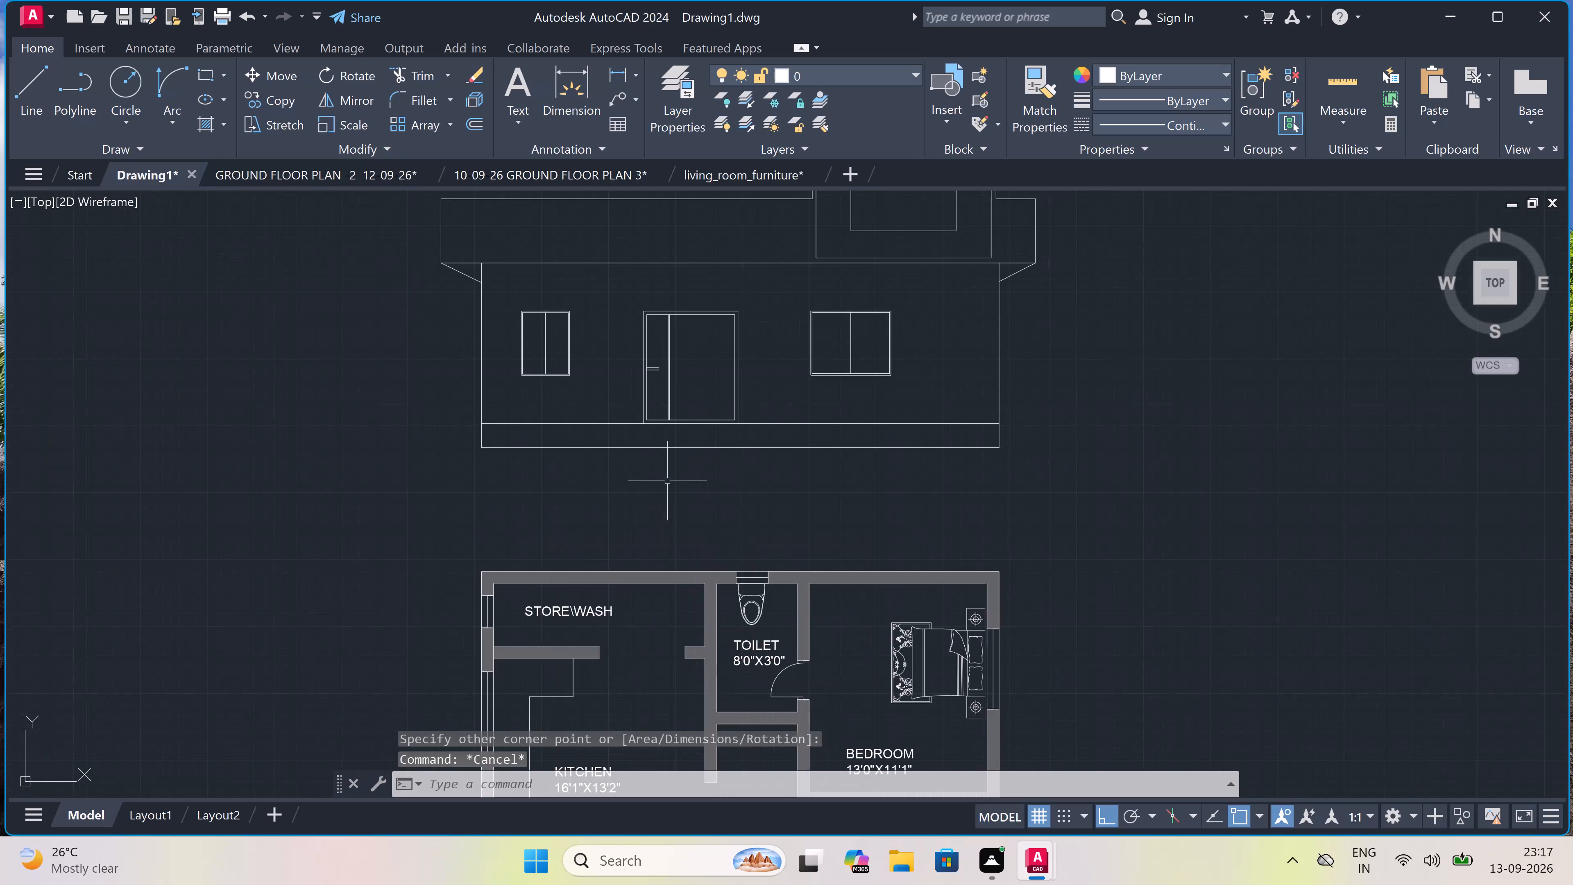
pyautogui.scroll(-1, 667, 481)
pyautogui.scroll(2, 667, 481)
pyautogui.scroll(-1, 667, 481)
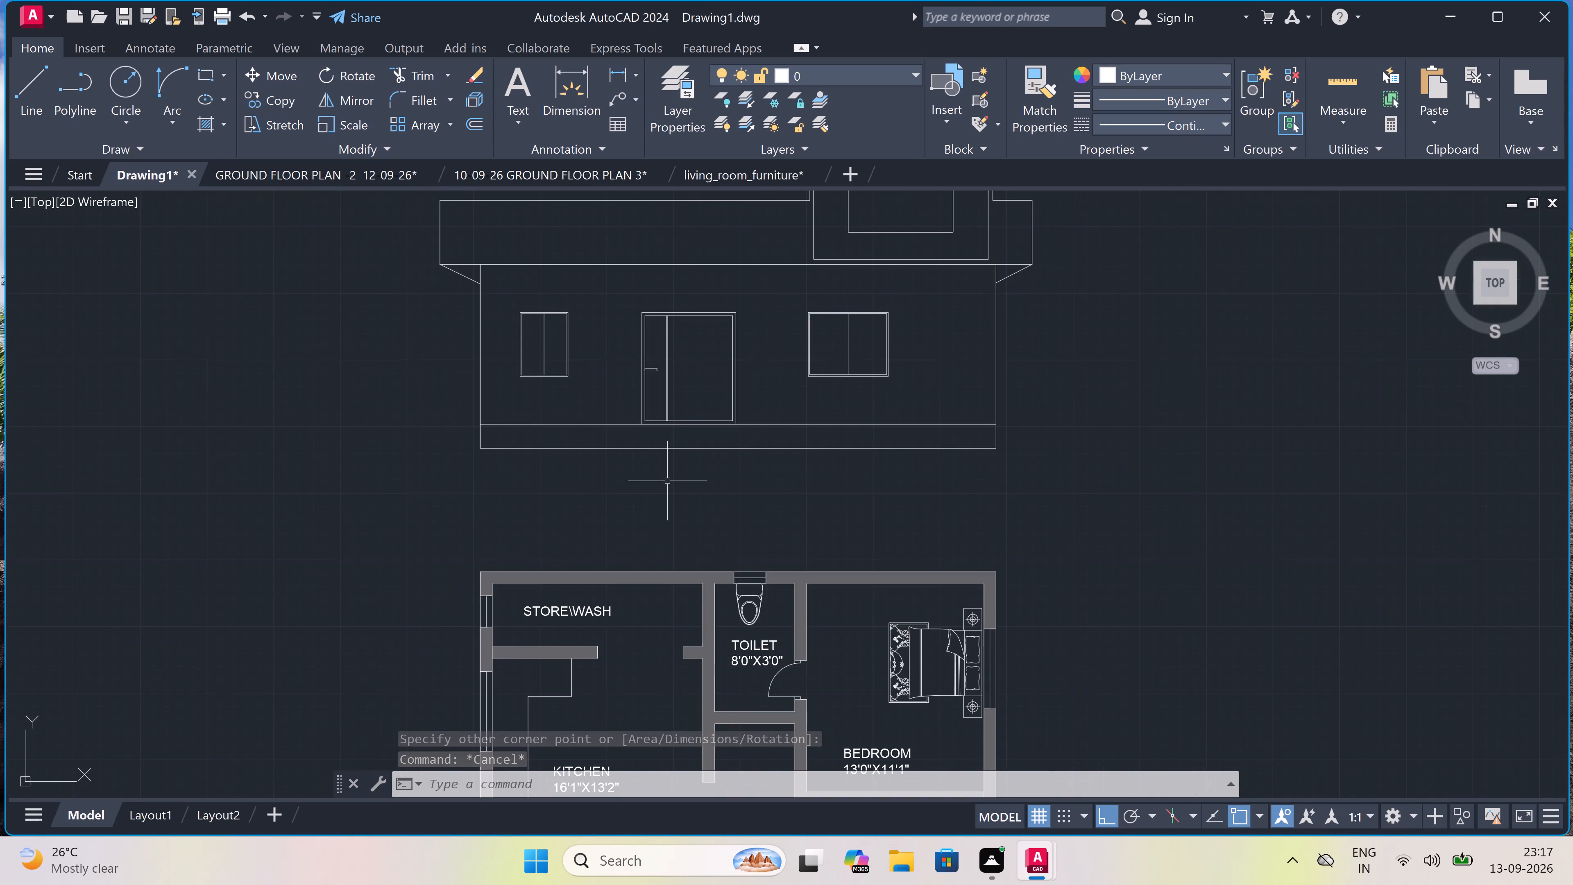
pyautogui.scroll(-1, 667, 481)
pyautogui.scroll(1, 667, 481)
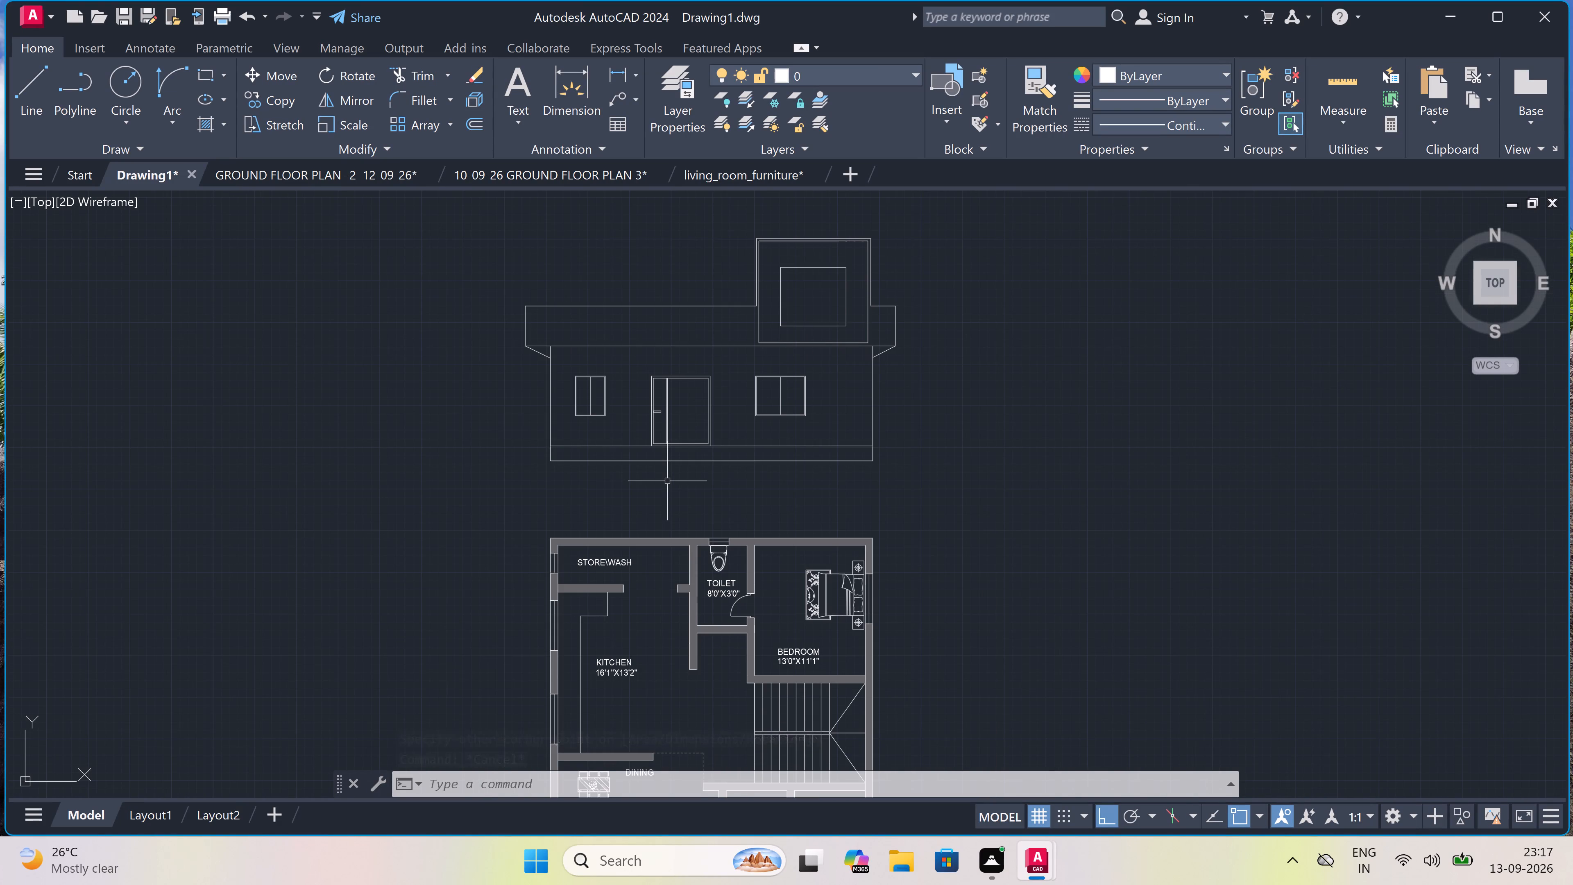
pyautogui.write('mt')
pyautogui.press('space')
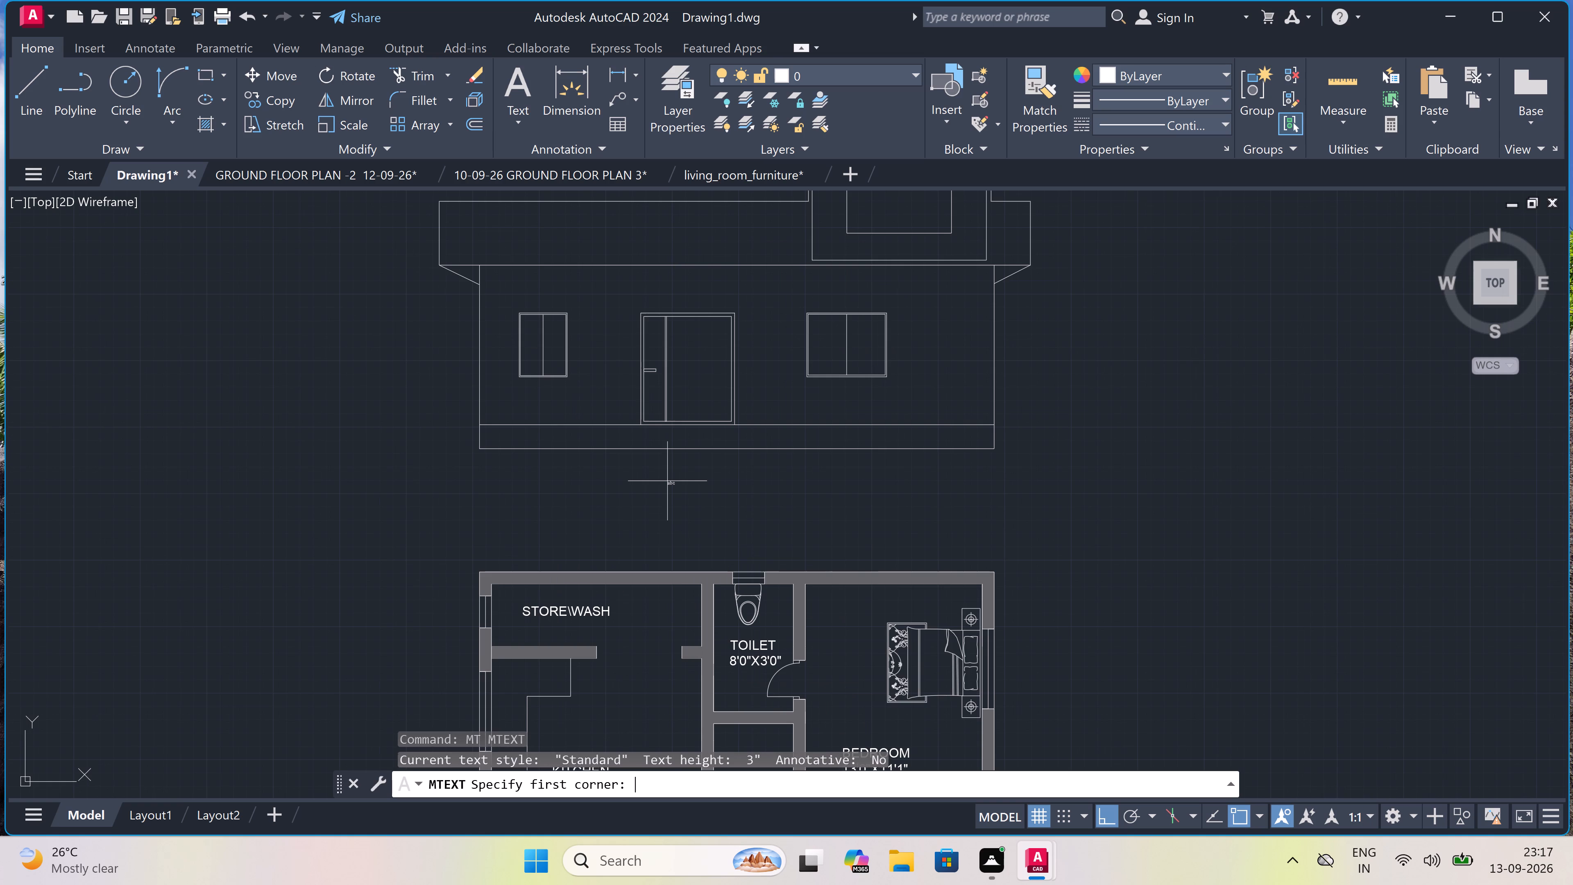
pyautogui.moveTo(600, 461); pyautogui.dragTo(605, 465)
pyautogui.click(926, 511)
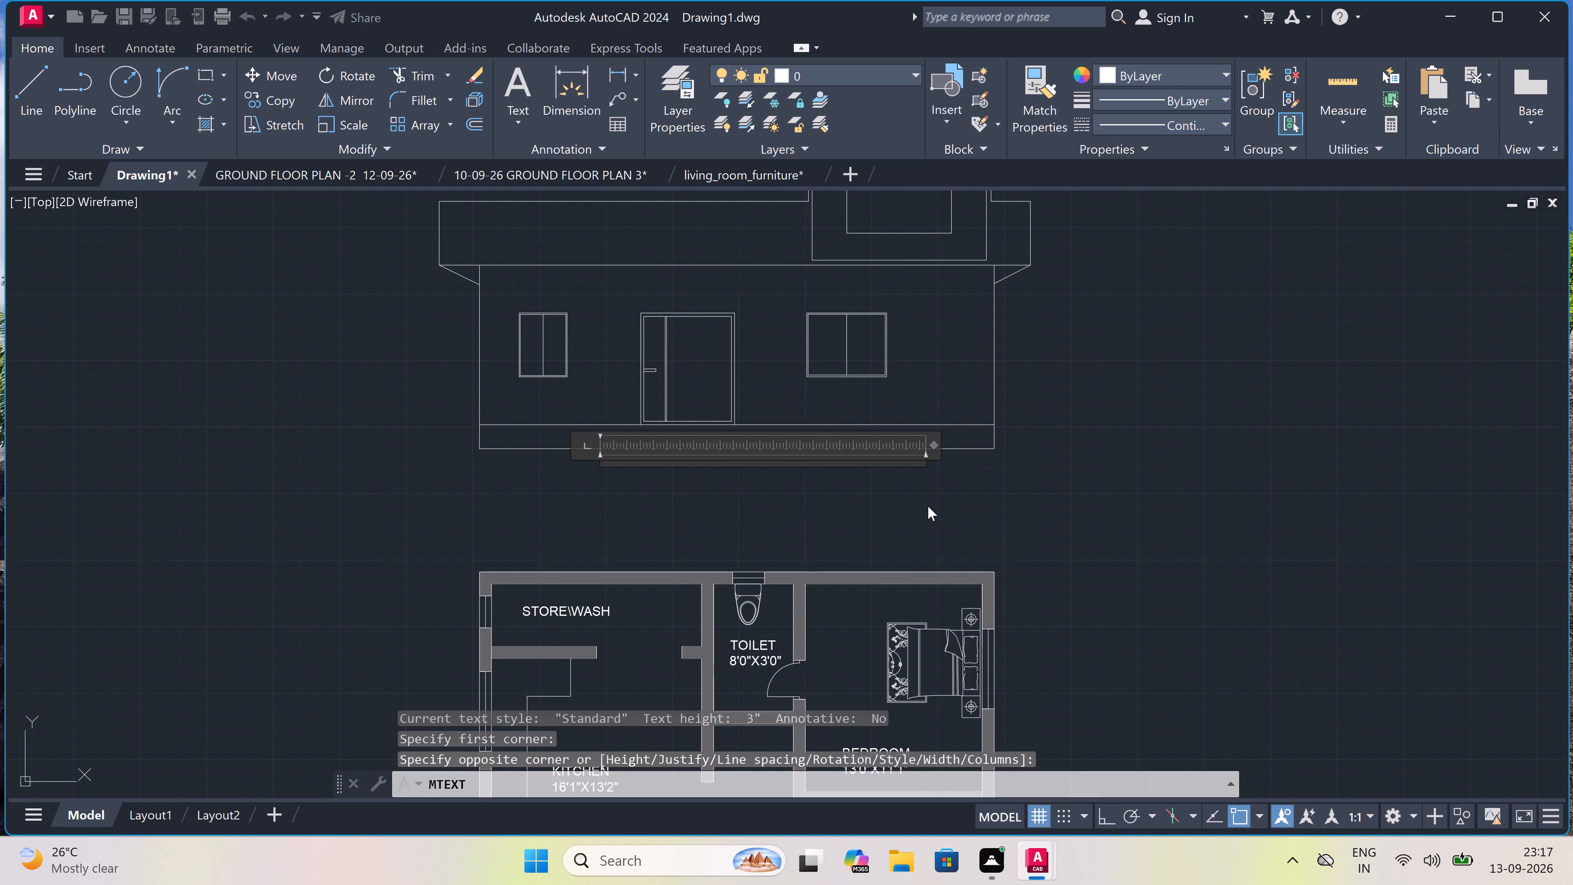
pyautogui.write('elevation')
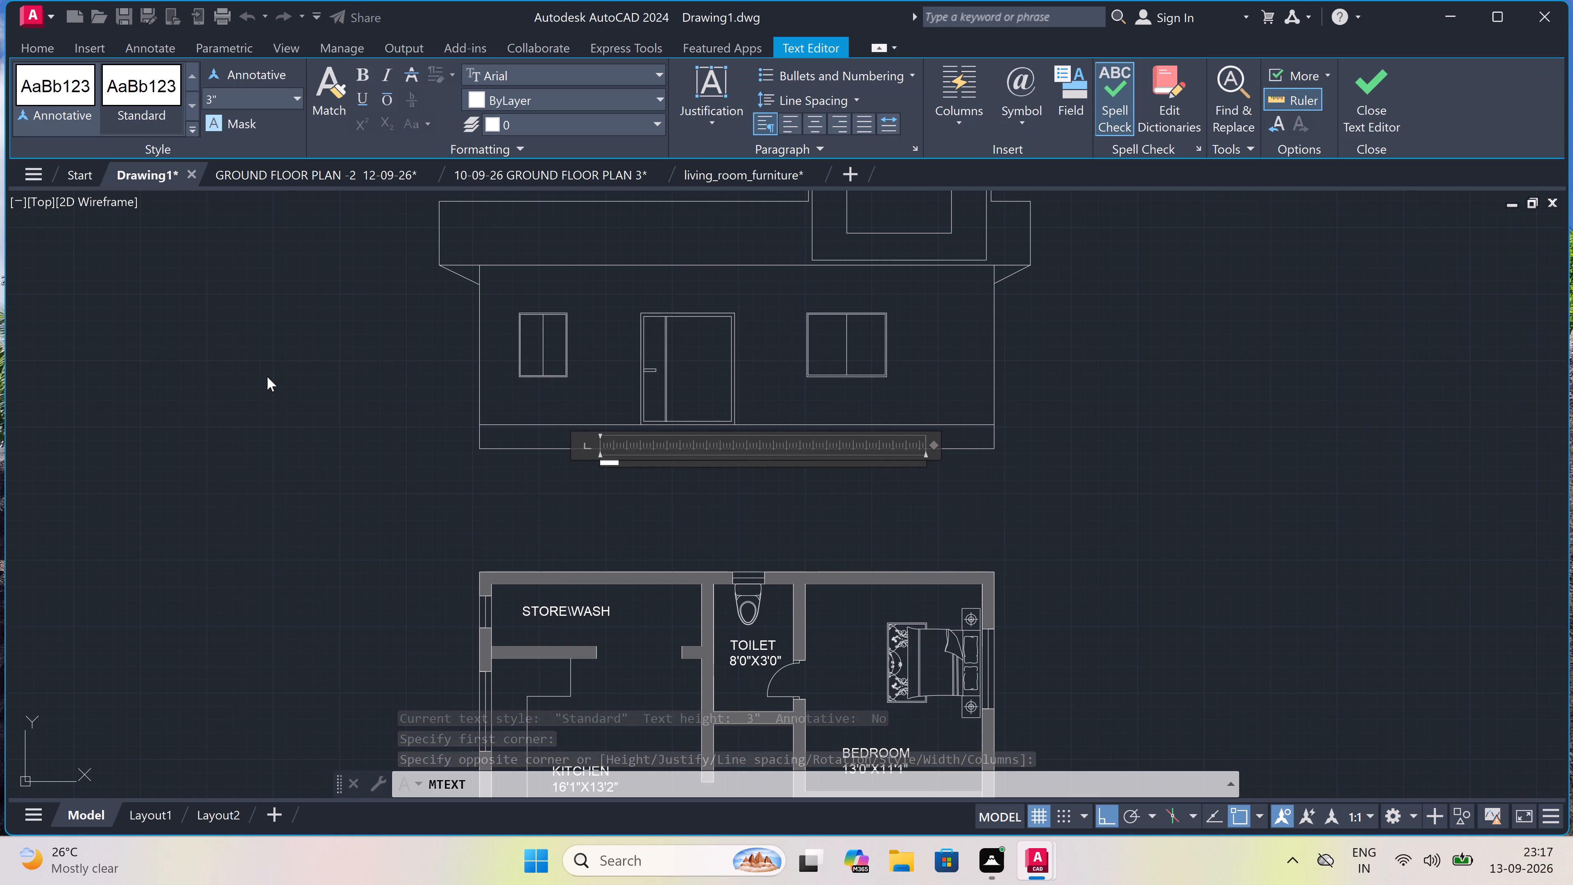
pyautogui.moveTo(268, 377); pyautogui.dragTo(281, 379)
# Replace the text below the front elevation with uppercase "ELEVATION".
pyautogui.scroll(3, 583, 521)
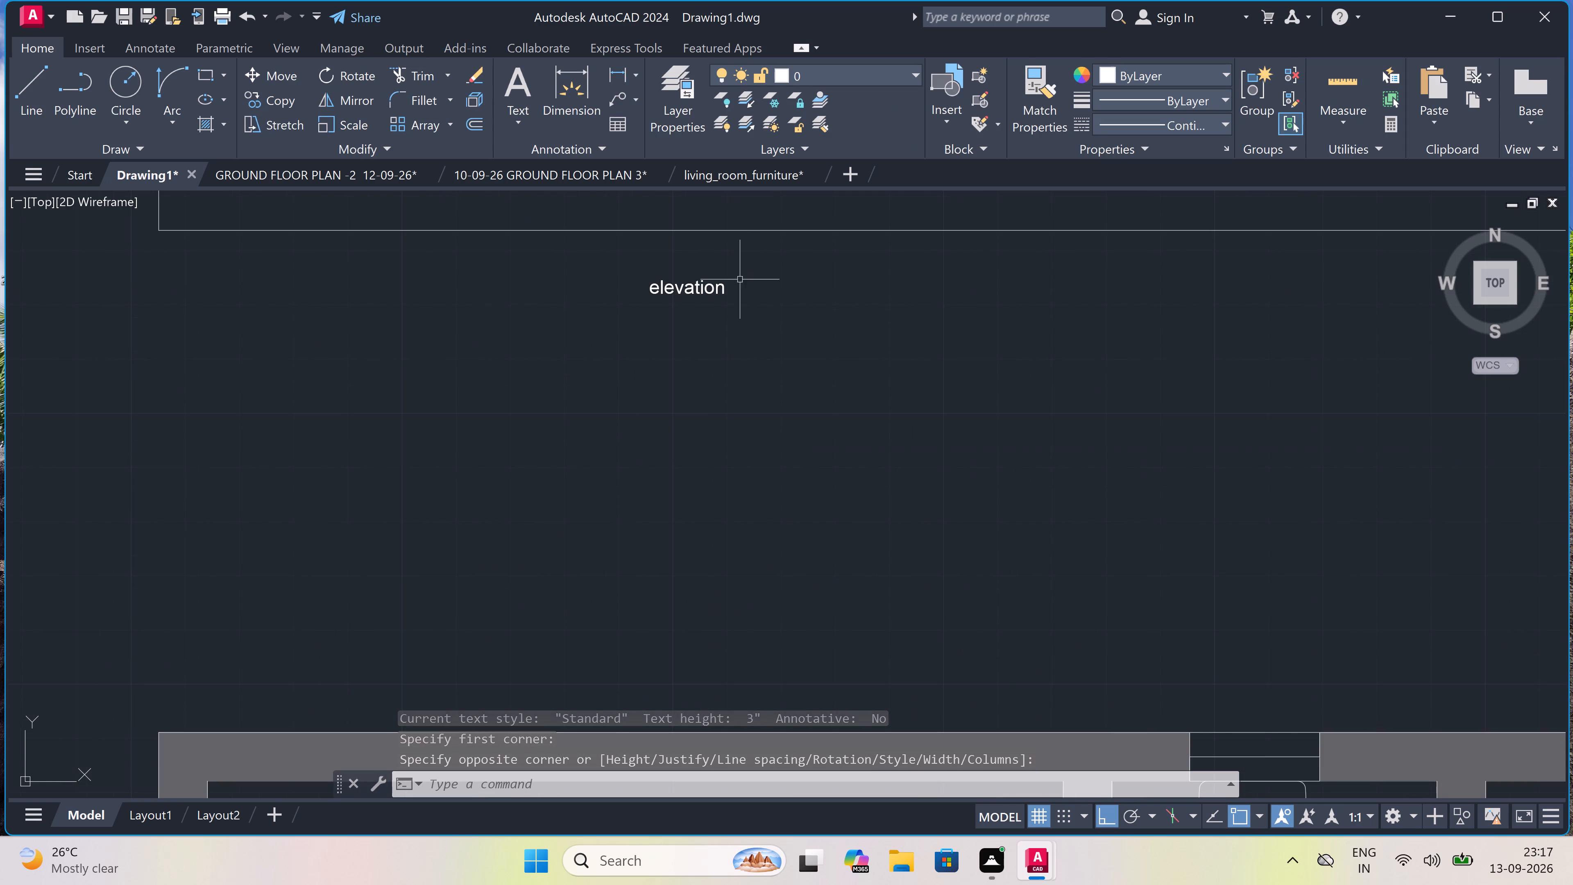
pyautogui.tripleClick(684, 293)
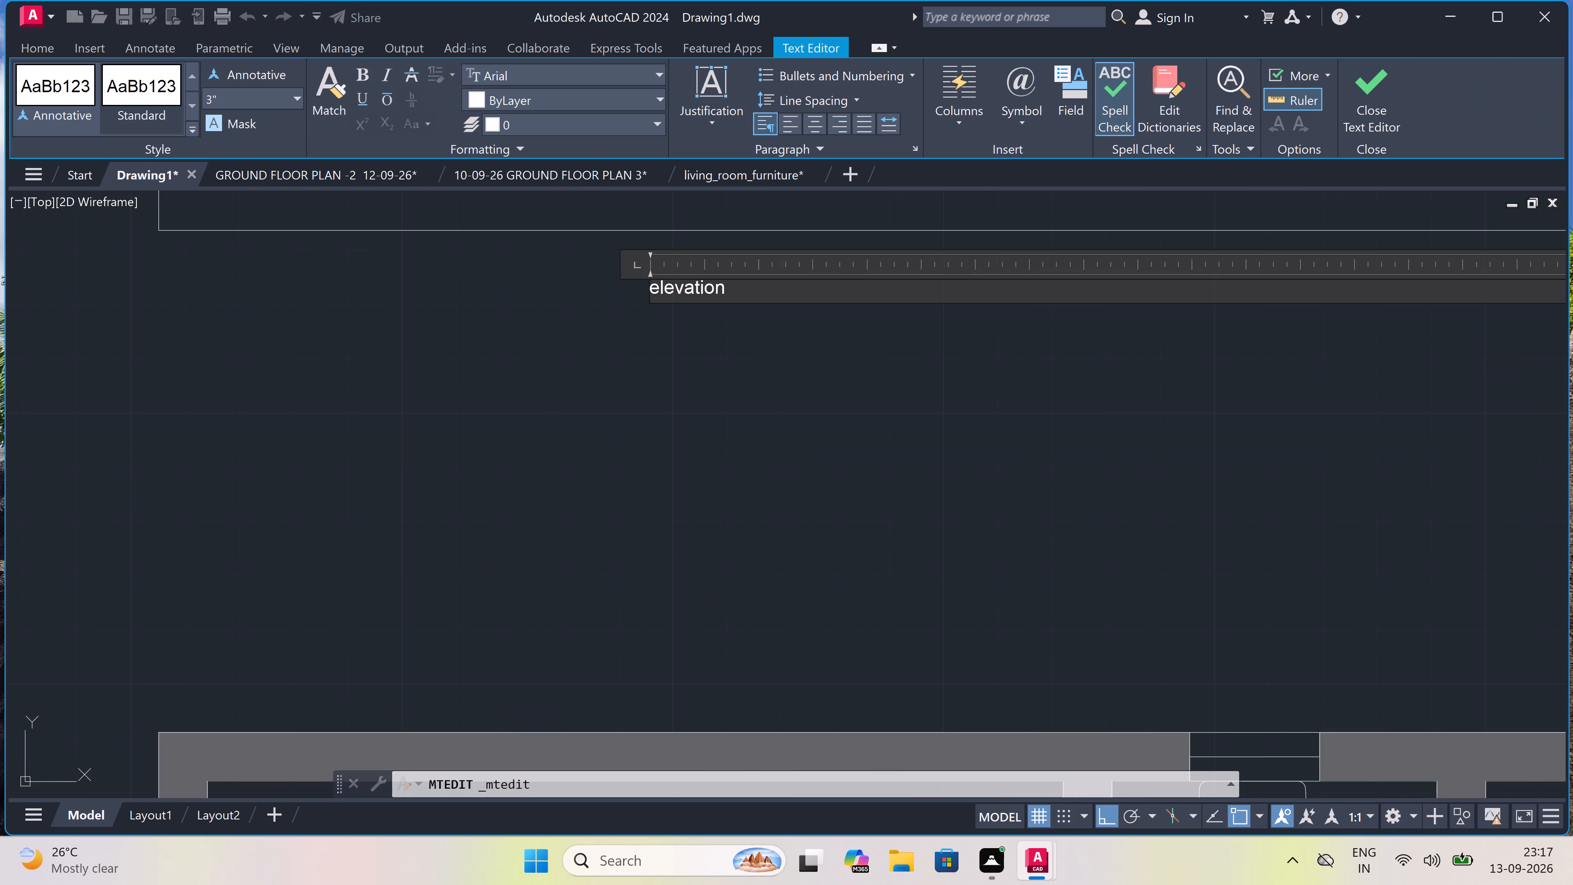
pyautogui.click(731, 294)
pyautogui.press('BackSpace')
pyautogui.press('BackSpace')
pyautogui.press('BackSpace')
pyautogui.press('BackSpace')
pyautogui.press('BackSpace')
pyautogui.press('BackSpace')
pyautogui.press('BackSpace')
pyautogui.press('BackSpace')
pyautogui.press('BackSpace')
pyautogui.press('BackSpace')
pyautogui.press('BackSpace')
pyautogui.press('BackSpace')
pyautogui.press('BackSpace')
pyautogui.press('BackSpace')
pyautogui.press('BackSpace')
pyautogui.press('BackSpace')
pyautogui.write('ELEVATION')
pyautogui.click(725, 383)
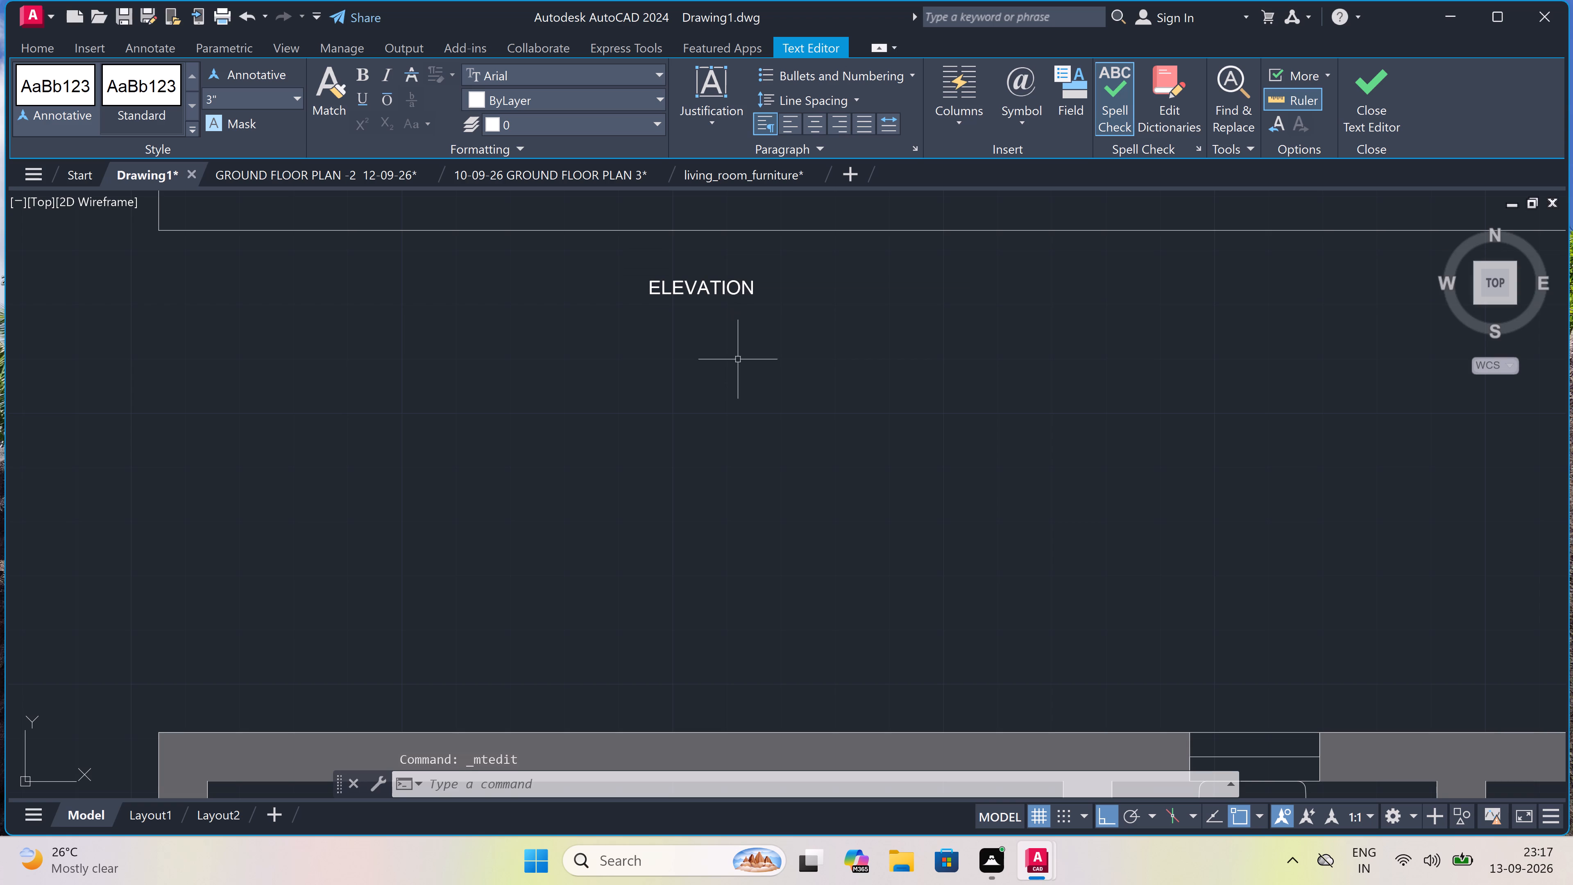
# Set the ELEVATION label's text height to 11".
pyautogui.click(724, 290)
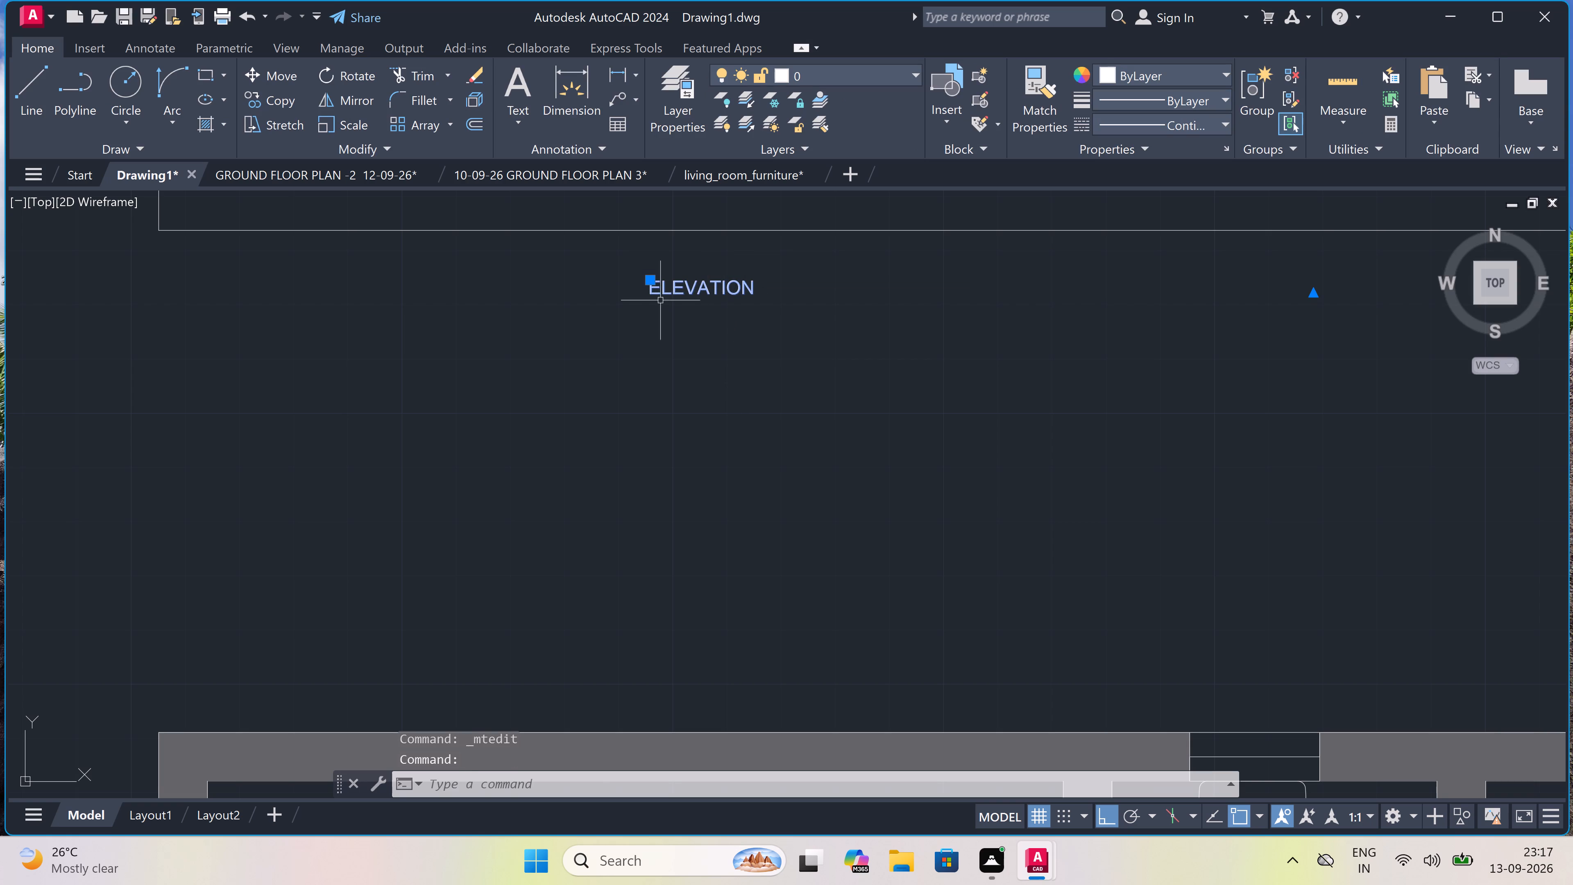
pyautogui.rightClick(406, 318)
pyautogui.click(474, 801)
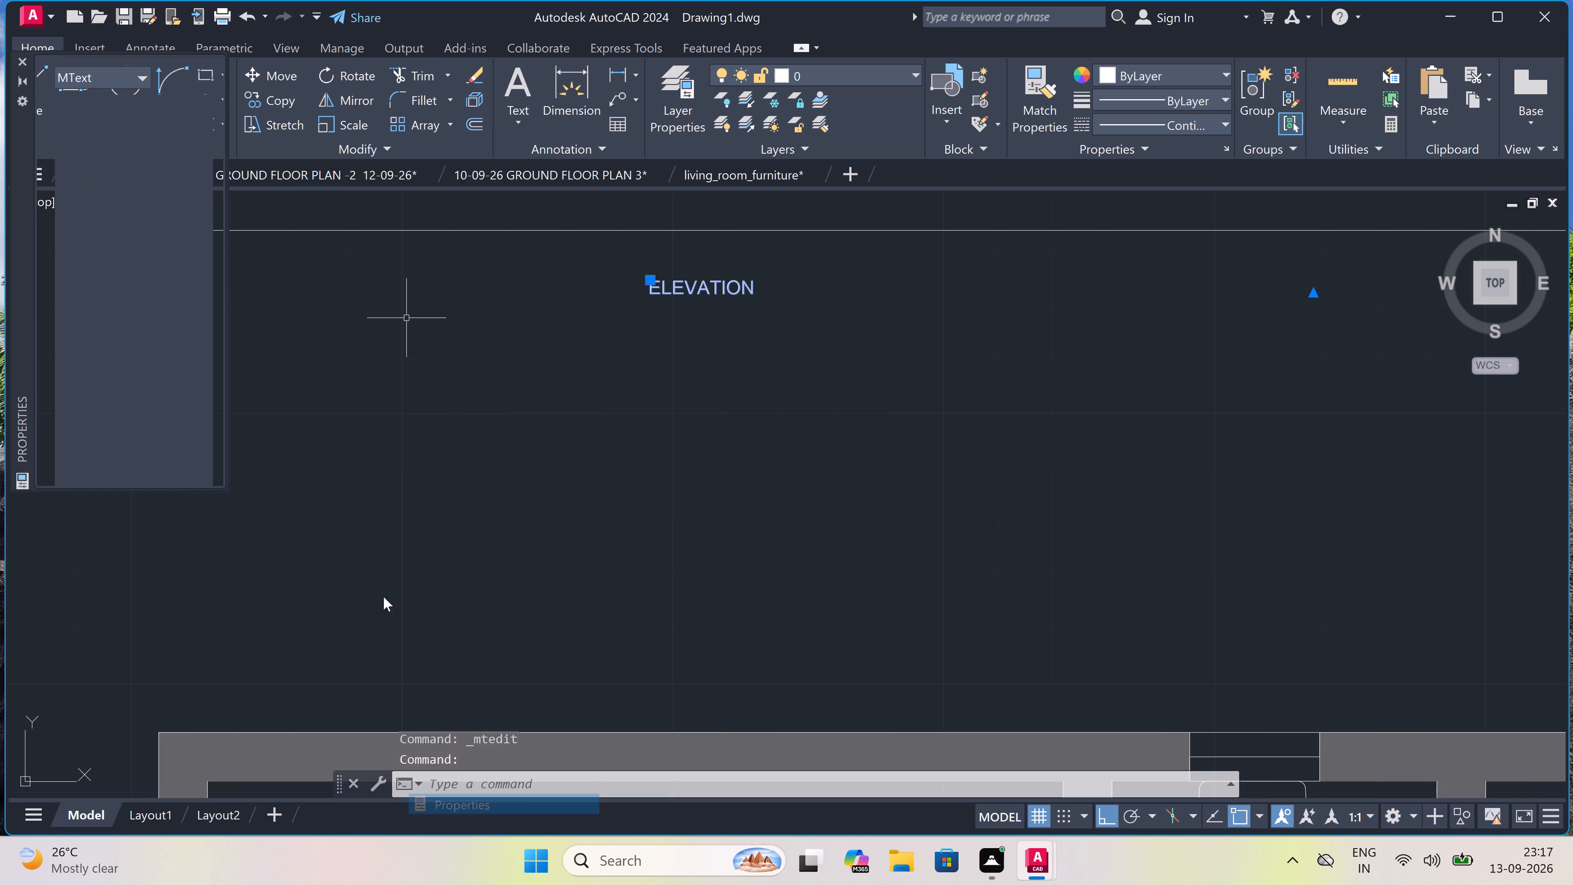
pyautogui.click(181, 468)
pyautogui.press('BackSpace')
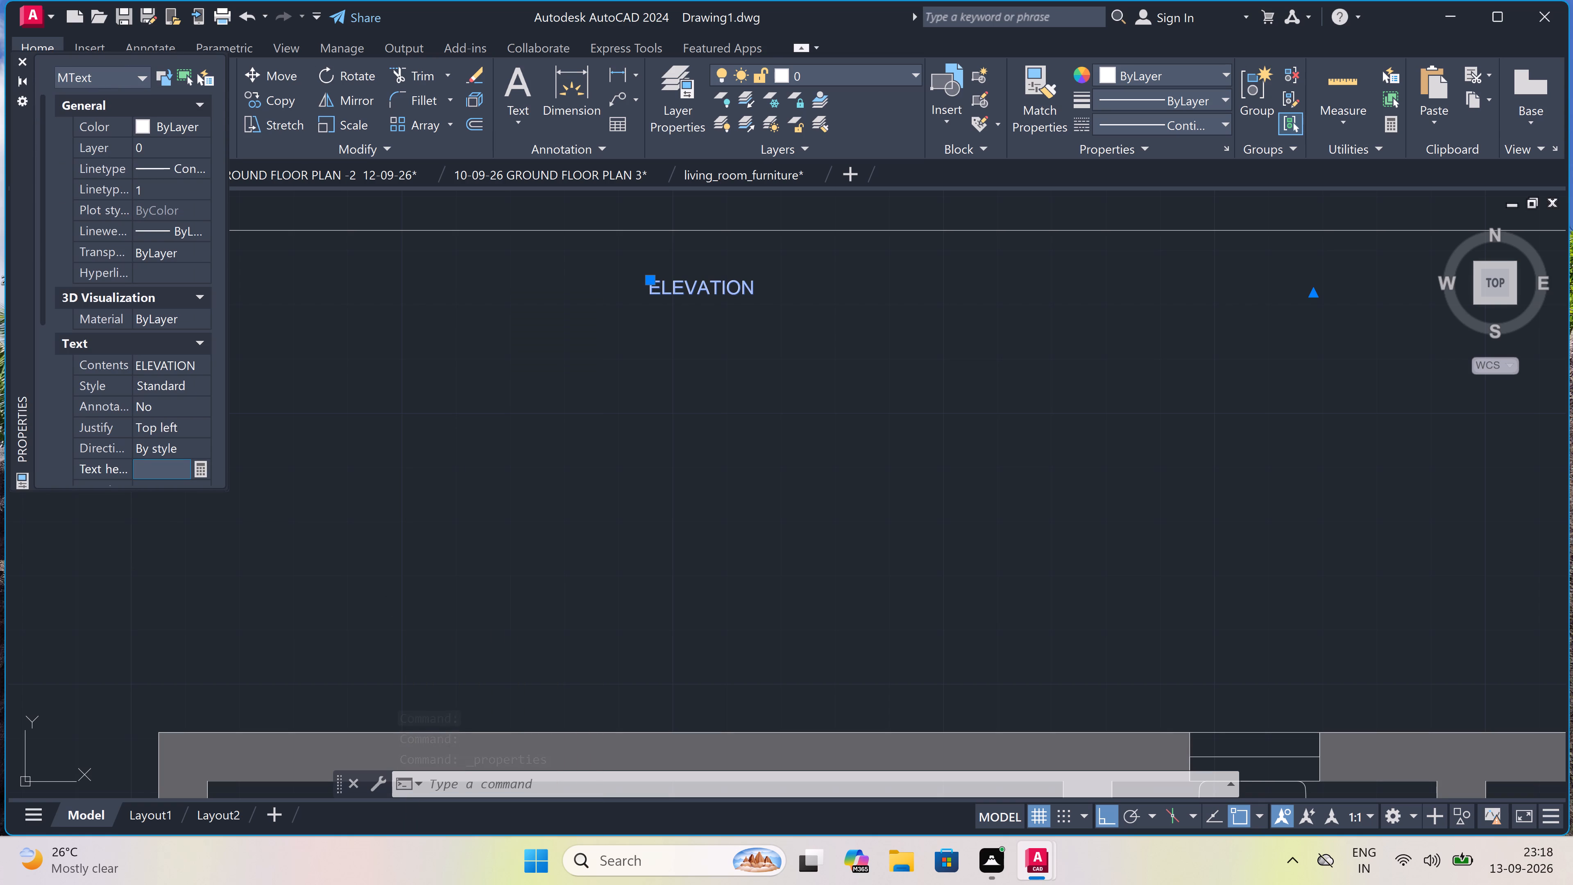
pyautogui.write('11"')
pyautogui.click(427, 419)
pyautogui.press('Escape')
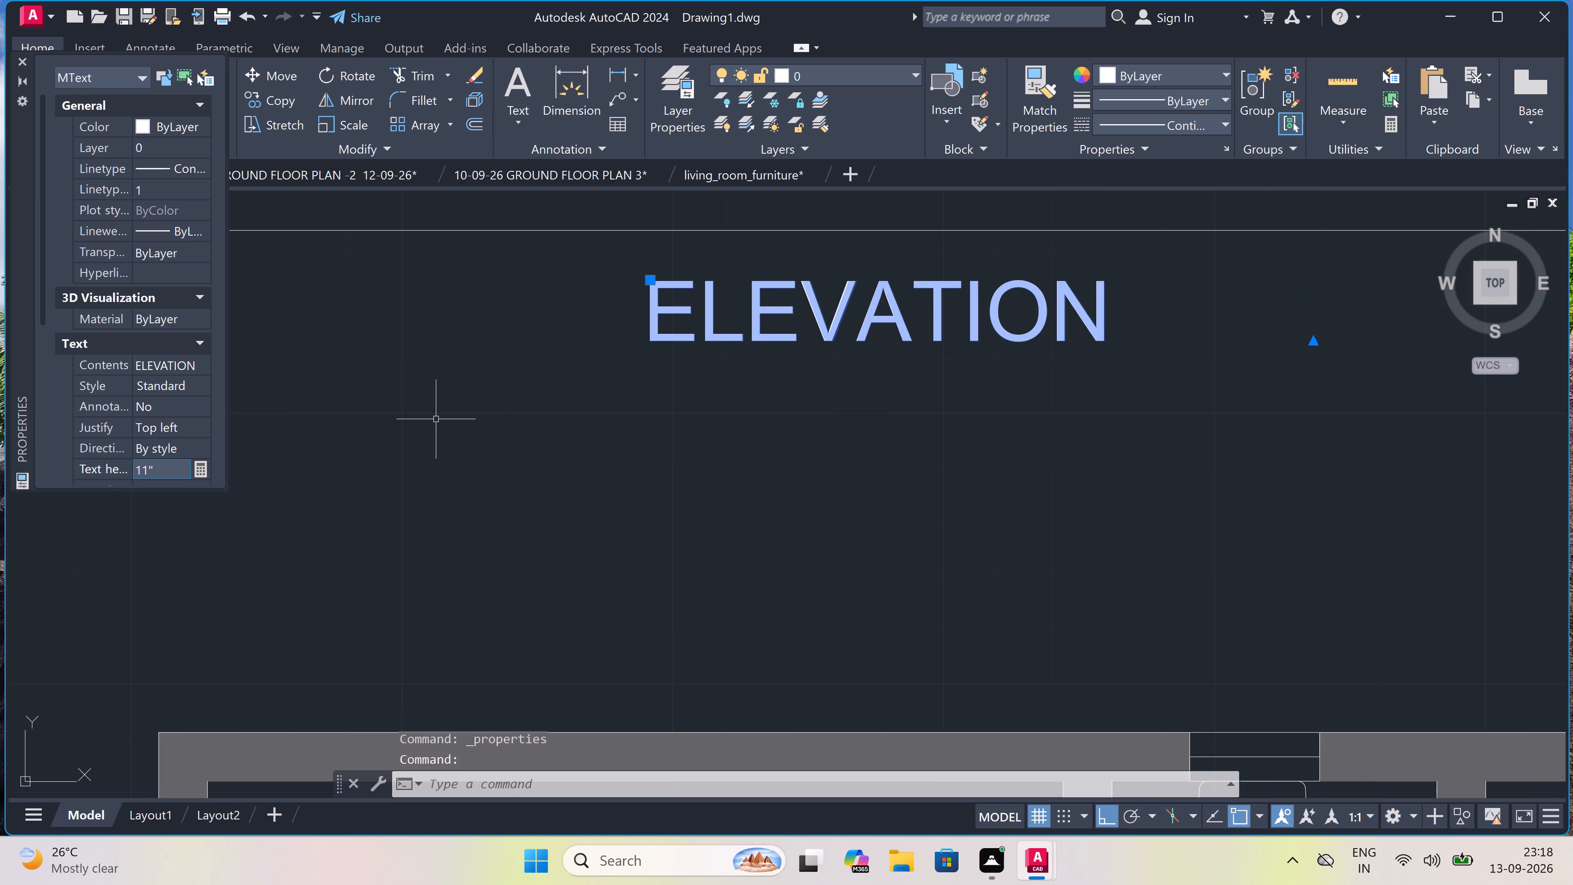
# Move the ELEVATION label about 3'-8" horizontally east so it sits nearer the middle beneath the elevation.
pyautogui.scroll(-5, 496, 407)
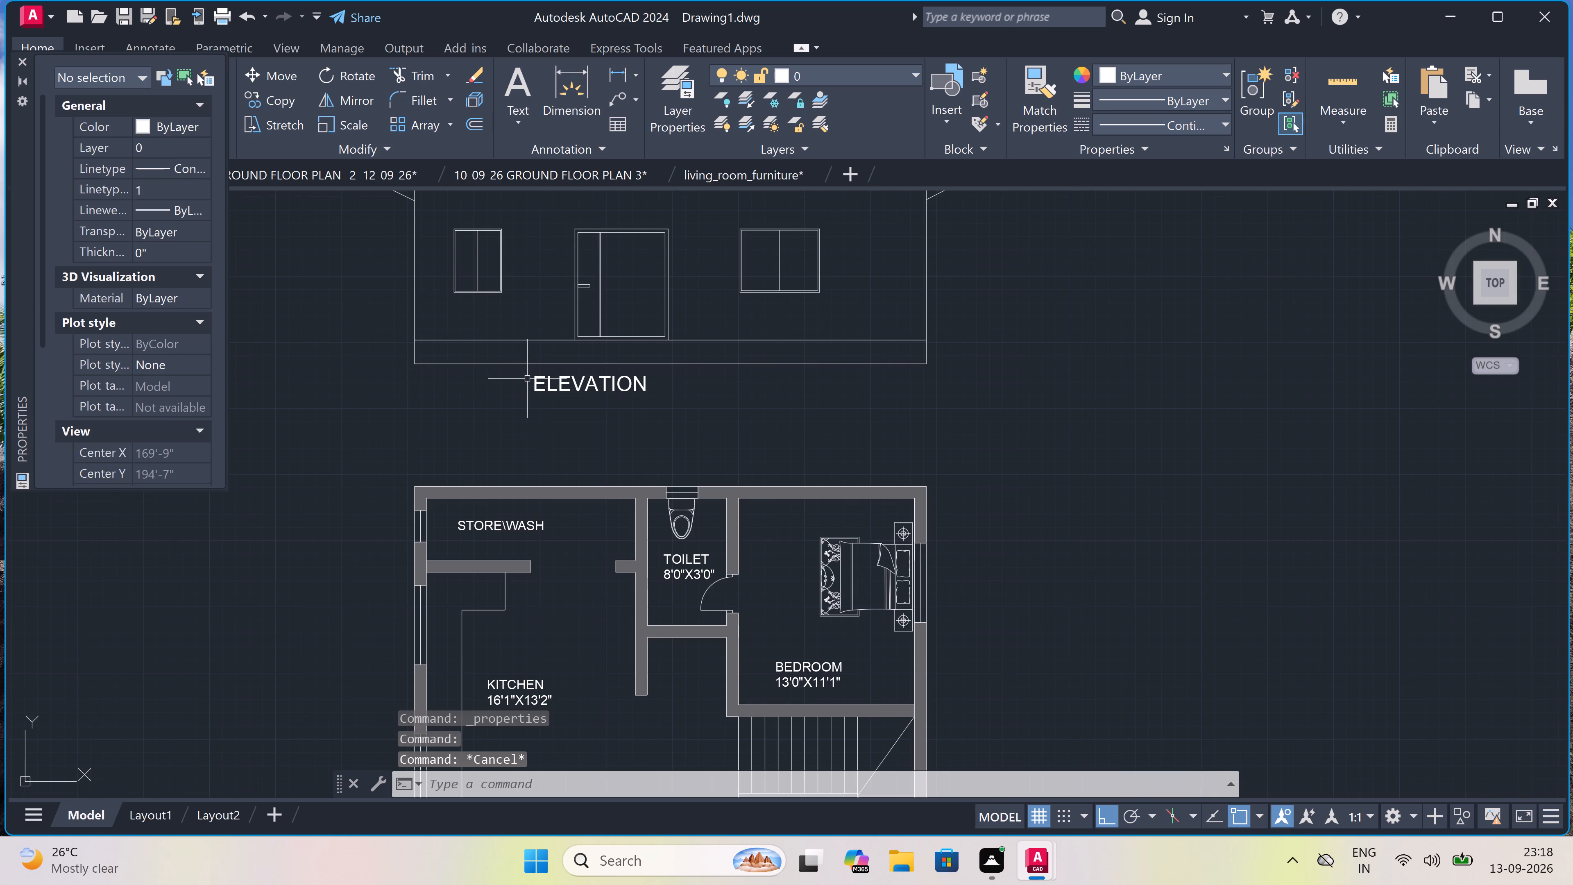
pyautogui.click(533, 376)
pyautogui.moveTo(533, 377); pyautogui.dragTo(550, 378)
pyautogui.scroll(3, 601, 376)
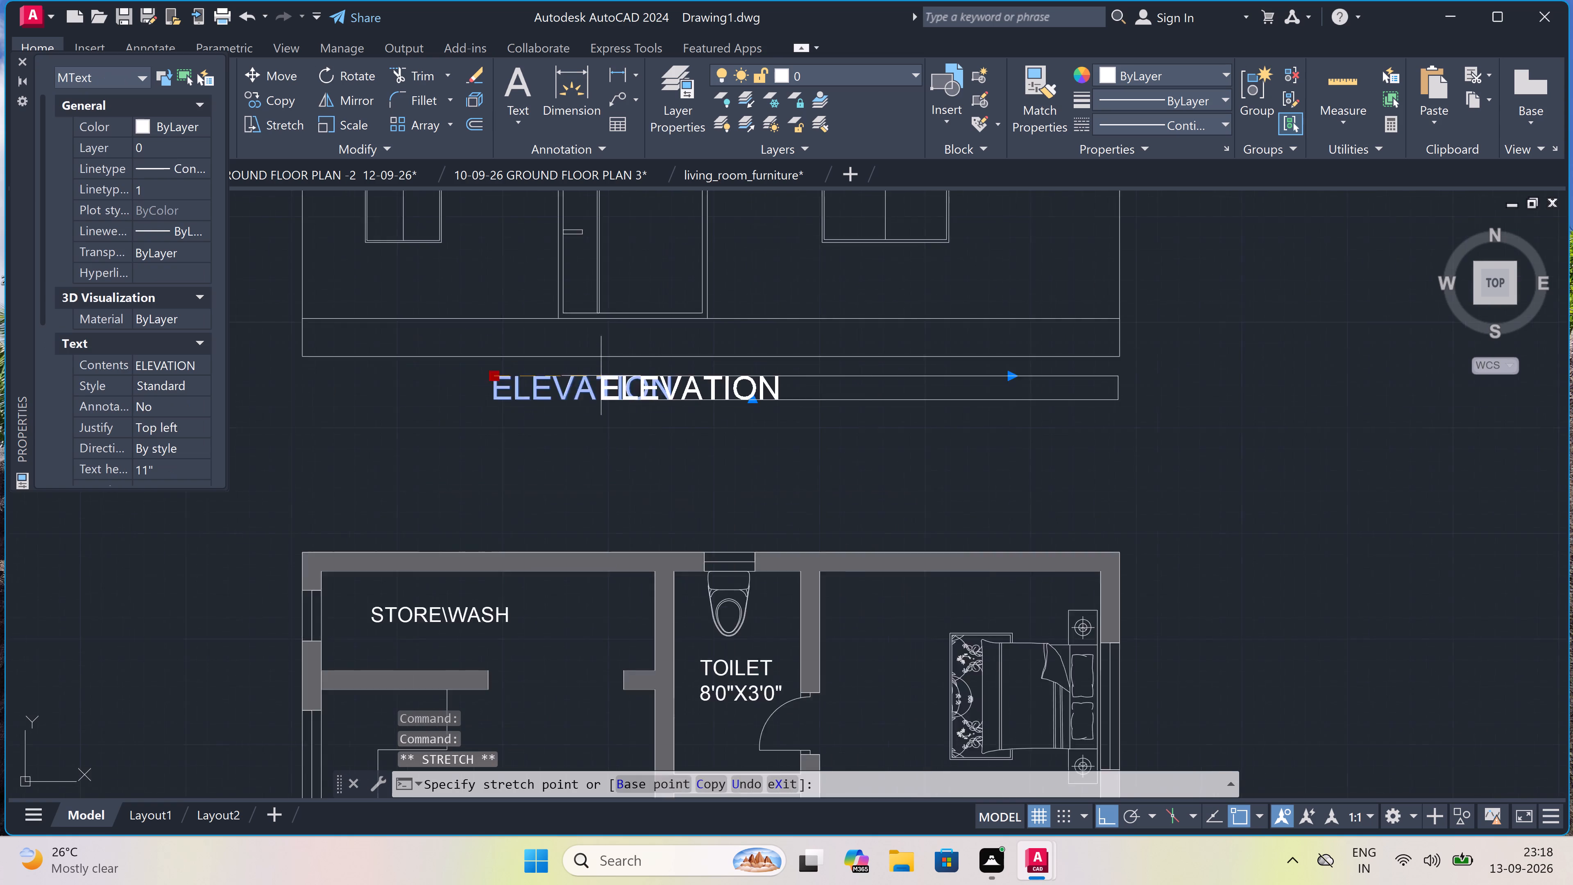
pyautogui.scroll(3, 568, 377)
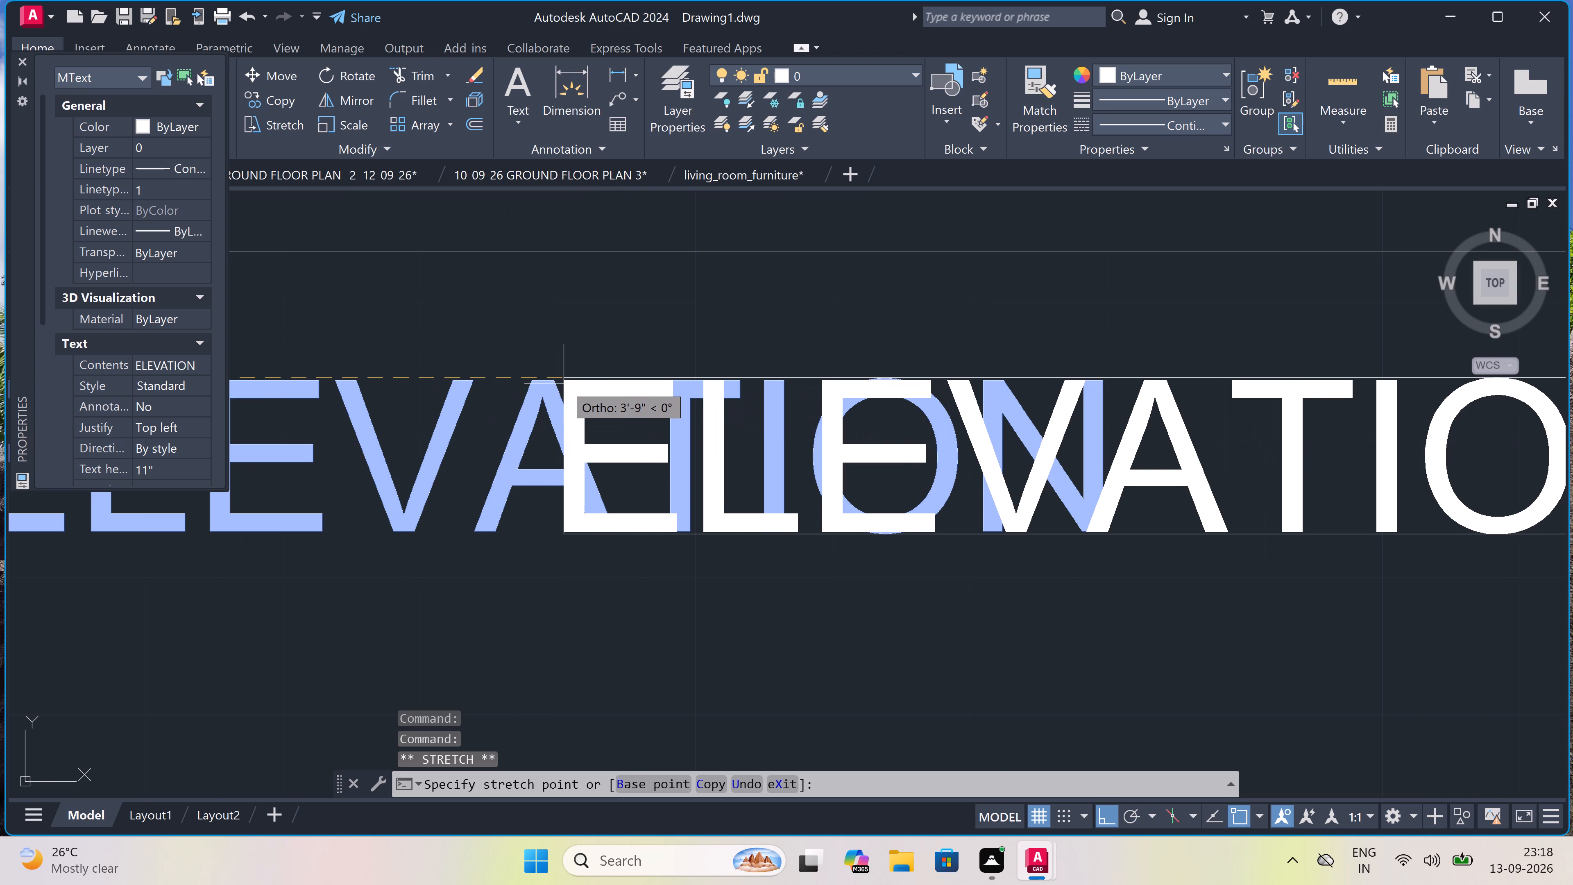
pyautogui.scroll(-3, 555, 383)
pyautogui.scroll(3, 555, 383)
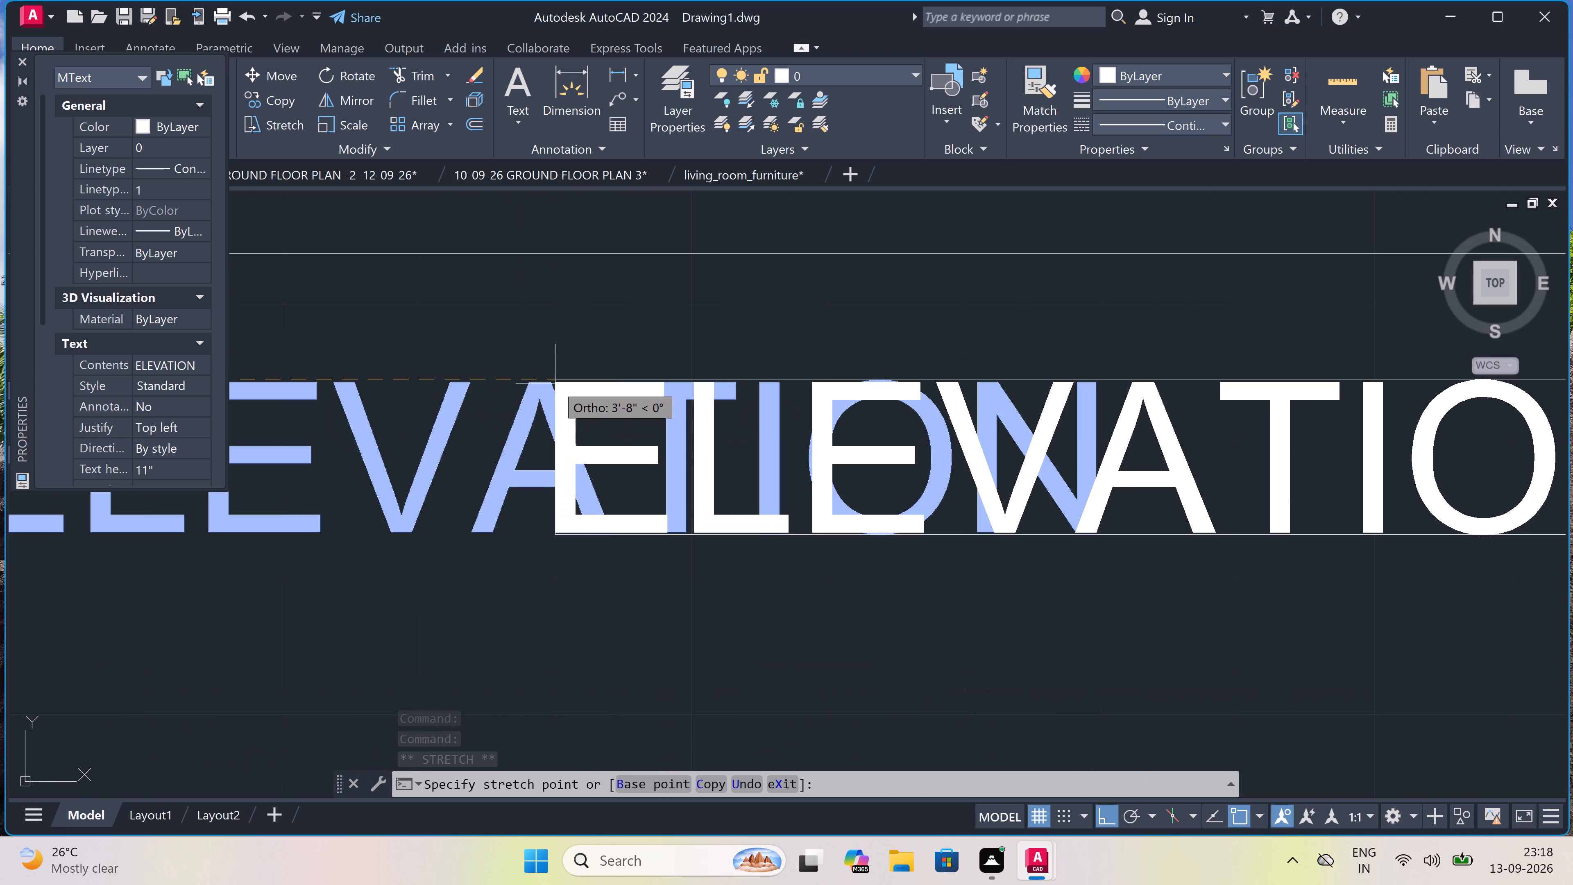
pyautogui.click(555, 383)
pyautogui.press('Escape')
# Draw a horizontal underline about 7'-3" long just beneath the ELEVATION label.
pyautogui.scroll(-3, 555, 380)
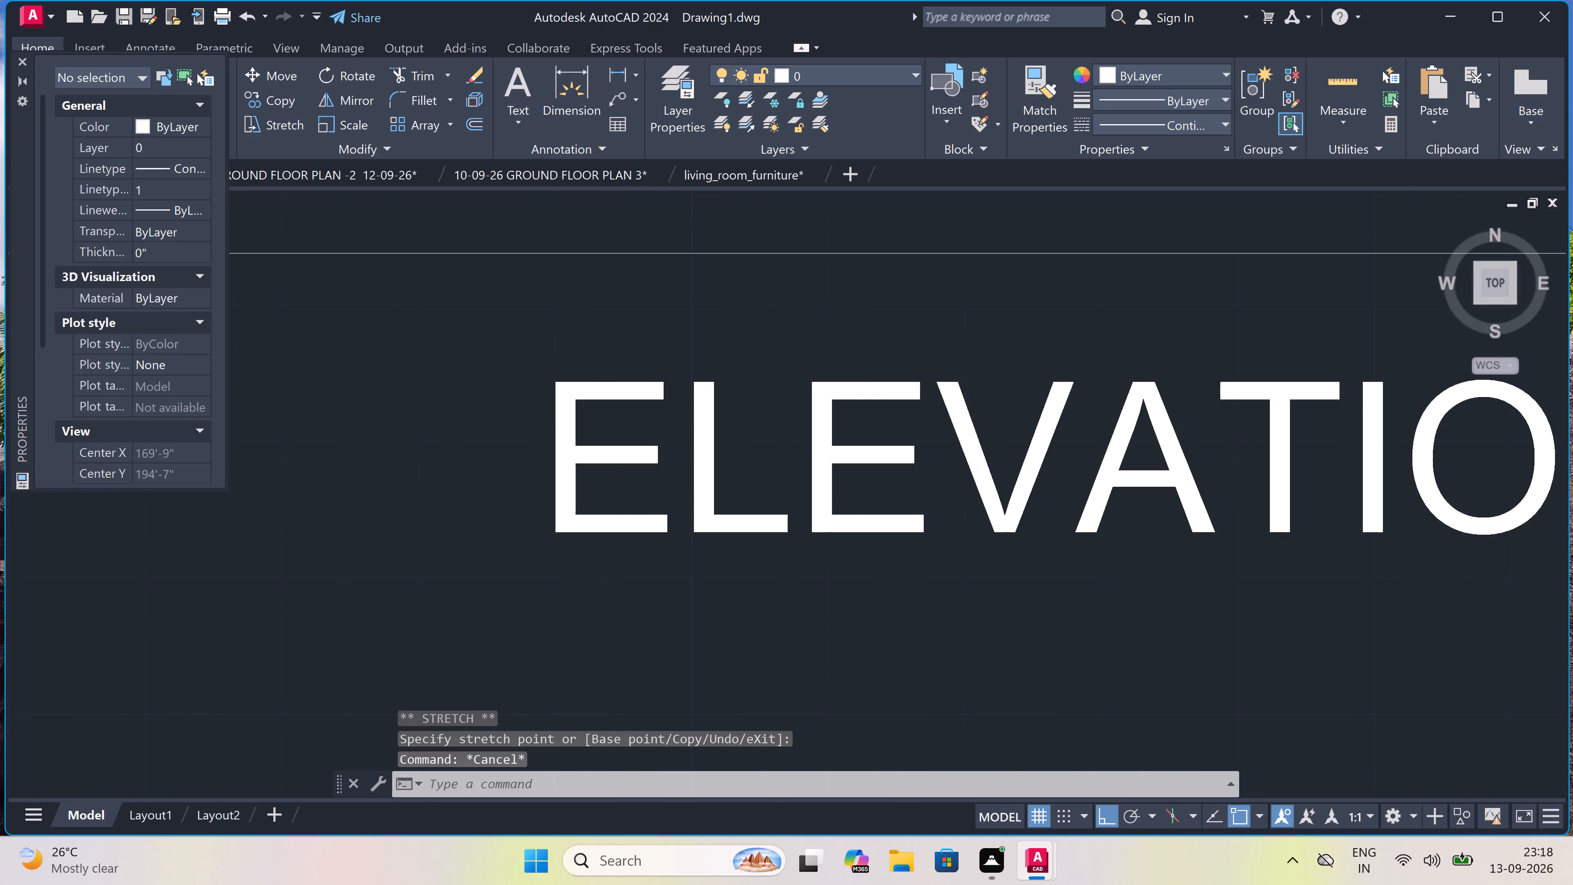
pyautogui.write('L')
pyautogui.press('space')
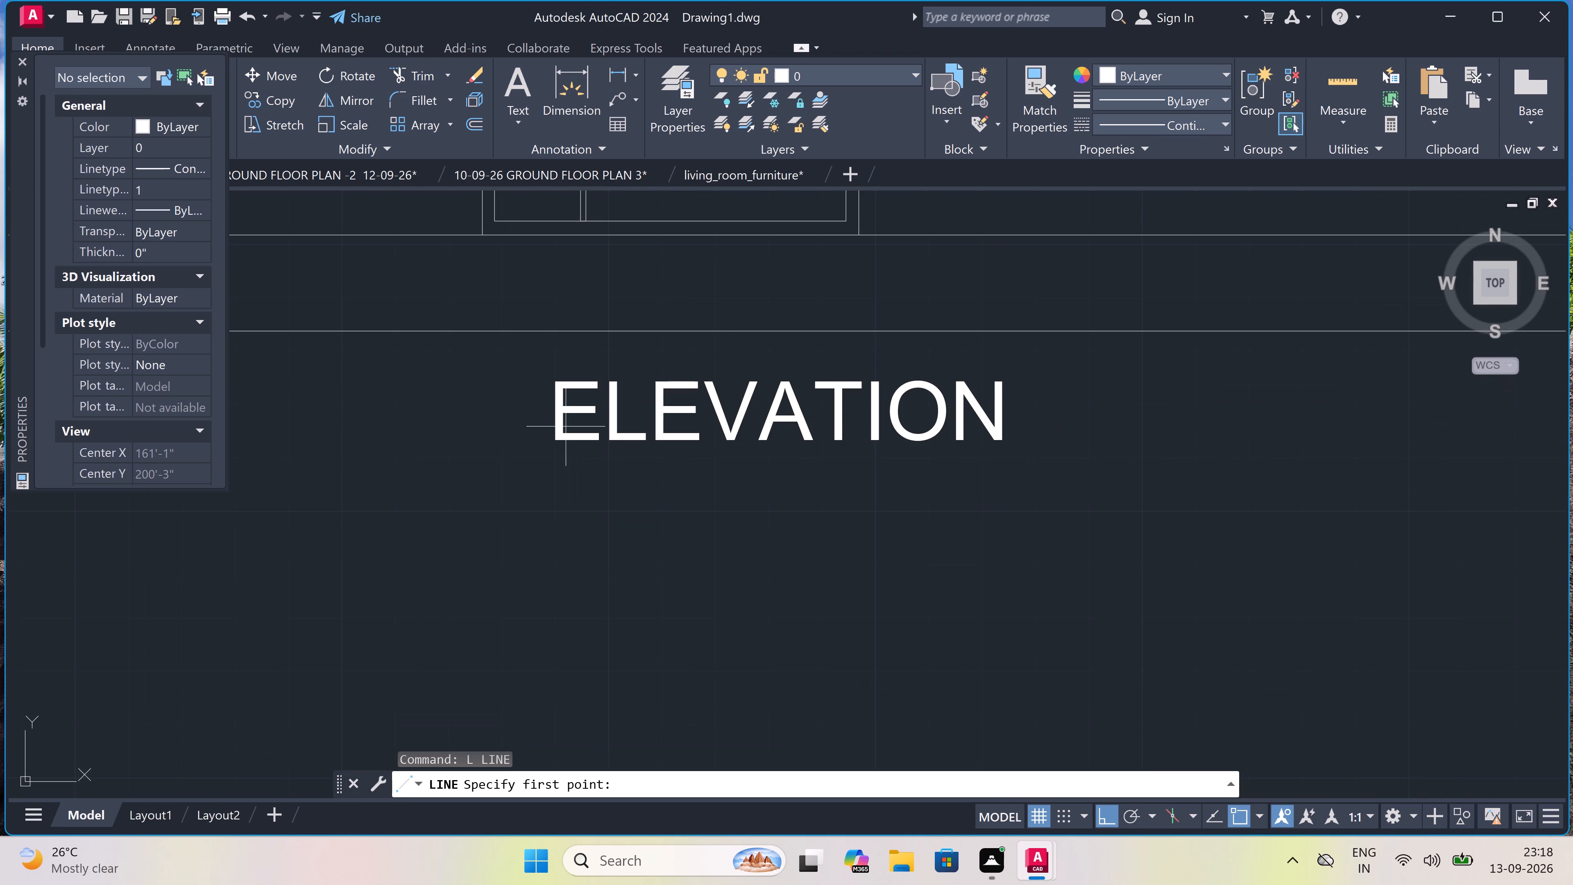
pyautogui.scroll(6, 549, 446)
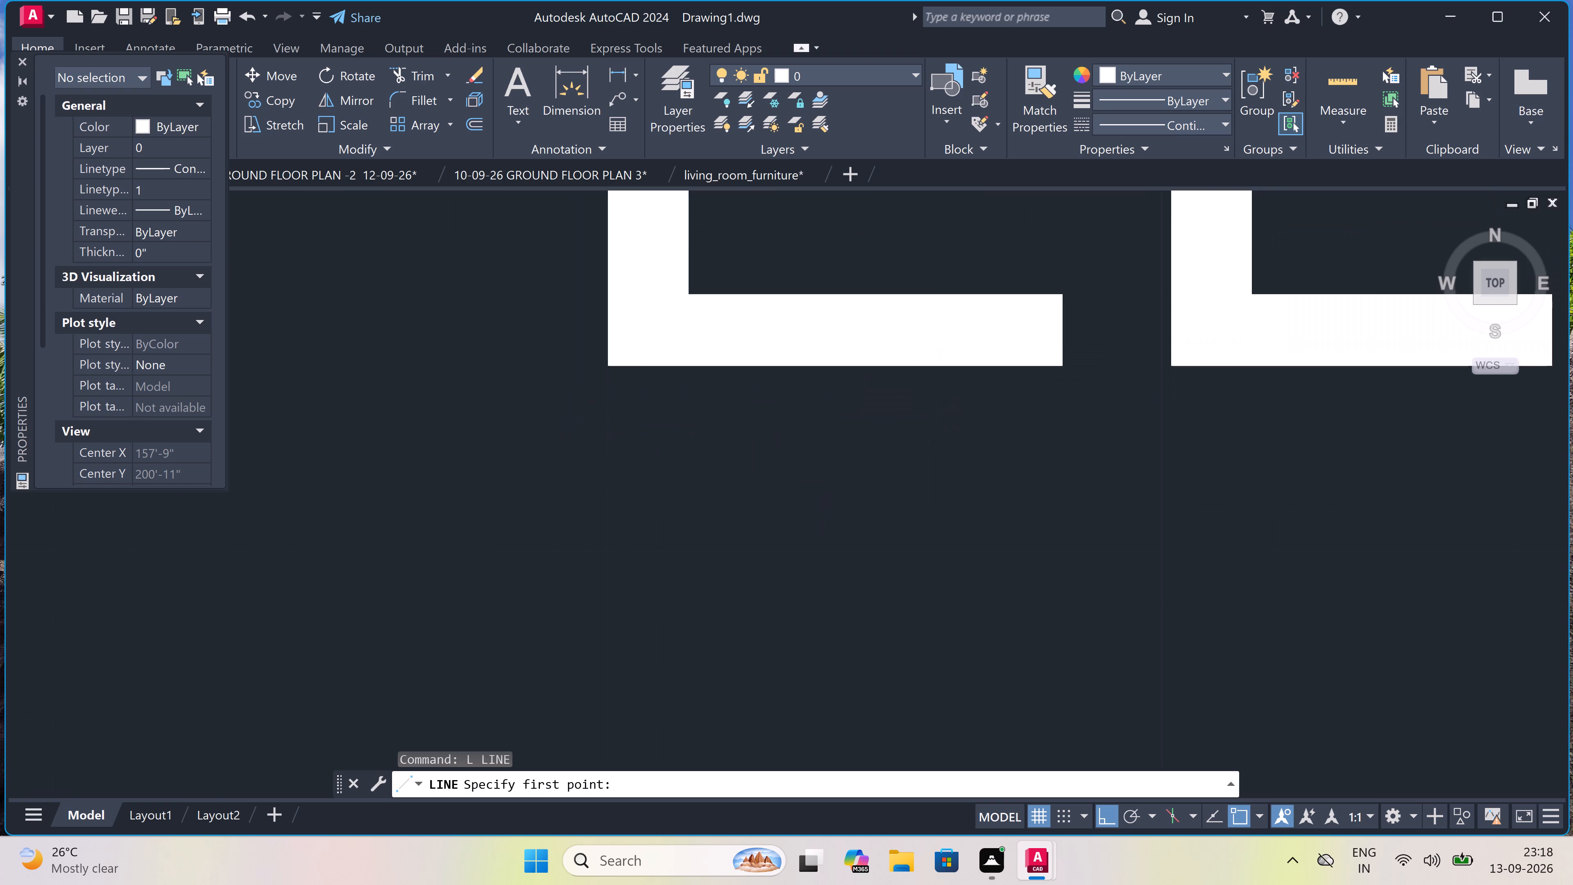
pyautogui.scroll(3, 546, 454)
pyautogui.moveTo(542, 447); pyautogui.dragTo(583, 445)
pyautogui.scroll(-9, 704, 419)
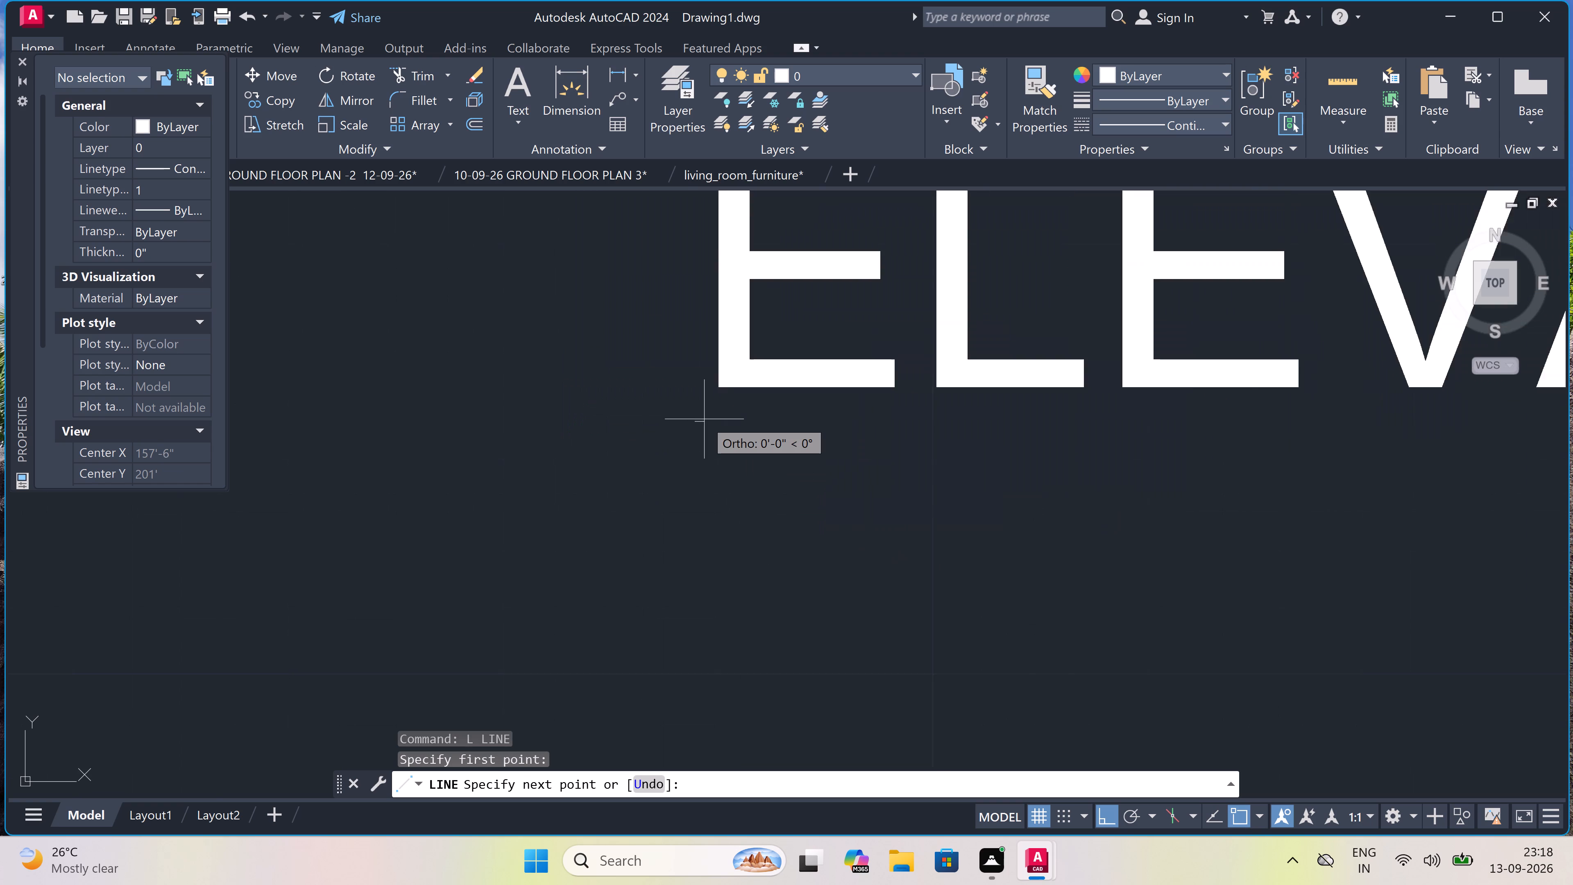
pyautogui.scroll(-3, 704, 419)
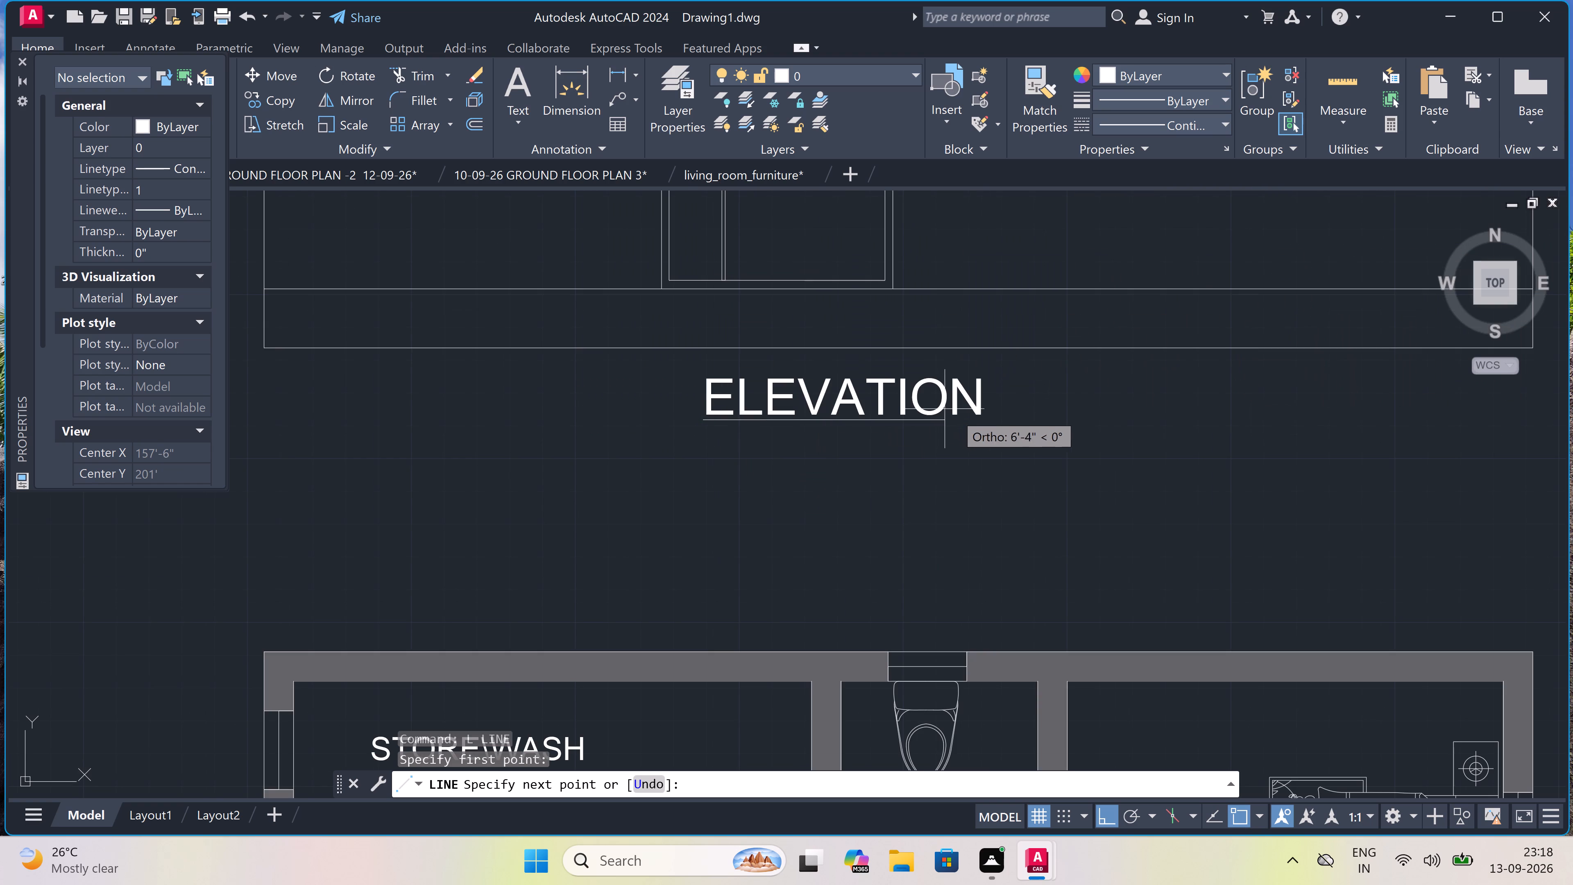
pyautogui.scroll(4, 1011, 415)
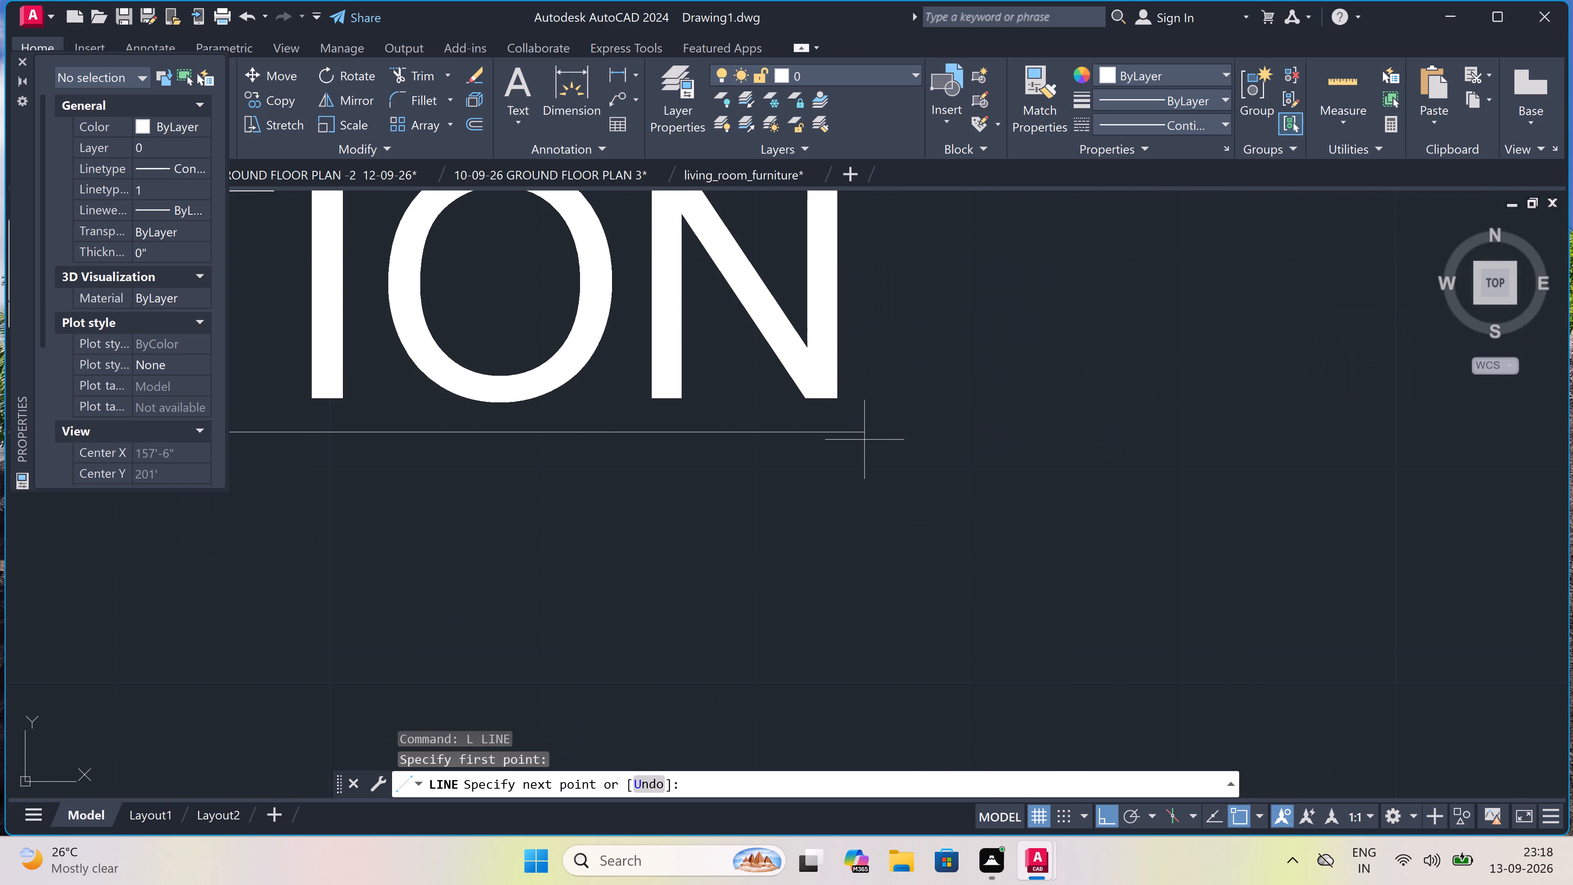
pyautogui.scroll(7, 880, 430)
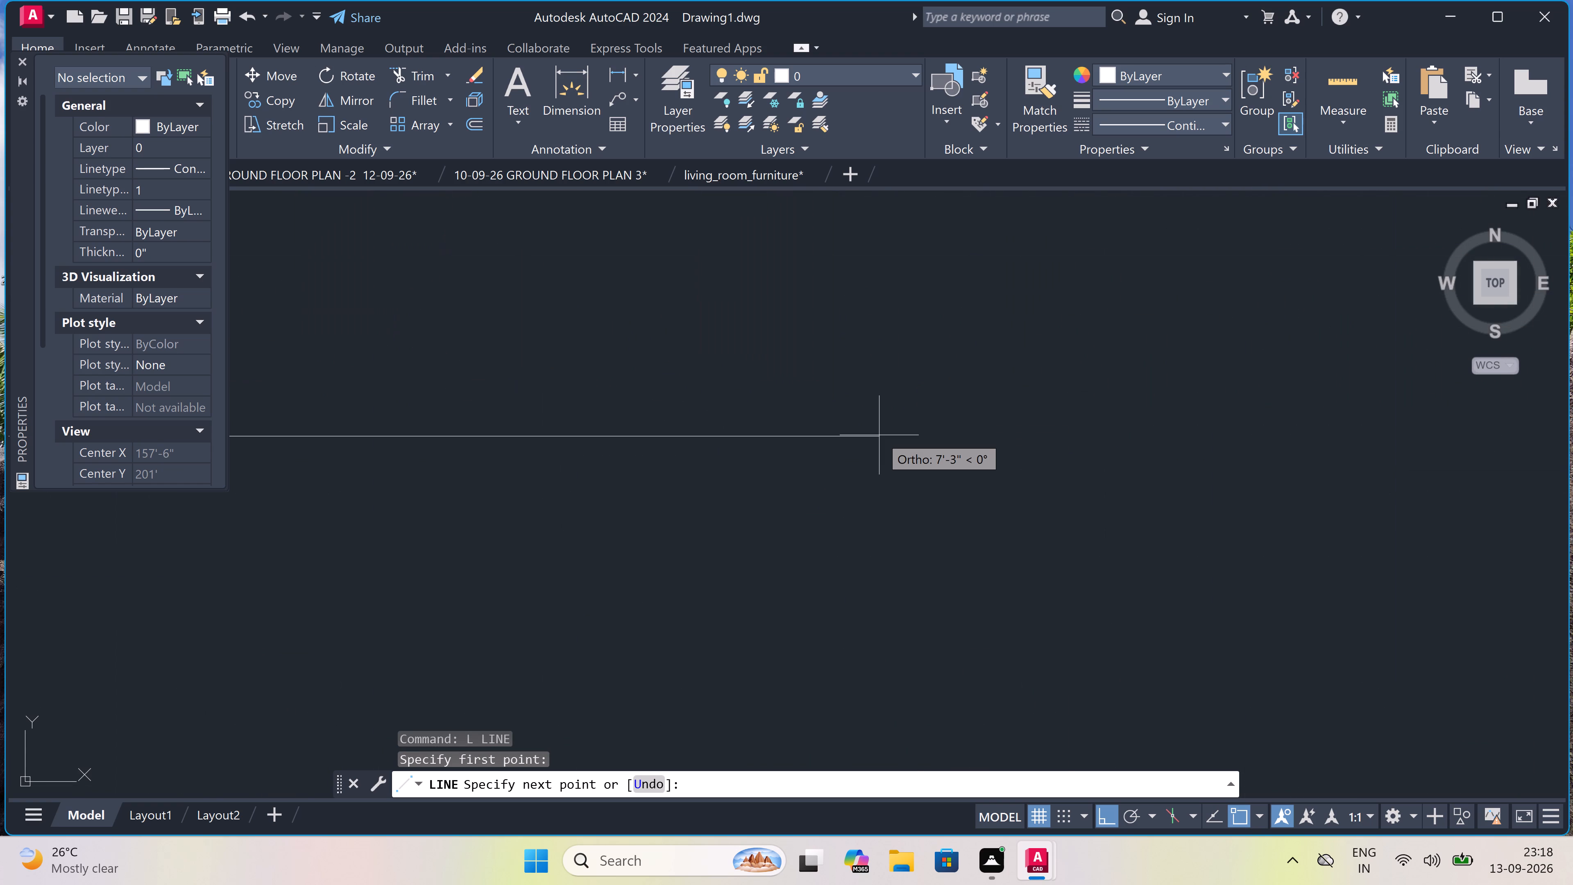
pyautogui.click(879, 435)
pyautogui.press('Escape')
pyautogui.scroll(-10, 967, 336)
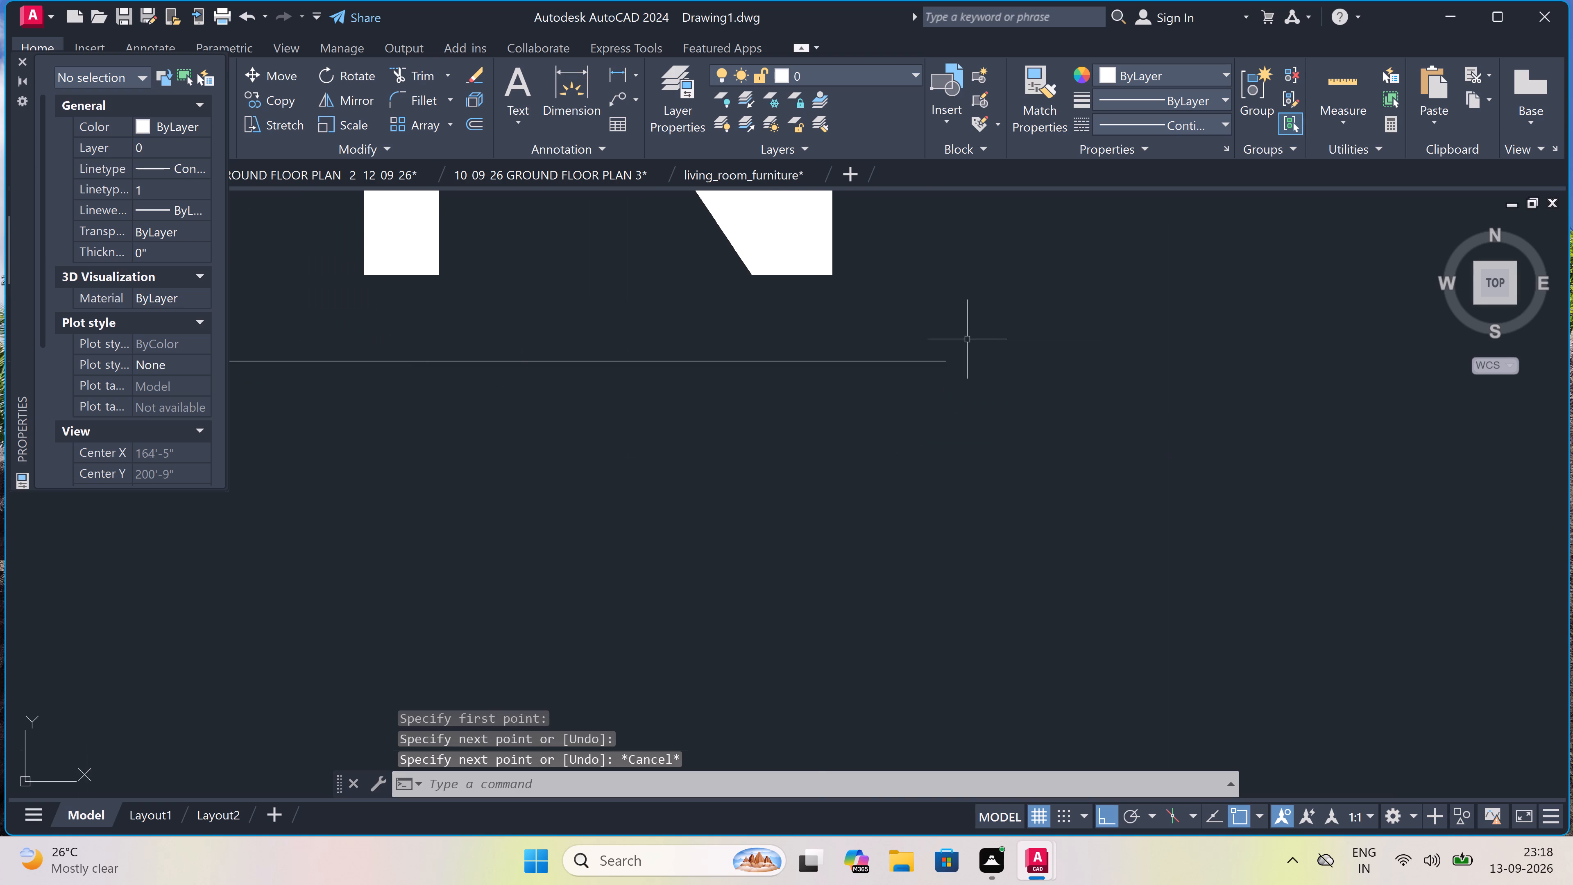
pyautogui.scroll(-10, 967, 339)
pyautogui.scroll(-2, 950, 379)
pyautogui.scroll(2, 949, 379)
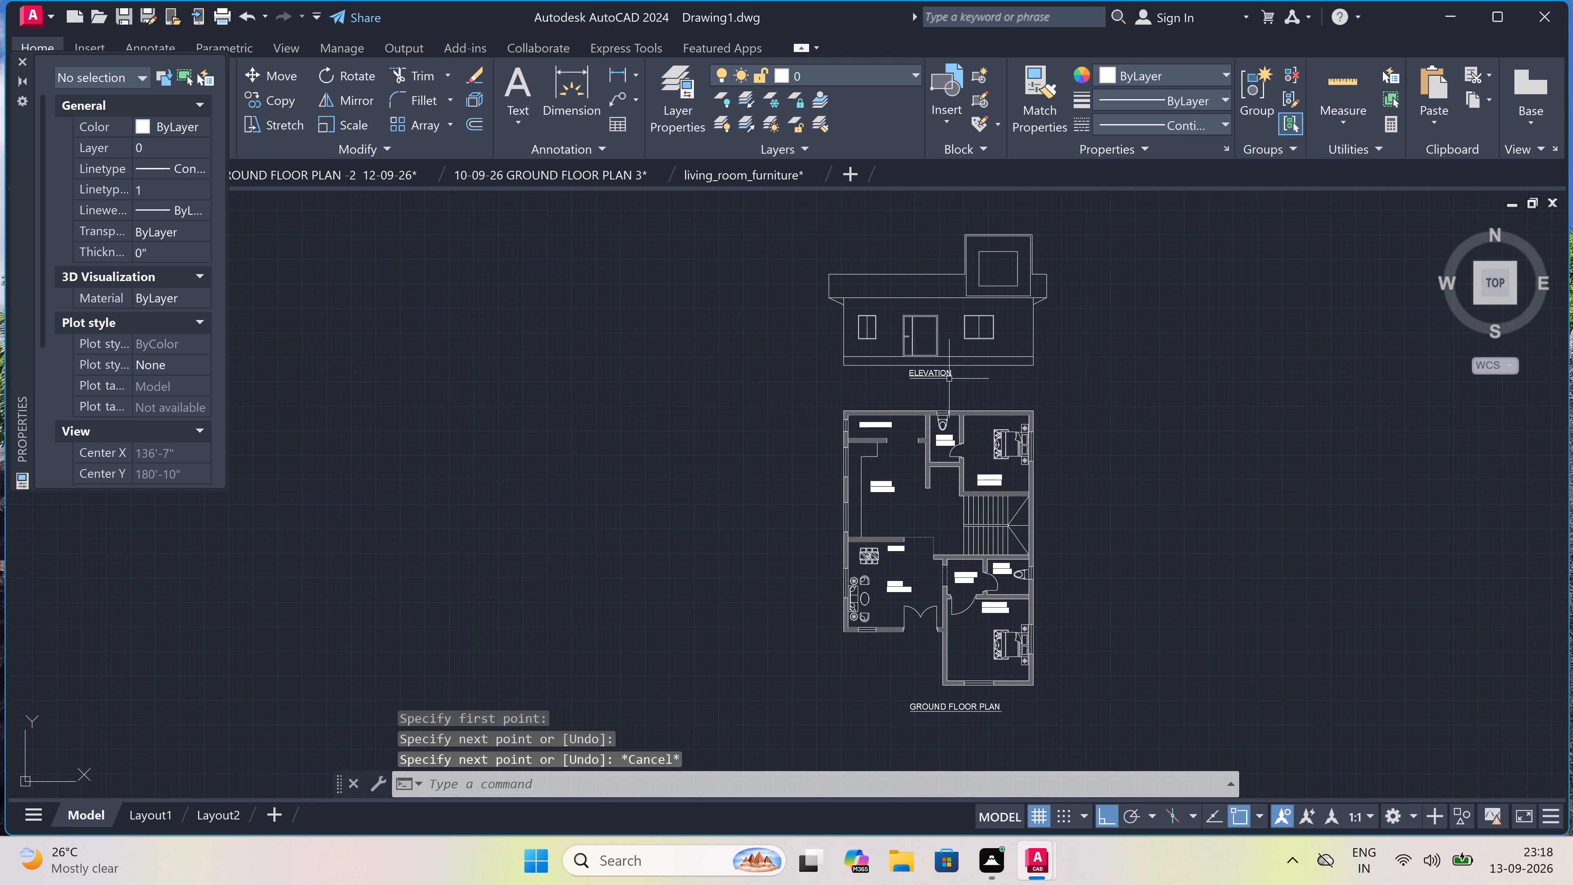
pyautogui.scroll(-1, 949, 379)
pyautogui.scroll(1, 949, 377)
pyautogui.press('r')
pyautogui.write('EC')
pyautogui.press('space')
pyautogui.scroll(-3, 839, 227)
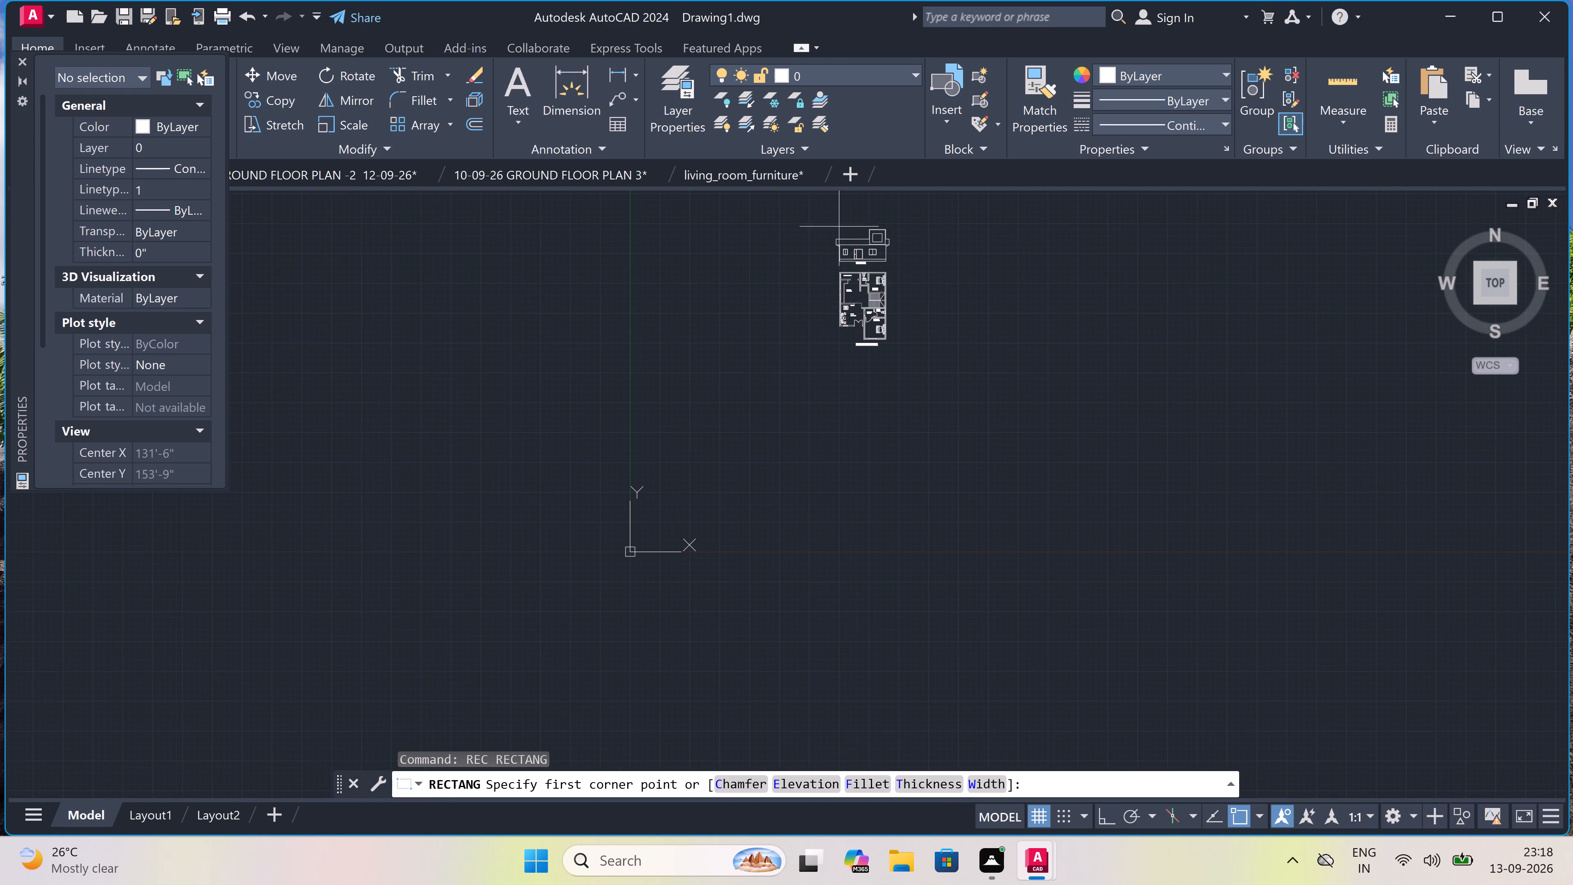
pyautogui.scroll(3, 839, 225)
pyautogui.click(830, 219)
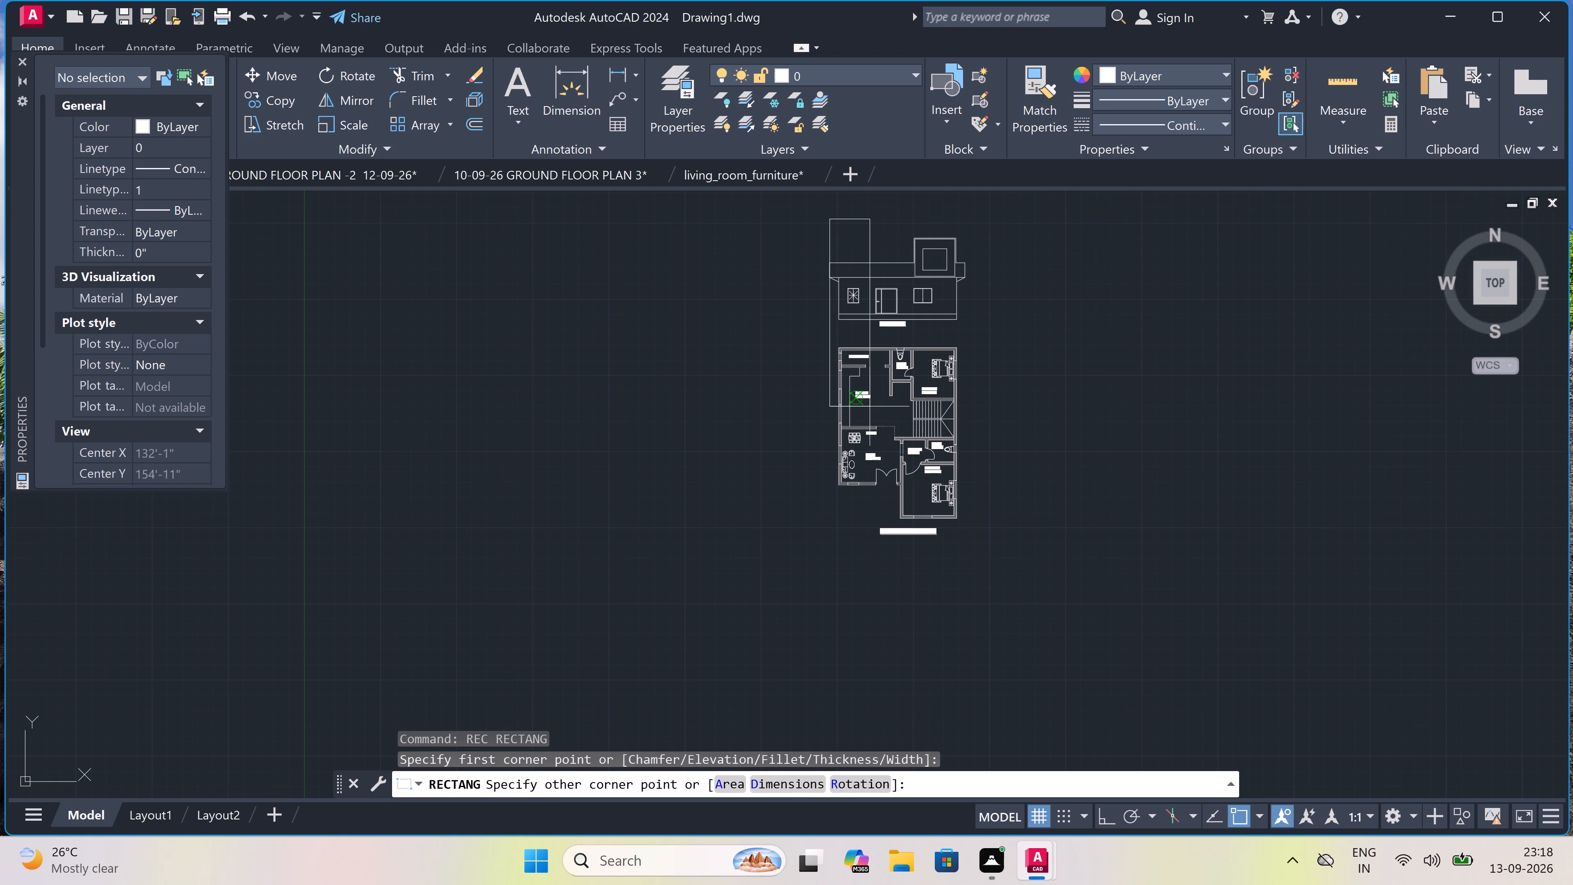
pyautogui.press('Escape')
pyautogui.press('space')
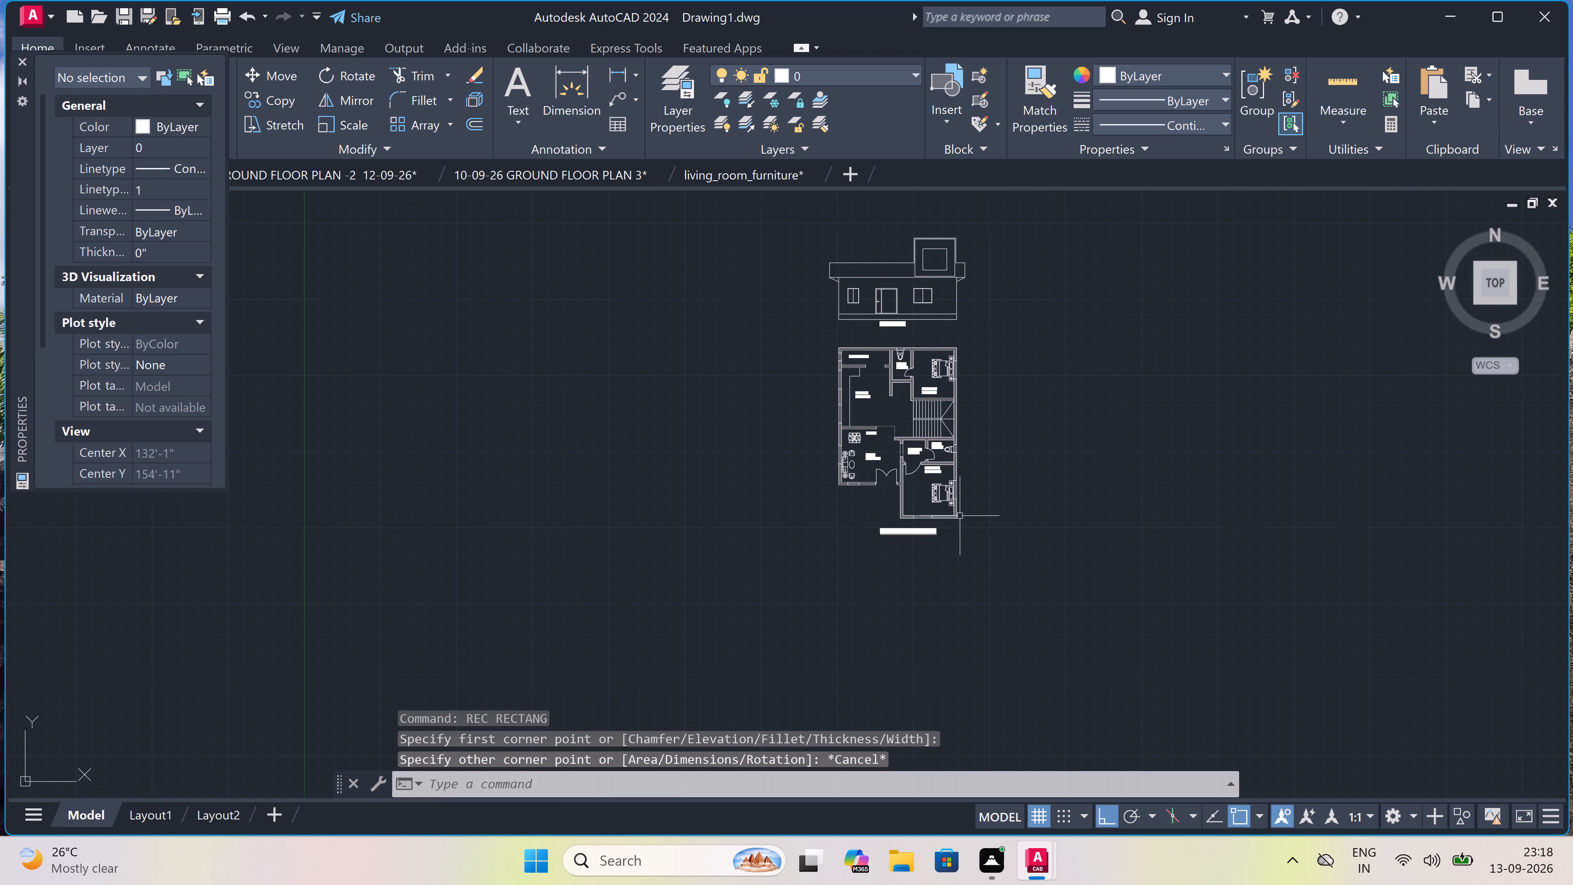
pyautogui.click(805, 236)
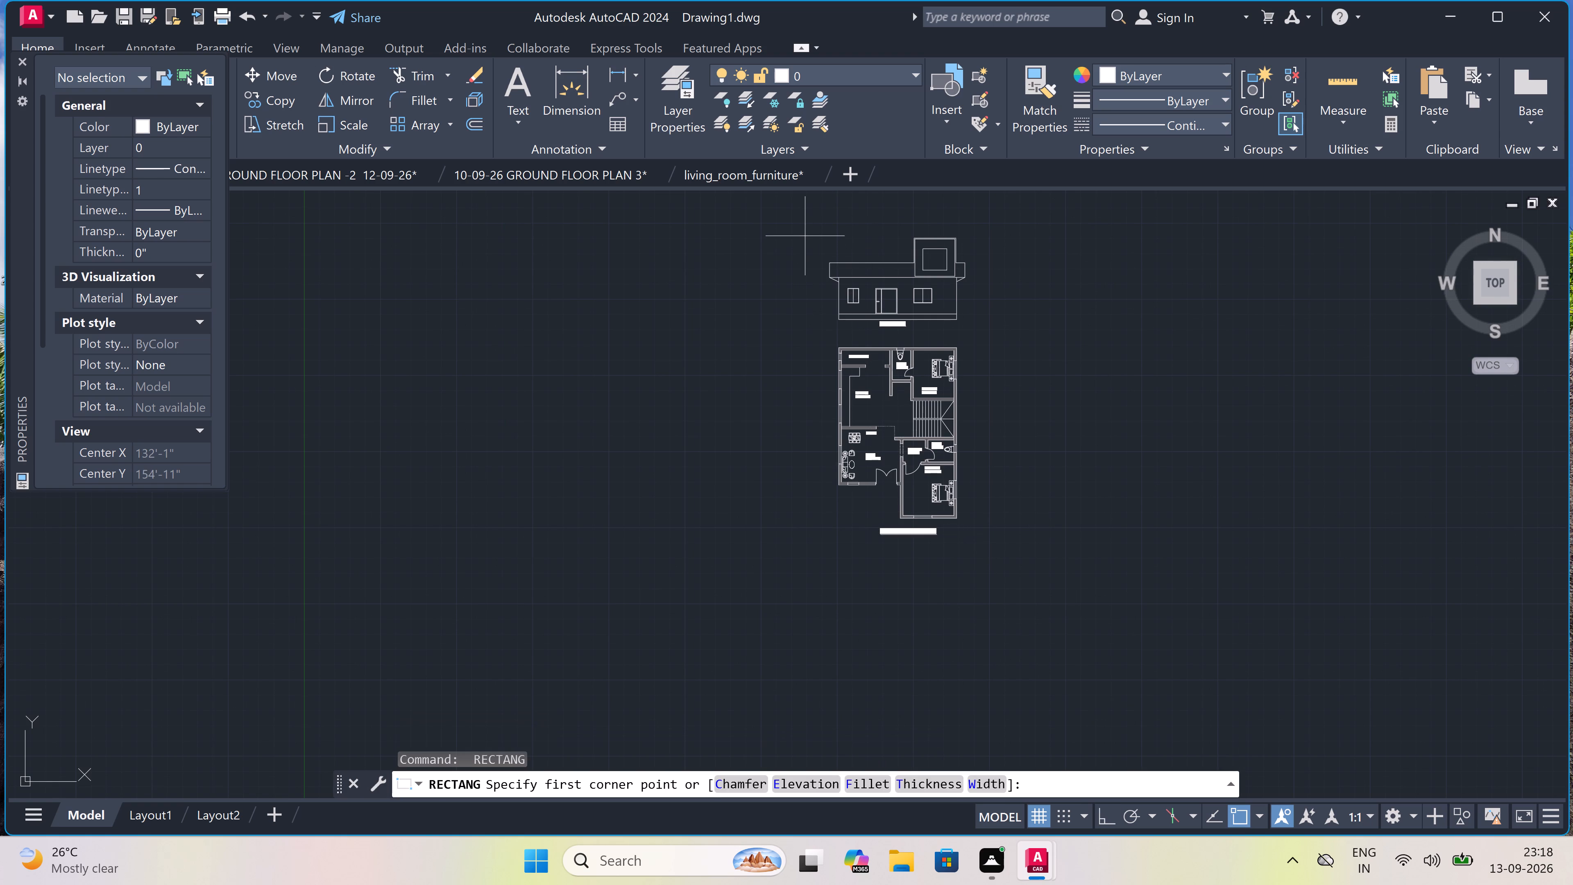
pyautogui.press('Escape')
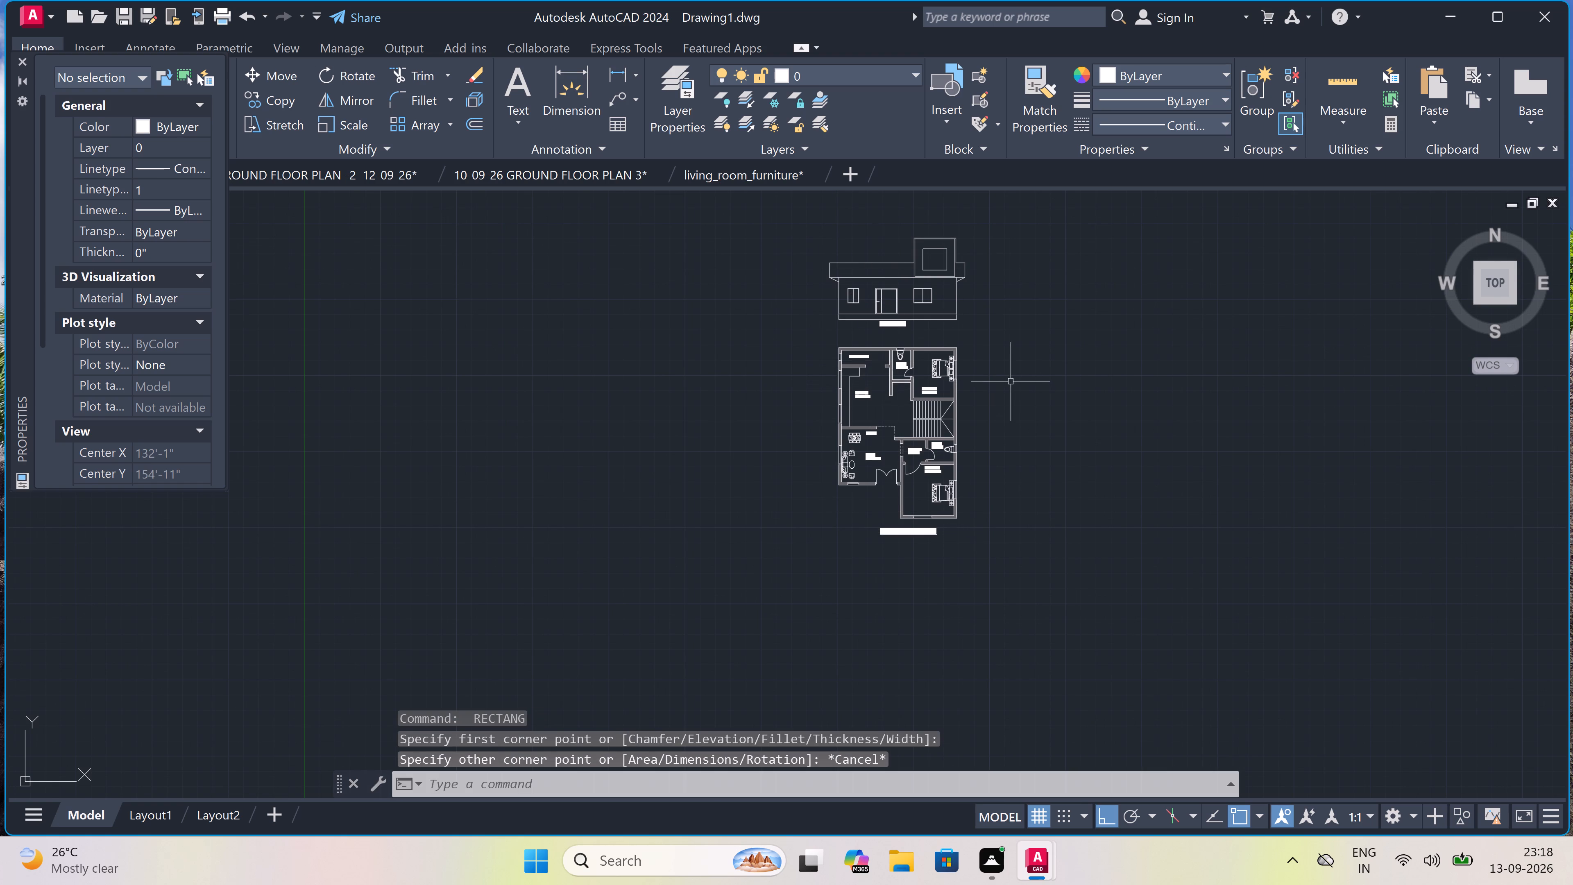
# Draw a rectangular border enclosing both the front elevation and the ground floor plan with their titles.
pyautogui.press('space')
pyautogui.press('space')
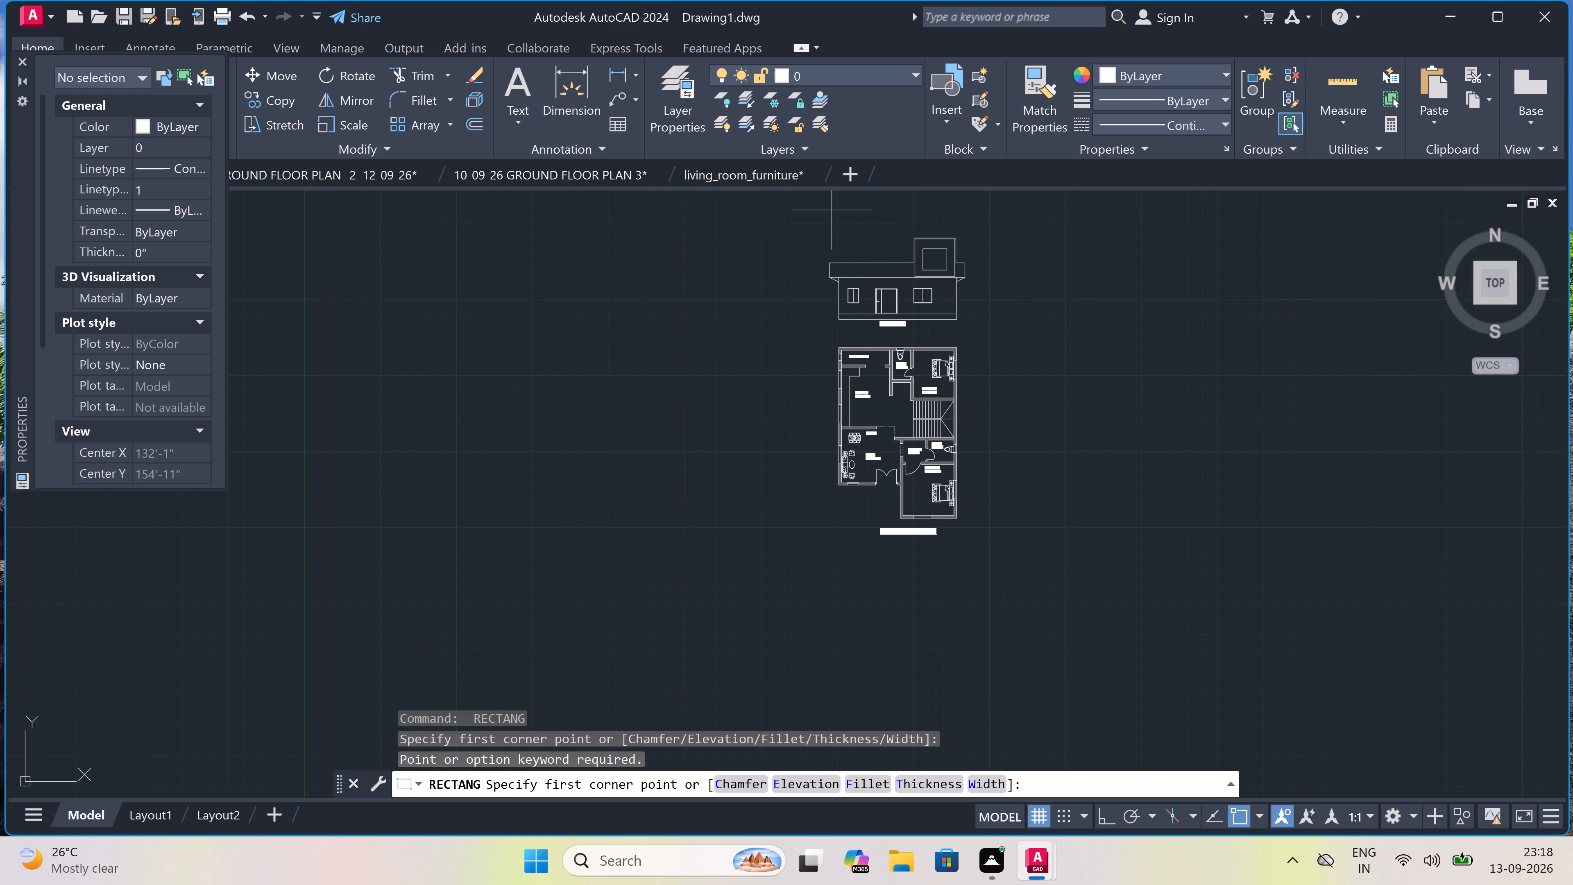
pyautogui.click(815, 213)
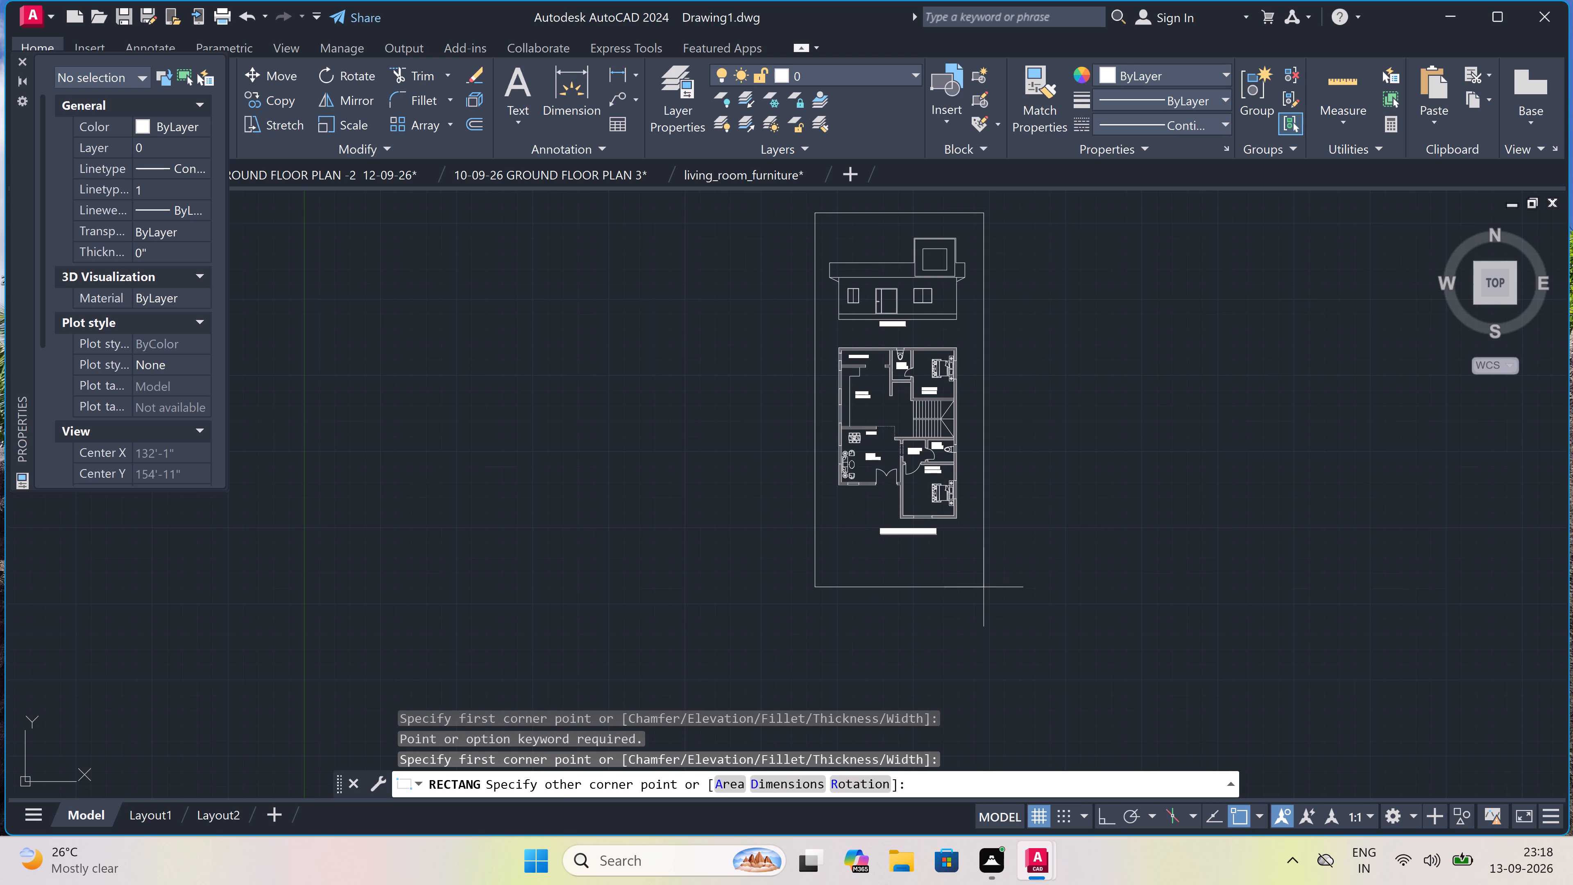
pyautogui.click(974, 556)
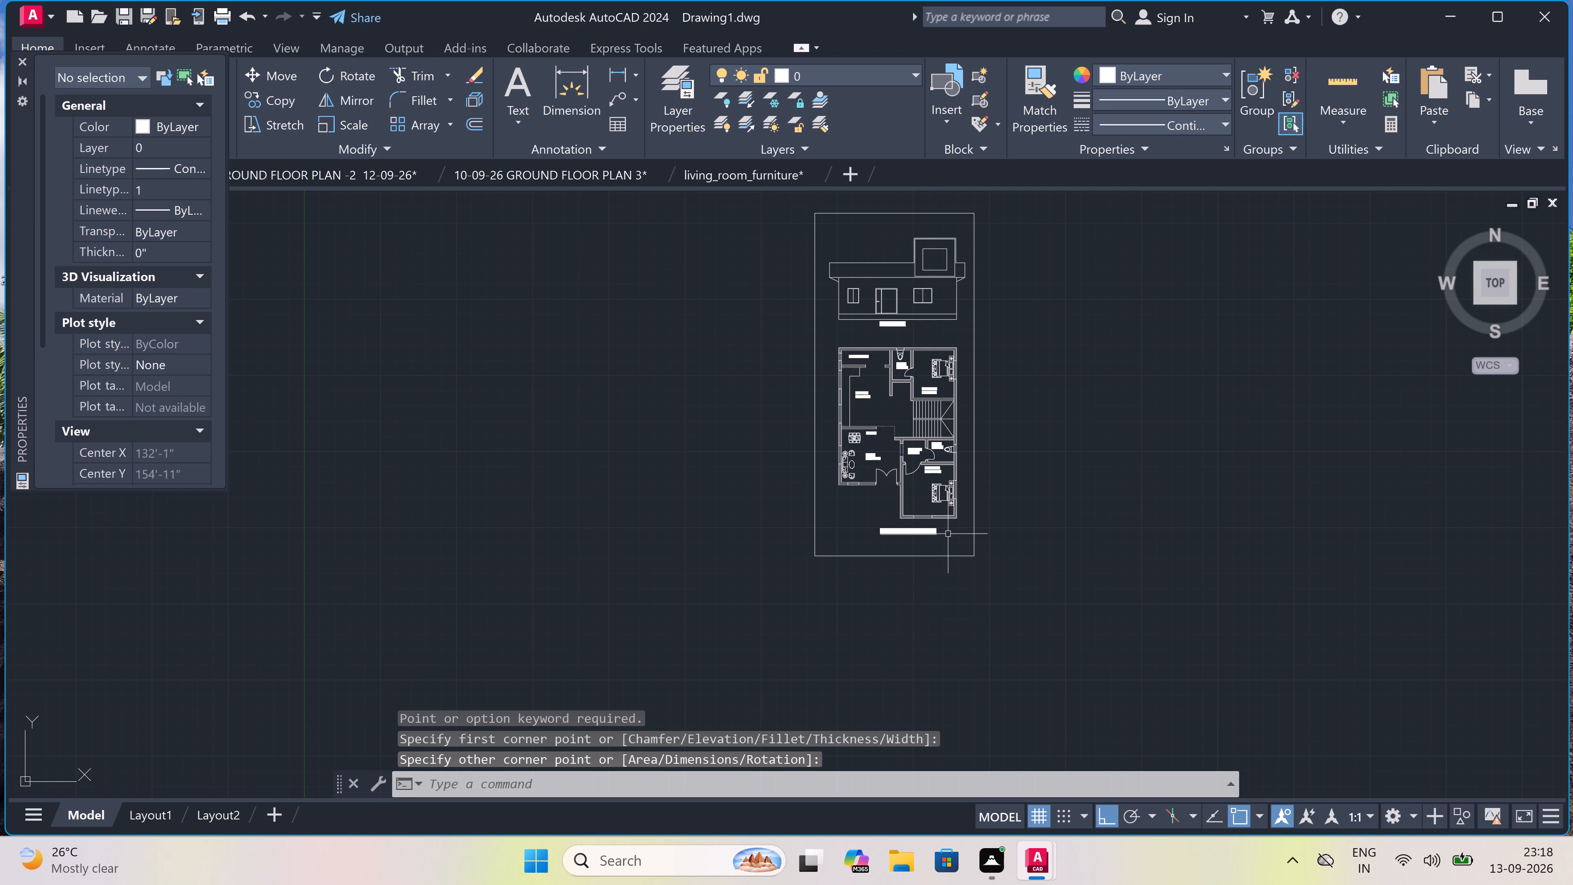
# Examine the bordered sheet up close and as a whole, checking the elevation, floor plan and their titles.
pyautogui.scroll(-1, 948, 524)
pyautogui.scroll(3, 922, 396)
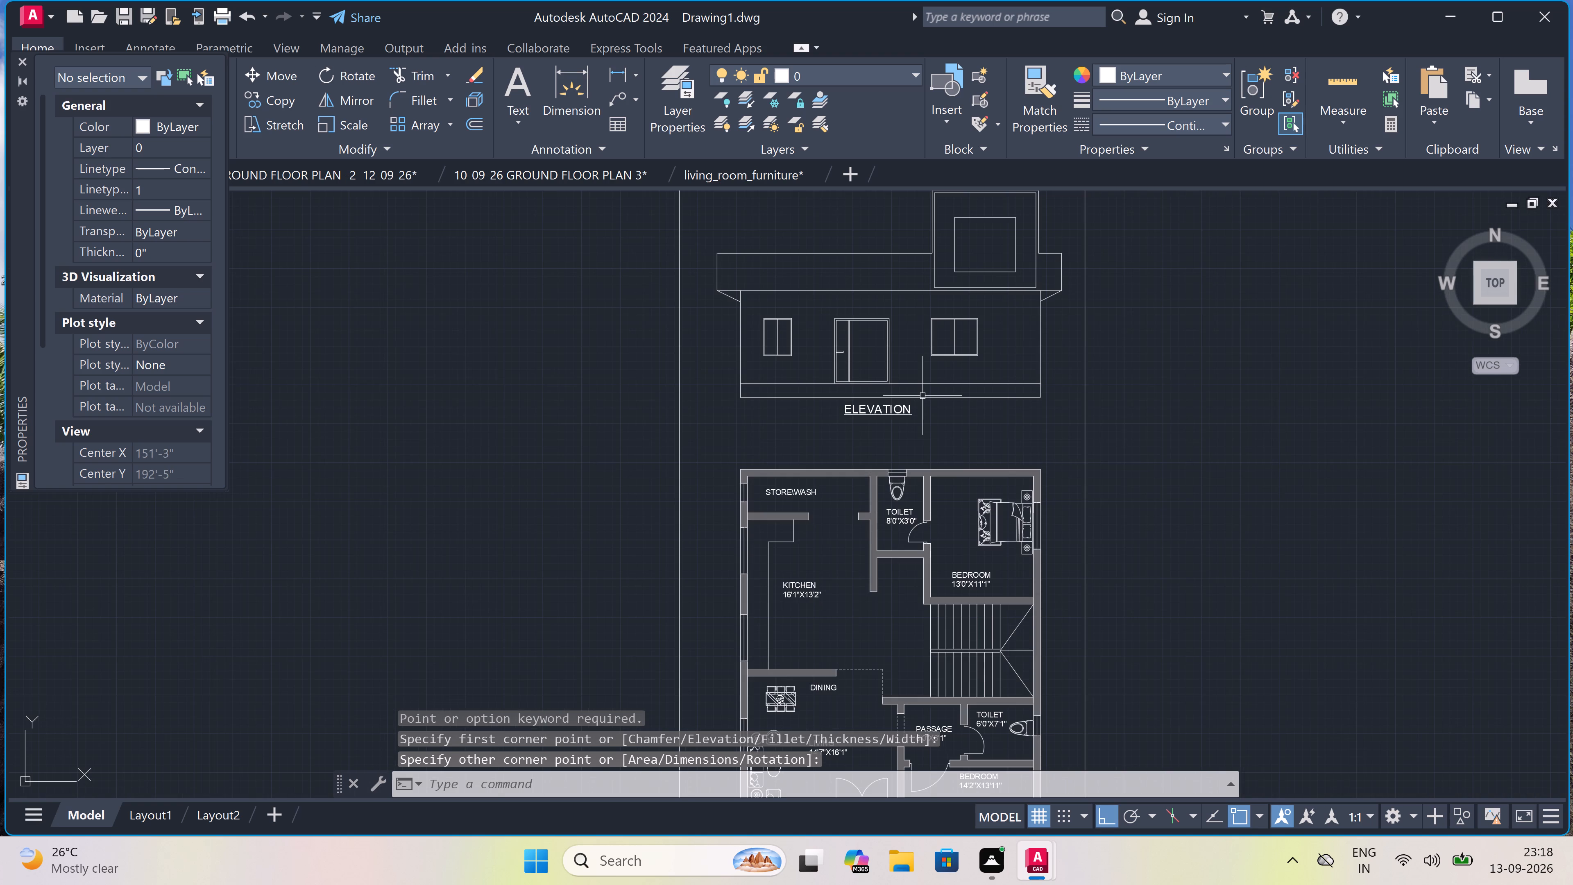
pyautogui.scroll(-2, 922, 396)
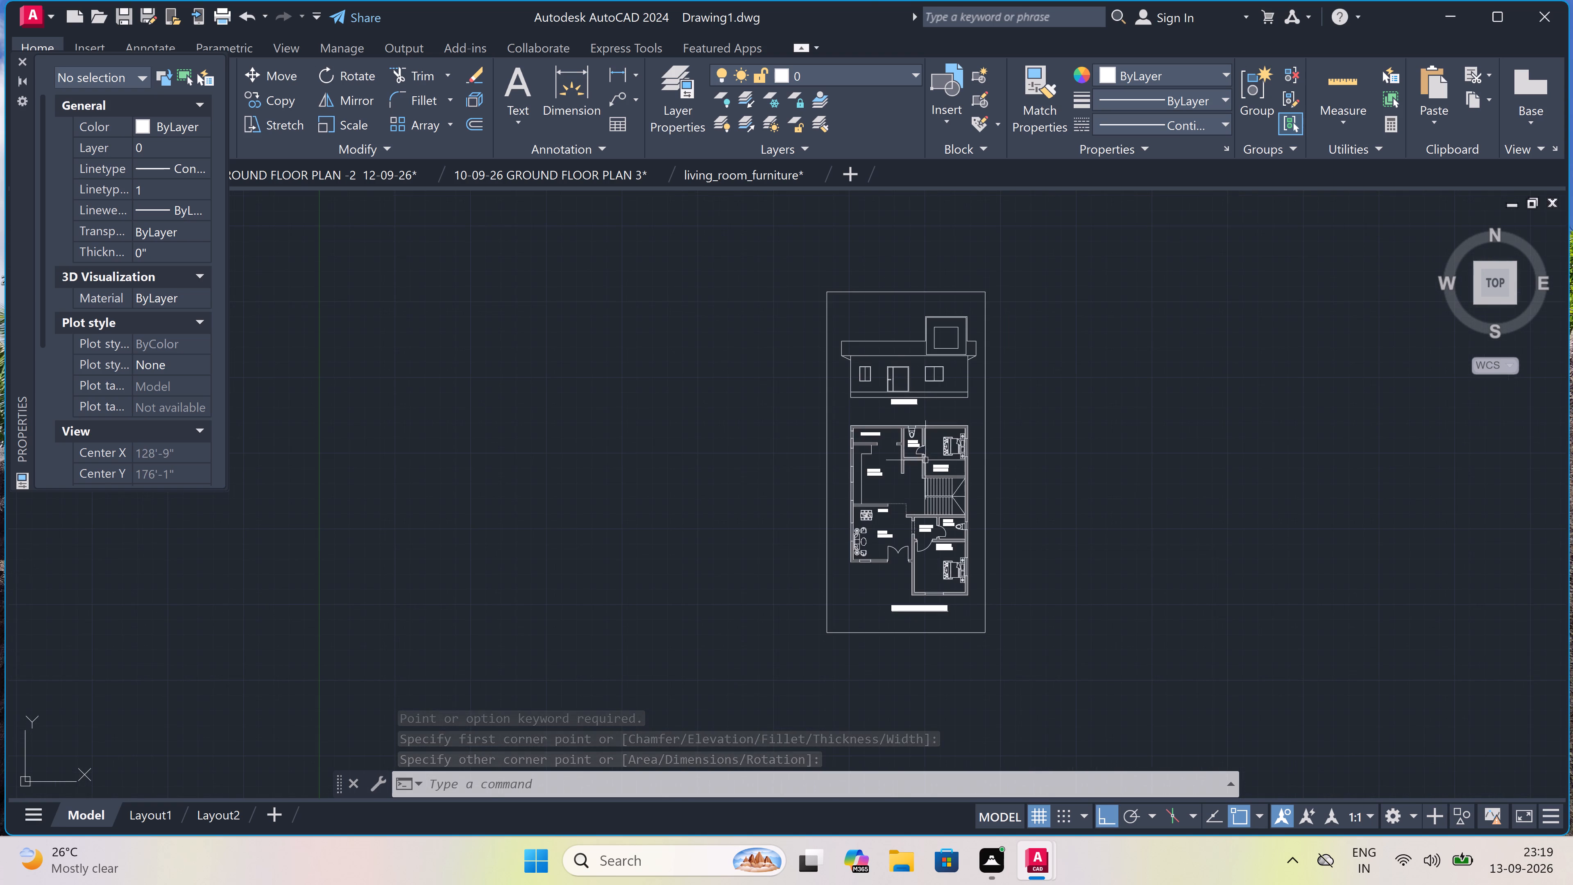
pyautogui.scroll(3, 929, 478)
pyautogui.scroll(-3, 926, 479)
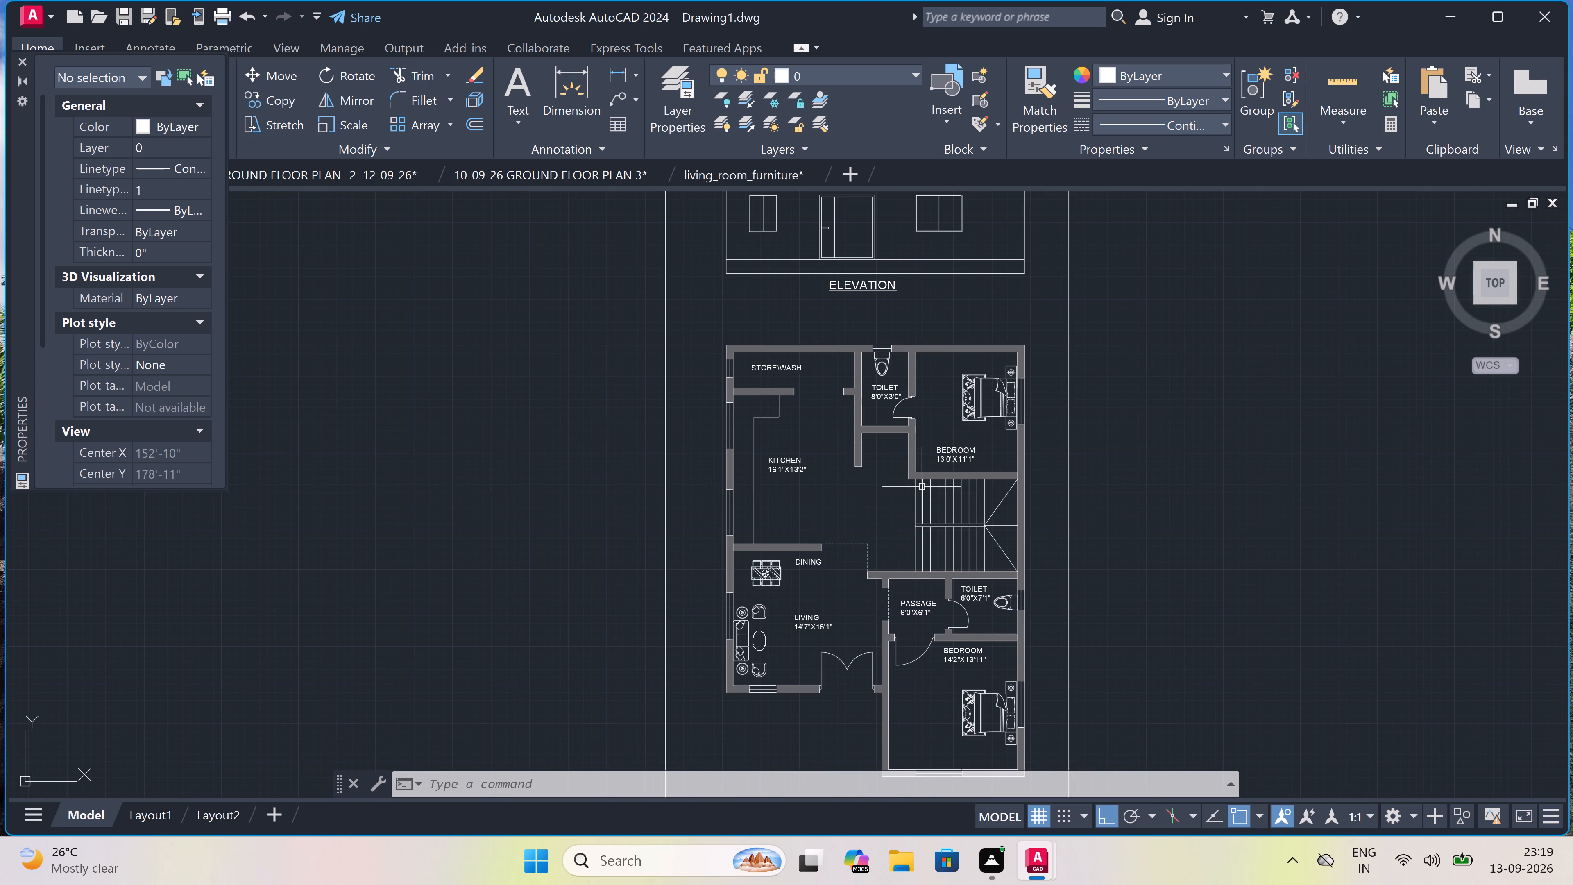
pyautogui.scroll(2, 892, 568)
pyautogui.scroll(-1, 892, 569)
pyautogui.scroll(-1, 742, 548)
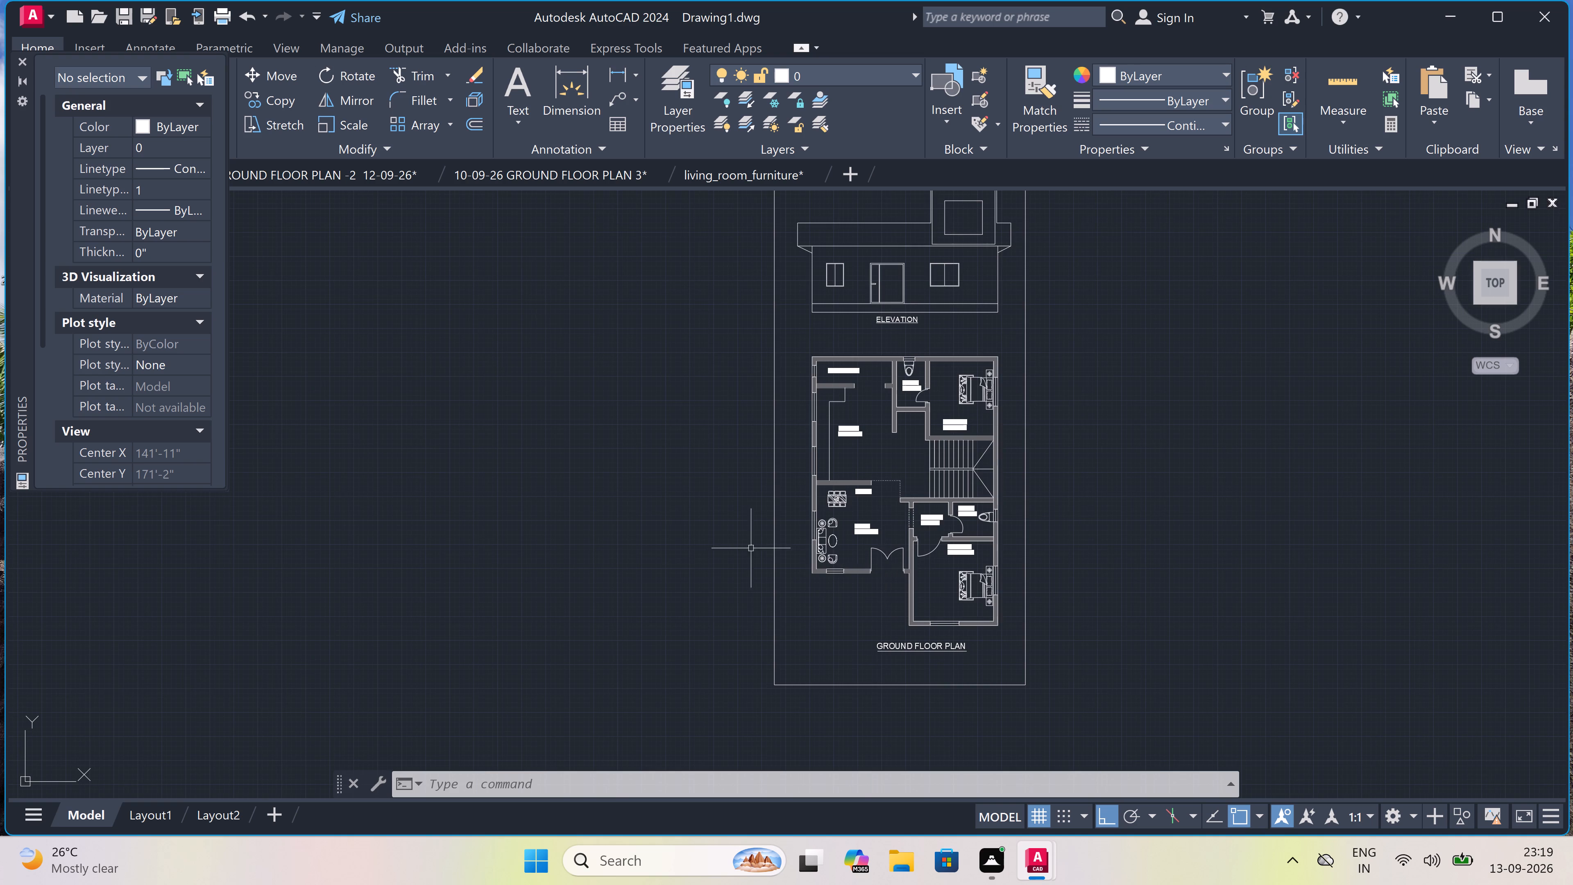
# Start a plot with the DWG To PDF.pc3 plotter and ISO A4 (297.00 x 210.00 MM) paper.
pyautogui.hotkey('ctrl', 'p')
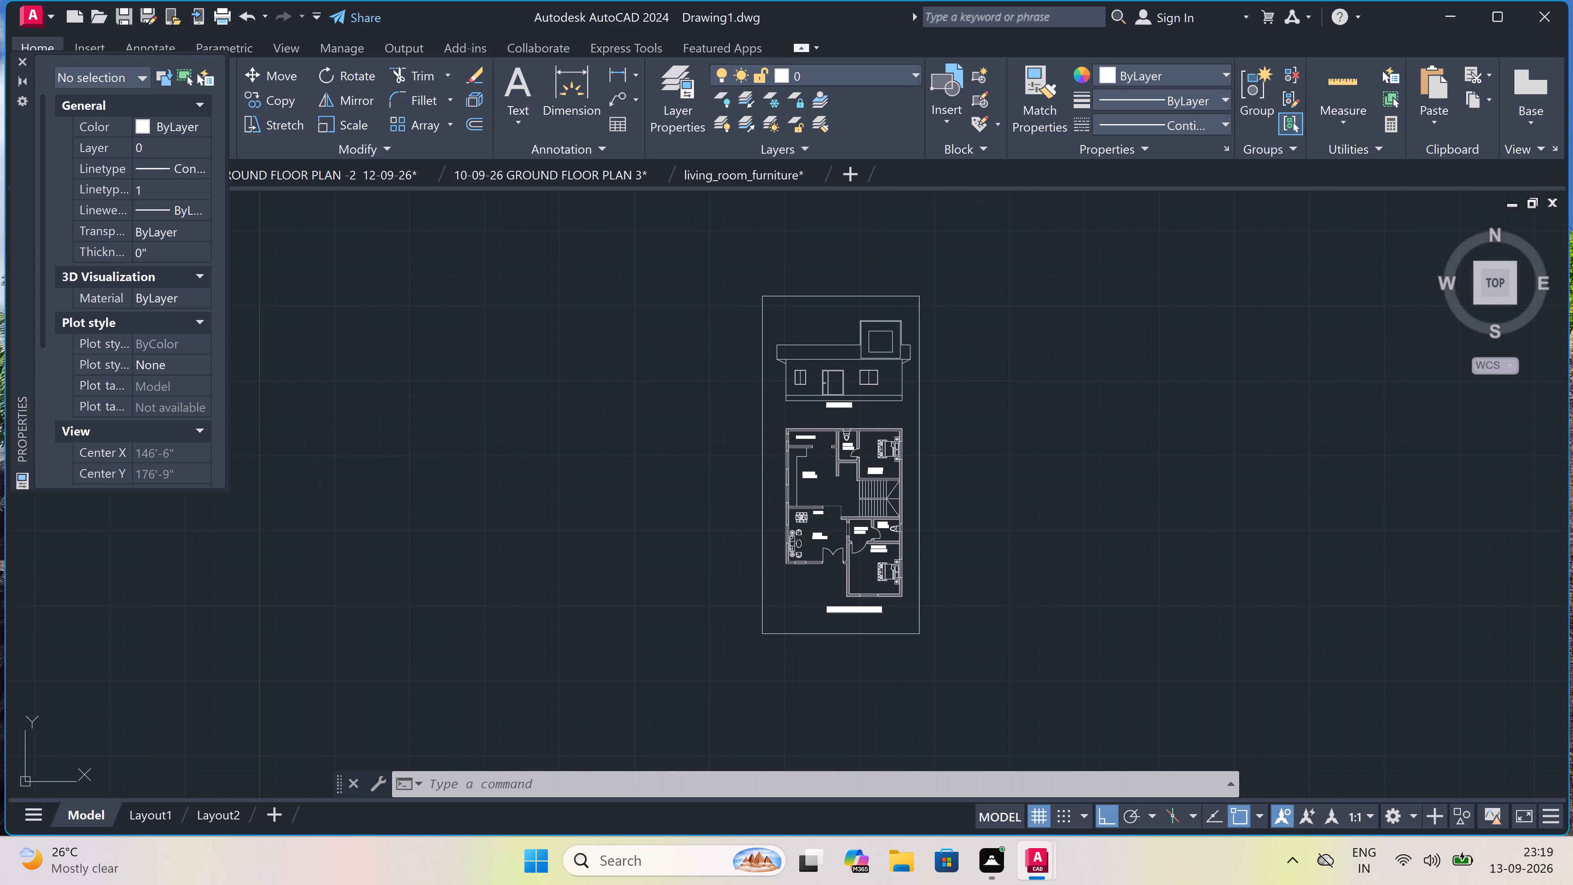
pyautogui.press('Escape')
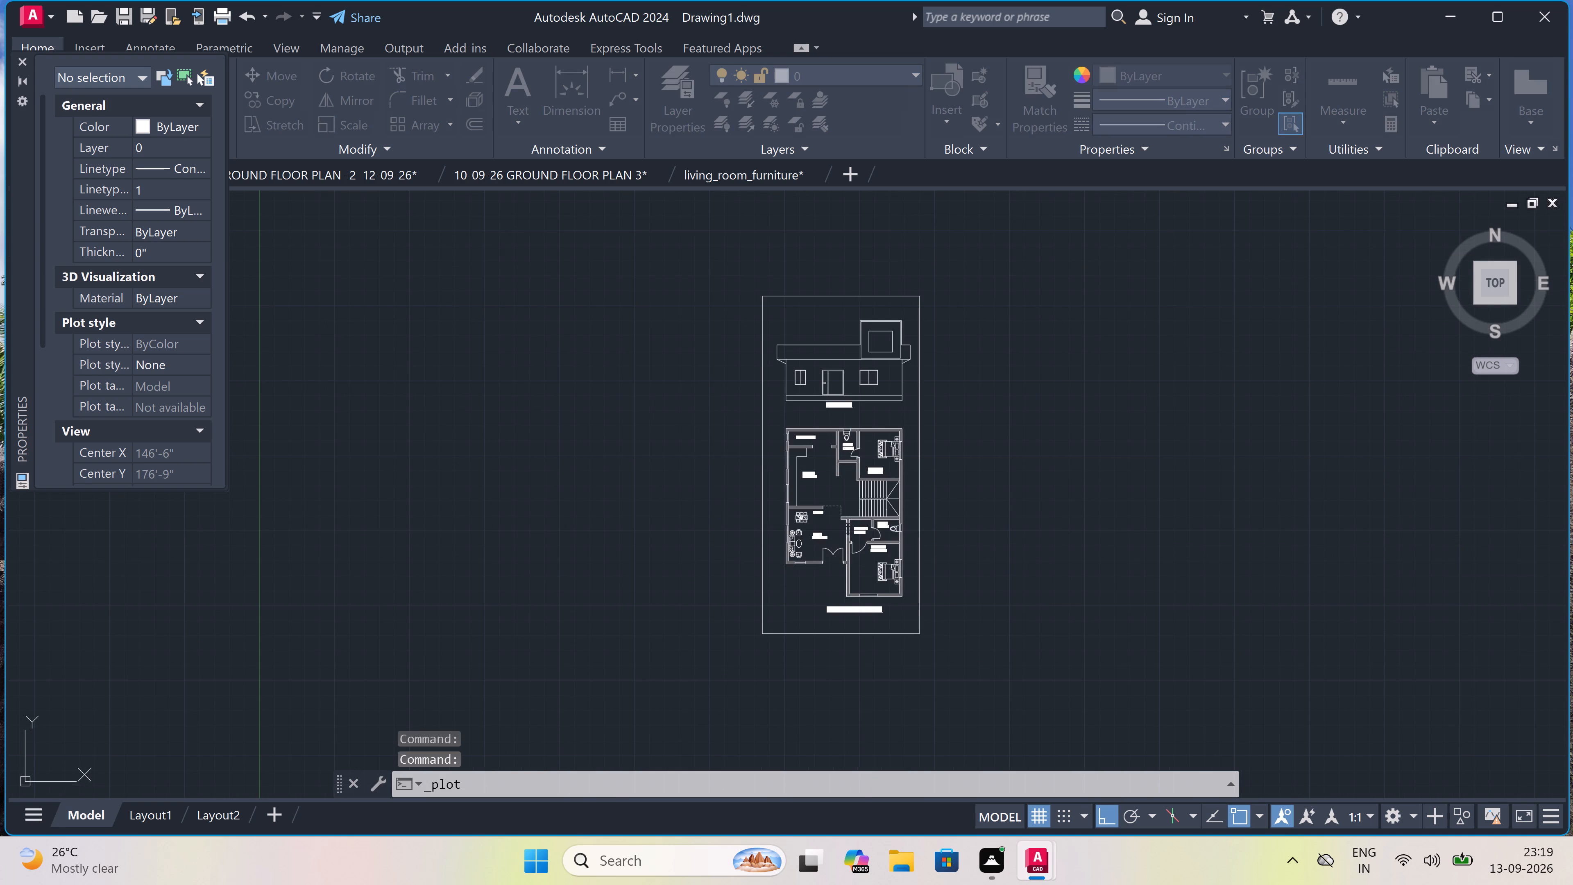
pyautogui.click(570, 268)
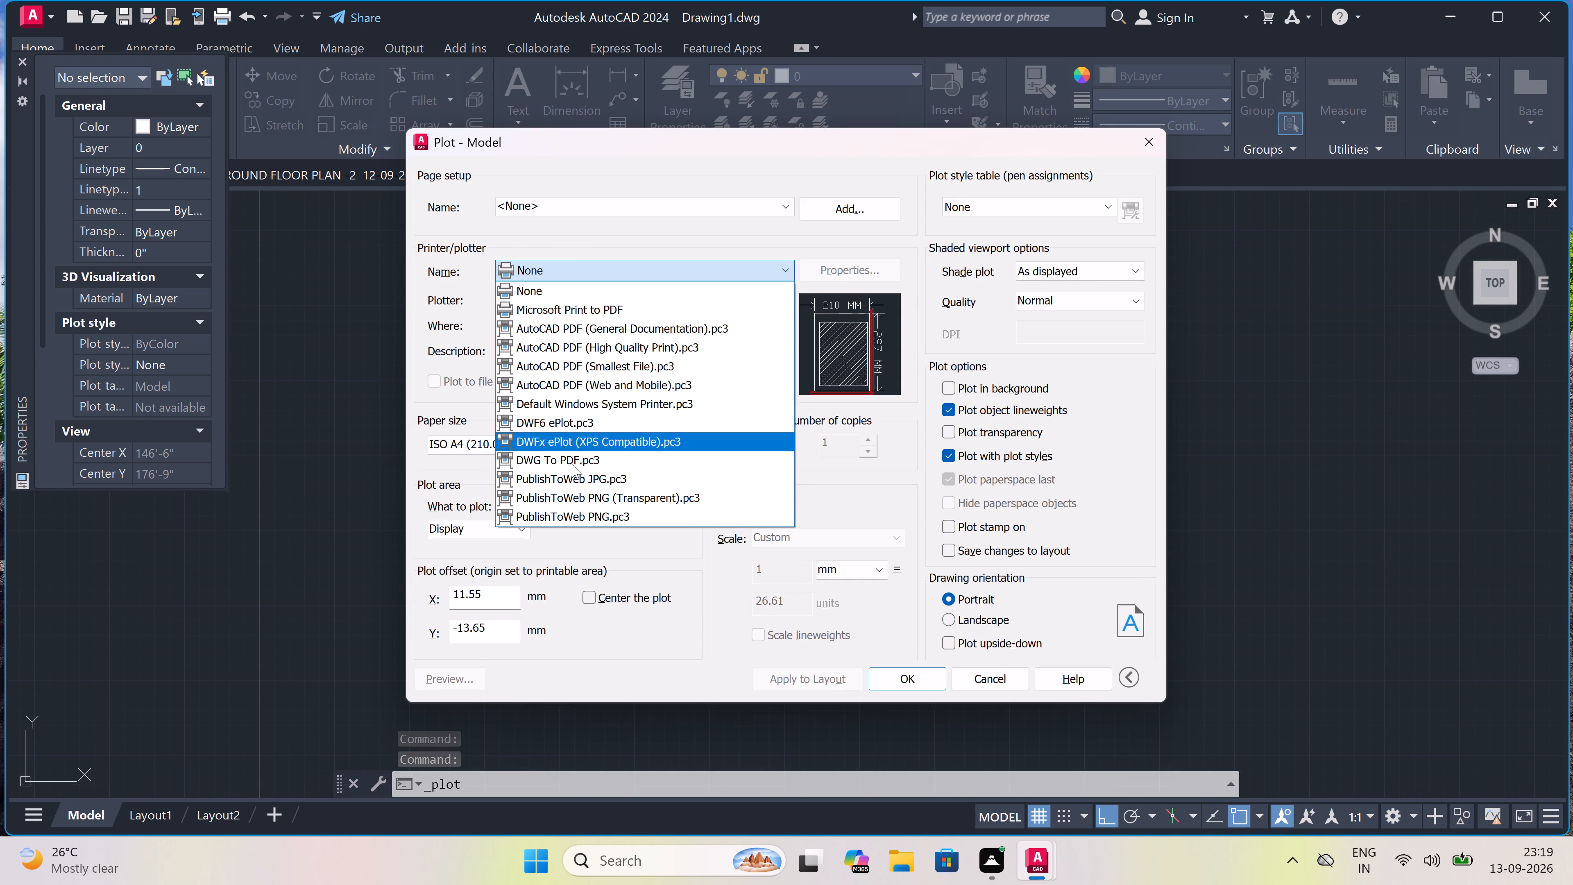
pyautogui.click(572, 466)
pyautogui.click(565, 450)
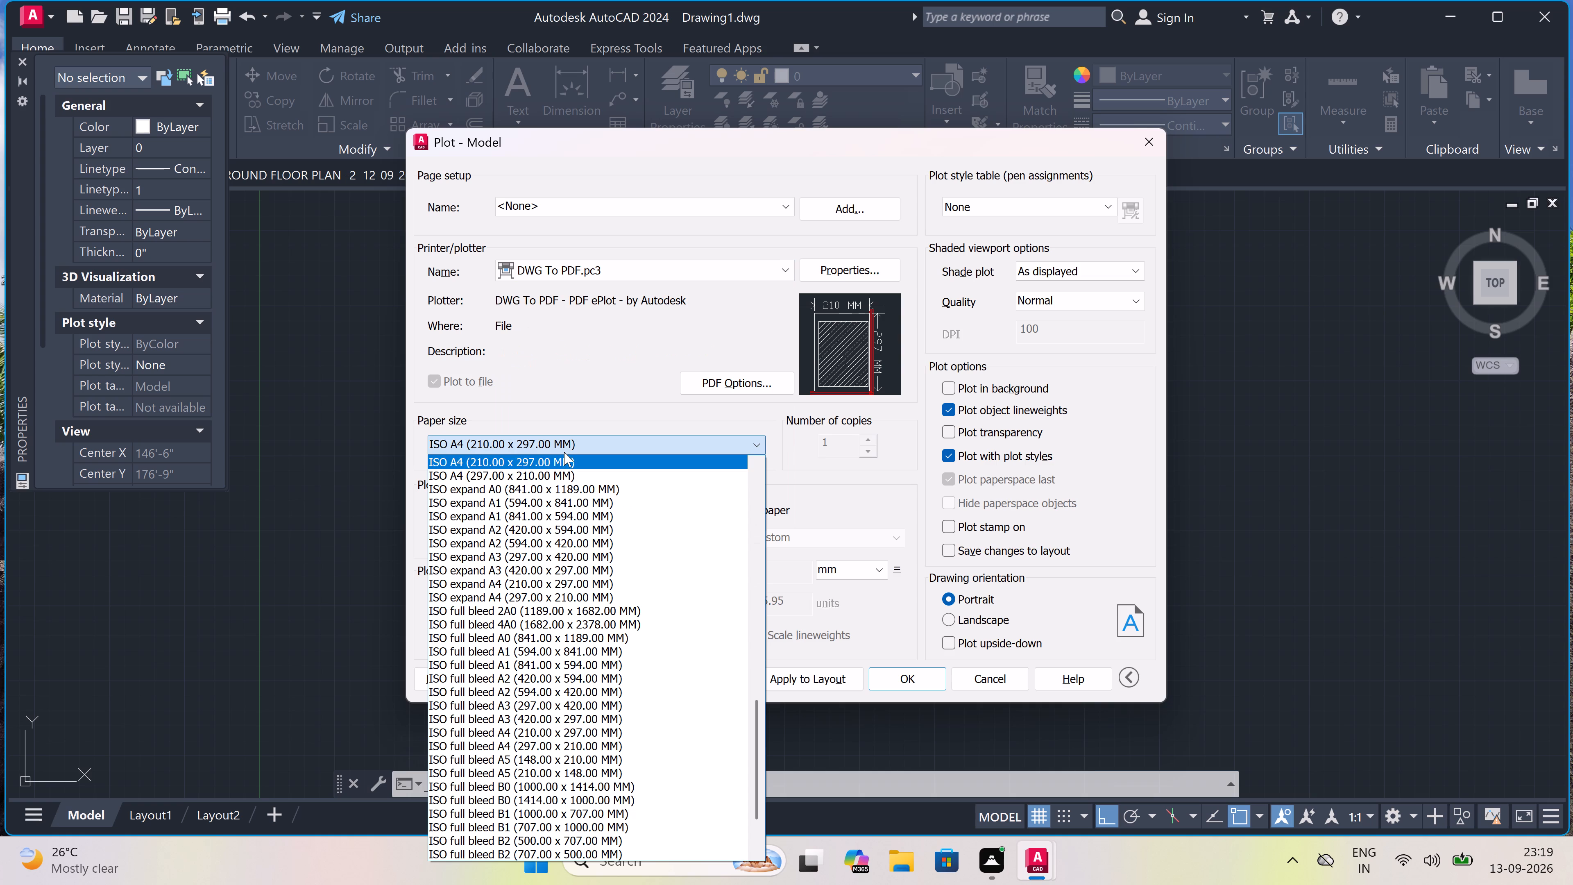
pyautogui.click(552, 473)
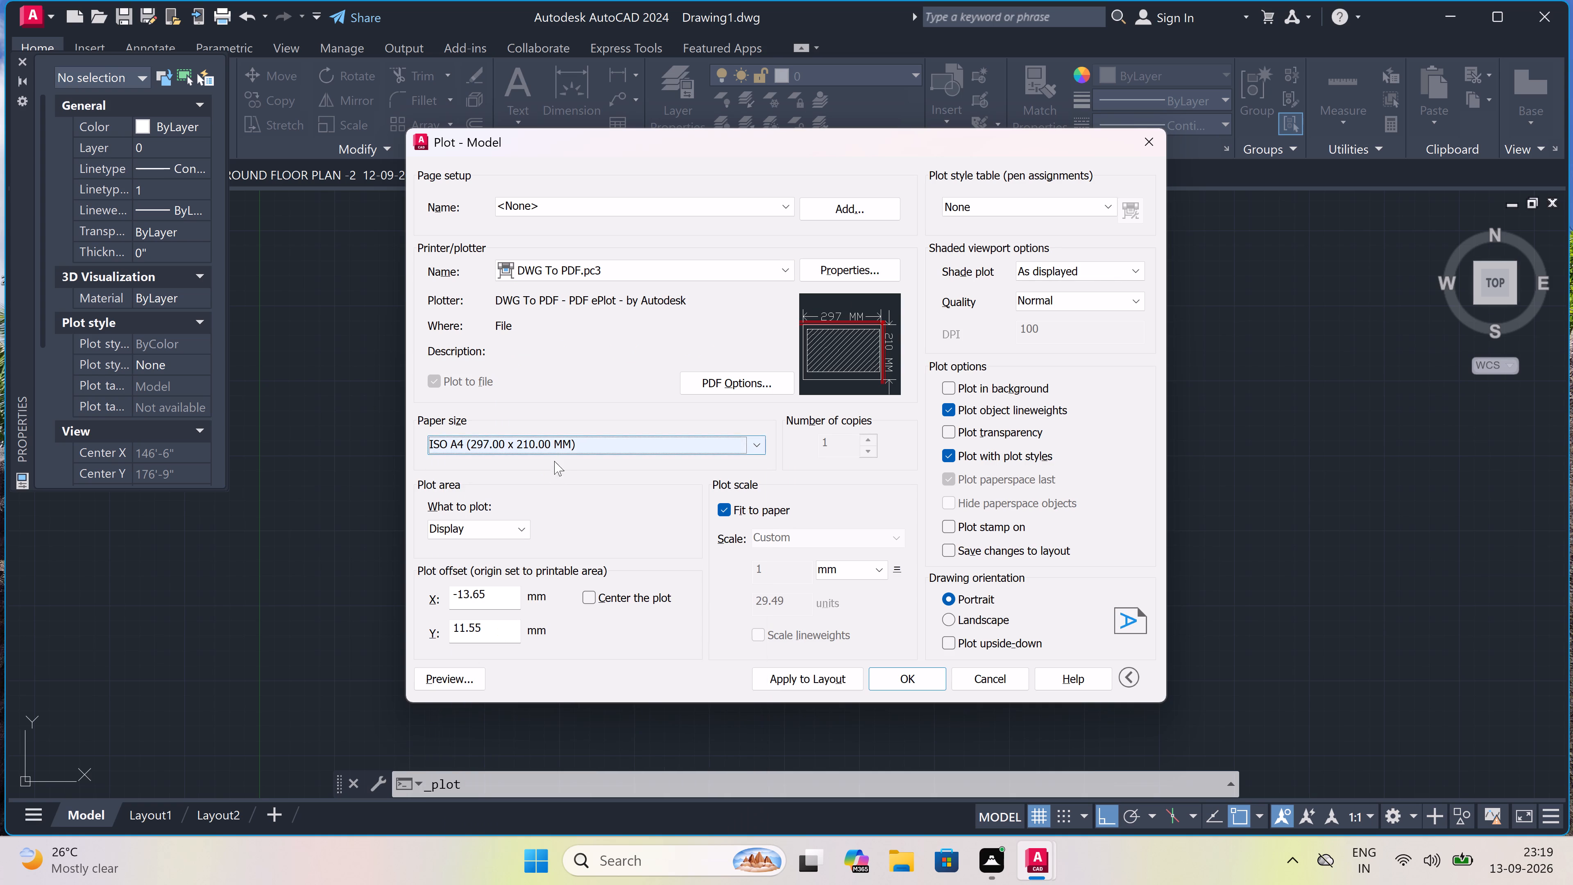
# Set the plot area to a window spanning opposite corners of the rectangular border.
pyautogui.click(522, 529)
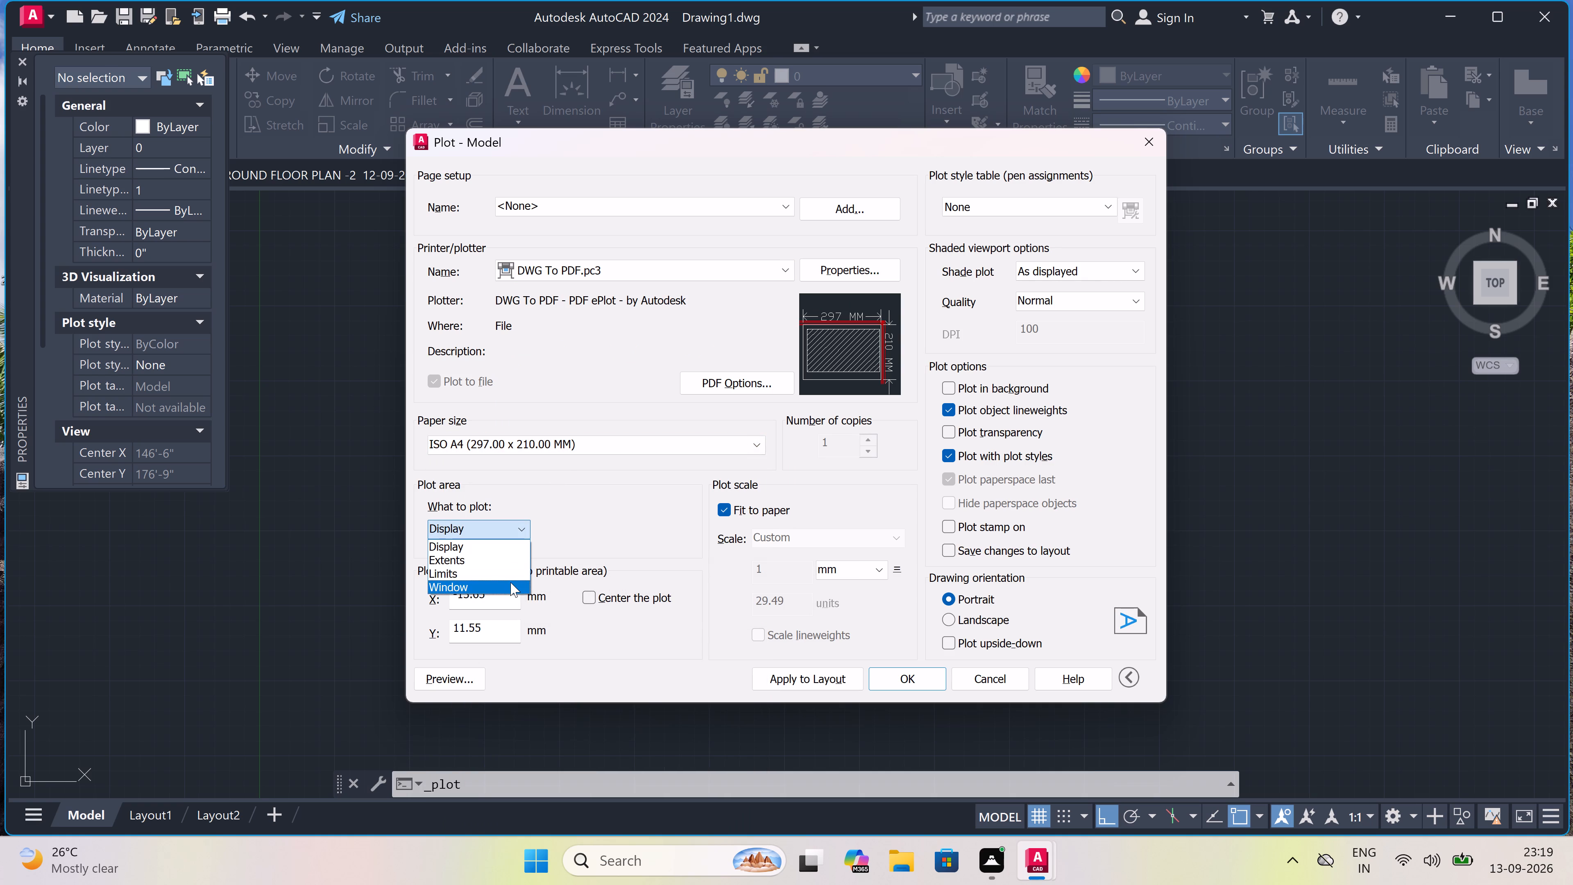
pyautogui.click(511, 582)
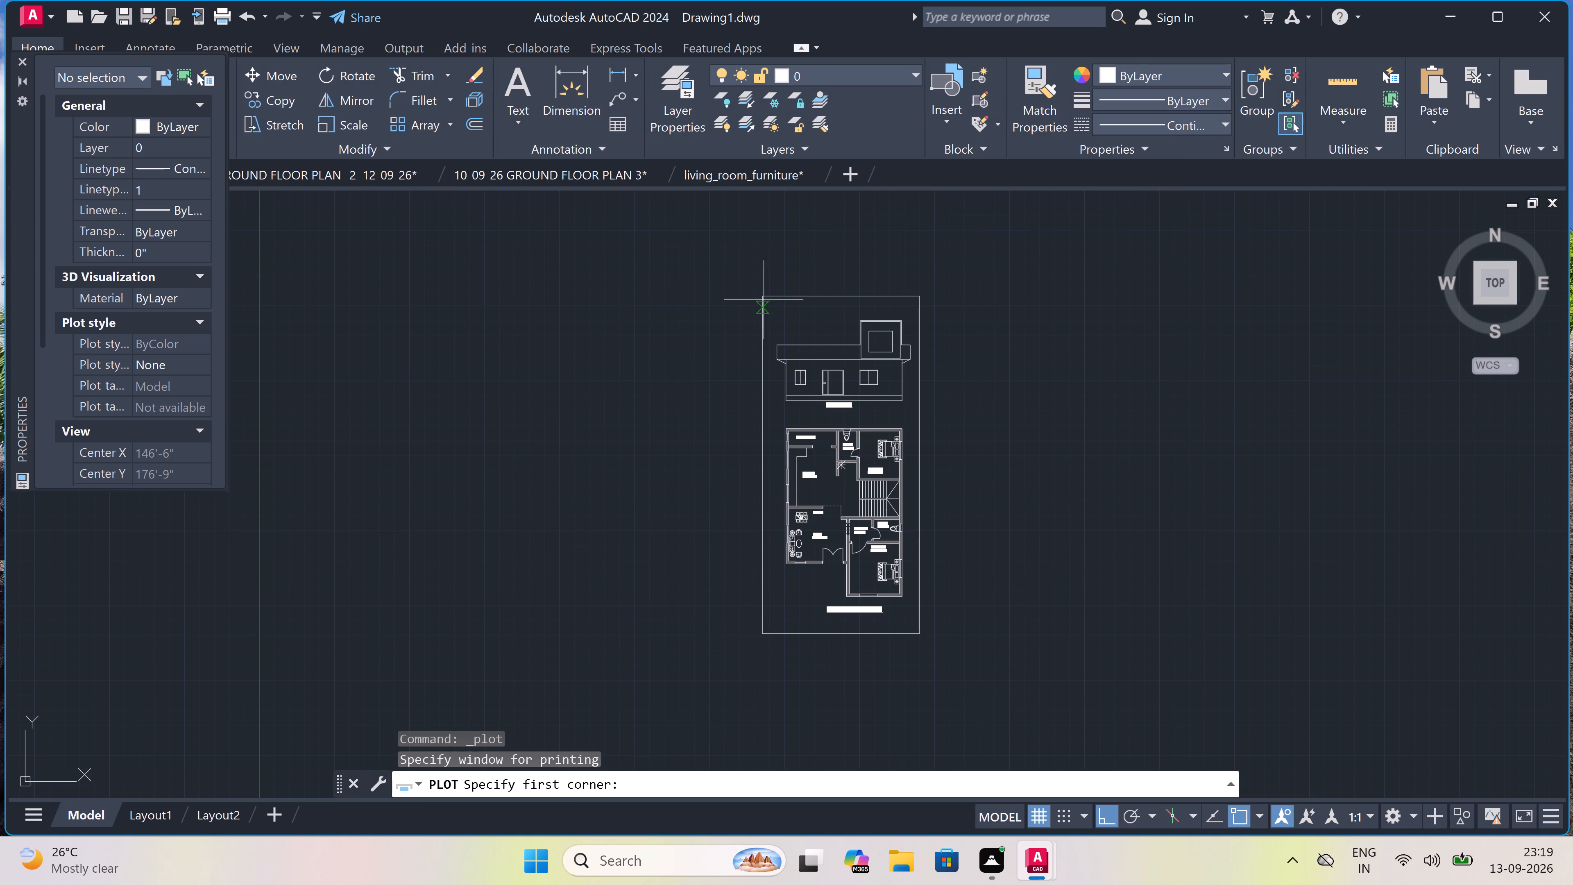
pyautogui.moveTo(767, 295); pyautogui.dragTo(767, 306)
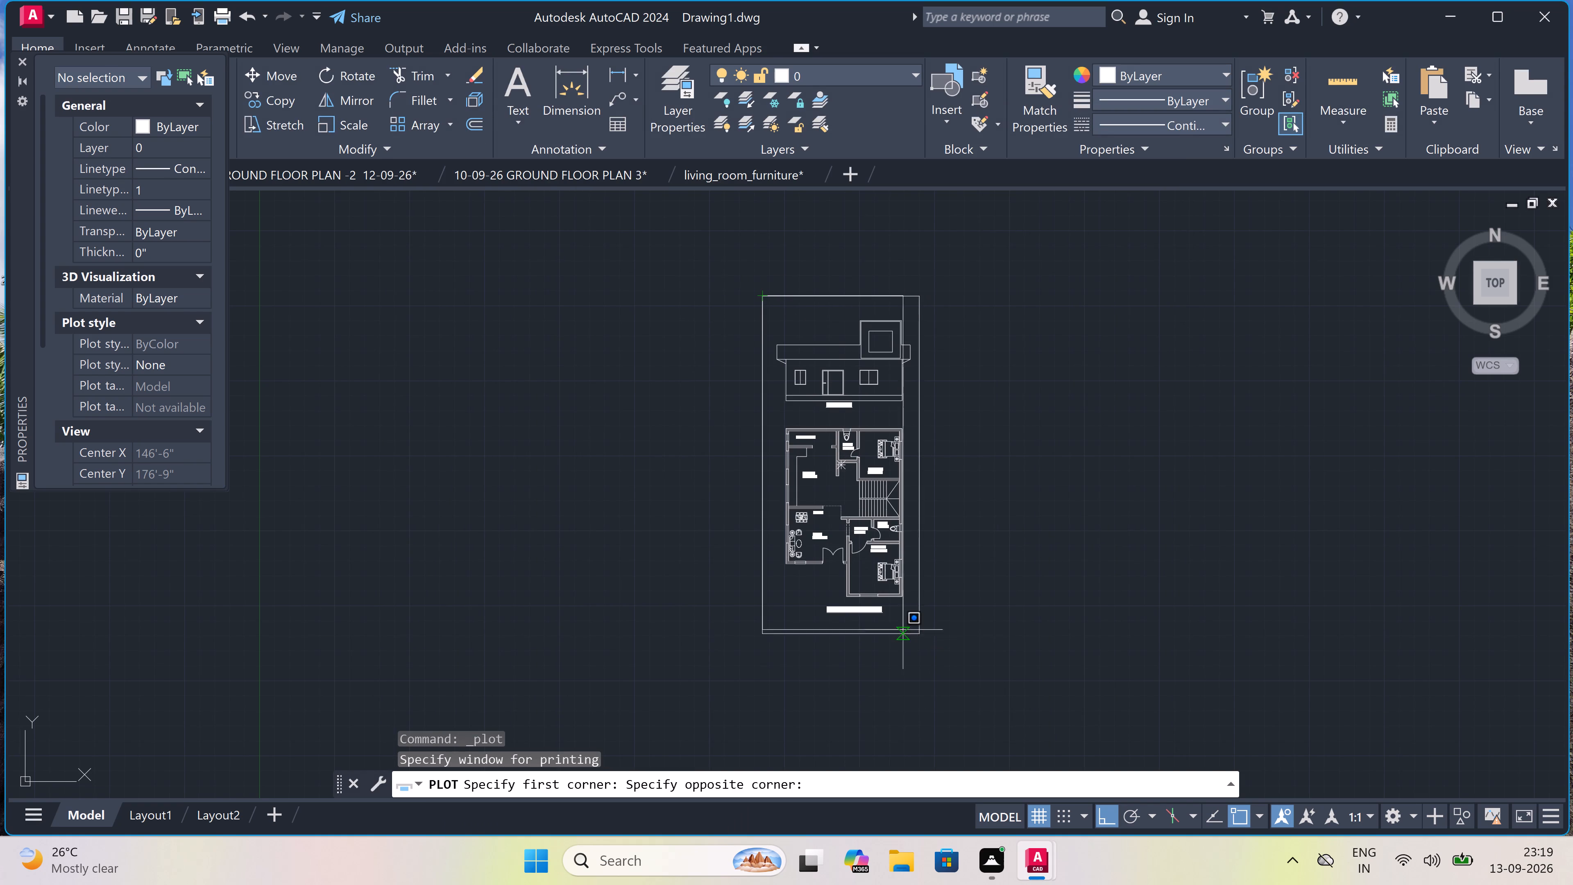
pyautogui.click(921, 637)
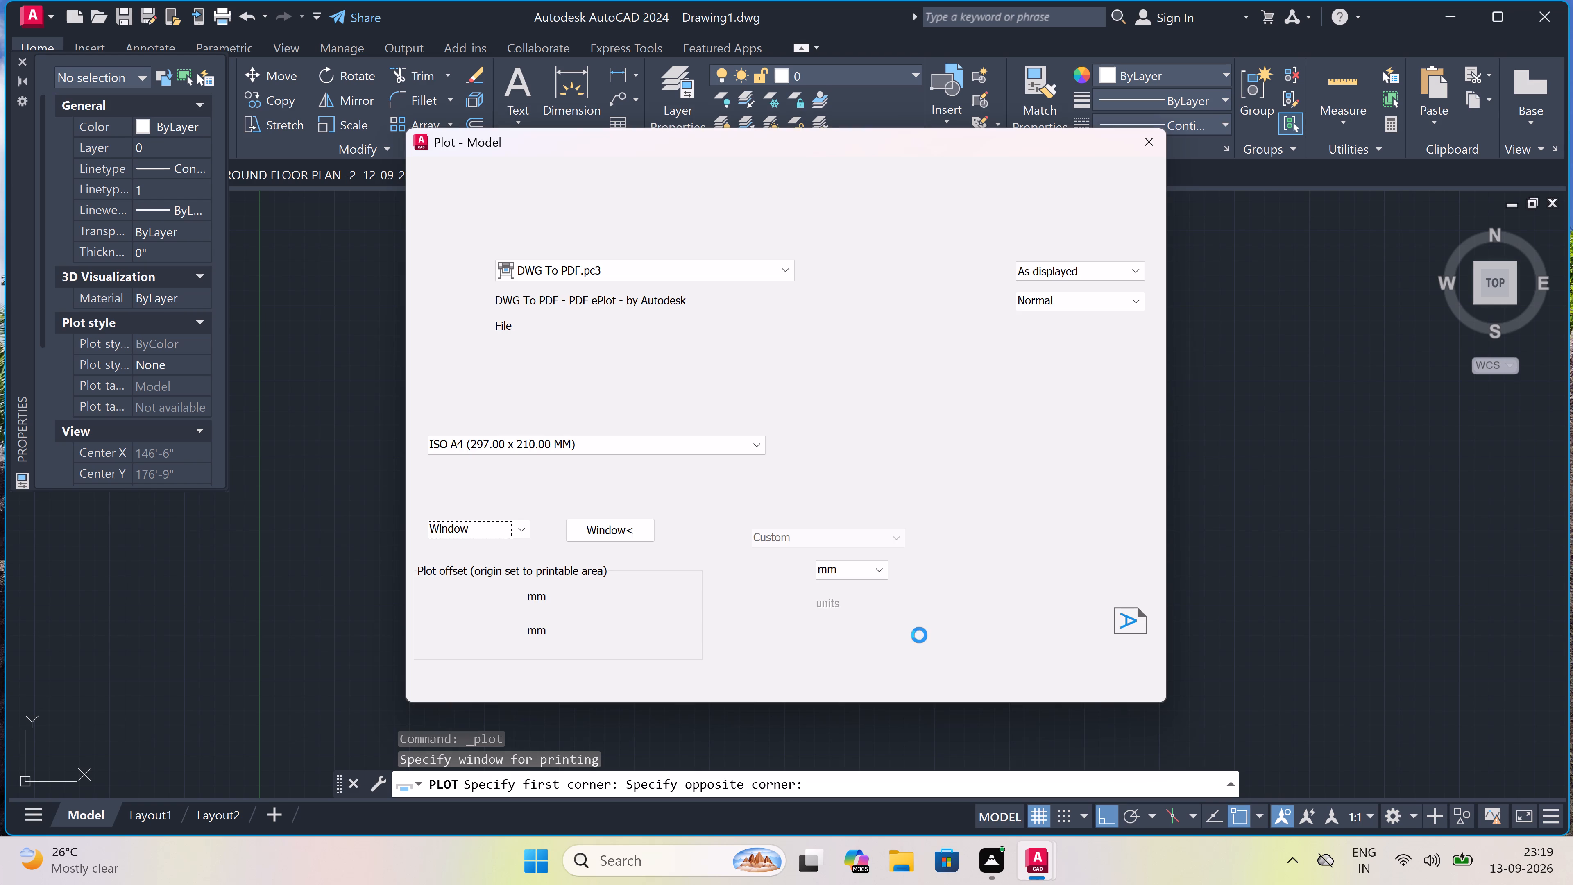
# Assign the acad.ctb plot style table to all layouts and apply the plot settings to the layout.
pyautogui.click(1017, 202)
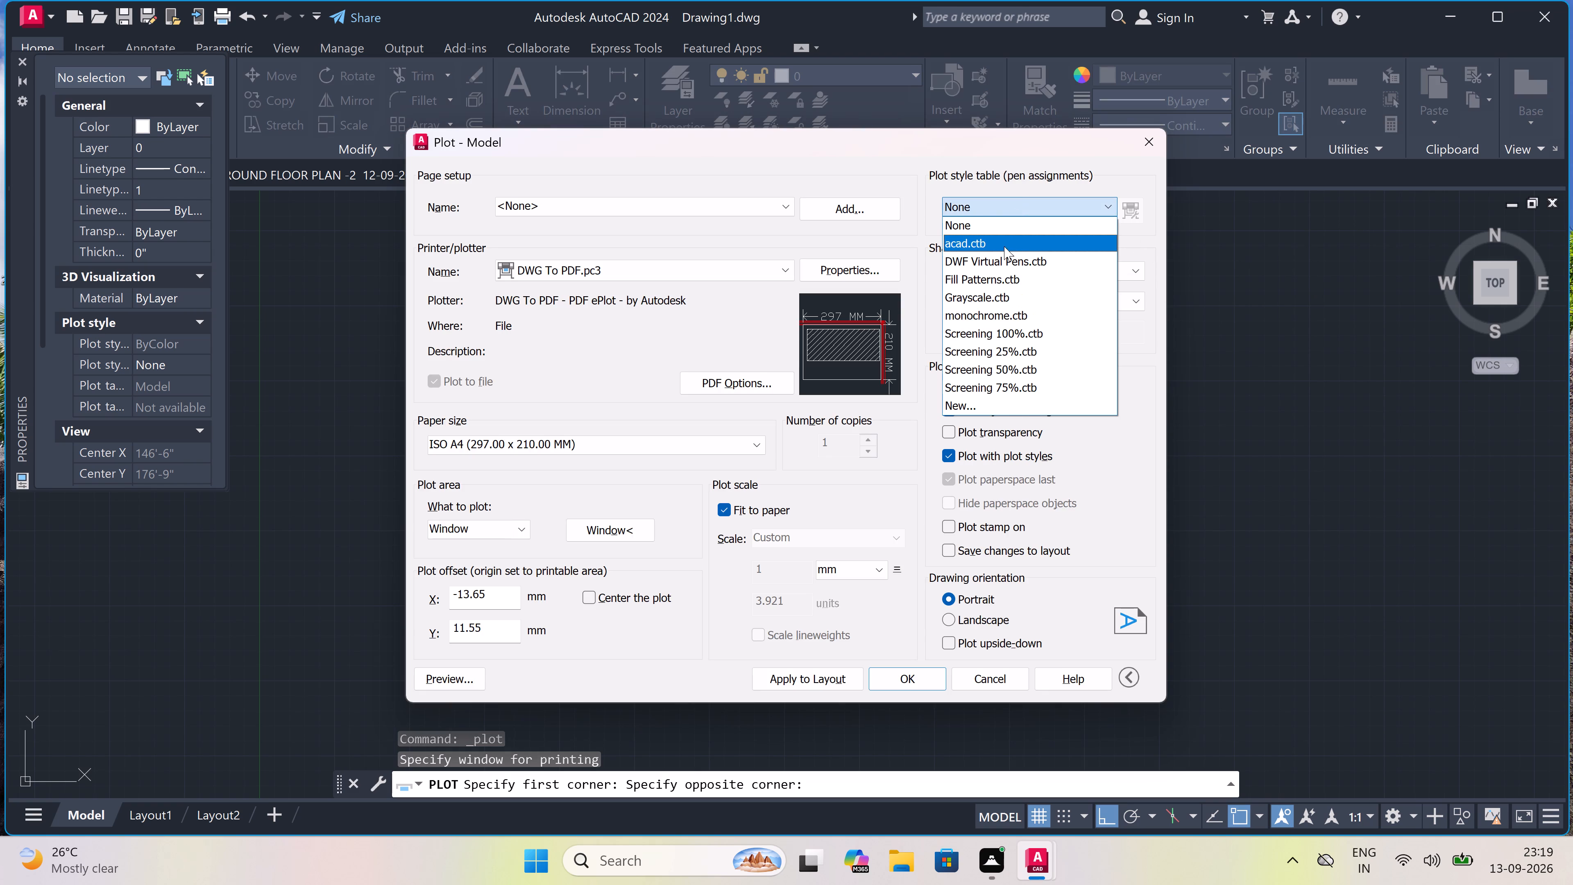
pyautogui.click(996, 236)
pyautogui.click(782, 474)
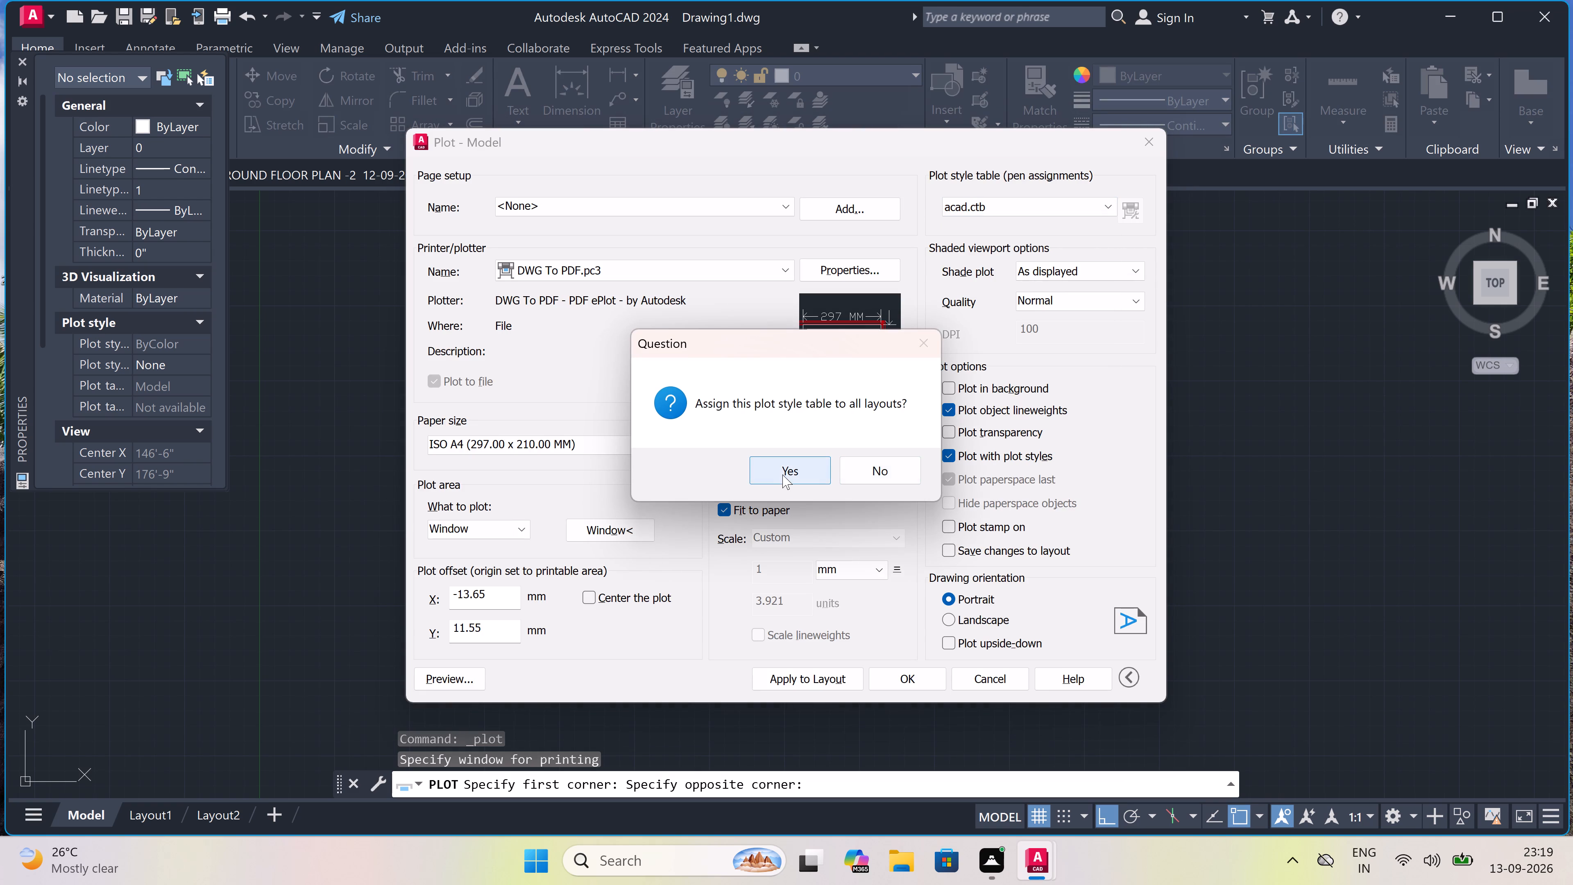
pyautogui.click(825, 687)
# Plot the sheet to a PDF in Documents named "GROUND FLOOR PLAN -7 13-09-26".
pyautogui.doubleClick(901, 678)
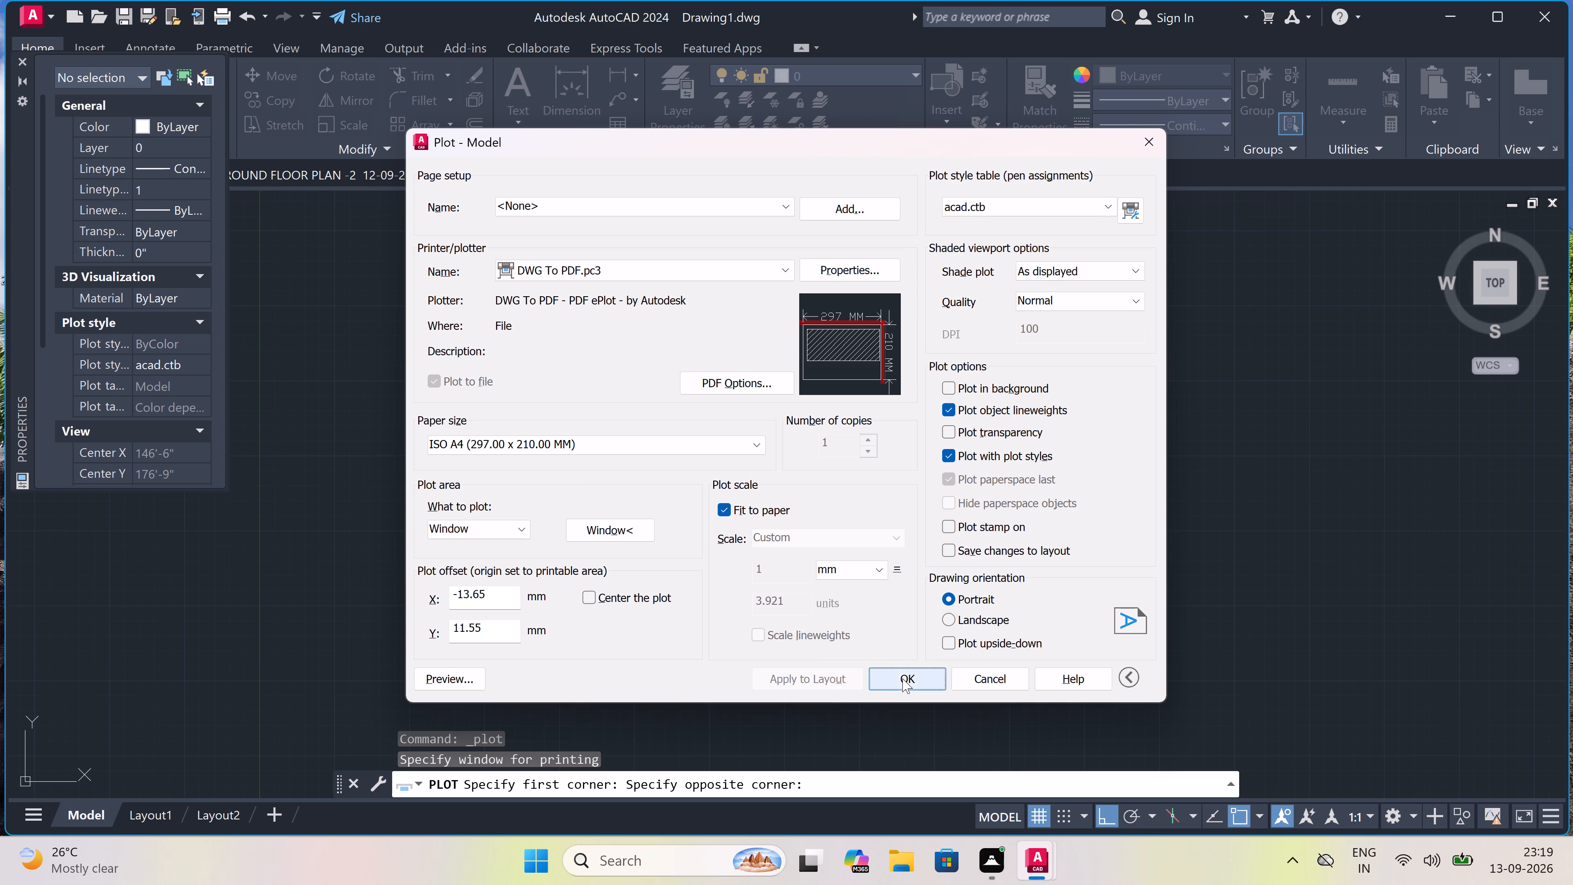
pyautogui.press('BackSpace')
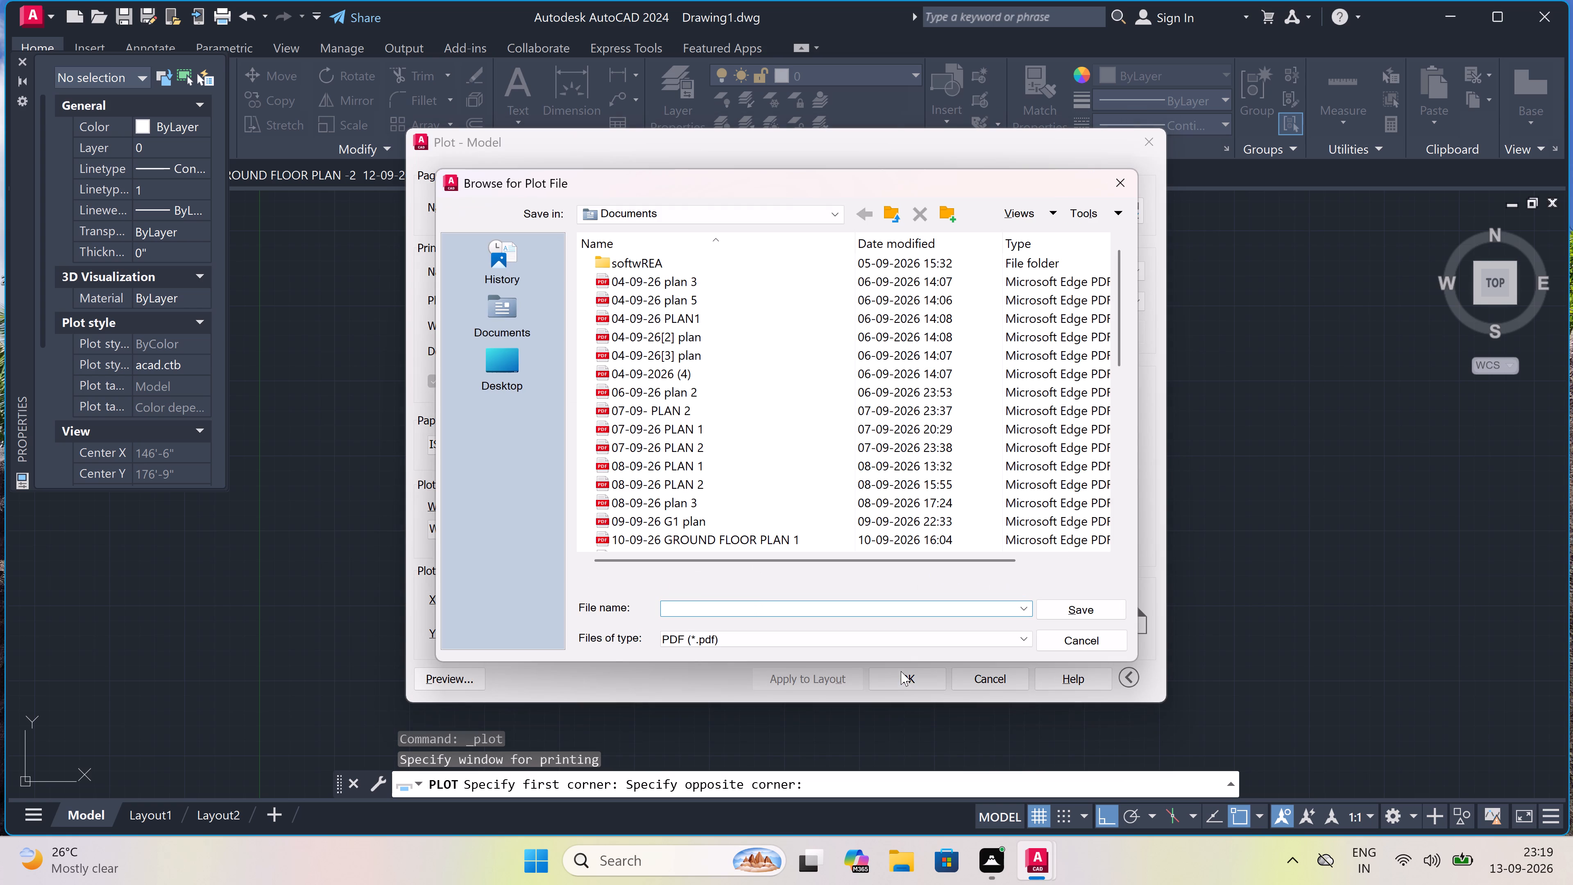
pyautogui.write('GROUND FLOOR PLAN -')
pyautogui.write('7 13-')
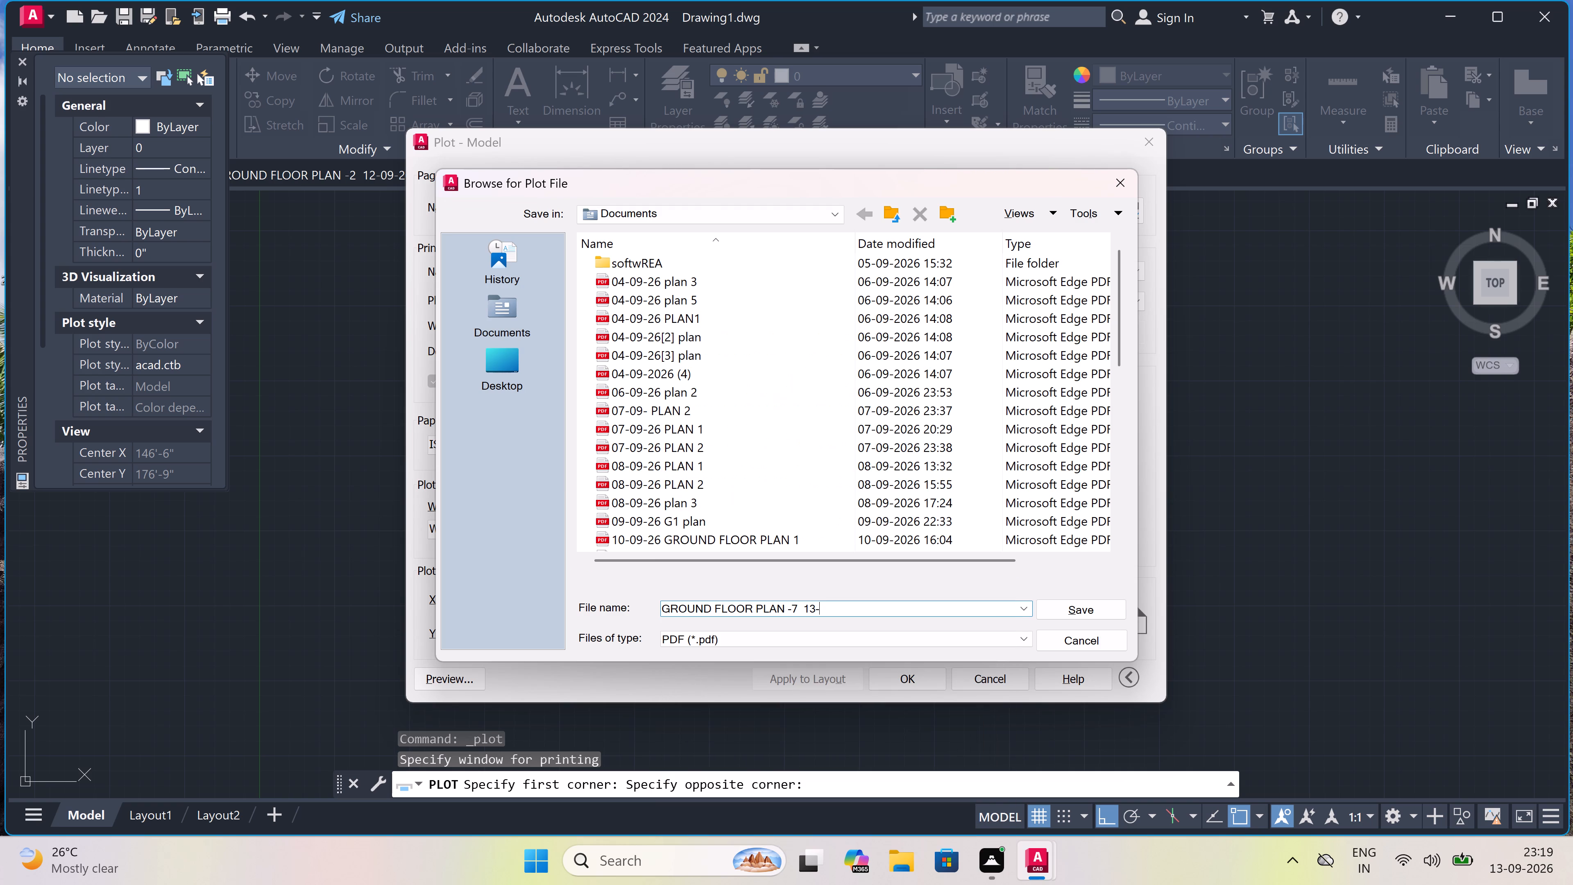
pyautogui.write('09-26')
pyautogui.click(1076, 606)
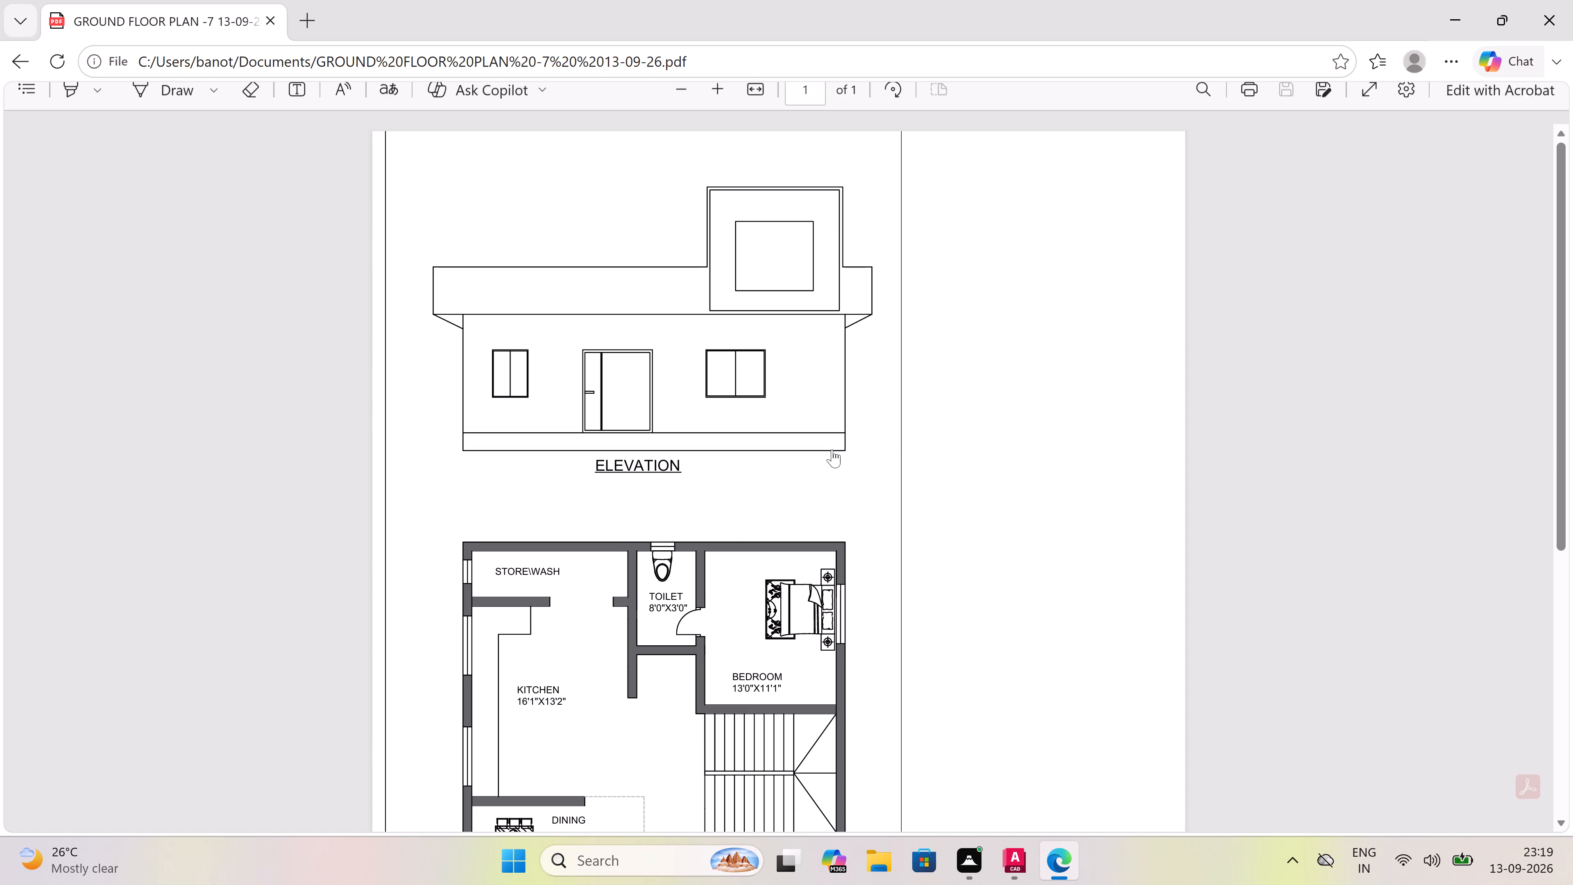
# Review the plotted PDF's elevation and floor plan in Microsoft Edge, and close the browser window.
pyautogui.scroll(-5, 834, 437)
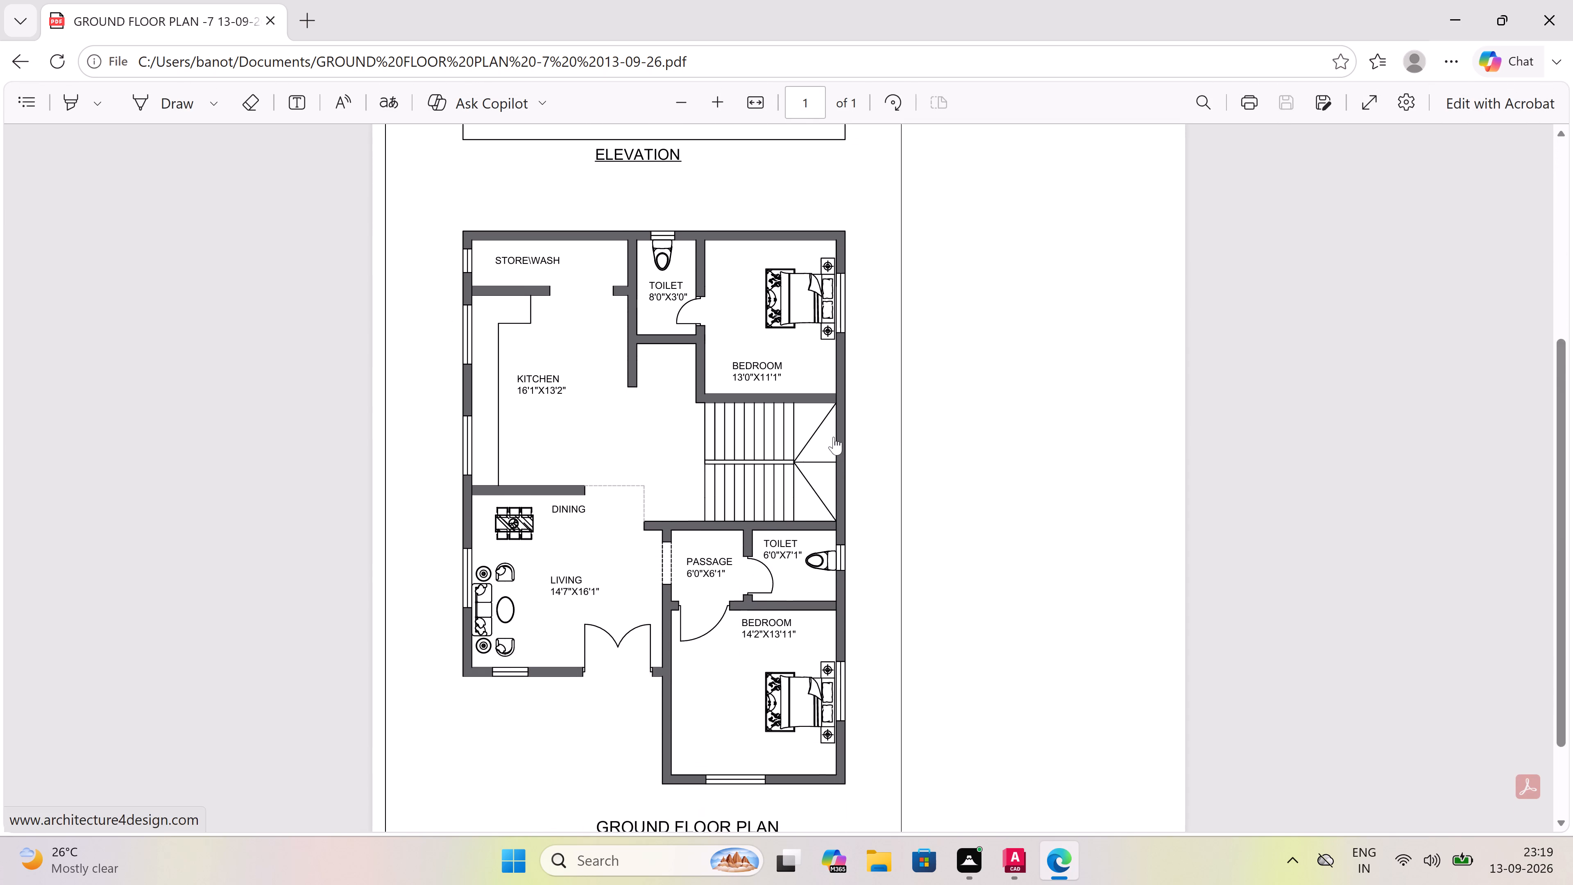
pyautogui.scroll(-1, 834, 437)
pyautogui.scroll(10, 834, 437)
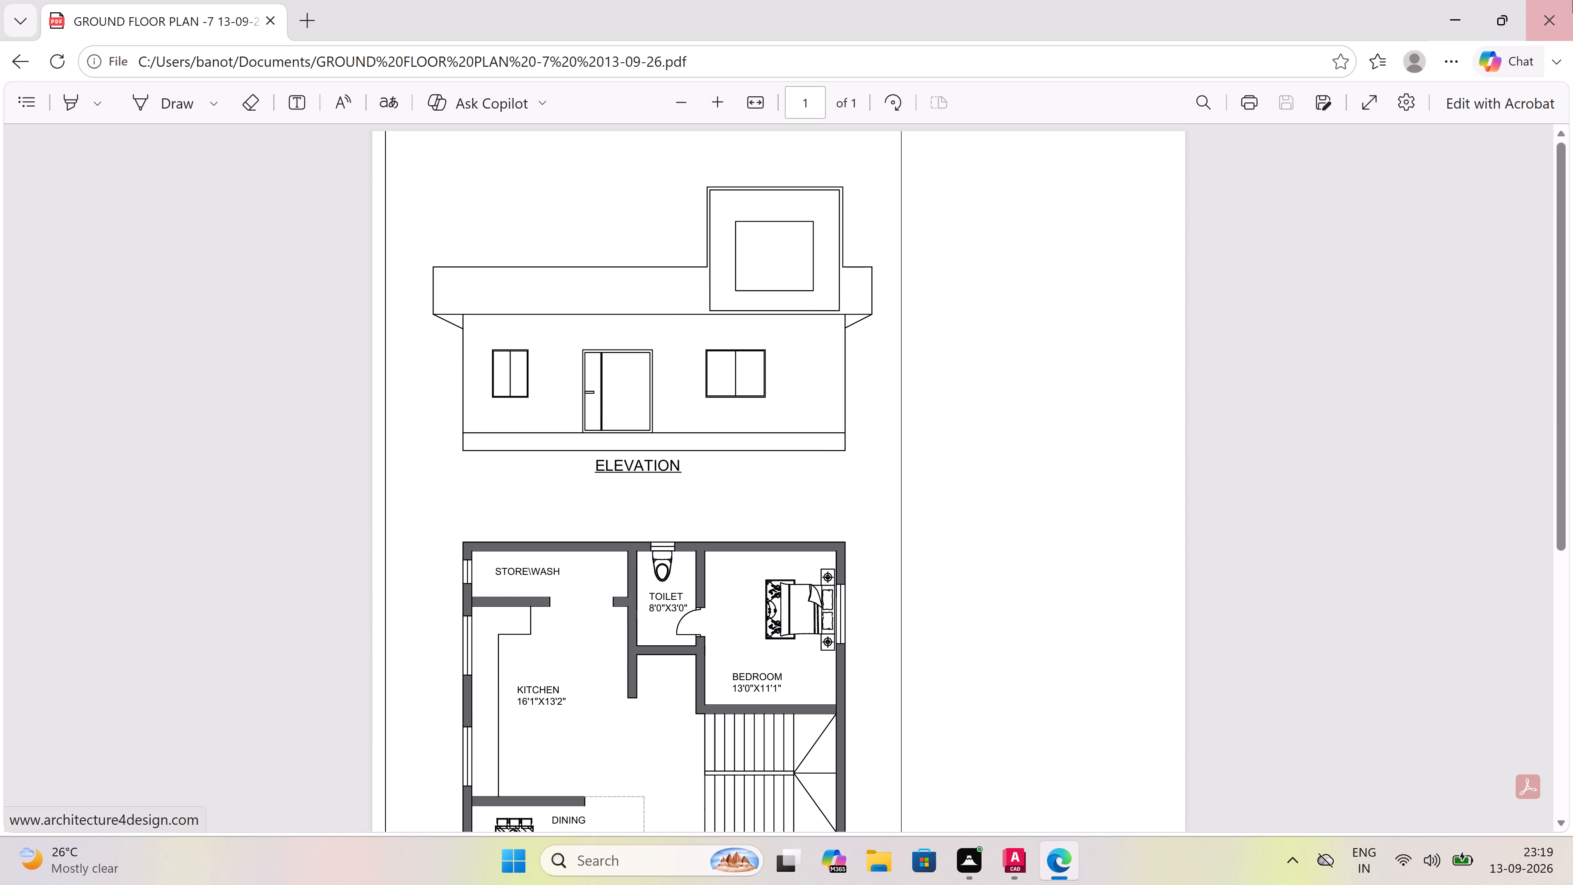
pyautogui.click(1545, 19)
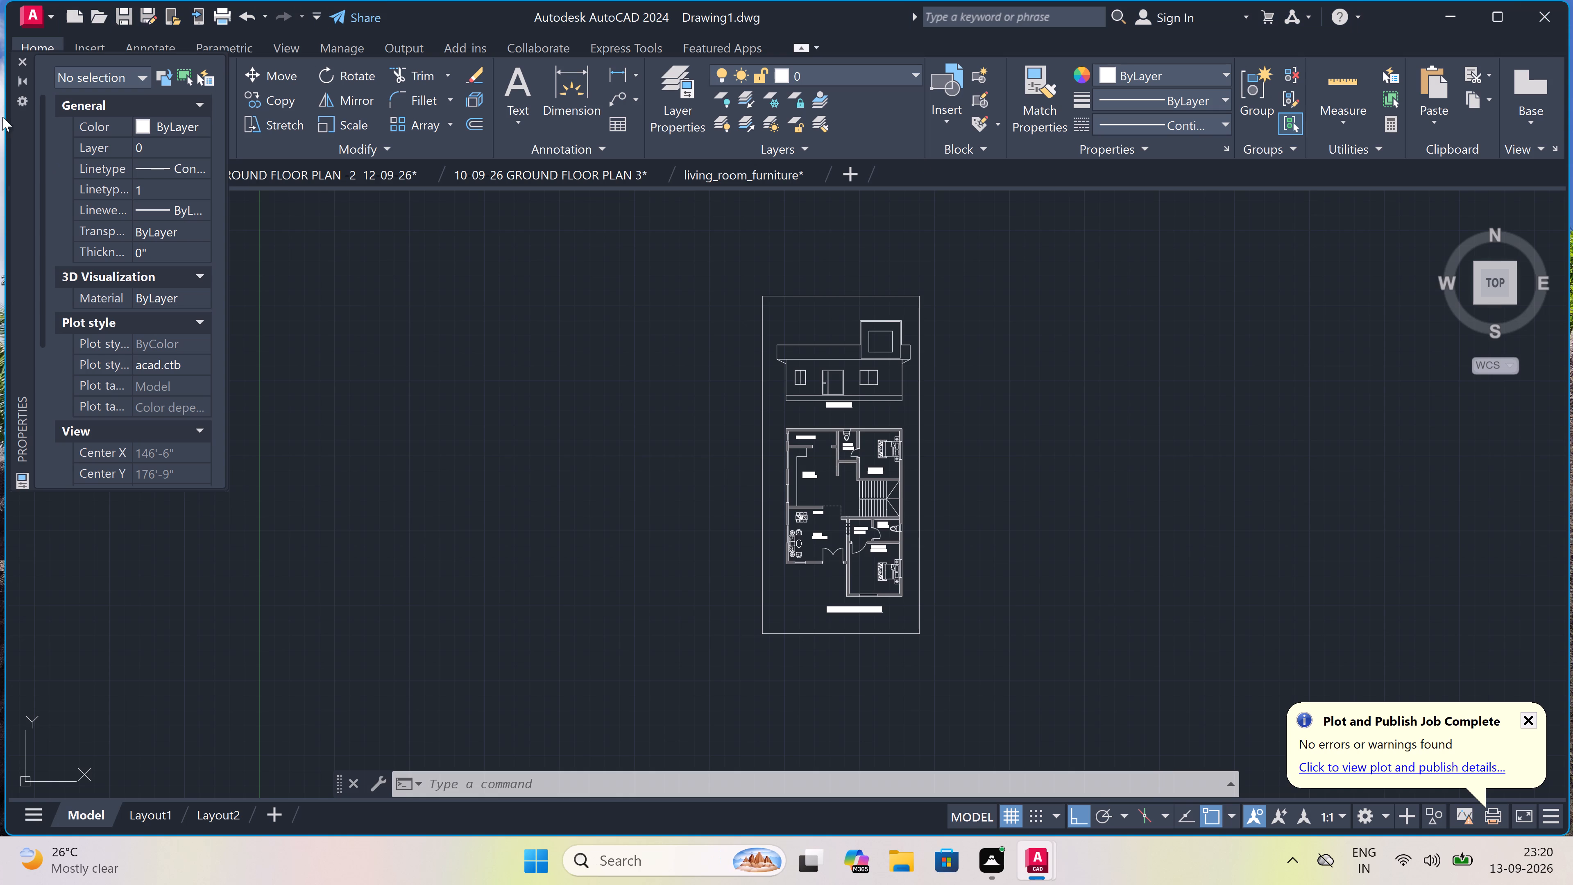
# Close the Properties palette and save the drawing in Downloads as "GROUND FLOOR PLAN-7 13-09-26".
pyautogui.click(17, 57)
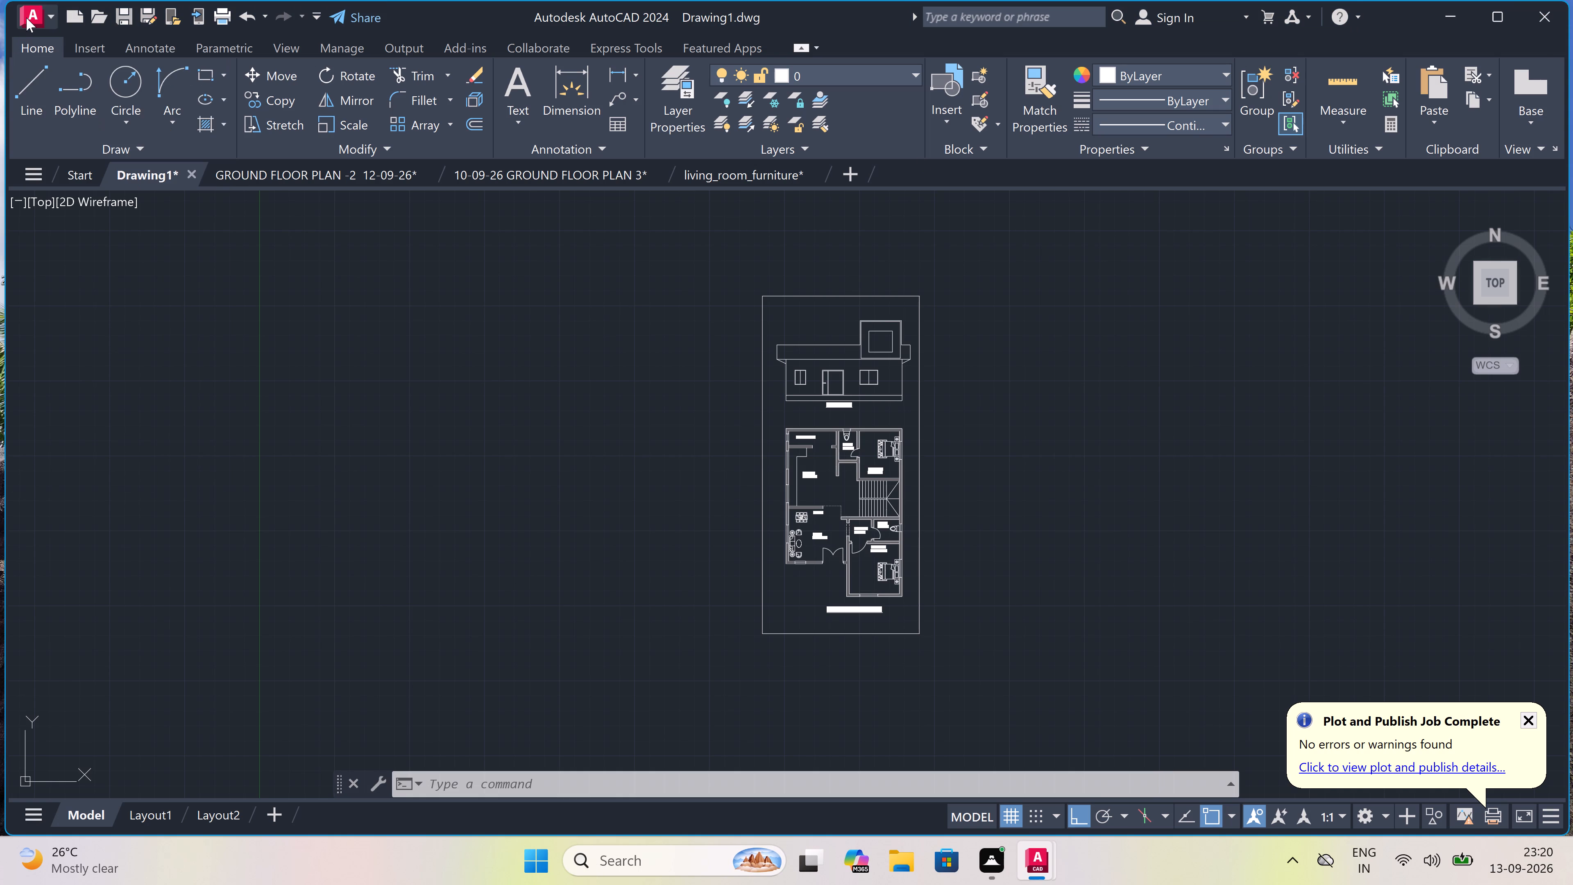
pyautogui.click(26, 18)
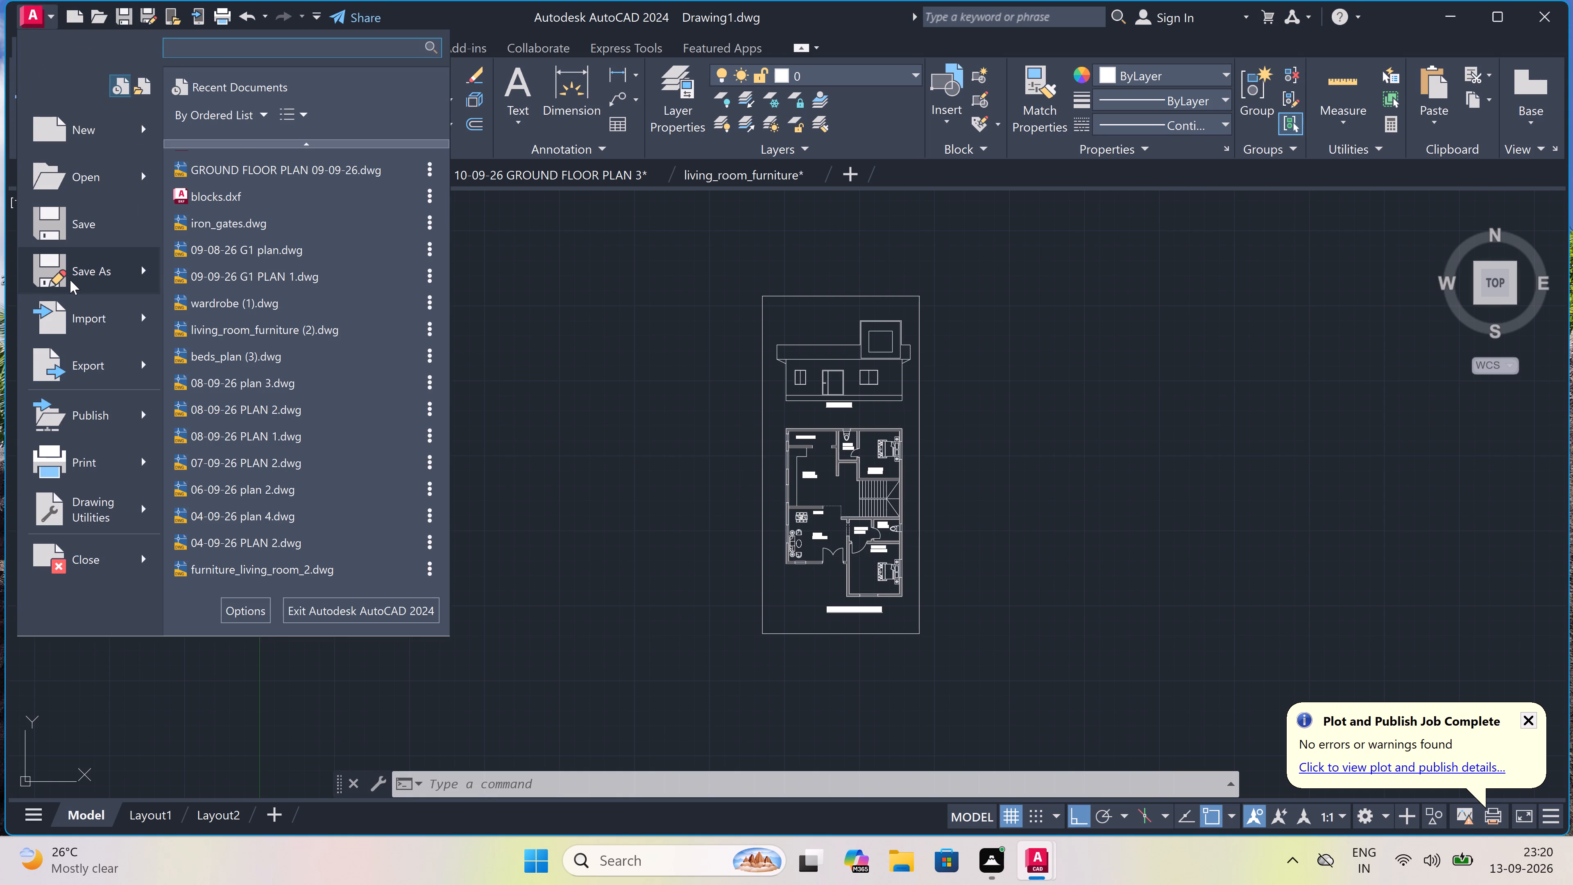
pyautogui.click(72, 279)
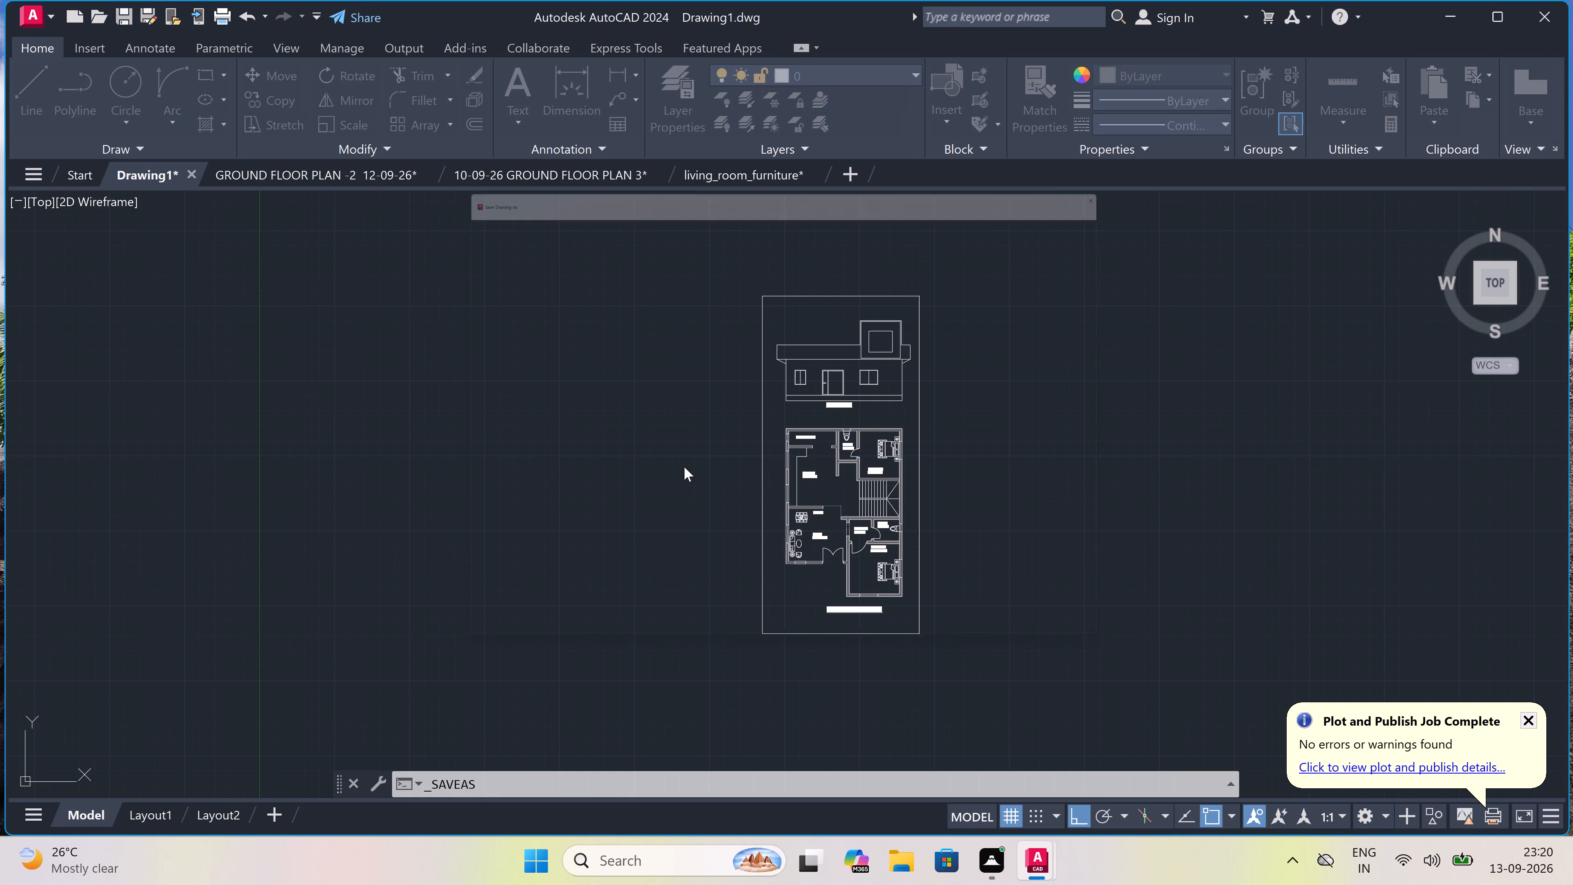
pyautogui.press('BackSpace')
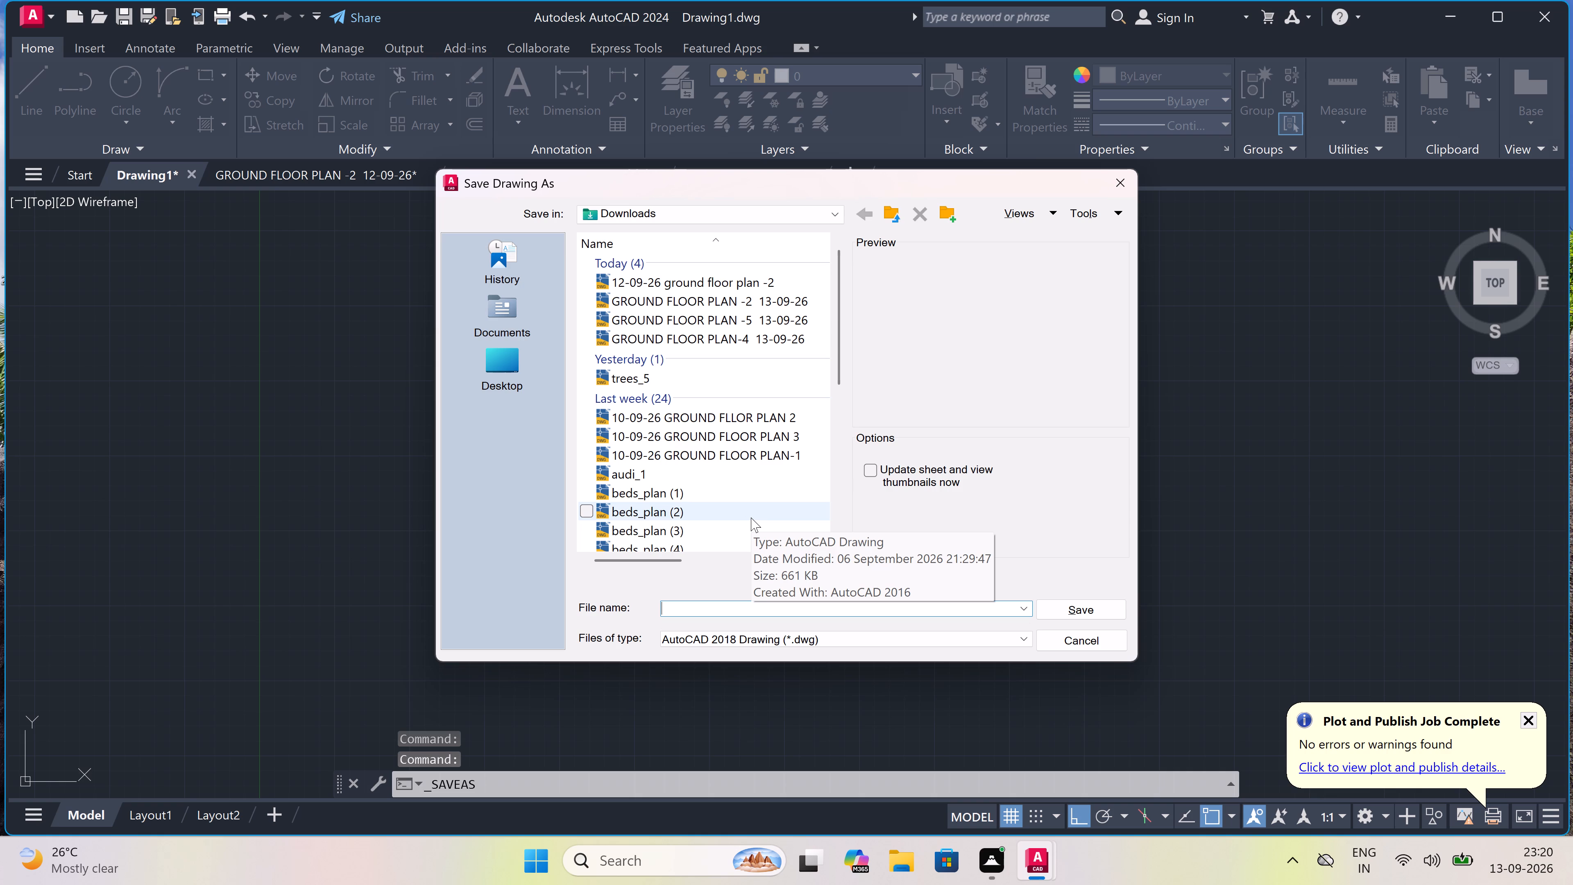
pyautogui.write('GROUND FLOOR PLAN')
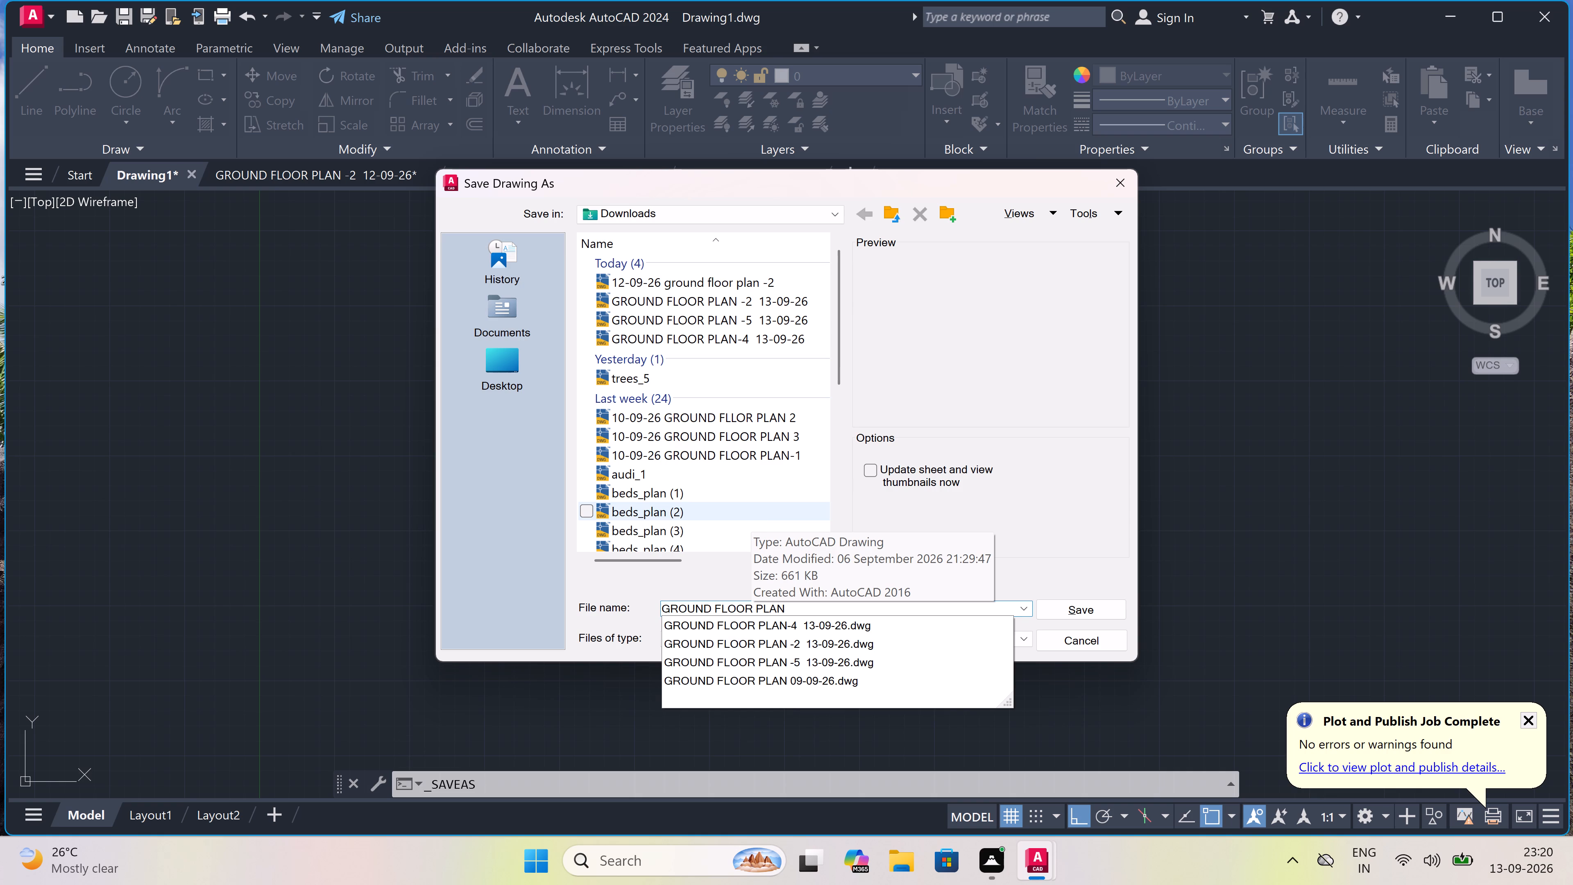
pyautogui.press('-')
pyautogui.write('7 13-')
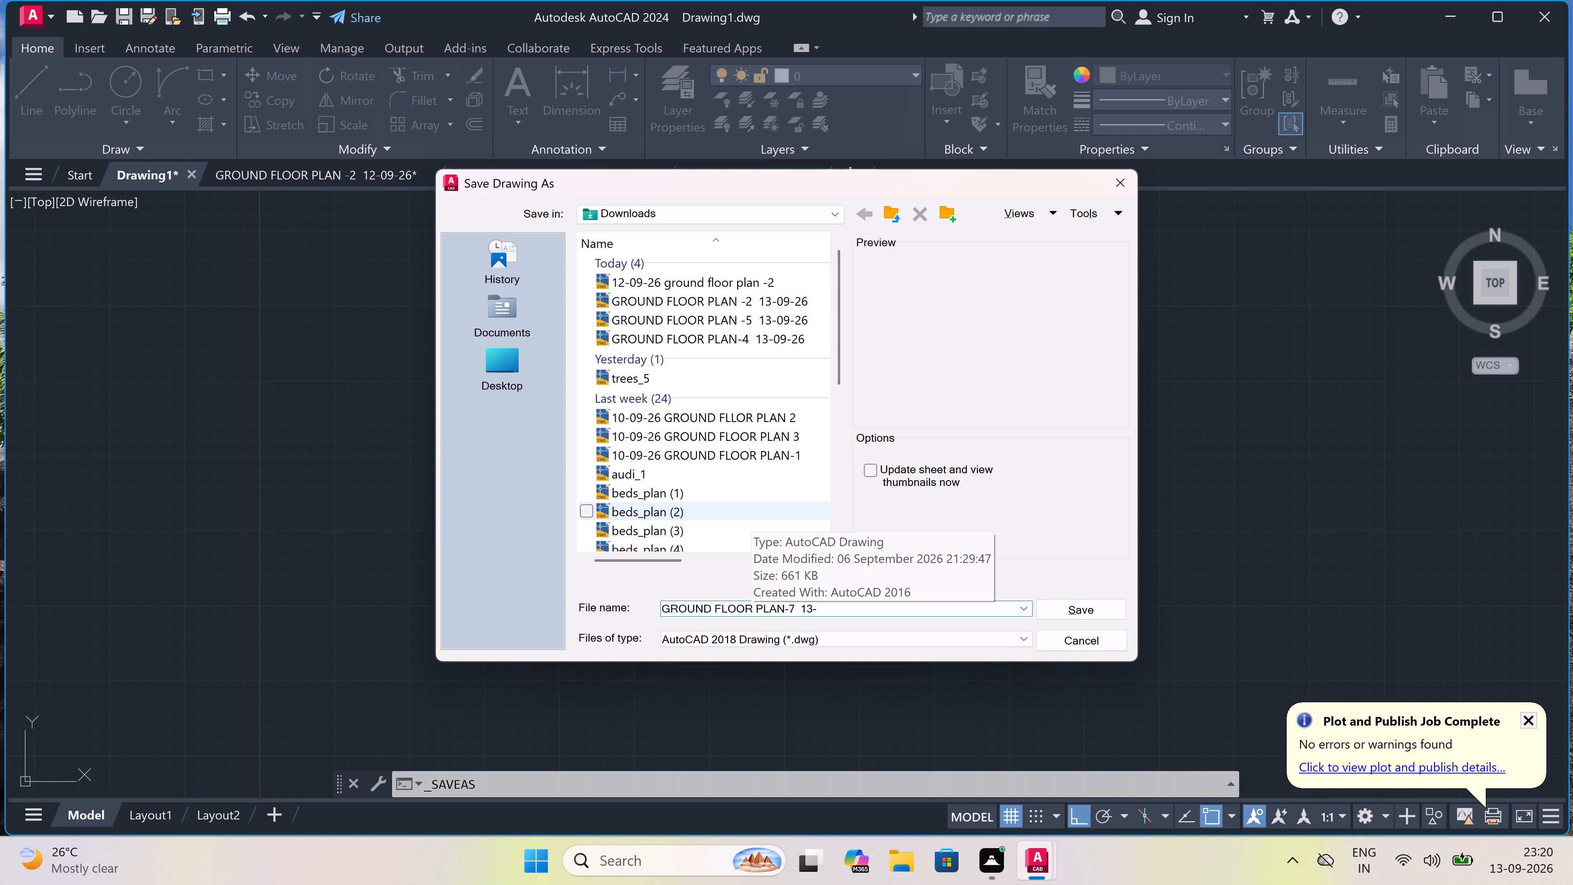
pyautogui.write('09-')
pyautogui.write('26')
pyautogui.doubleClick(1090, 605)
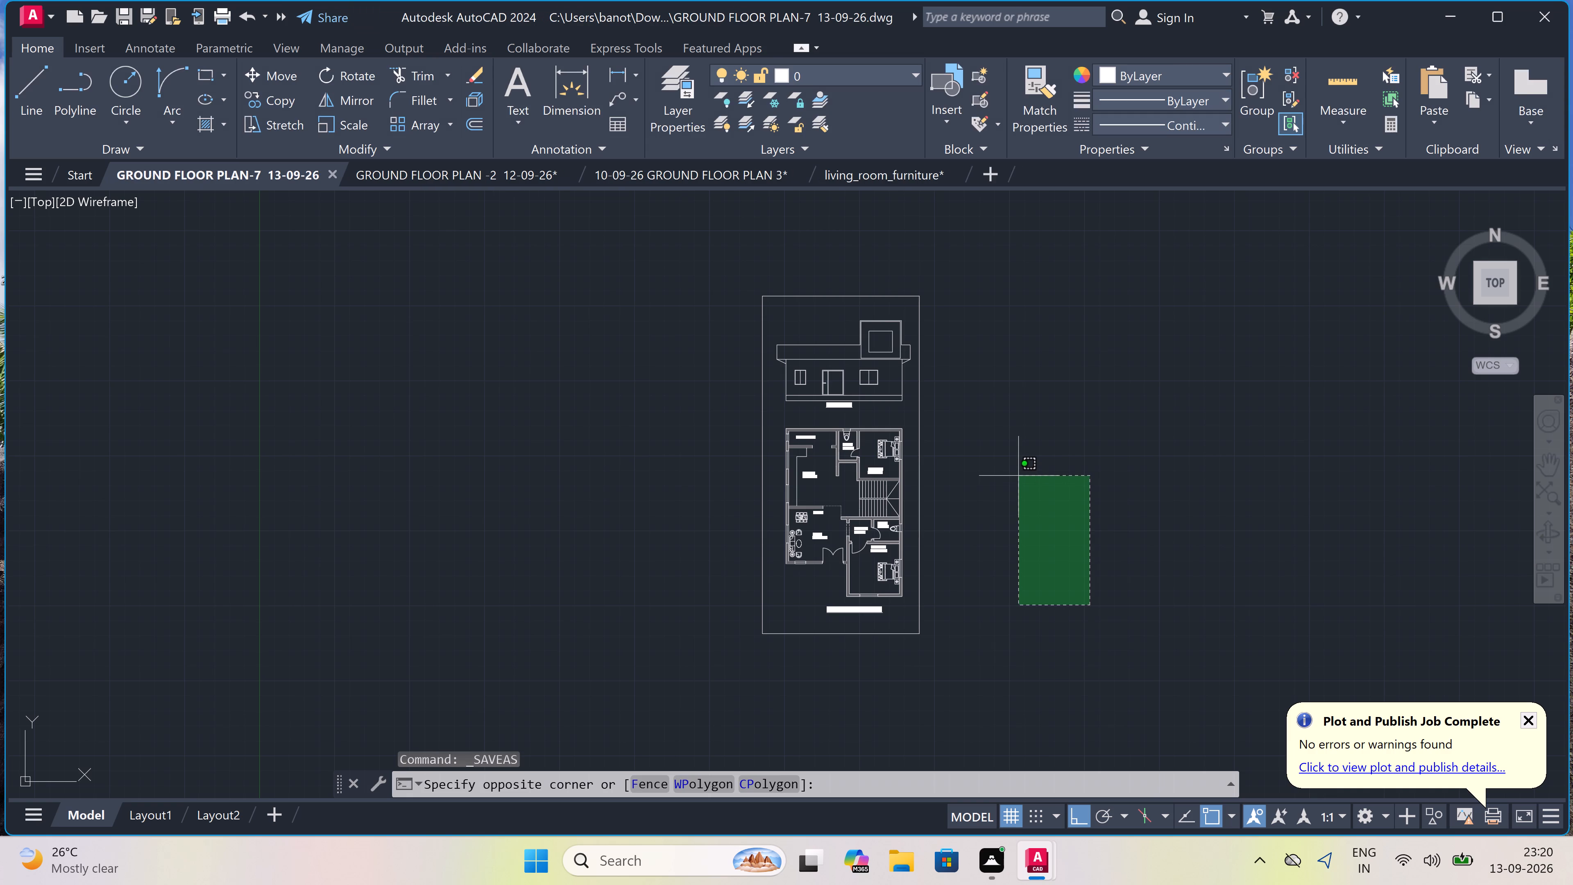
pyautogui.press('Escape')
# Exit AutoCAD, discarding changes to GROUND FLOOR PLAN -2 12-09-26, 10-09-26 GROUND FLOOR PLAN 3 and living_room_furniture.
pyautogui.click(1539, 5)
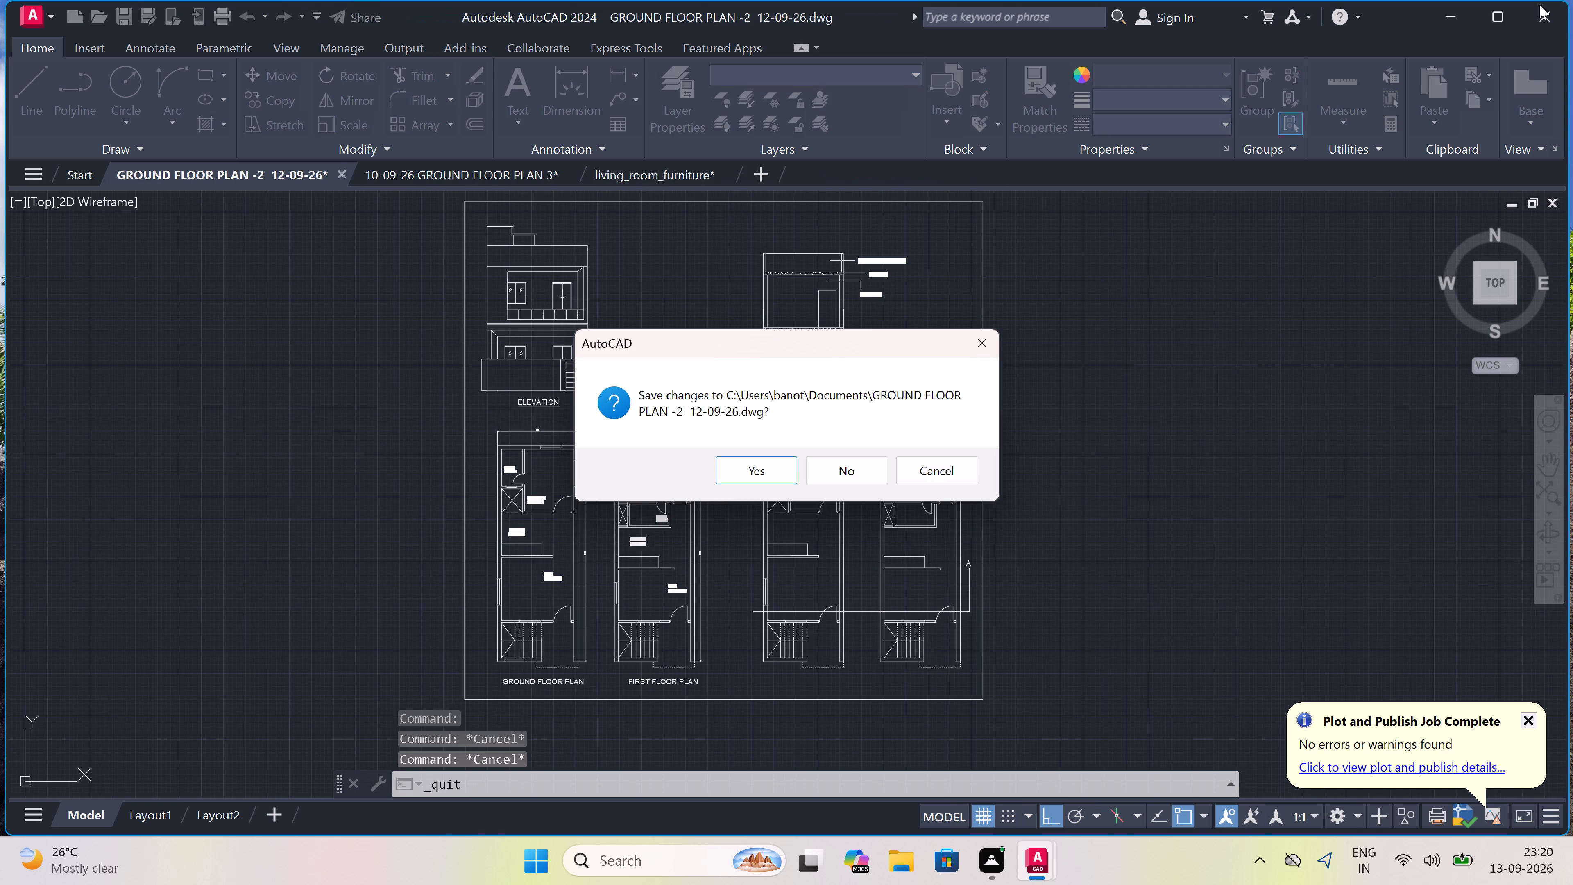
pyautogui.click(845, 465)
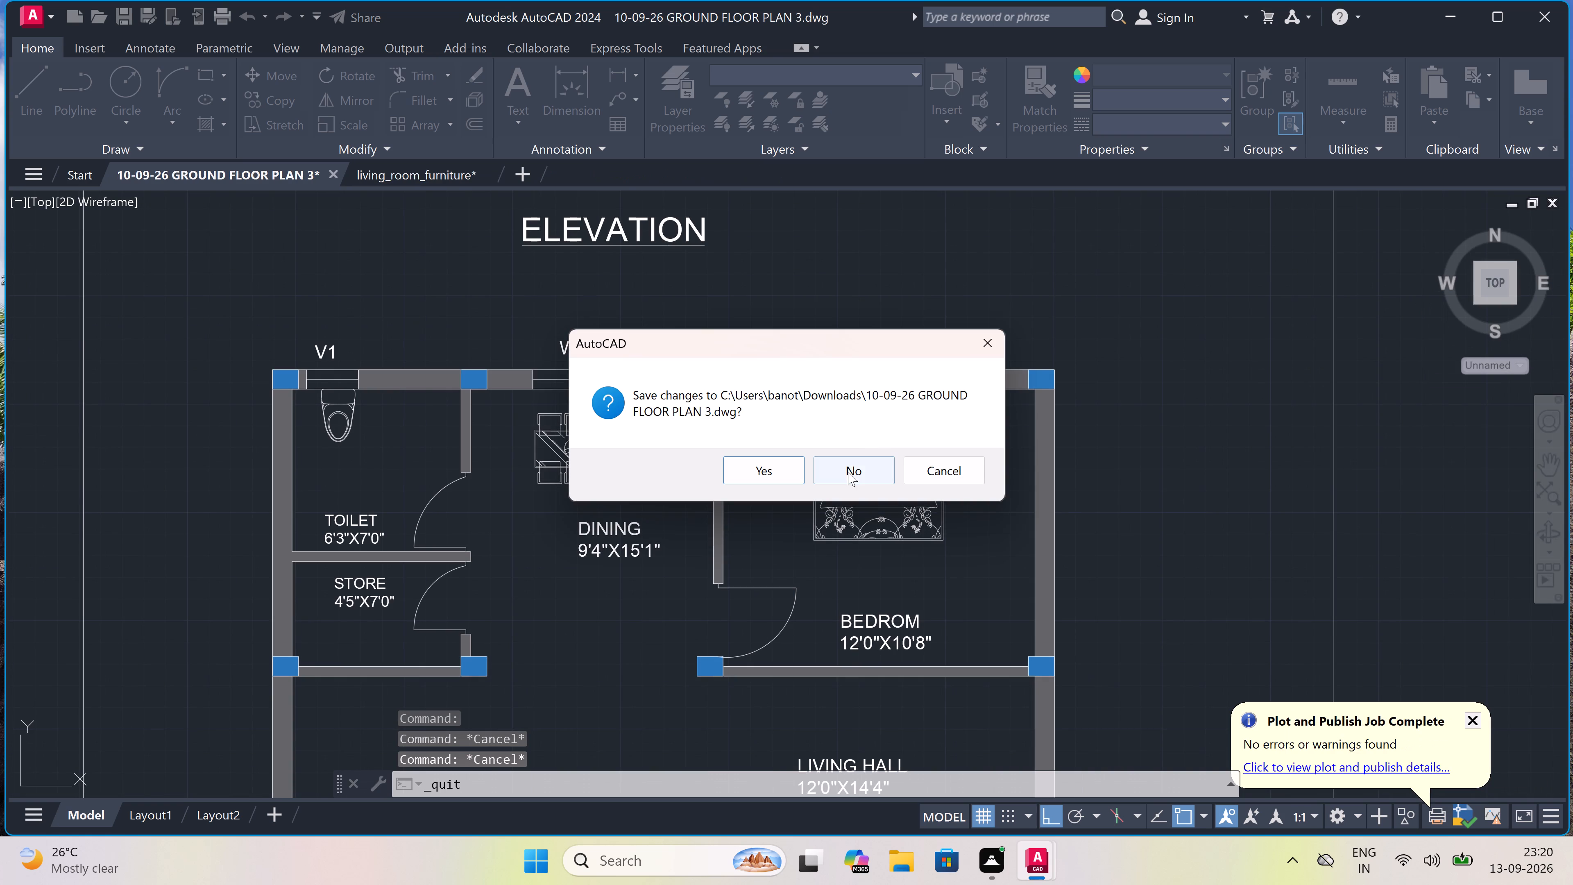
pyautogui.click(848, 472)
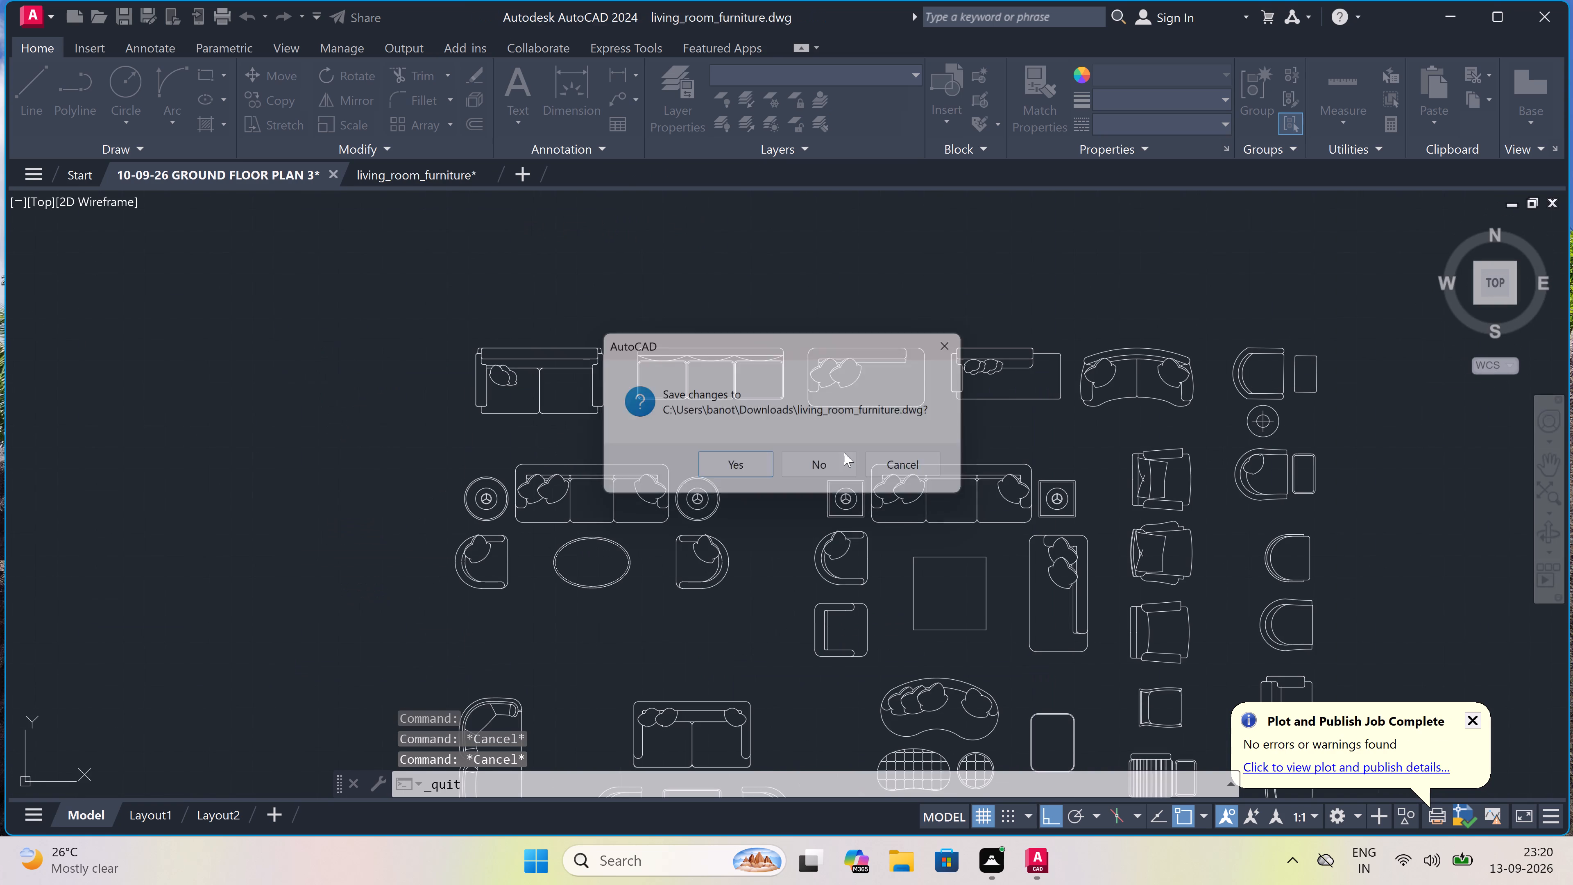
pyautogui.click(832, 467)
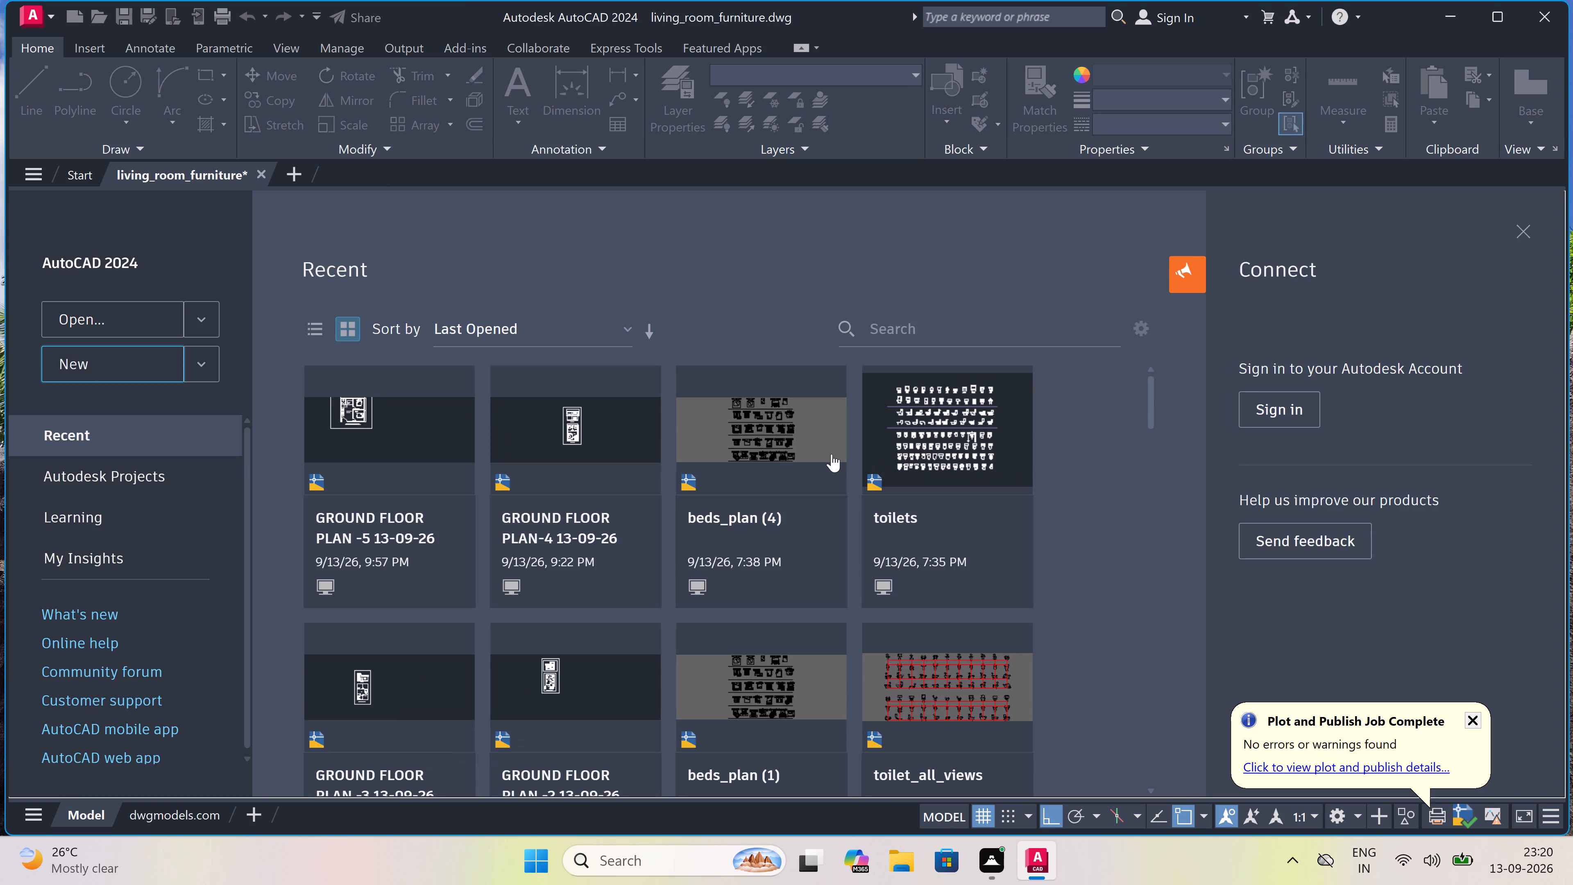